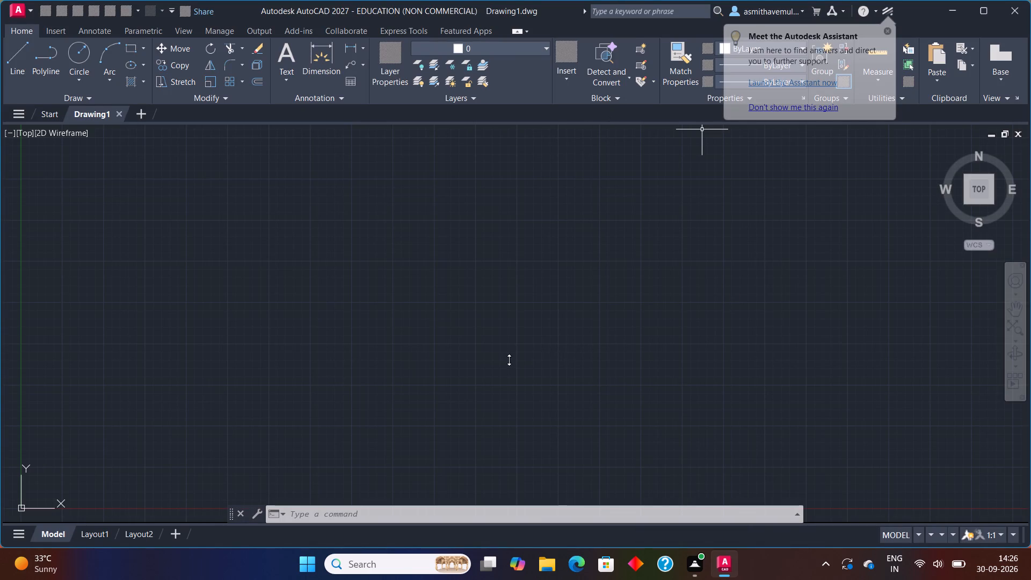
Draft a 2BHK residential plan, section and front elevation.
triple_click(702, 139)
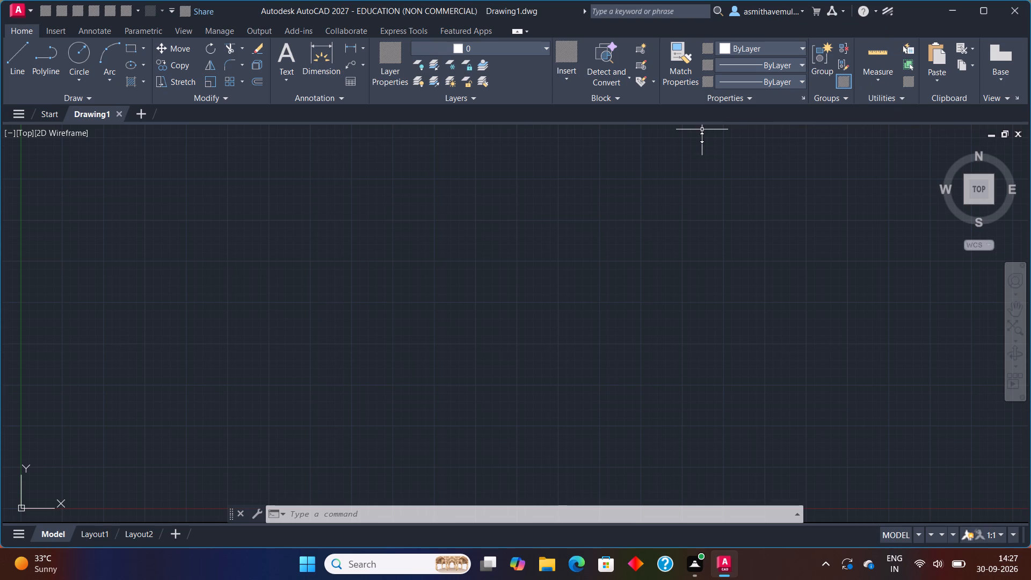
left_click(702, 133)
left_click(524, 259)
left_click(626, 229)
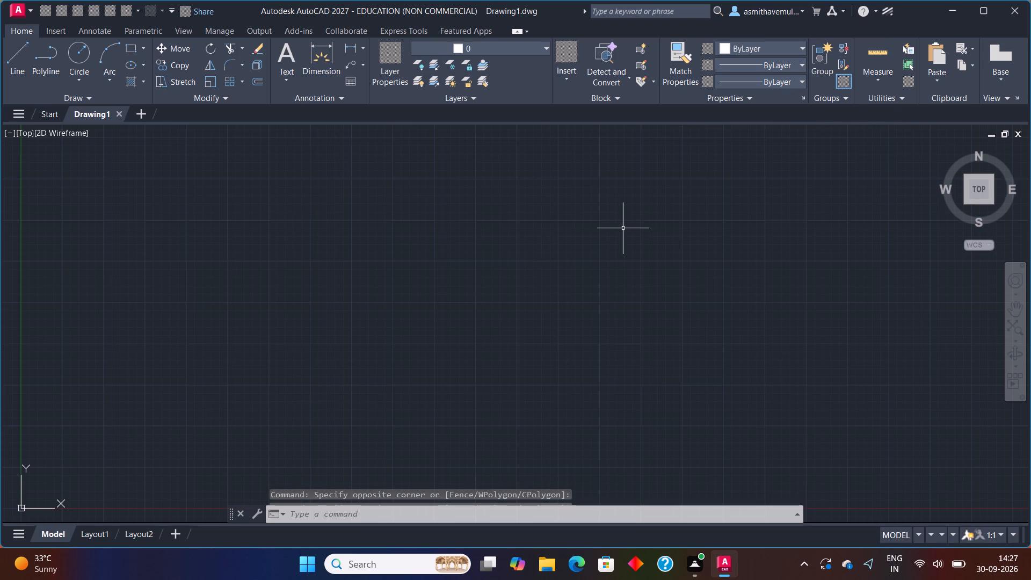
Set the drawing's length units to Engineering with a precision of 0'-0.0".
type("UNITS")
key("Return")
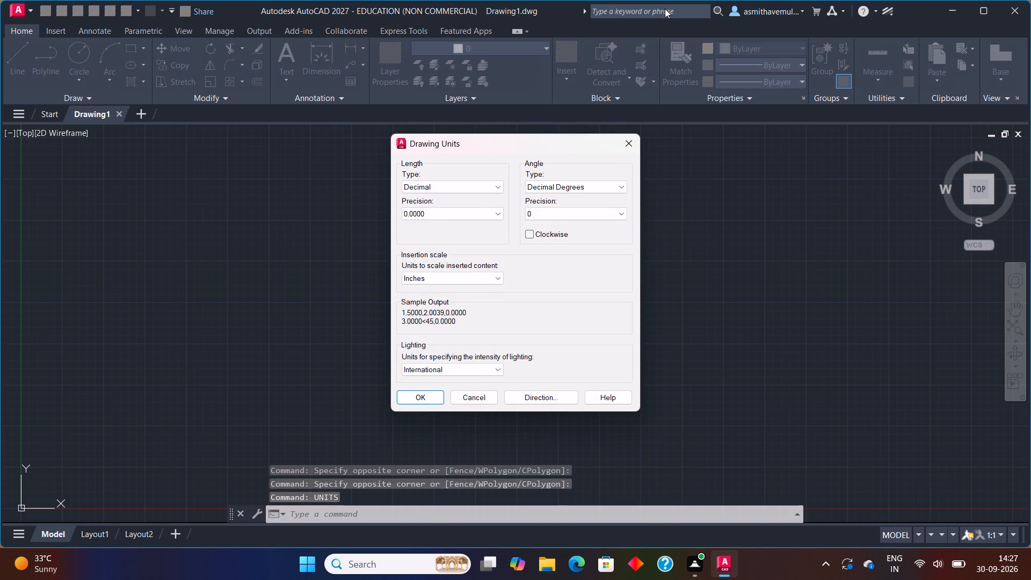
left_click(497, 184)
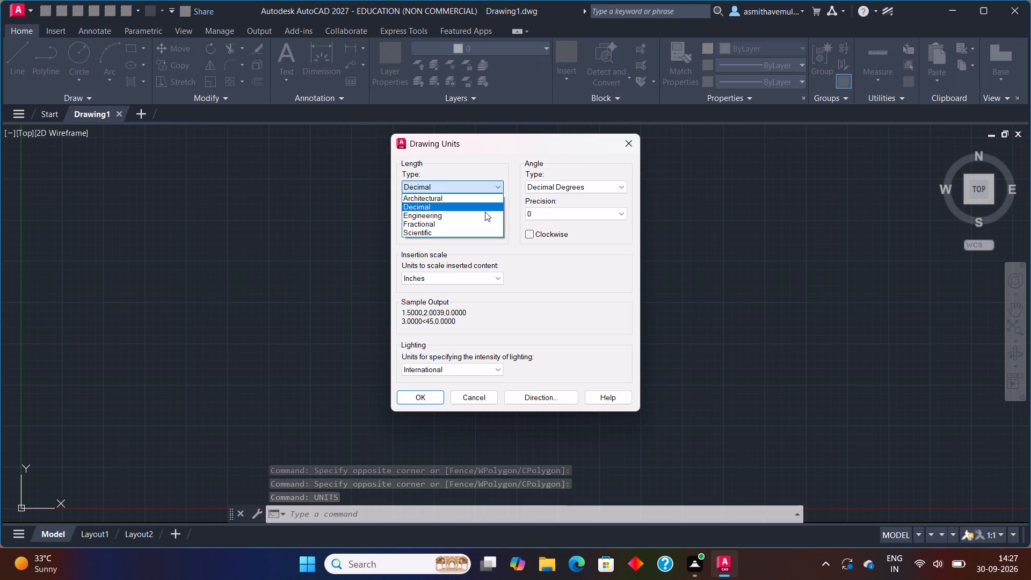
left_click(485, 214)
left_click(486, 213)
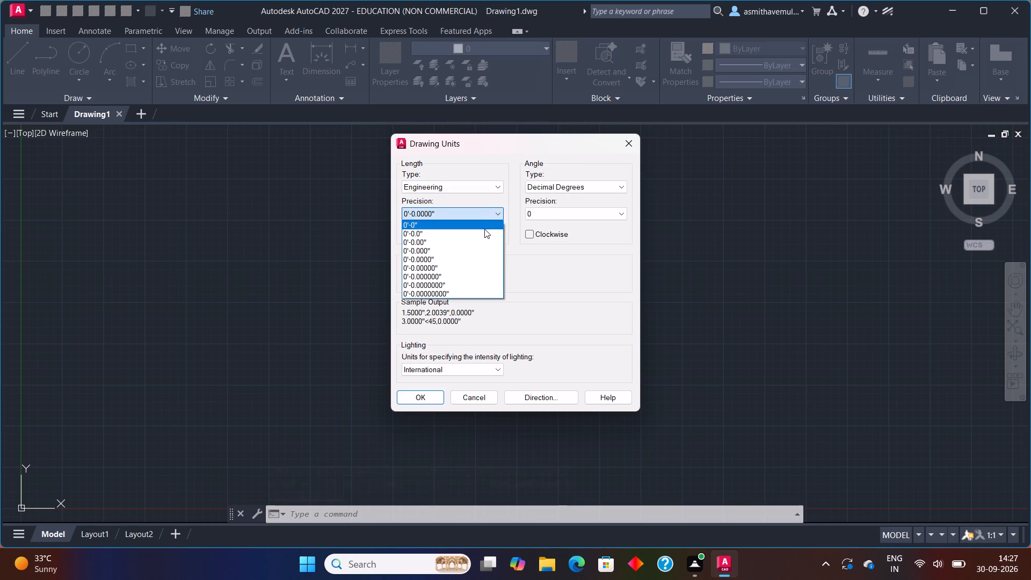
left_click(484, 231)
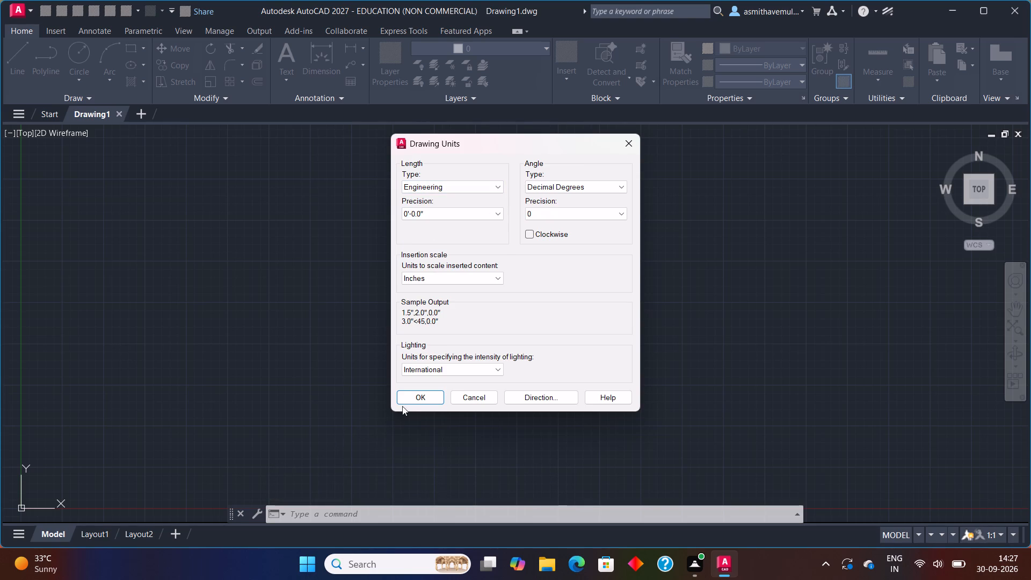
left_click(411, 399)
left_click(571, 330)
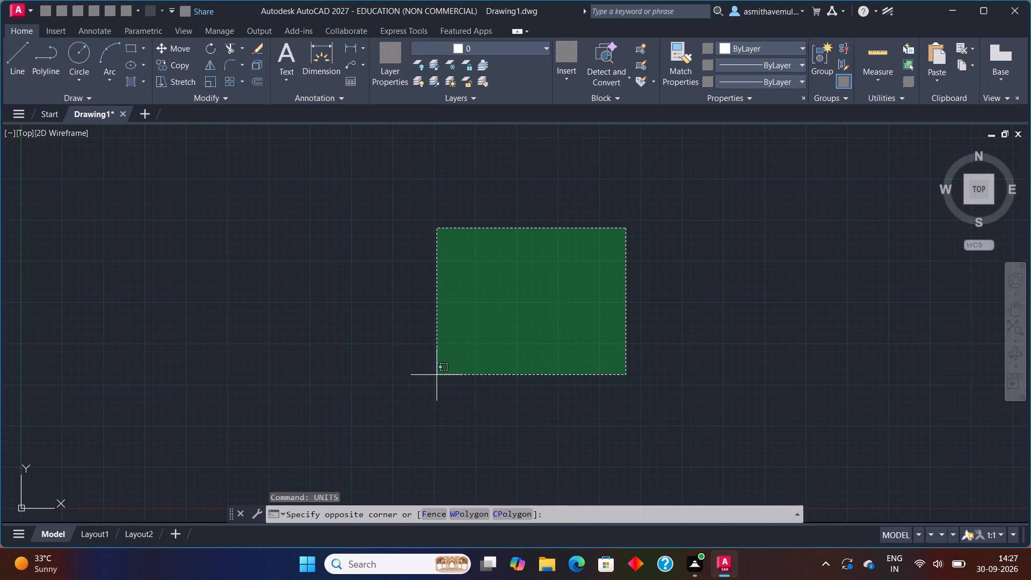
Modify the Standard dimension style's primary units to Engineering format with 0'-0.0" precision.
key("d")
key("Return")
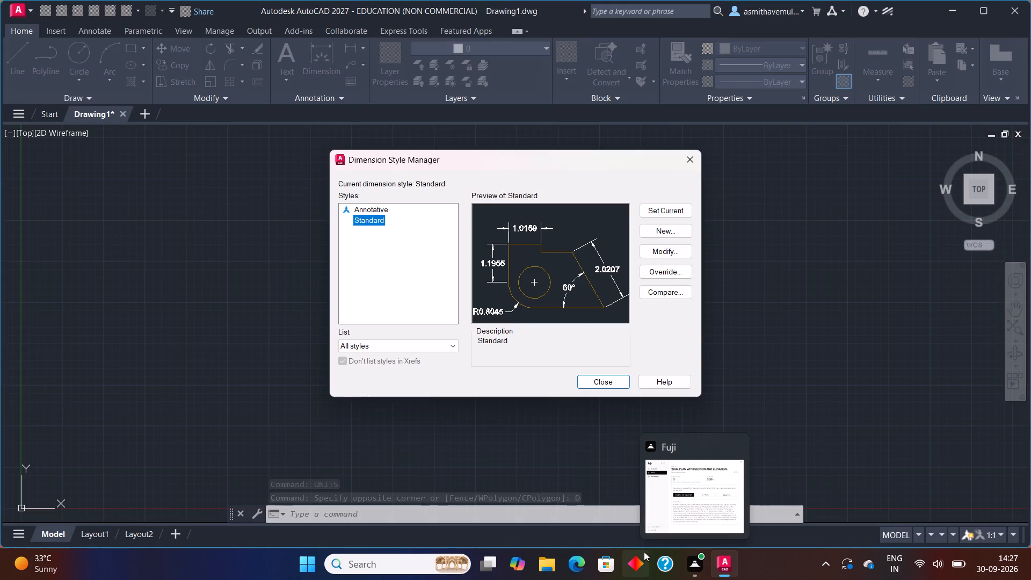
left_click(671, 252)
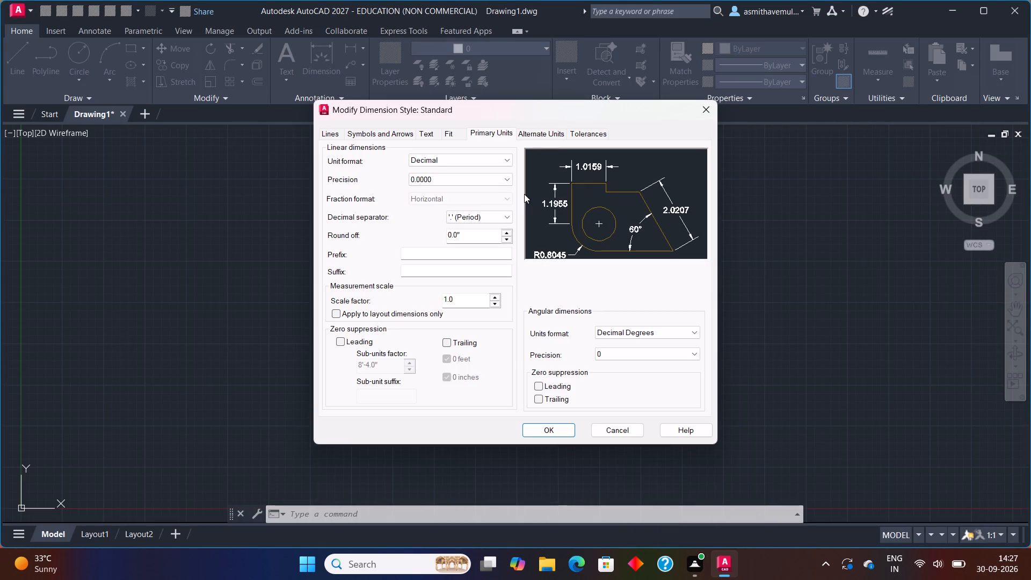
left_click(500, 158)
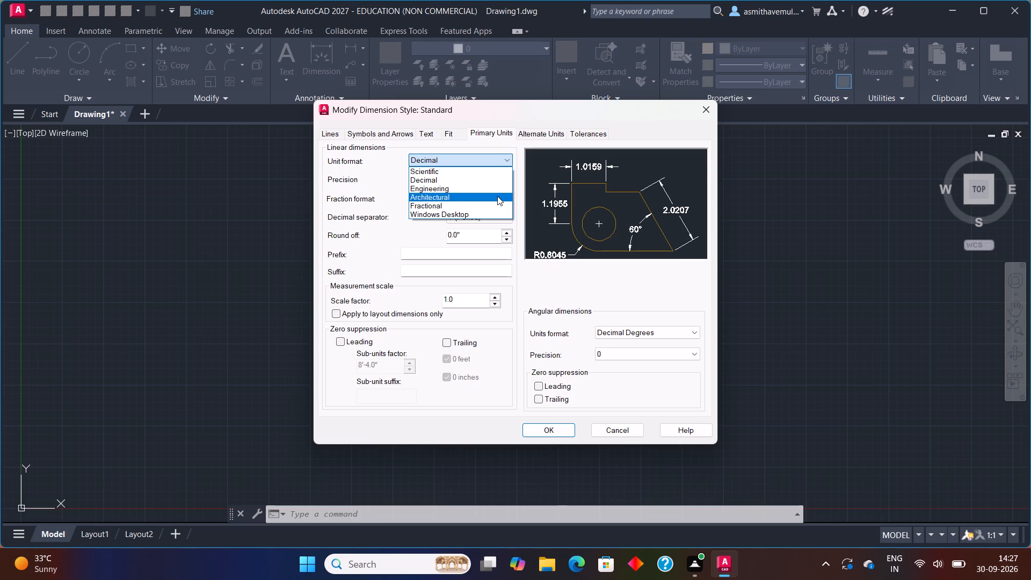
left_click(497, 191)
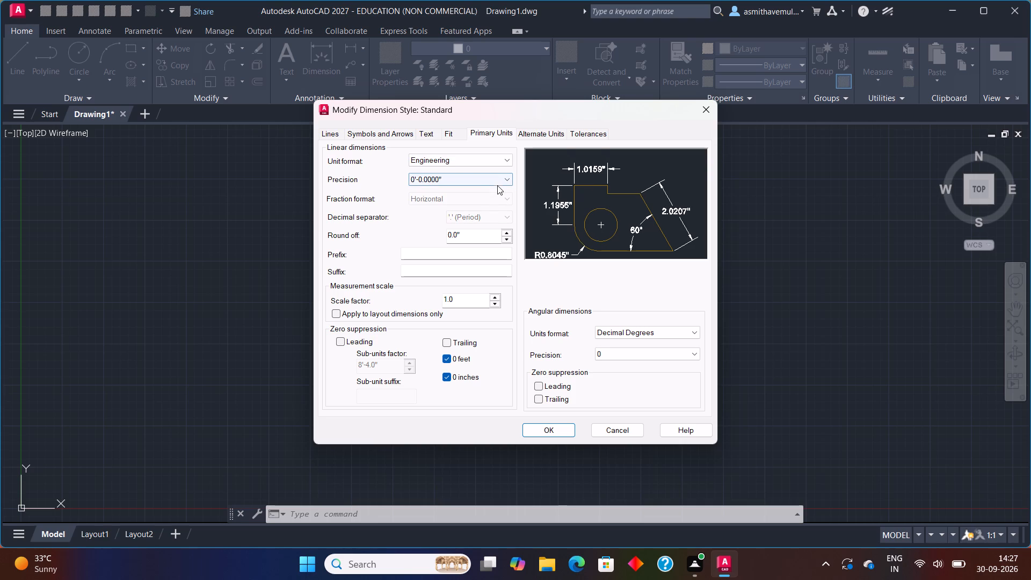
left_click(497, 182)
left_click(498, 200)
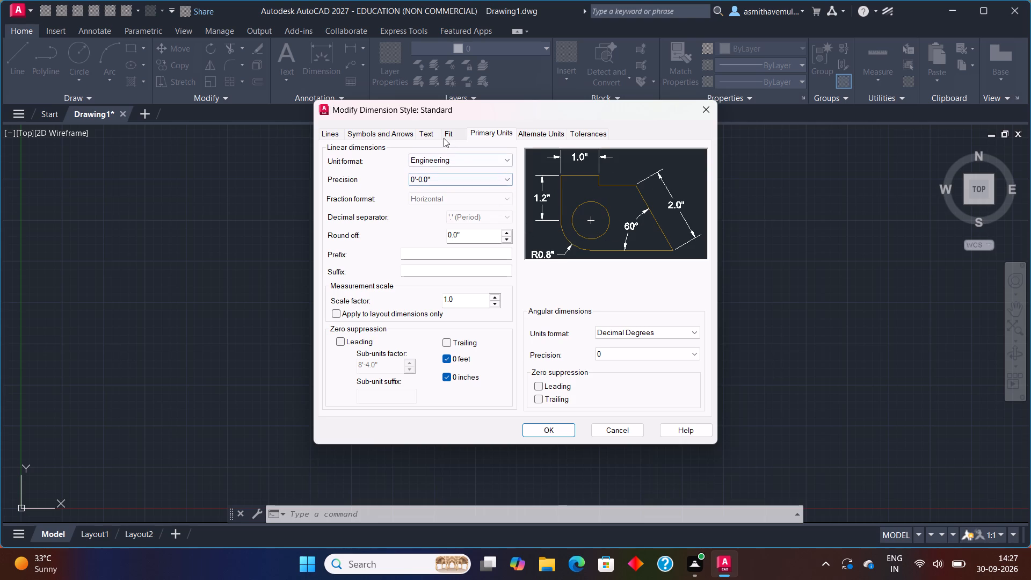
Set the Standard dimension style's text height to 1'.
left_click(438, 135)
left_click(487, 227)
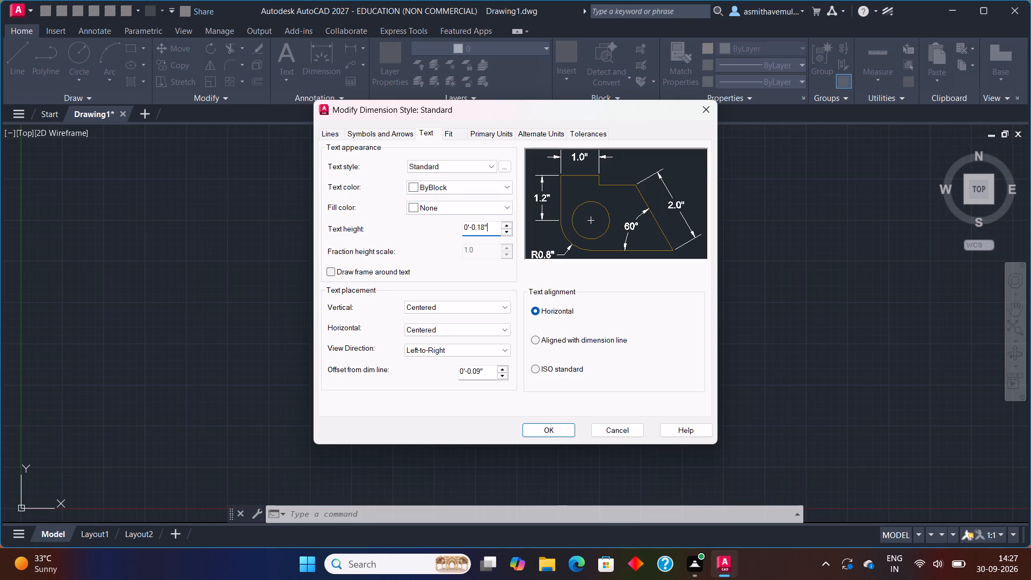
key("BackSpace")
key("BackSpace")
key("BackSpace")
key("BackSpace")
key("BackSpace")
key("BackSpace")
key("BackSpace")
key("BackSpace")
key("BackSpace")
key("BackSpace")
key("BackSpace")
key("BackSpace")
key("BackSpace")
key("BackSpace")
key("BackSpace")
key("BackSpace")
key("1")
key("apostrophe")
Align the Standard style's text with the dimension line, make the style current and close the Dimension Style Manager.
left_click(508, 136)
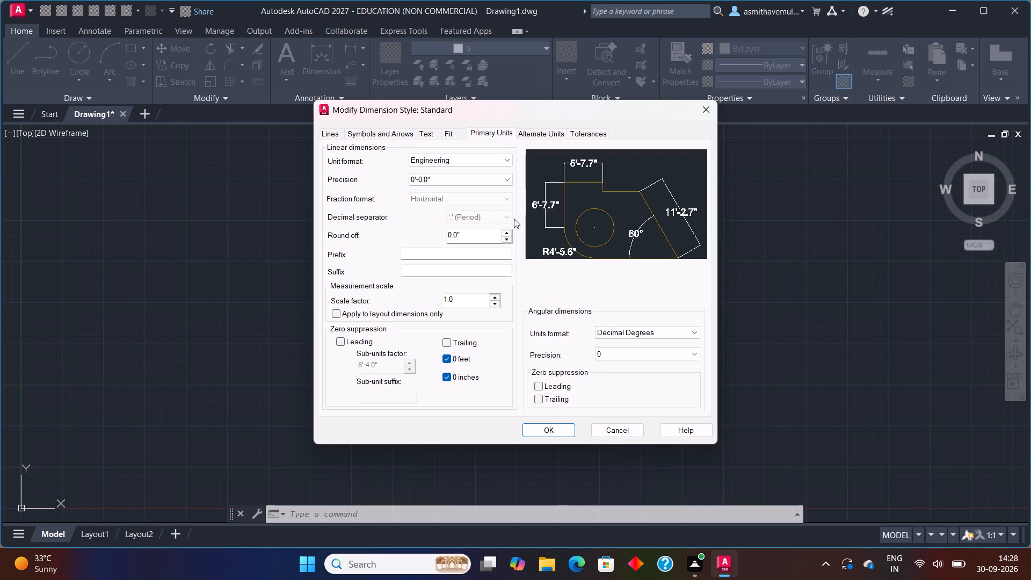
left_click(452, 130)
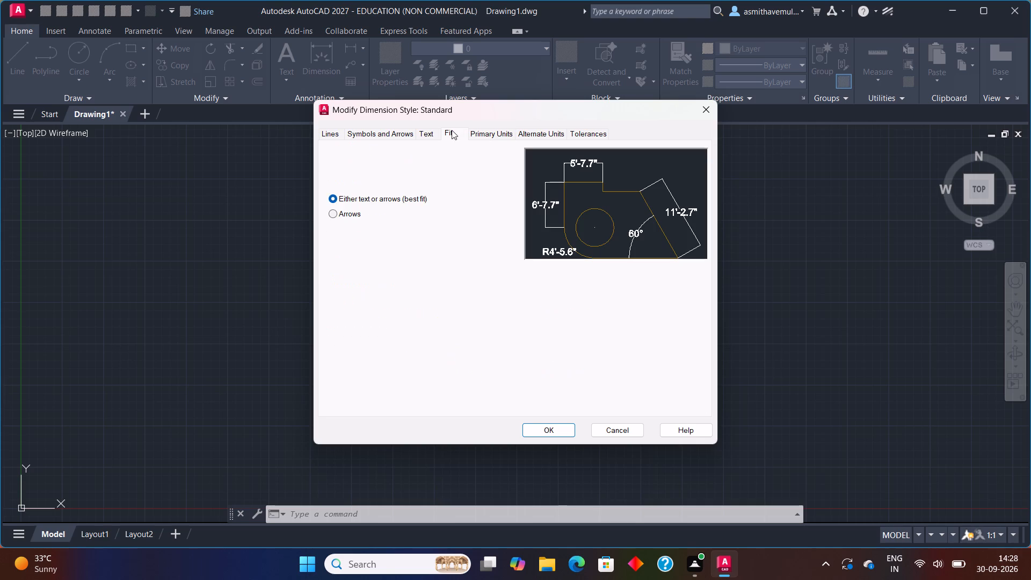
left_click(420, 130)
left_click(536, 337)
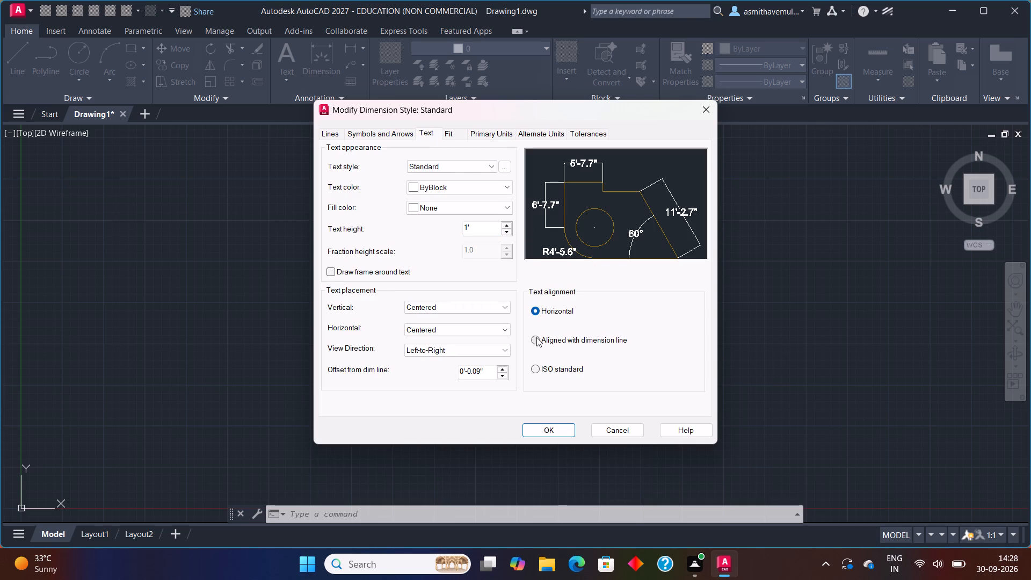
left_click(540, 431)
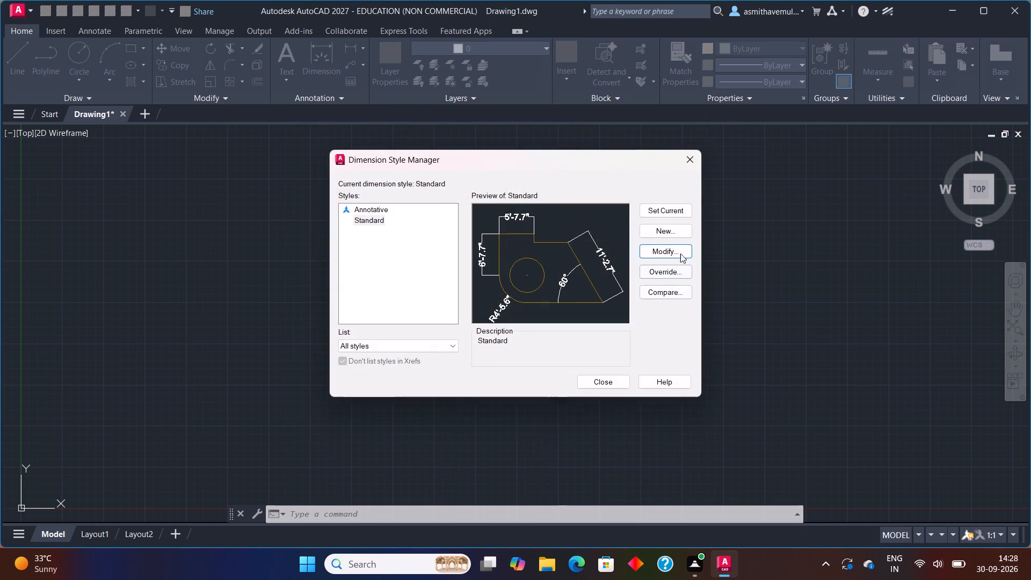
left_click(676, 214)
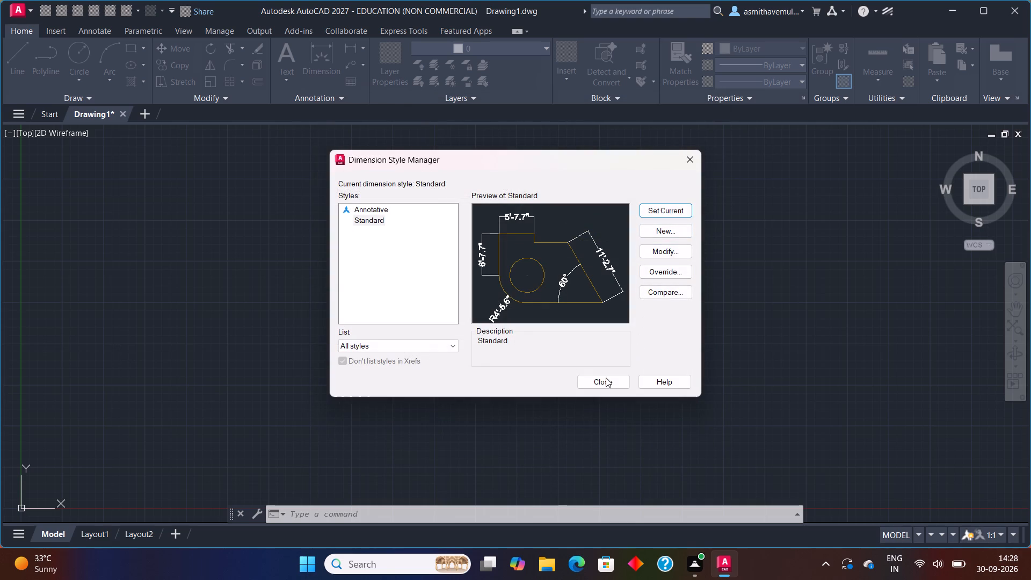
left_click(604, 379)
left_click(693, 298)
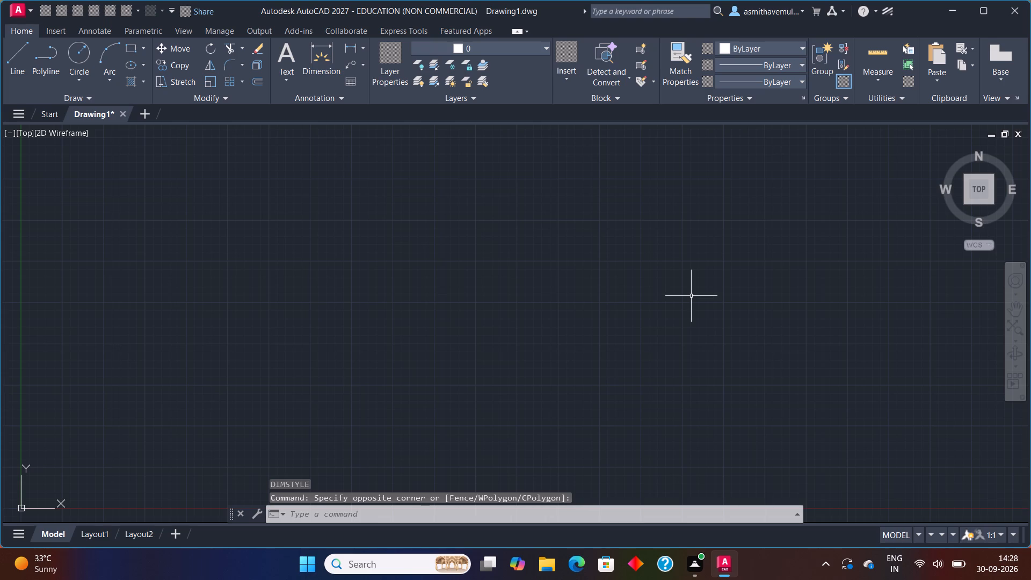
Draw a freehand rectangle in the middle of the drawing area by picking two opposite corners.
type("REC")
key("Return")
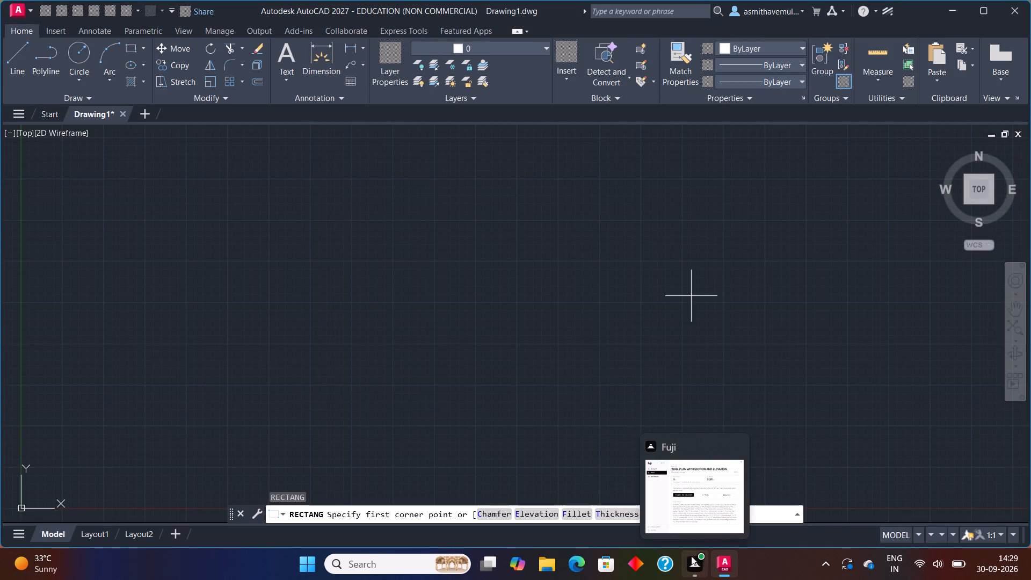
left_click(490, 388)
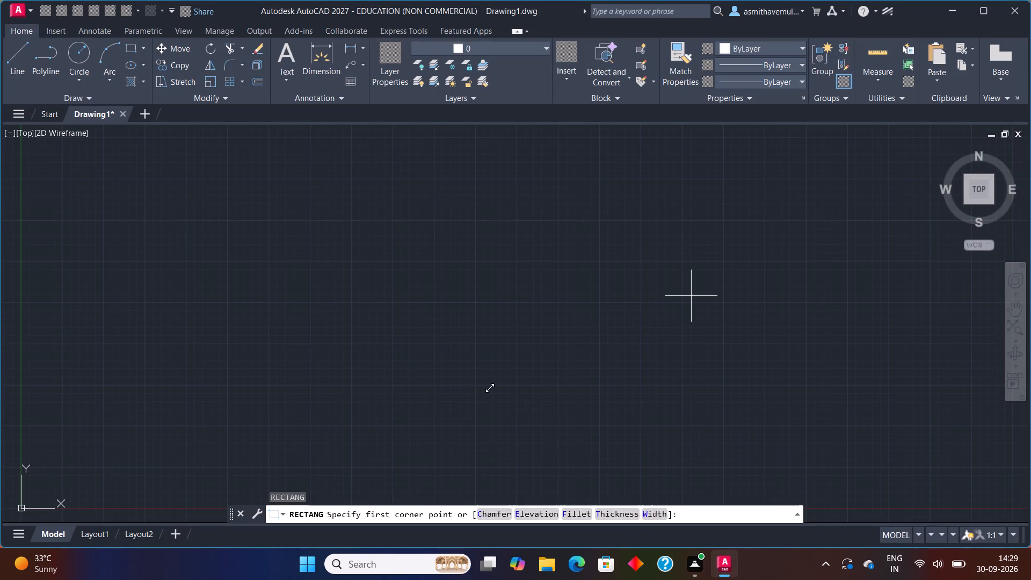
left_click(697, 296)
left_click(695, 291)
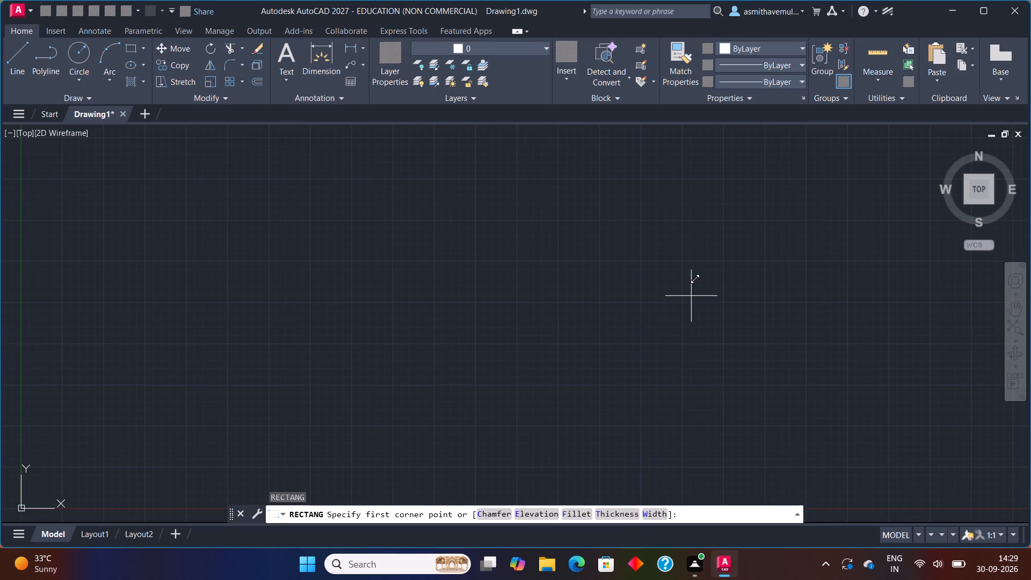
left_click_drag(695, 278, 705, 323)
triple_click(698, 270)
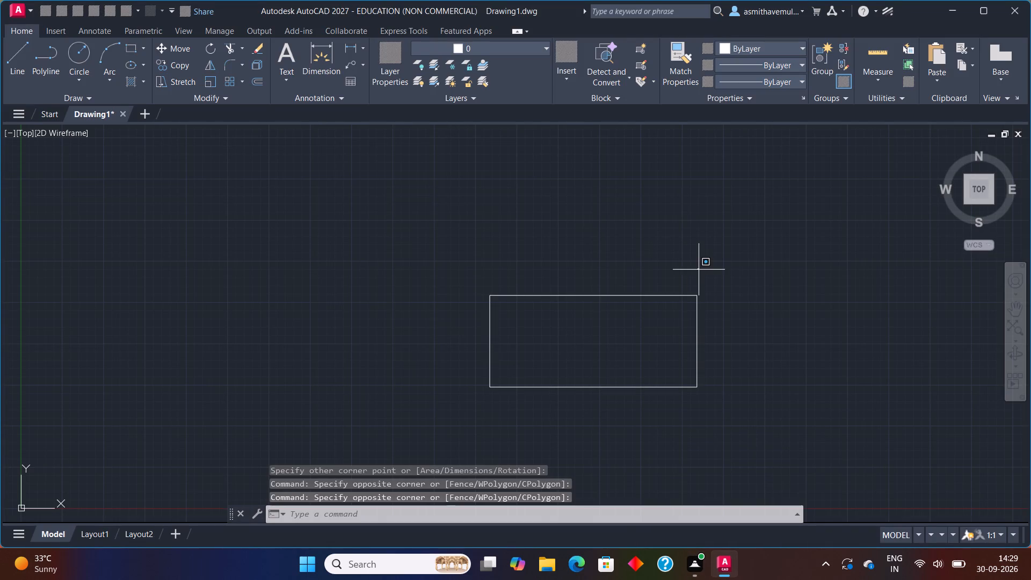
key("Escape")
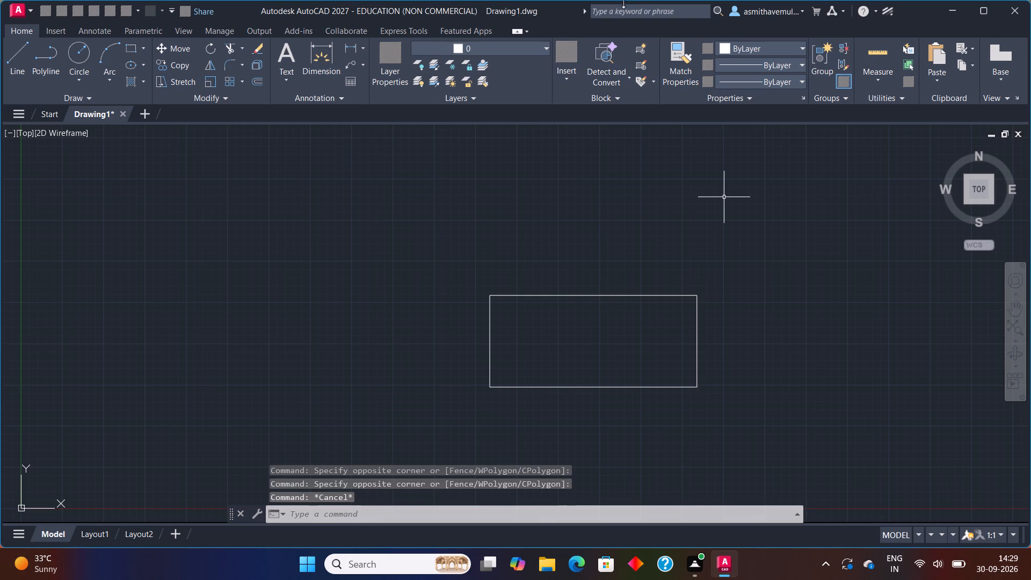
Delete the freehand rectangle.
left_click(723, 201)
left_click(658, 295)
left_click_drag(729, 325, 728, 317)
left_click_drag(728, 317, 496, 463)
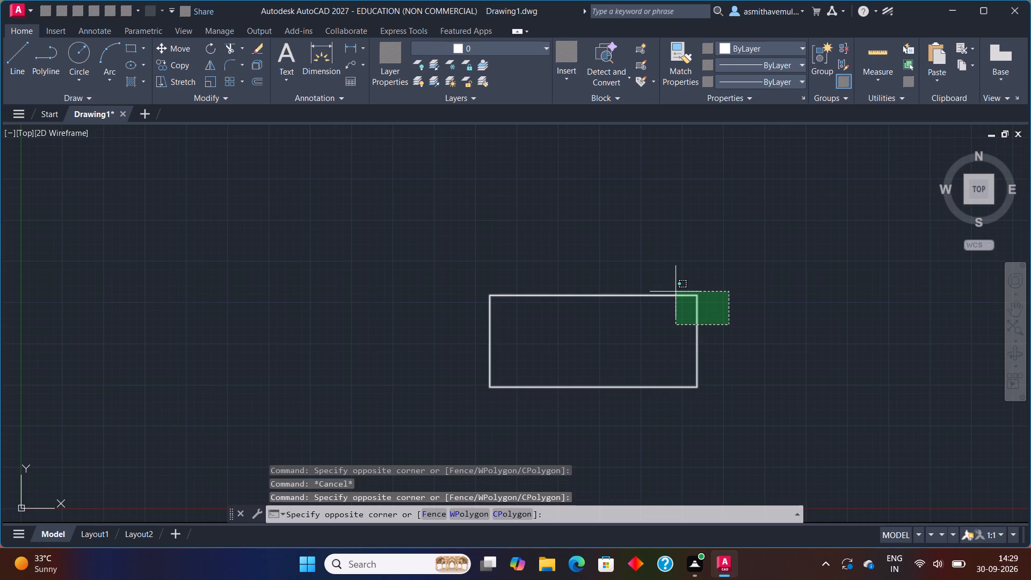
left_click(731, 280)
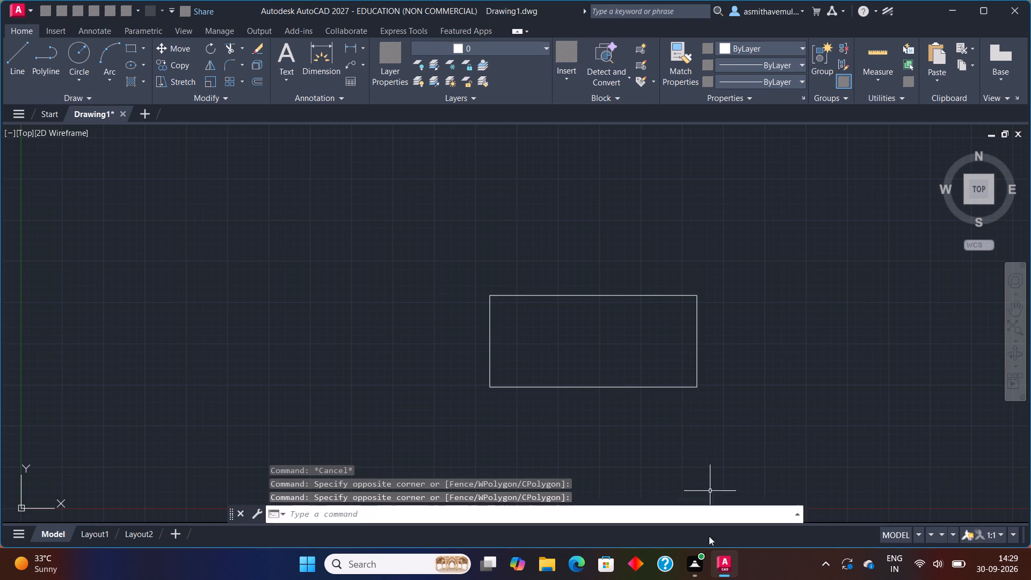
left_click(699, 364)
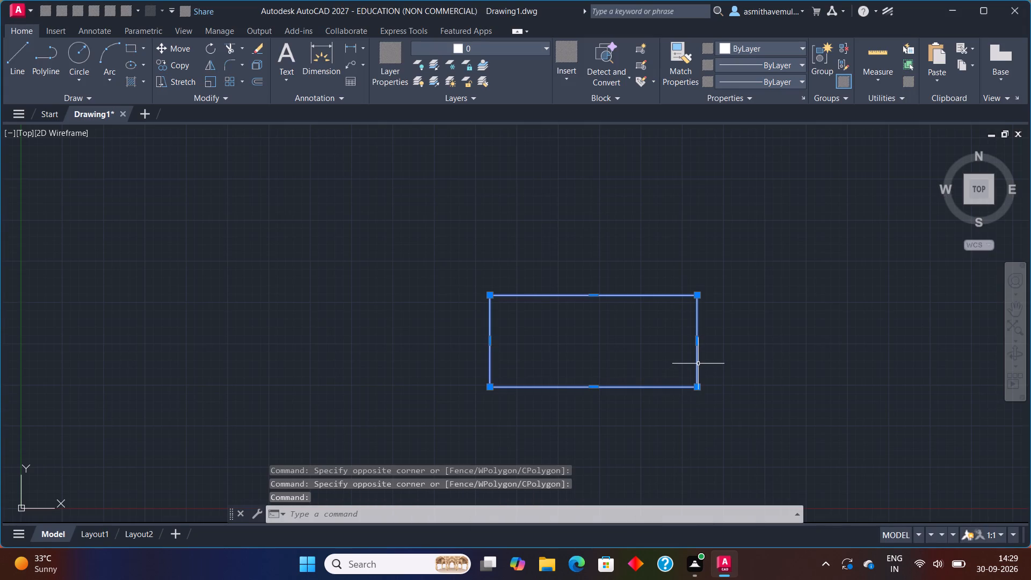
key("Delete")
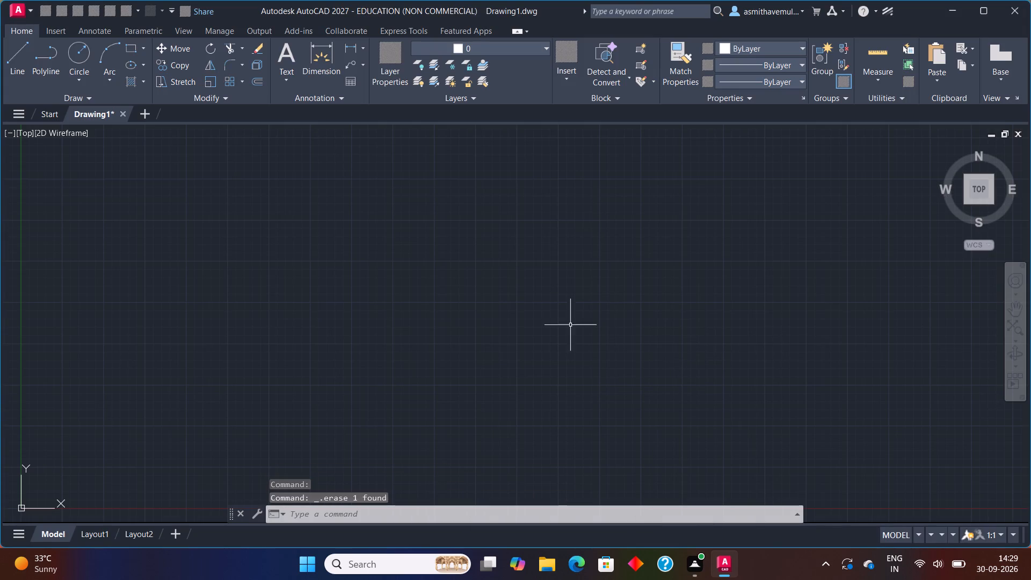
Draw a rectangle 30' long and 40' wide using the Dimensions option.
type("REC")
key("Return")
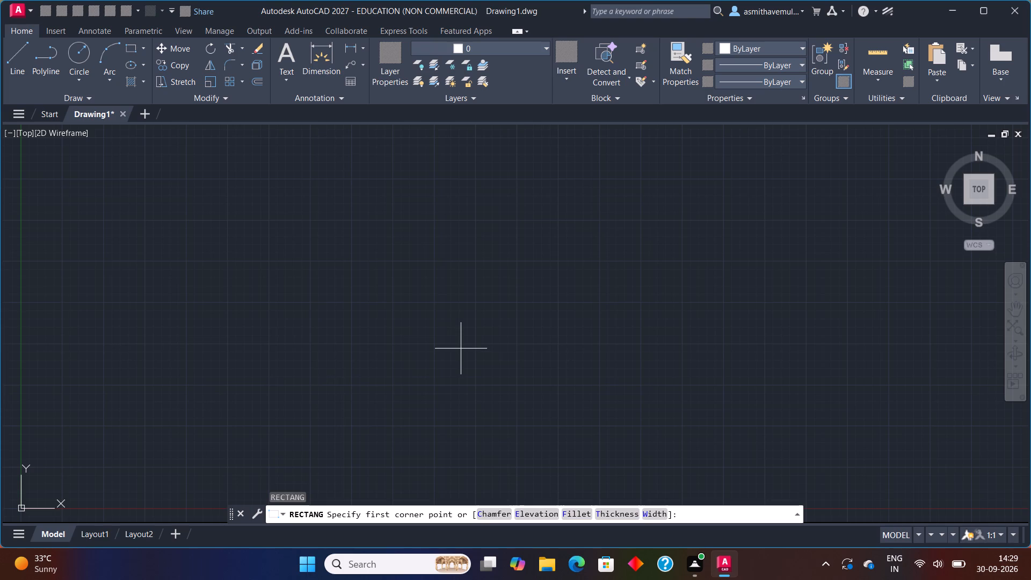
left_click(437, 435)
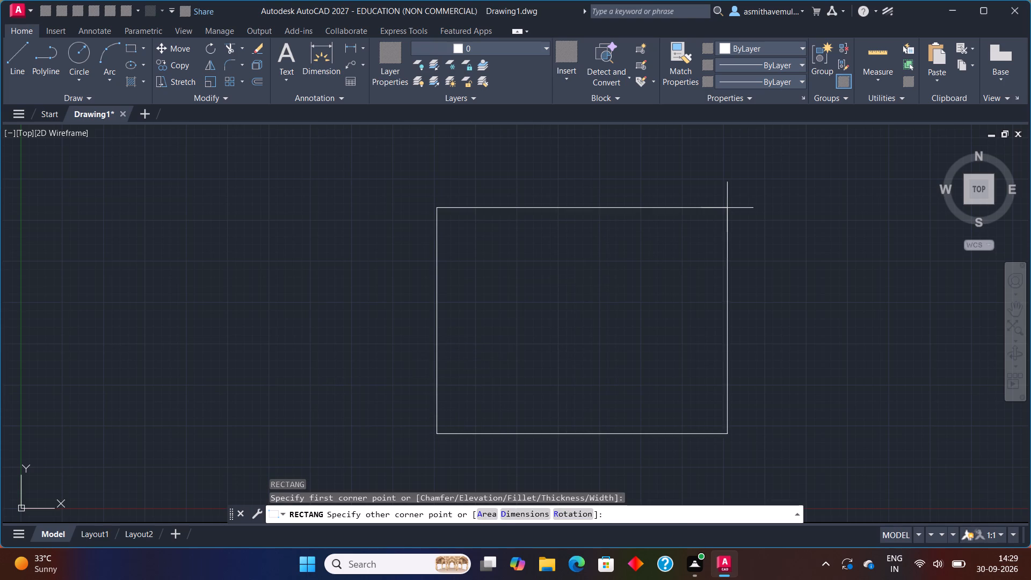
key("d")
key("Return")
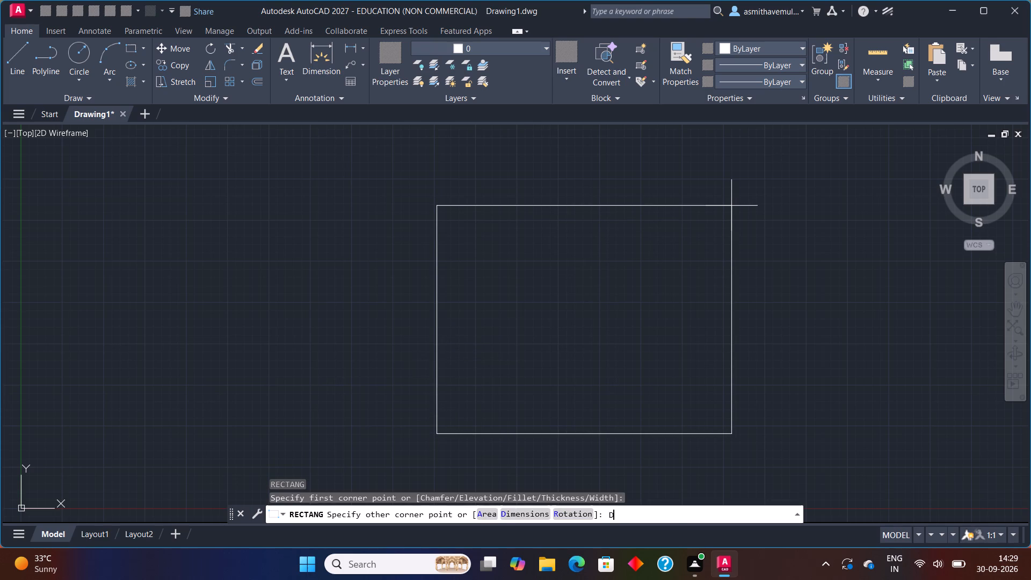
type("30'")
key("Return")
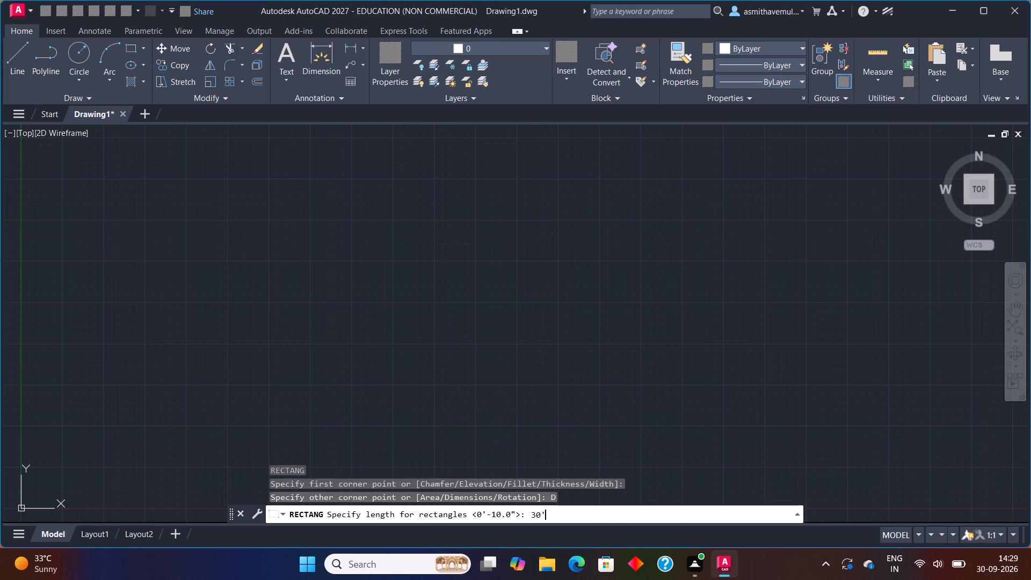
type("40'")
key("Return")
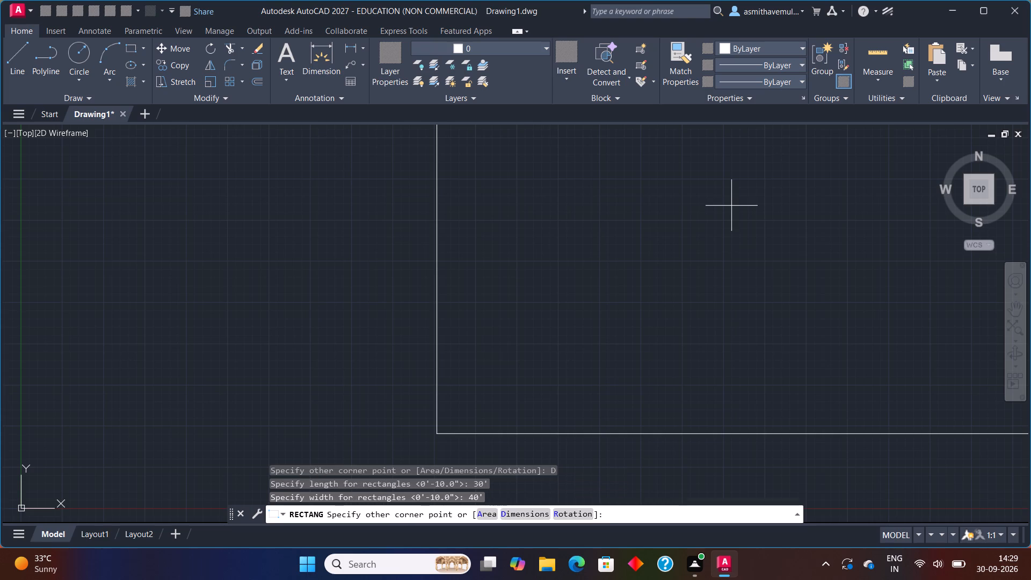
left_click(731, 205)
Move only the UCS origin to a free spot below and to the left of the rectangle, and deselect it.
scroll(725, 300, "down", 5)
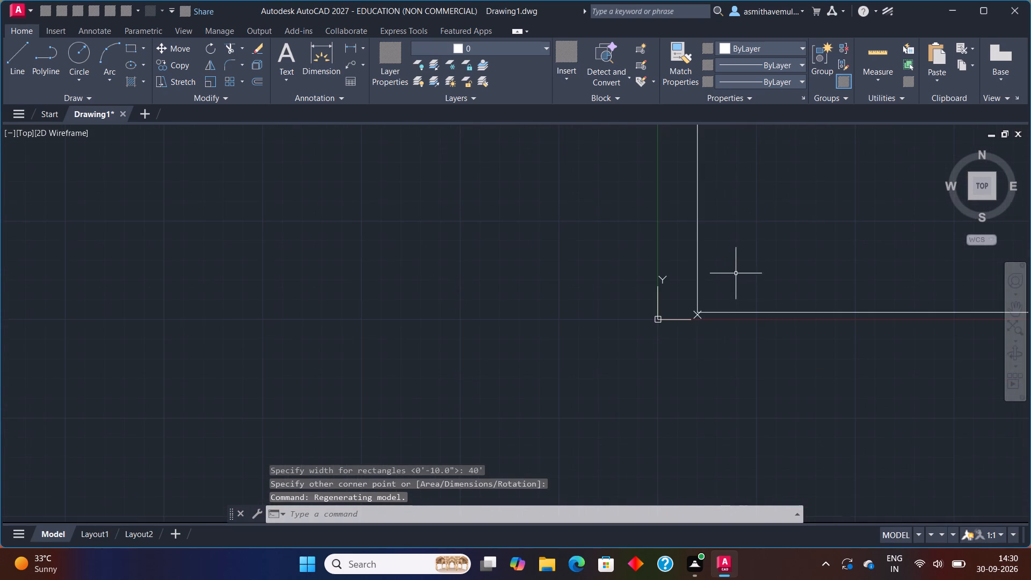
middle_click_drag(736, 264, 634, 281)
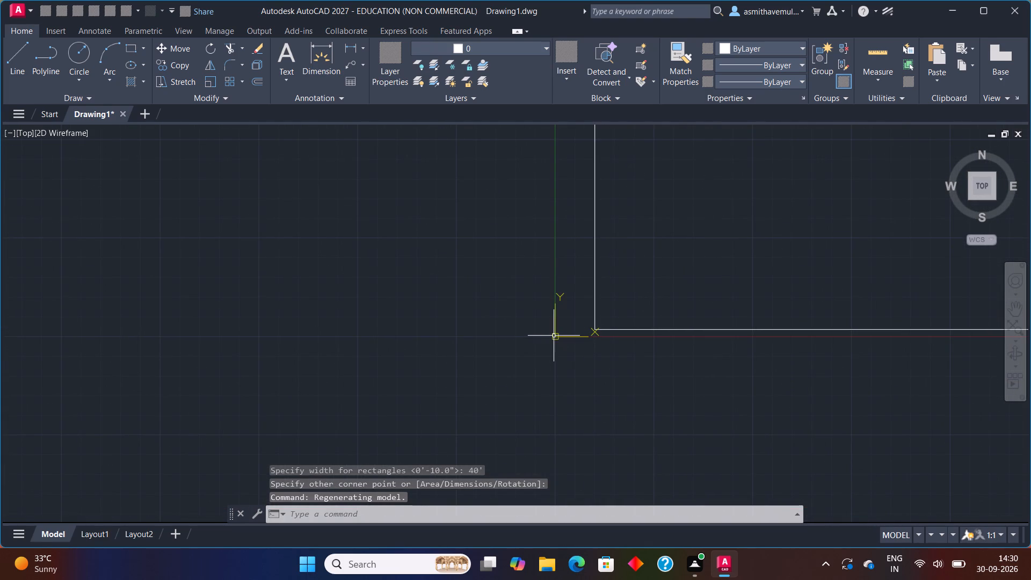
left_click(556, 336)
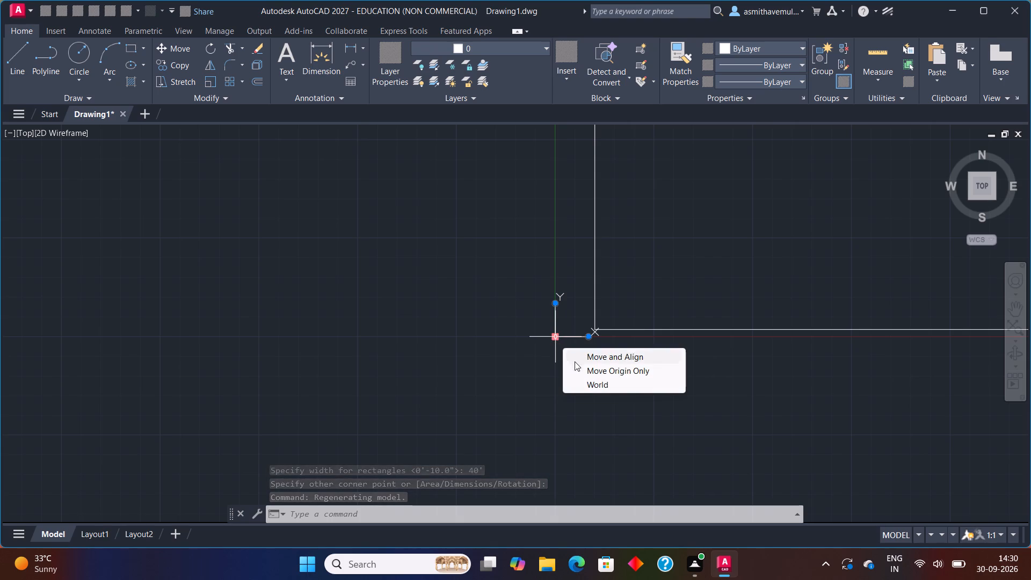
left_click(580, 369)
left_click(186, 429)
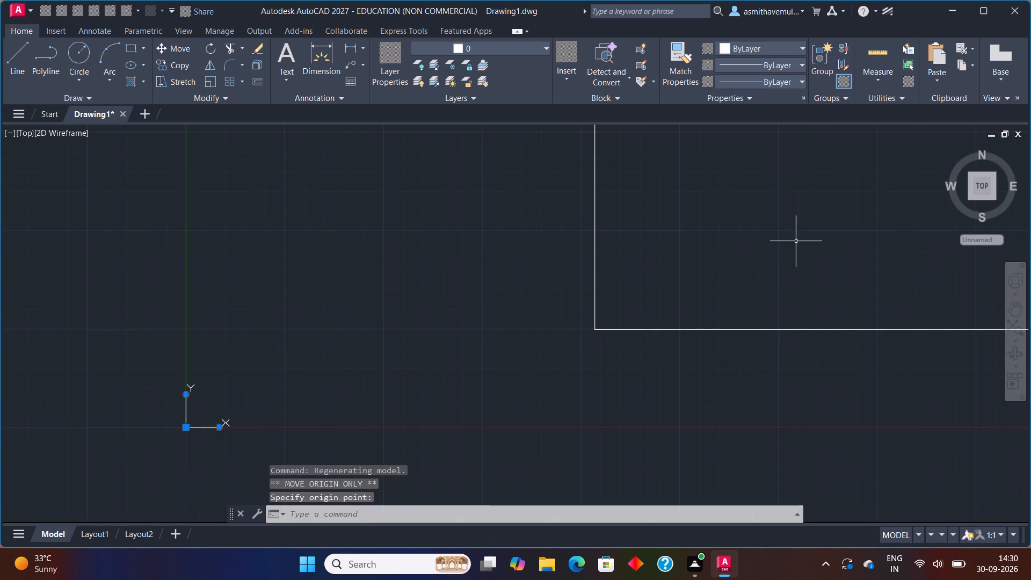
scroll(796, 242, "down", 1)
middle_click_drag(796, 238, 466, 325)
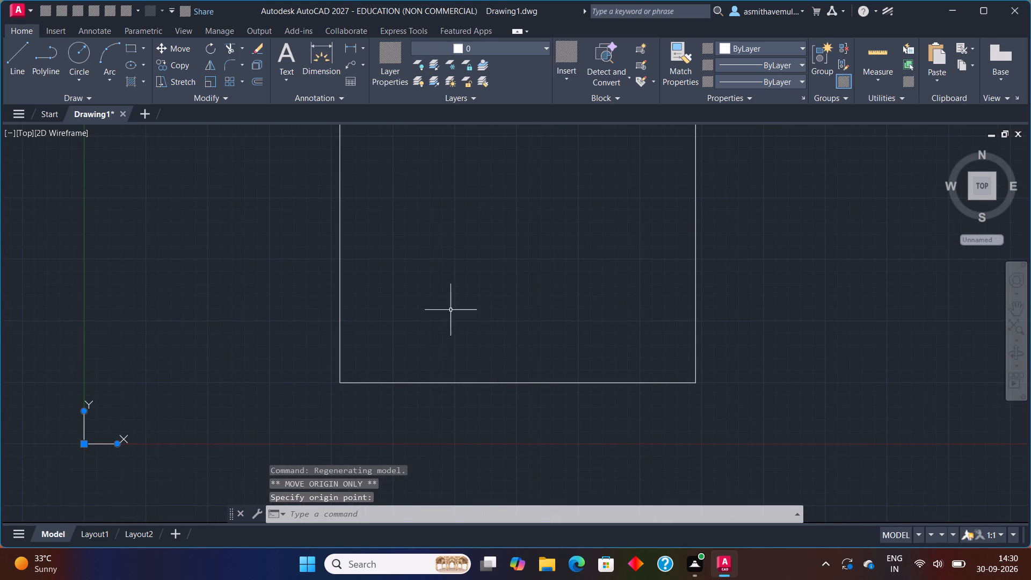
double_click(491, 280)
scroll(492, 278, "down", 1)
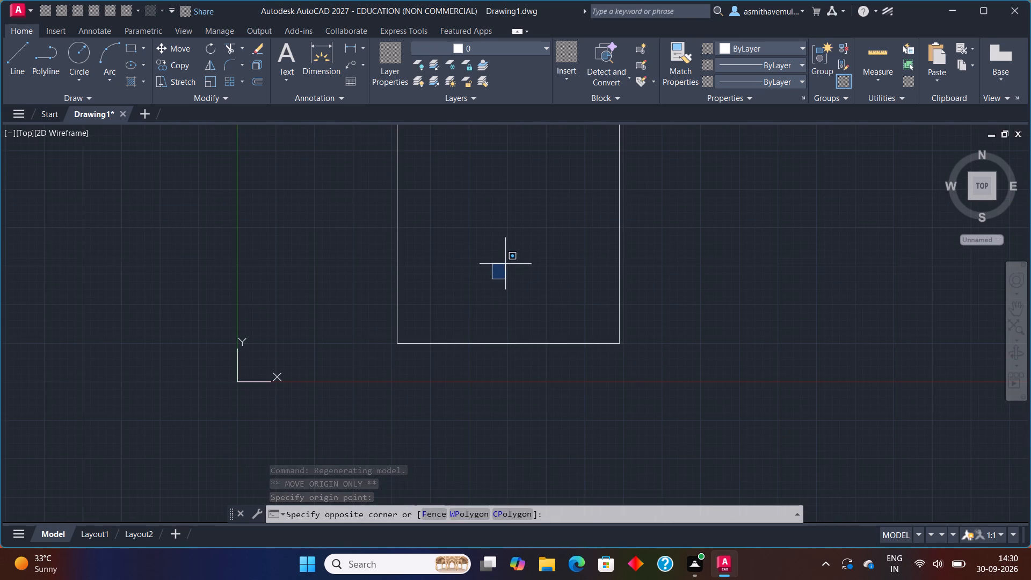
middle_click_drag(506, 264, 440, 357)
left_click(440, 327)
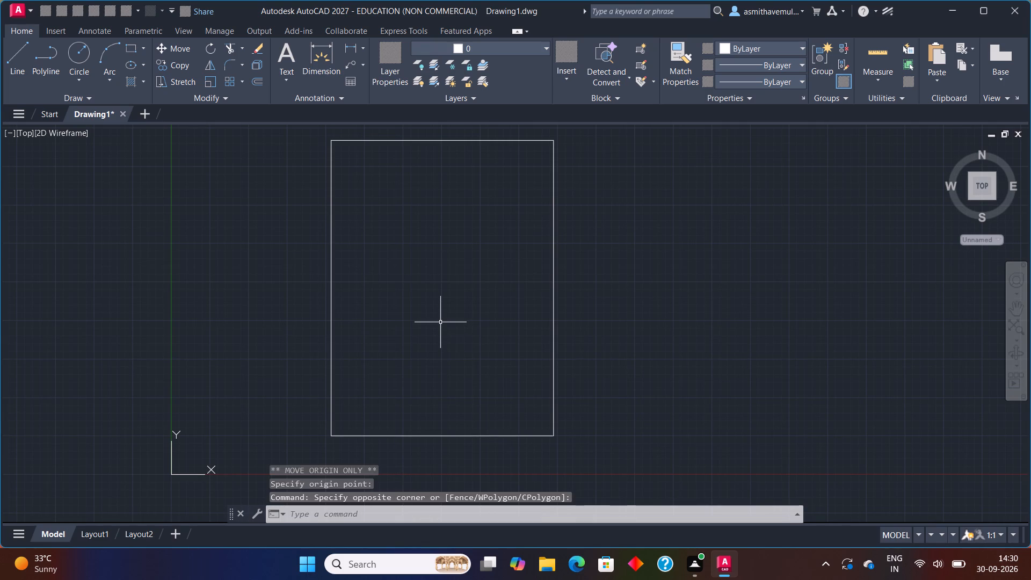
Offset the 30' by 40' rectangle inward by 9" to form the outer wall thickness.
middle_click_drag(441, 292, 437, 314)
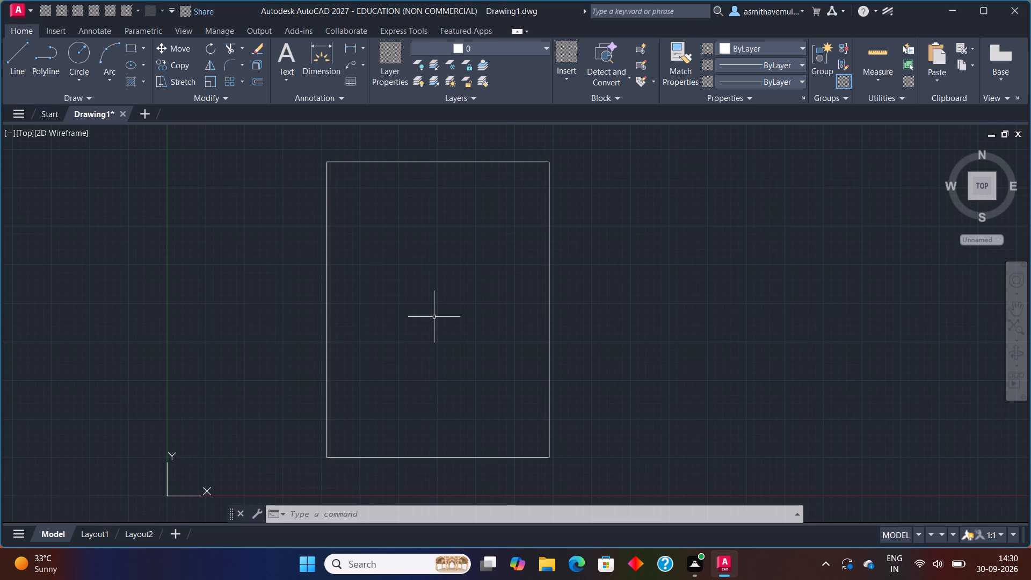
key("o")
key("Return")
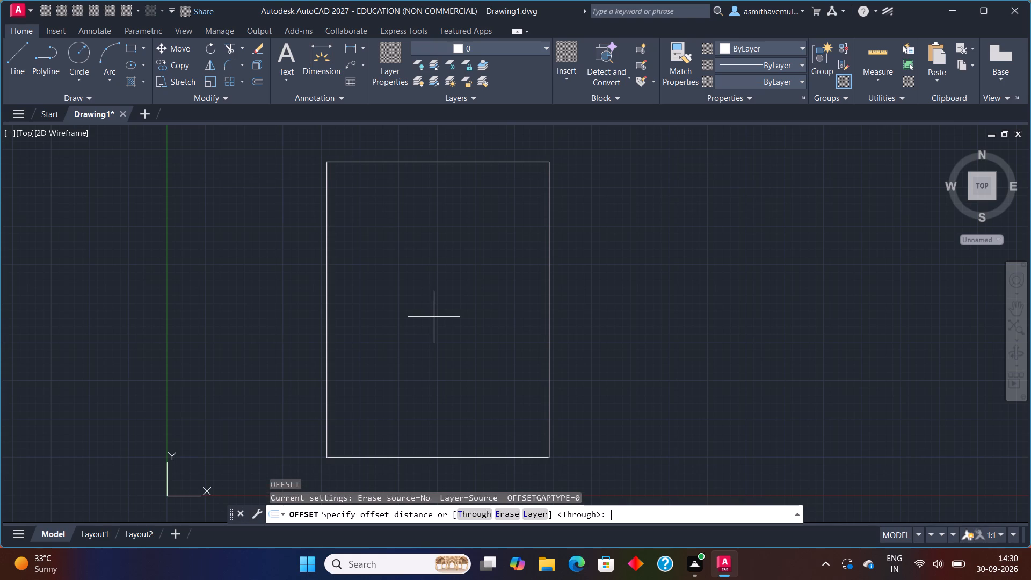
key("9")
key("shift+quotedbl")
key("Return")
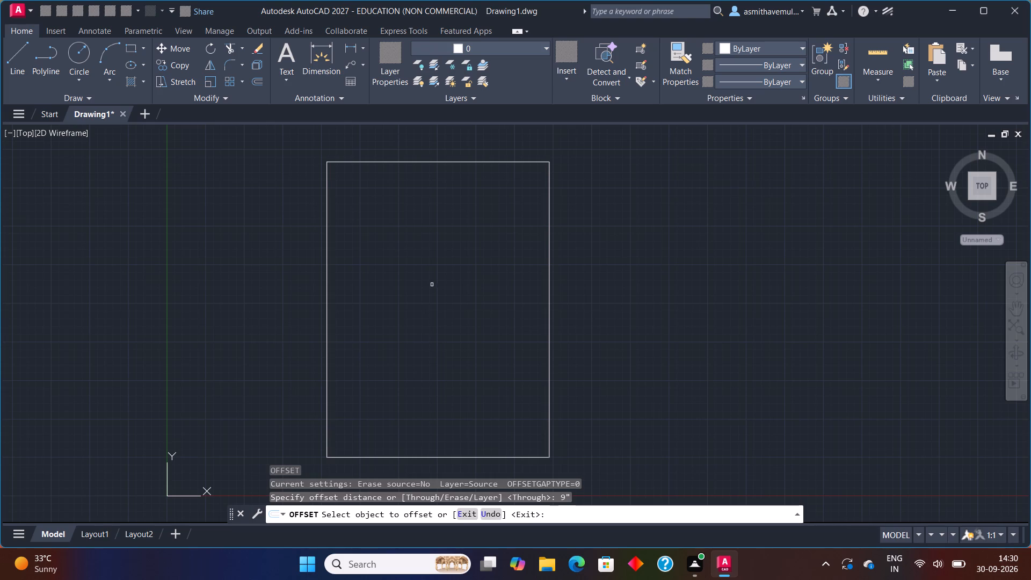
left_click(410, 162)
left_click(406, 191)
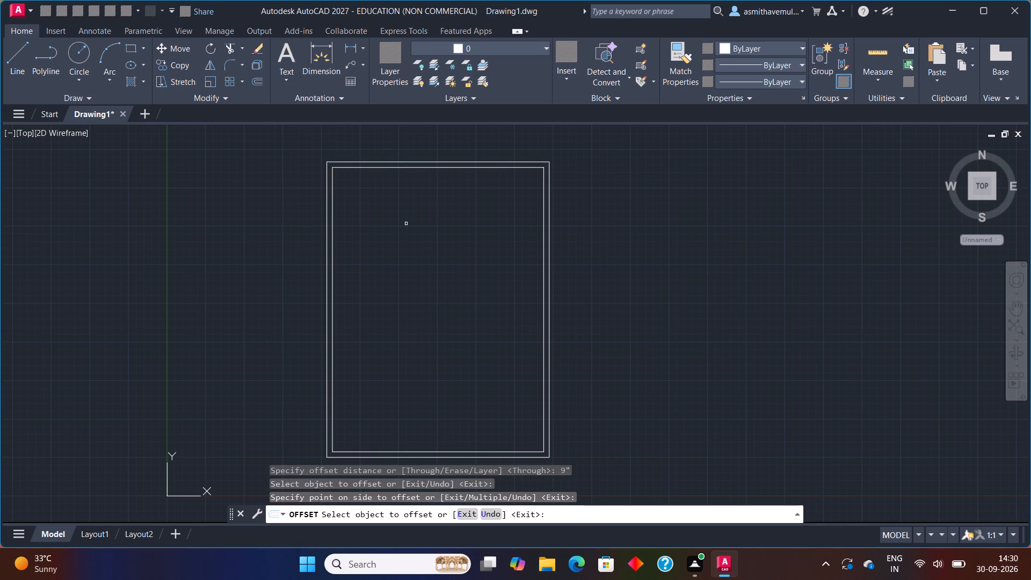
key("Escape")
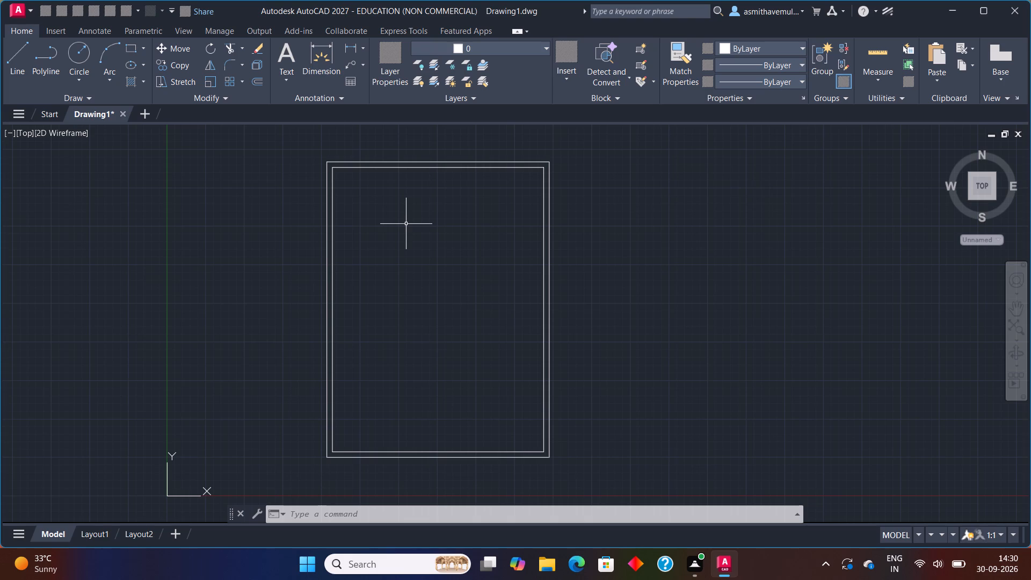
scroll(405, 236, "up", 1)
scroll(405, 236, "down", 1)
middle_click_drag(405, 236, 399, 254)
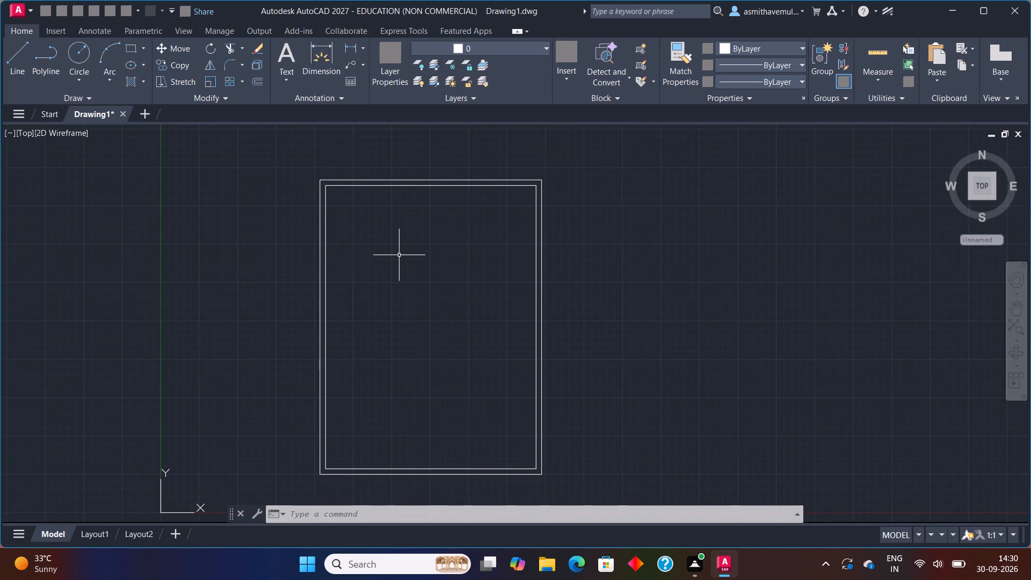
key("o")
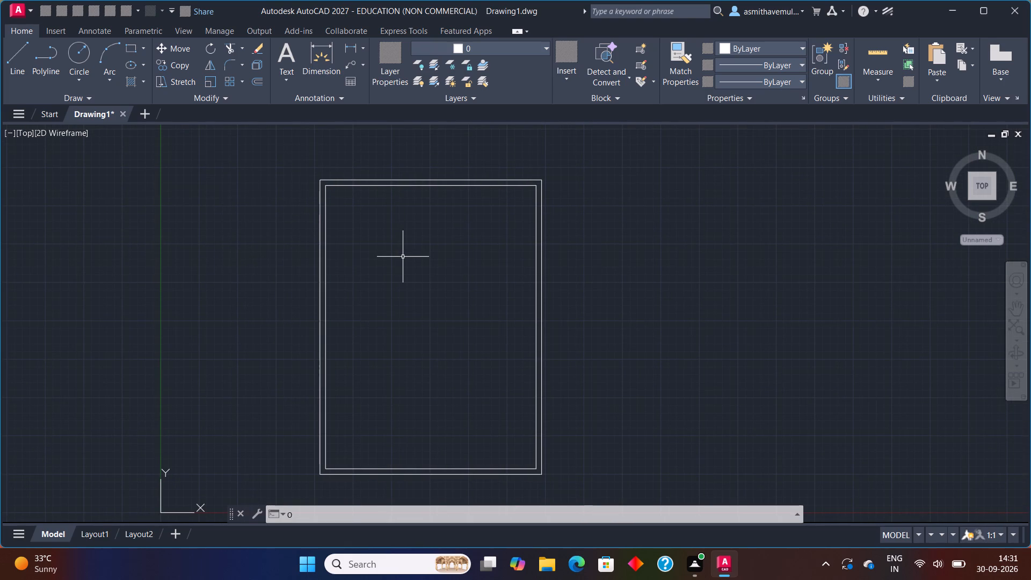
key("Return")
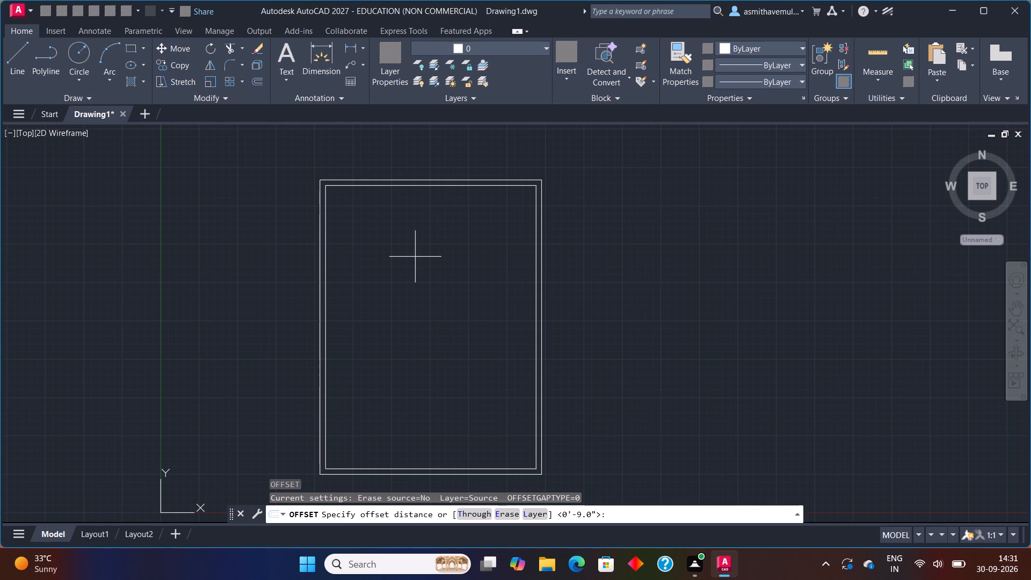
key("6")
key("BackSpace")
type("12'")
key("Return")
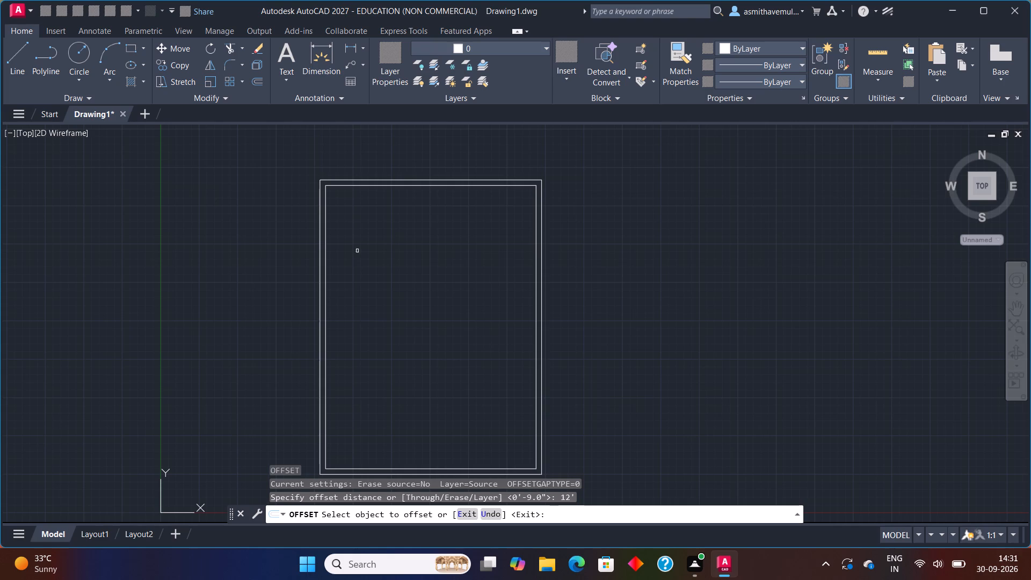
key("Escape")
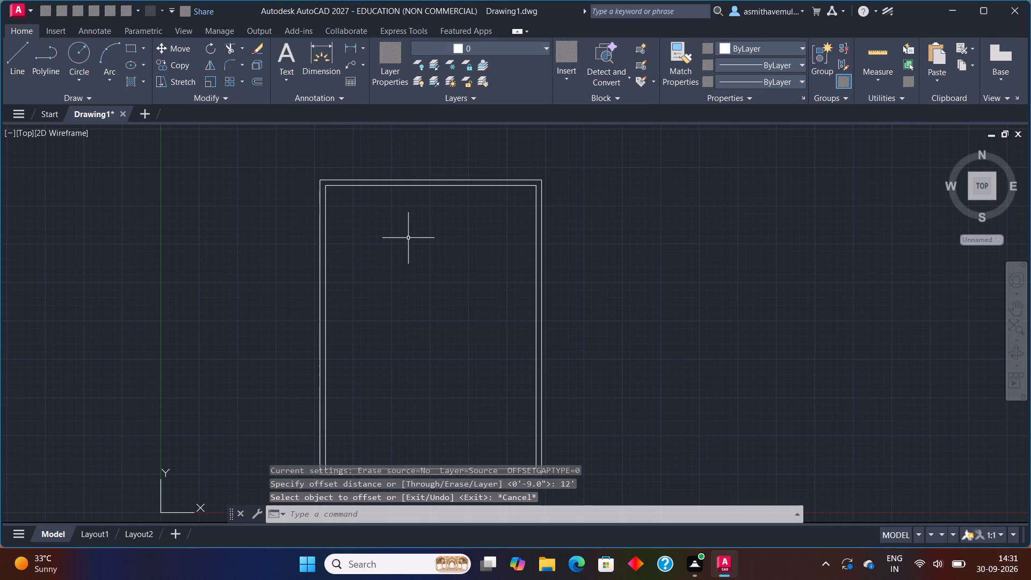
Explode the inner wall rectangle into separate lines.
left_click(439, 185)
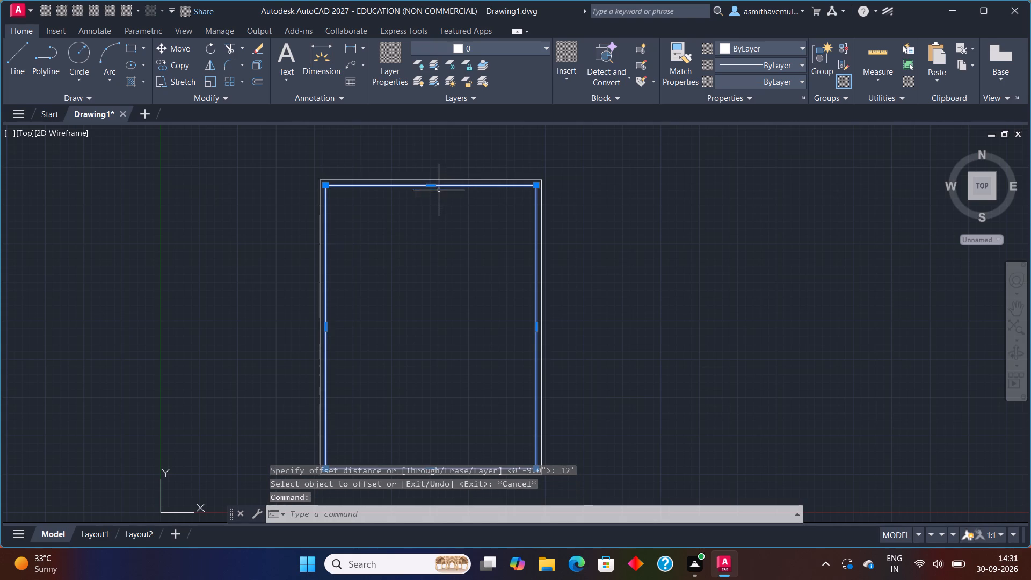
key("x")
key("Return")
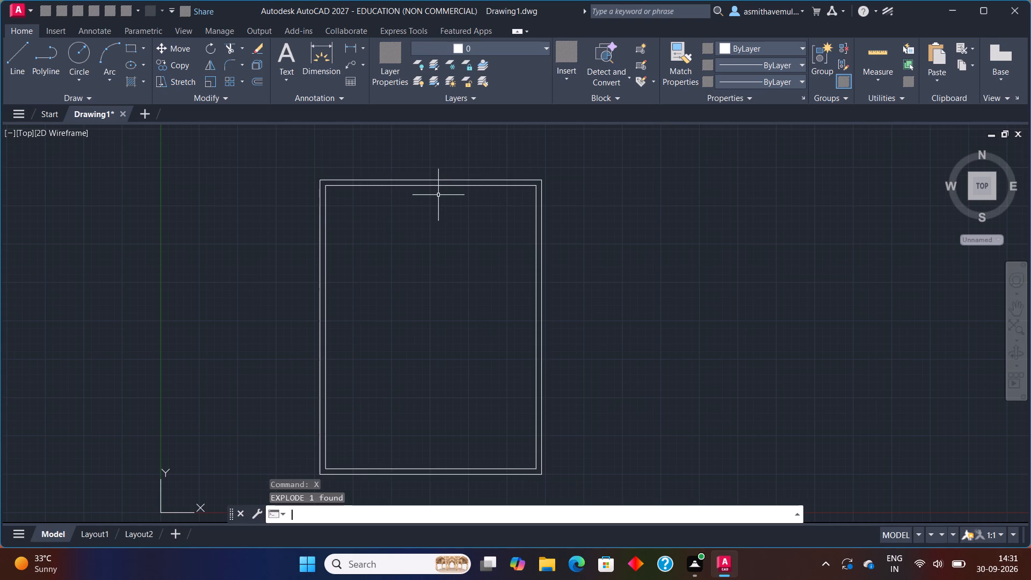
Offset the left, right and top inner wall lines 12' toward the inside of the plan.
key("o")
key("Return")
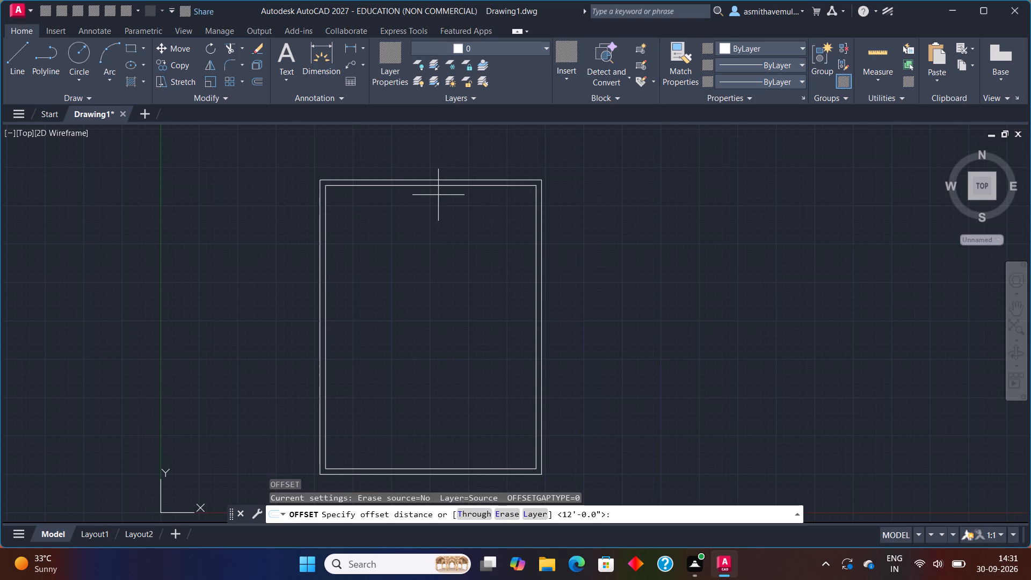
type("12'")
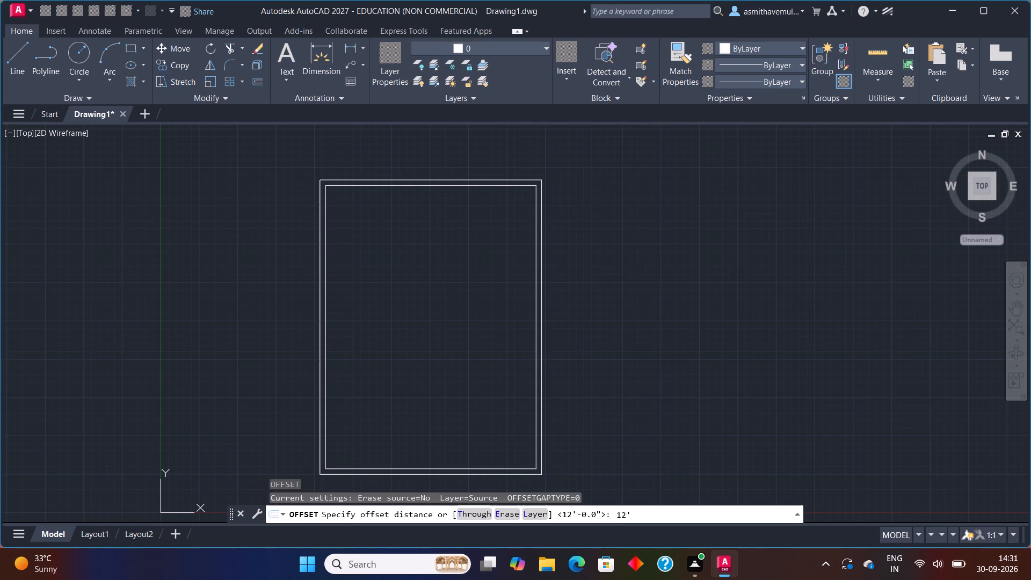
key("Return")
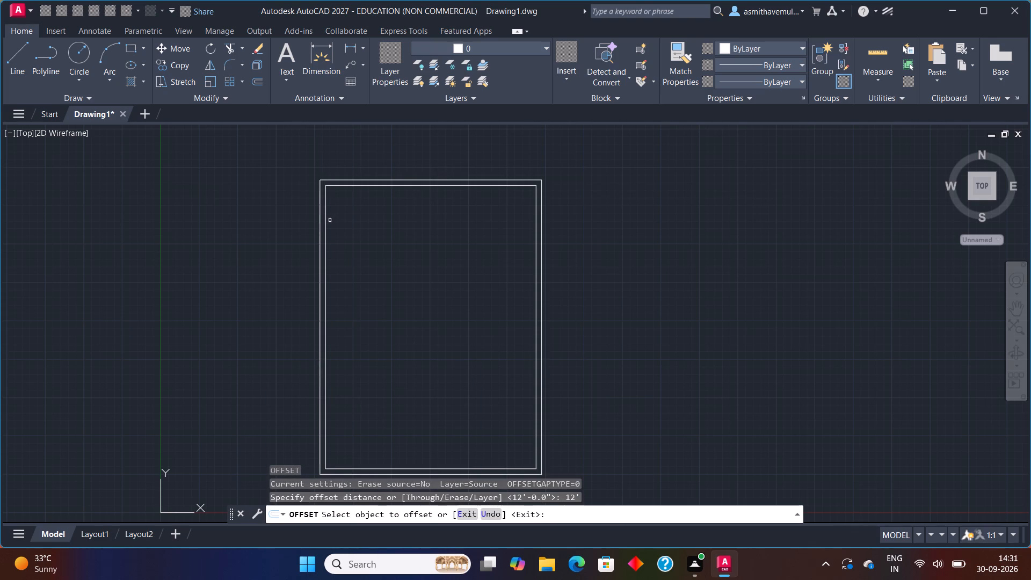
left_click(326, 222)
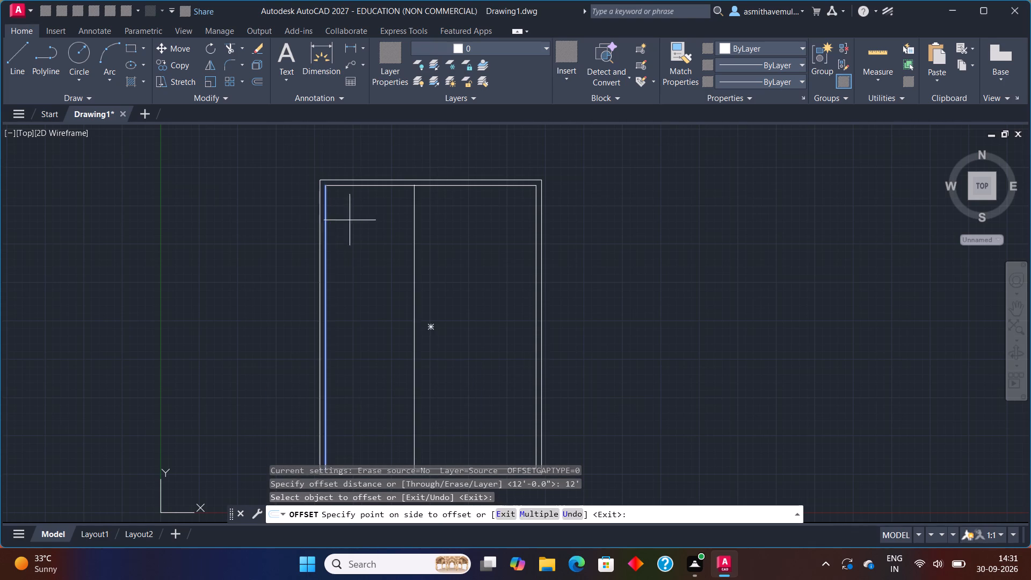
left_click(353, 220)
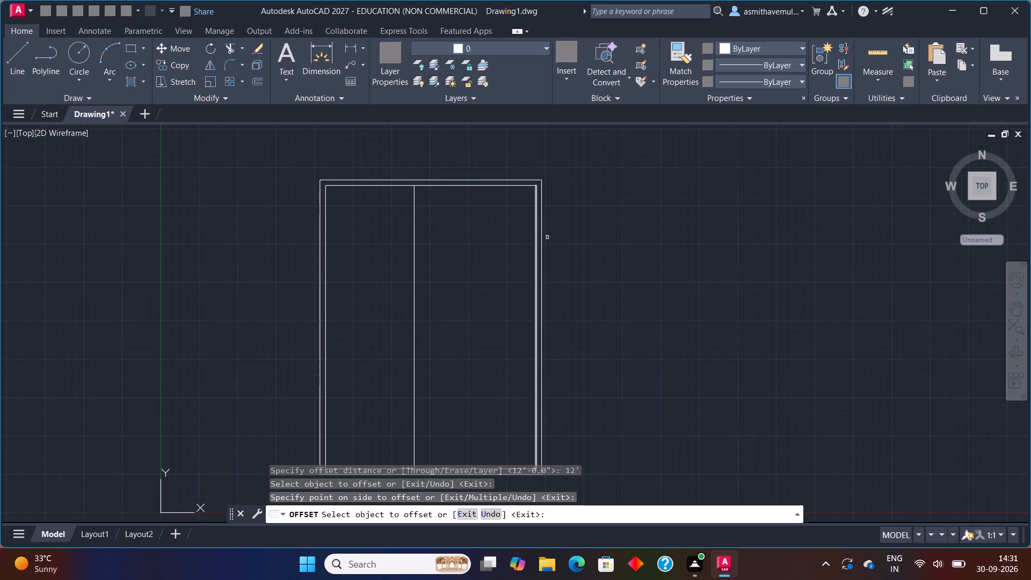
left_click(536, 265)
left_click(500, 270)
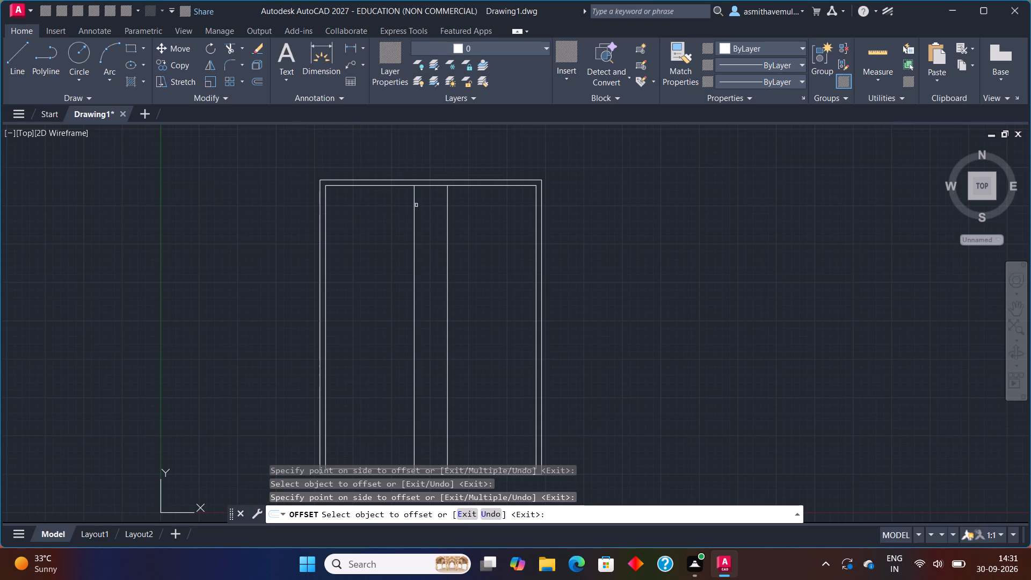
left_click(400, 185)
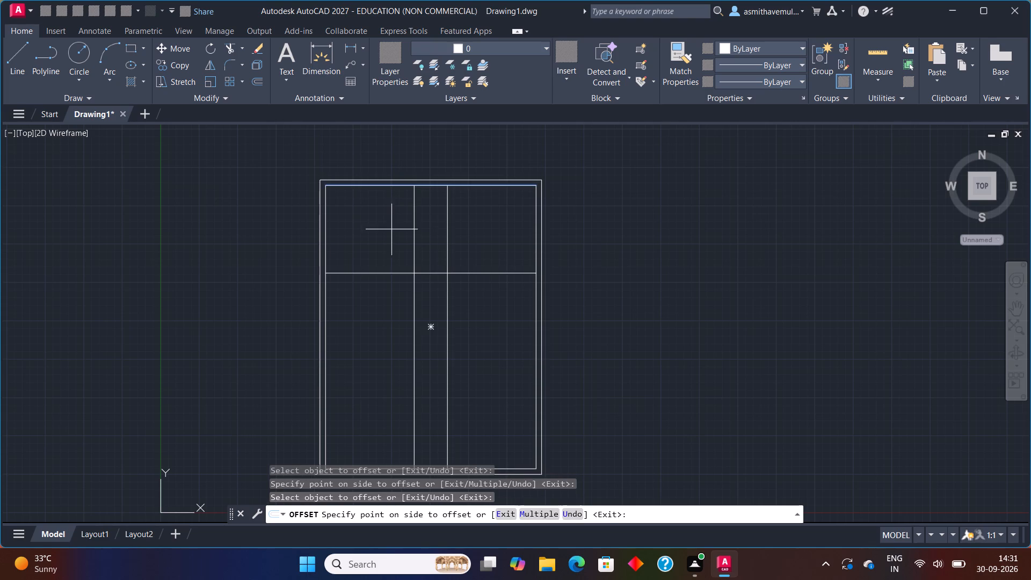
left_click(391, 233)
key("Escape")
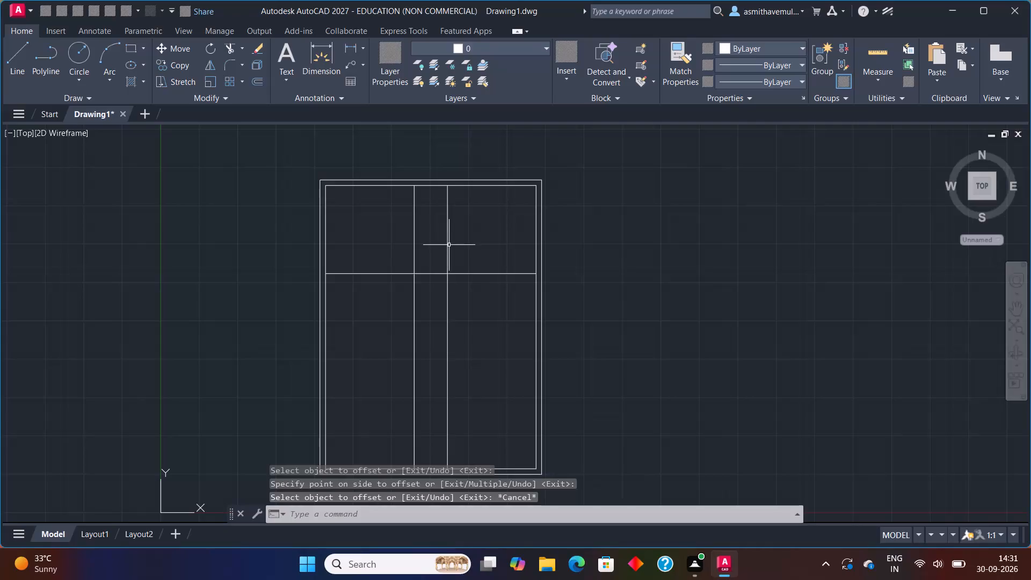
Erase the vertical line that was offset from the right inner wall.
left_click(446, 248)
key("Delete")
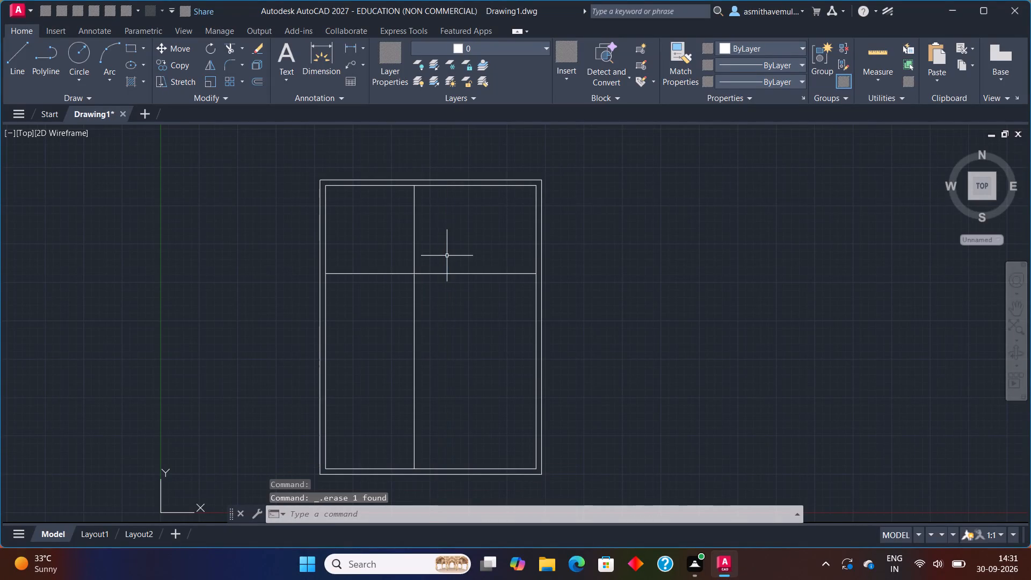
Offset the vertical partition line 6" to the right and the horizontal partition line 6" downward to give both walls thickness.
scroll(447, 255, "up", 1)
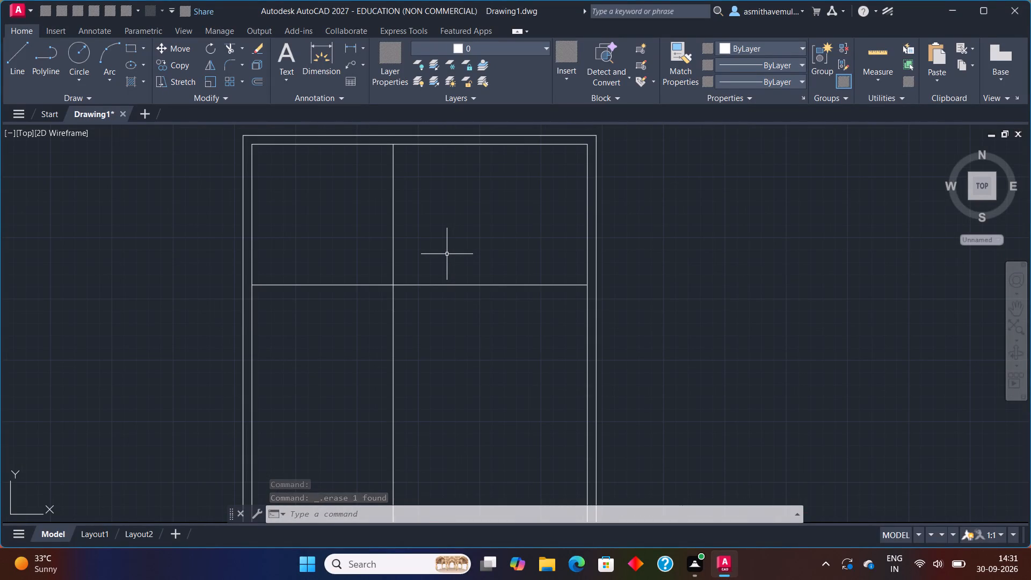
key("o")
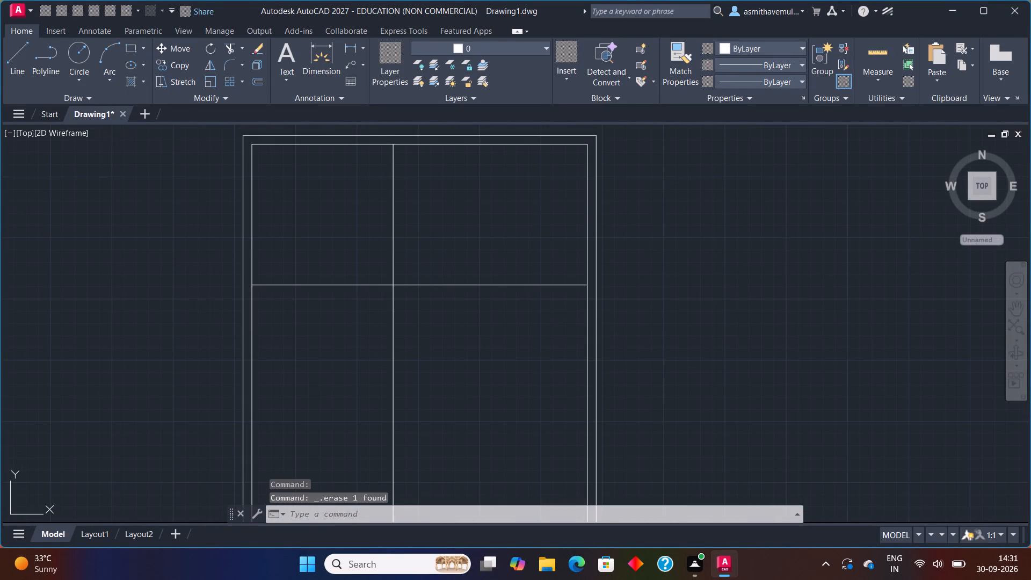
key("Return")
key("6")
key("shift+quotedbl")
key("Return")
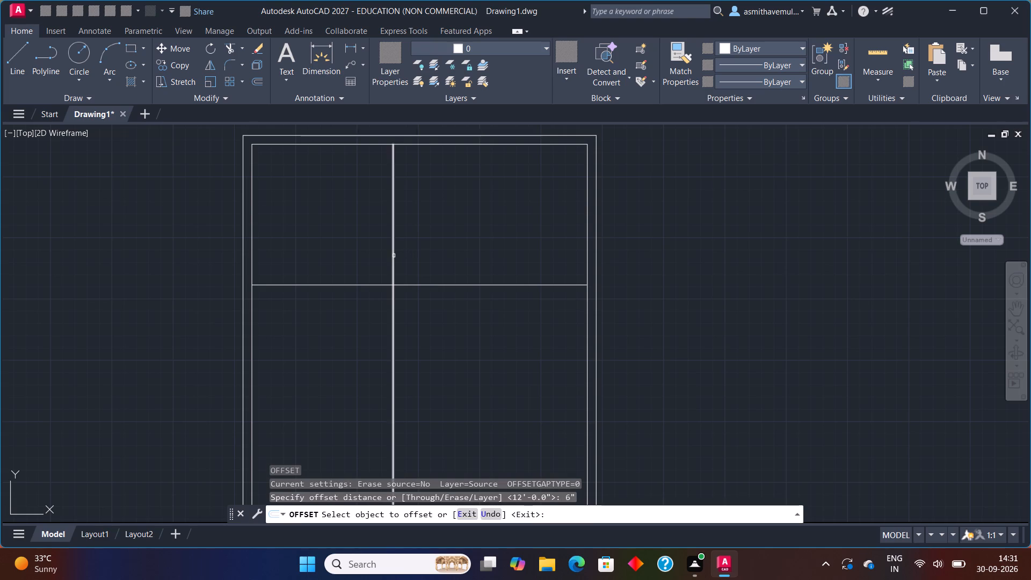
left_click(394, 256)
left_click(409, 253)
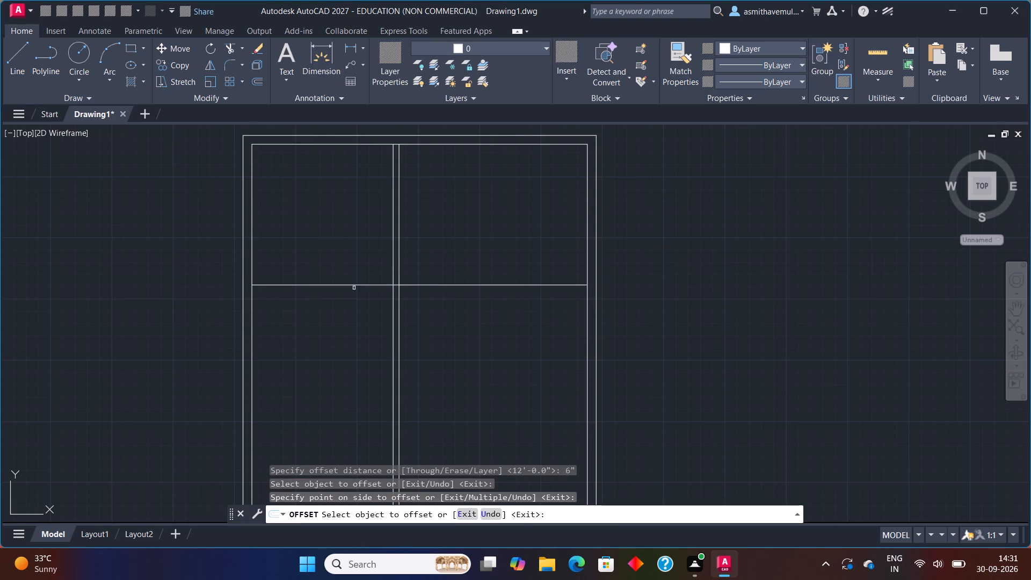
left_click(354, 285)
left_click(350, 299)
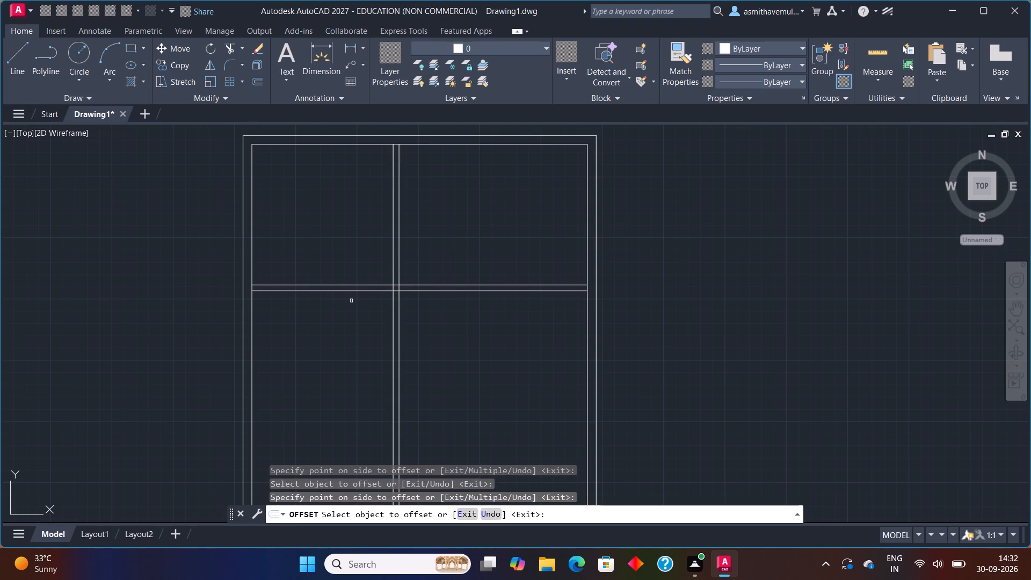
key("Escape")
Check the thickness of the horizontal partition wall with a temporary linear dimension.
scroll(391, 272, "up", 1)
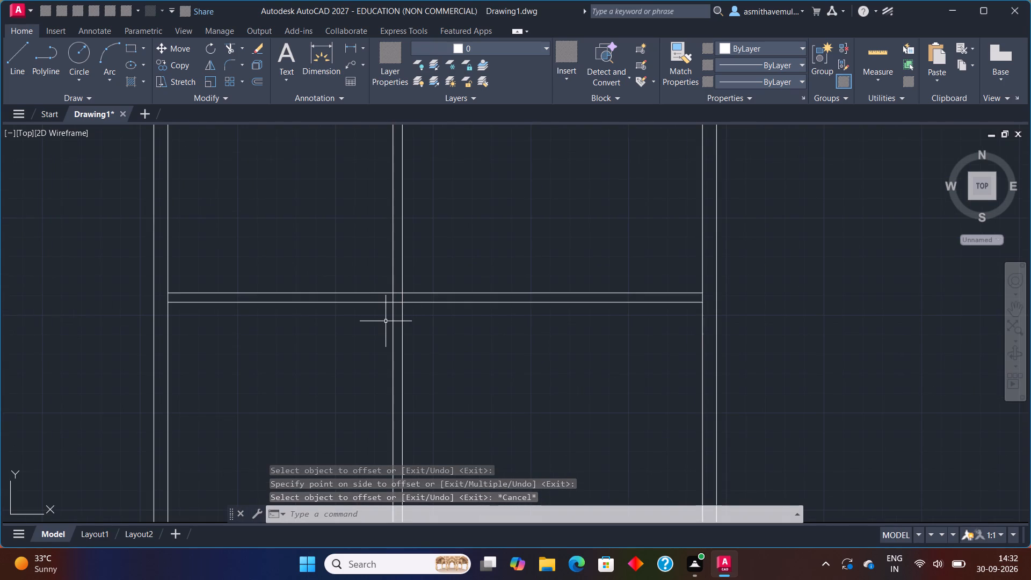
type("DLI")
key("Return")
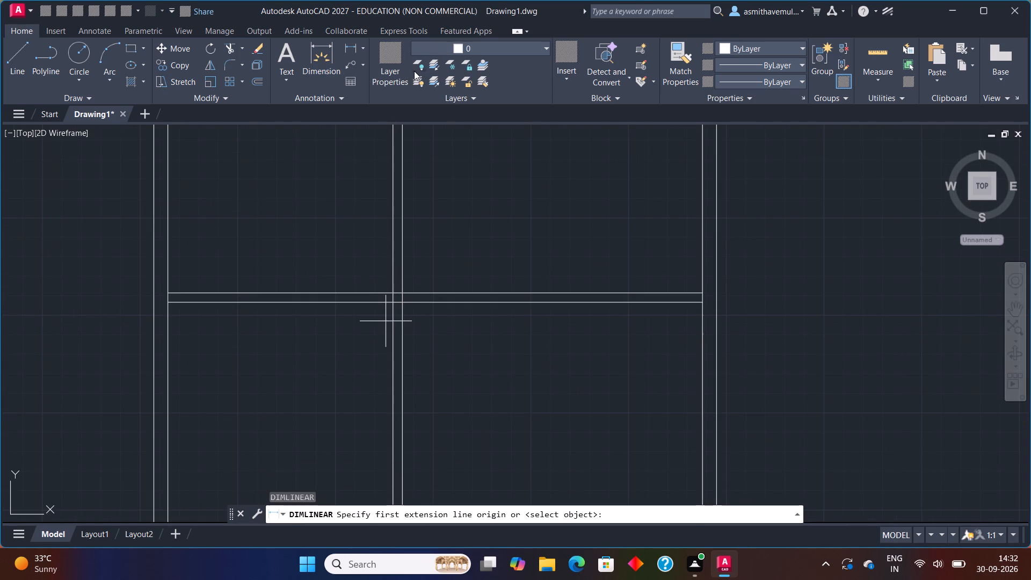
scroll(303, 270, "up", 2)
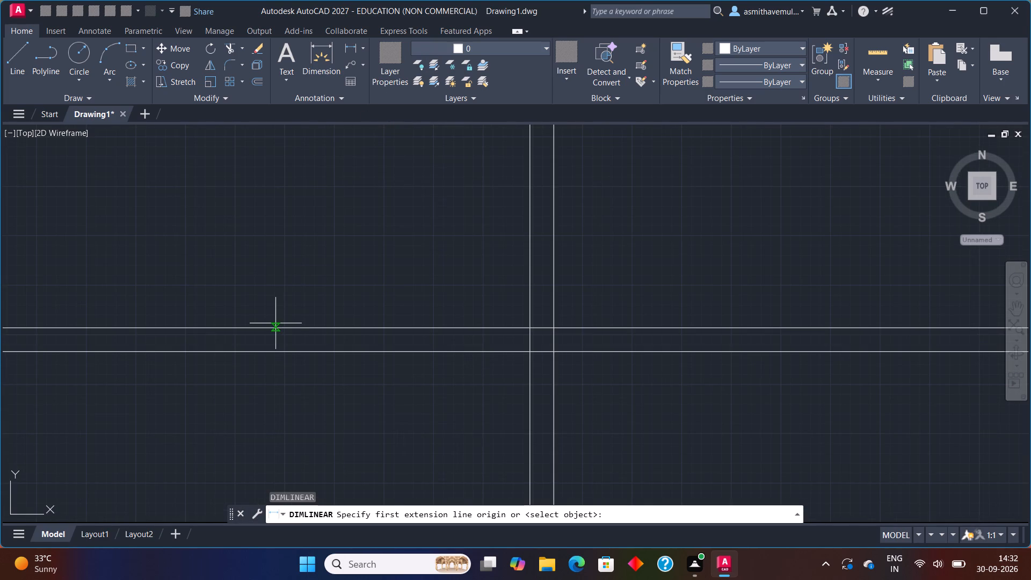
left_click(275, 328)
left_click(276, 349)
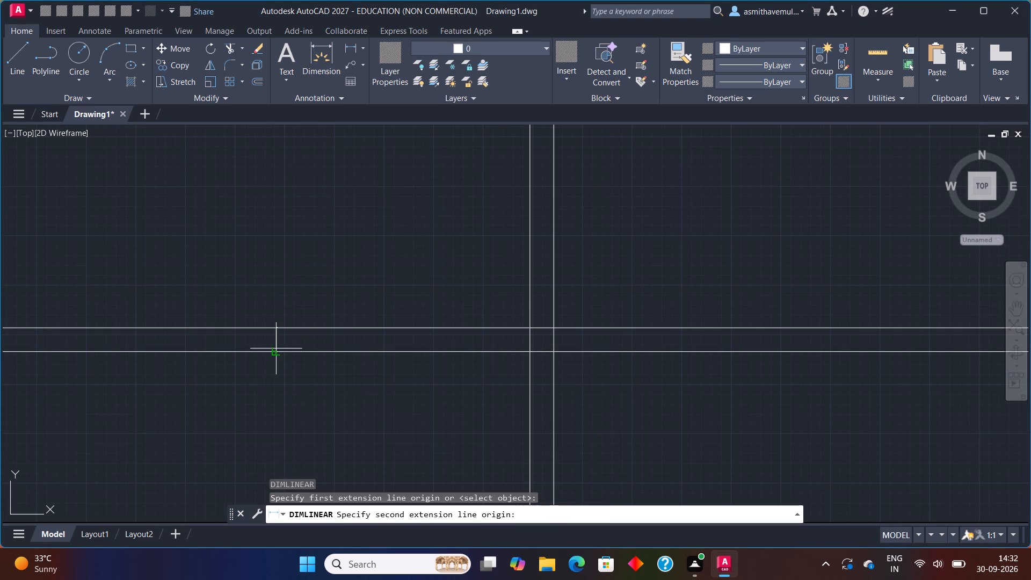
key("Escape")
Offset the right line of the vertical partition wall 4' to the right.
scroll(293, 345, "down", 3)
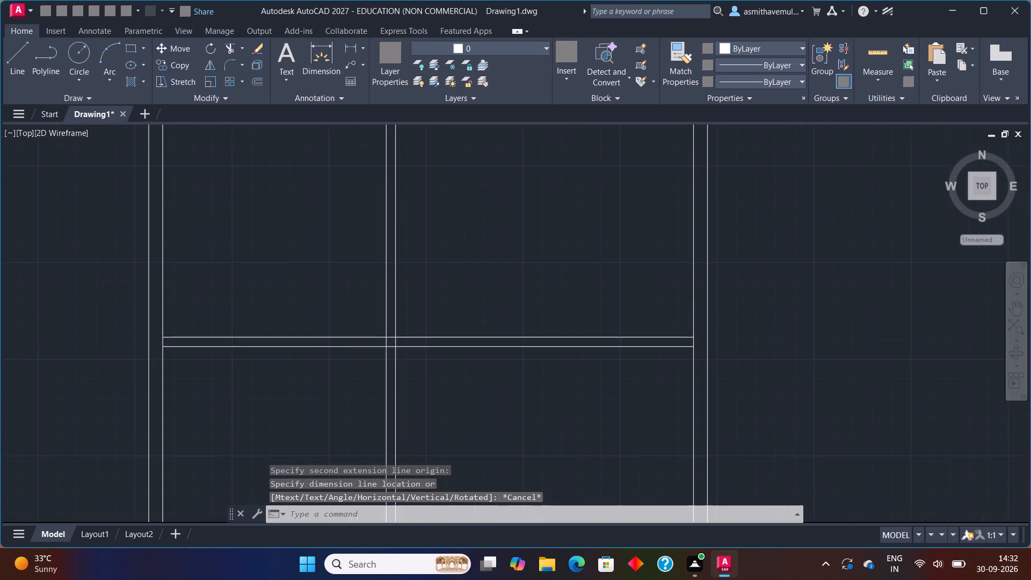
middle_click_drag(376, 329, 313, 339)
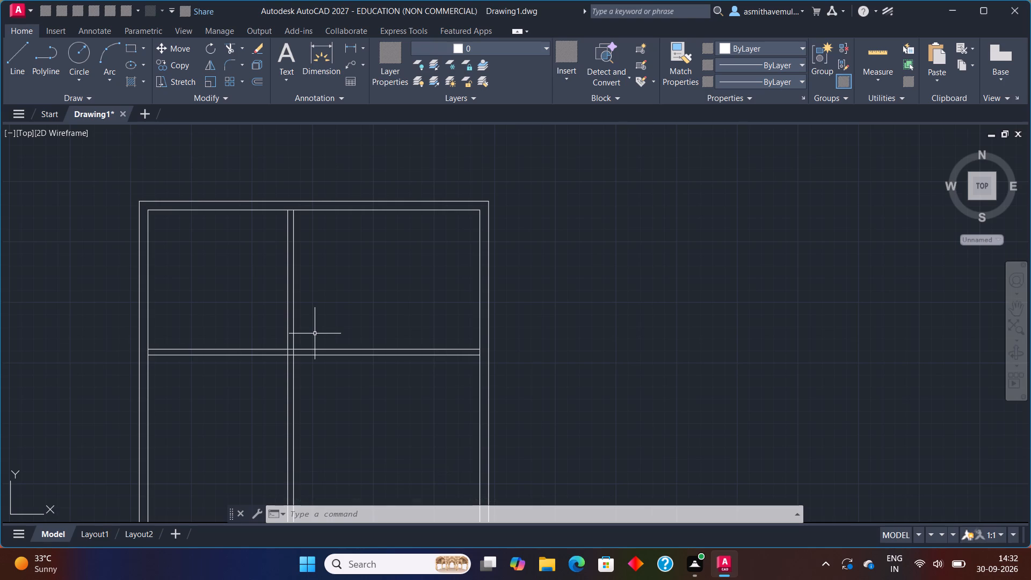
key("o")
key("Return")
type("4'")
key("Return")
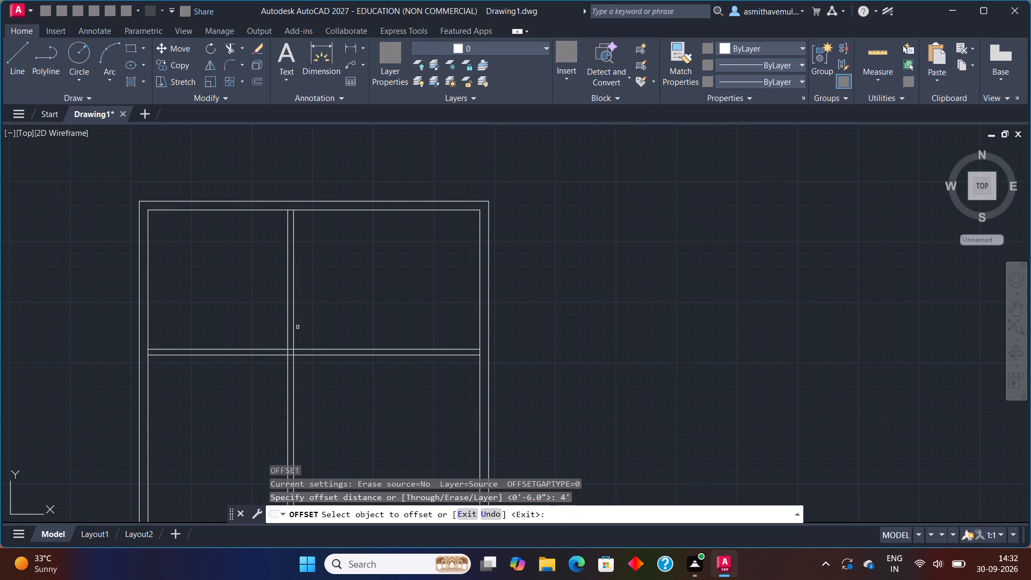
scroll(297, 328, "up", 1)
left_click(289, 327)
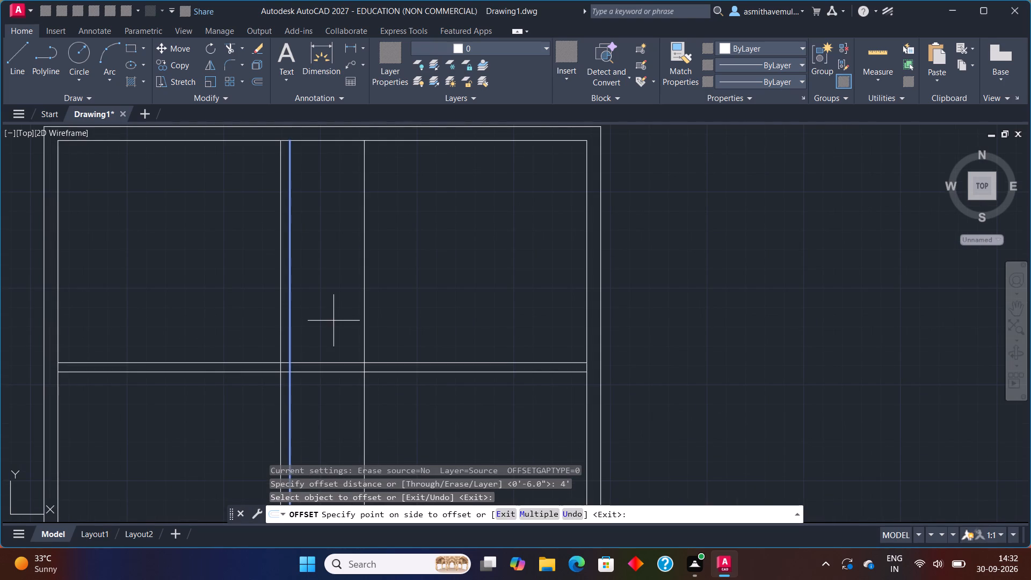
left_click(335, 321)
key("Escape")
Offset the new vertical line 6" to the right to form the second vertical partition wall.
key("o")
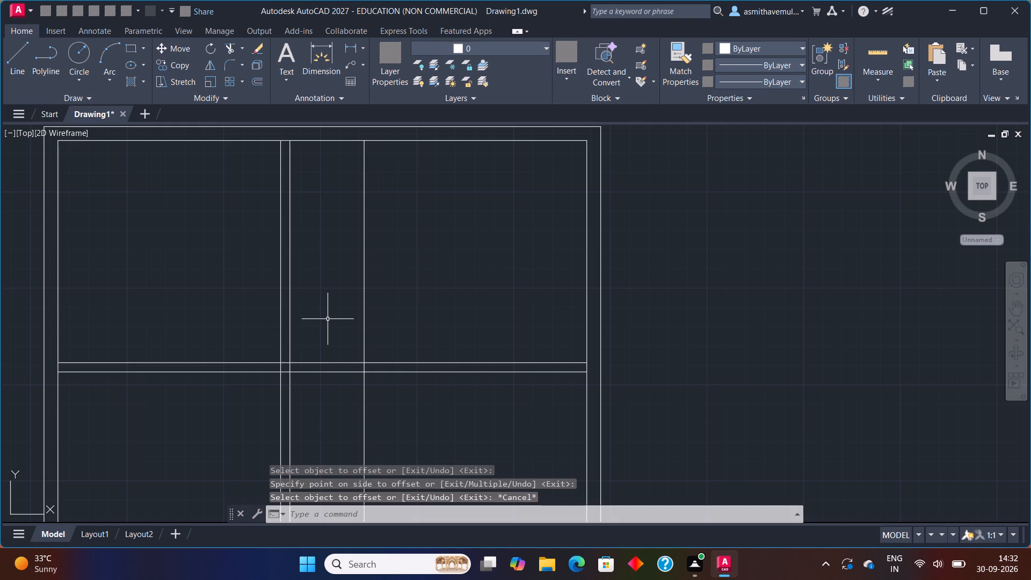
key("Return")
key("6")
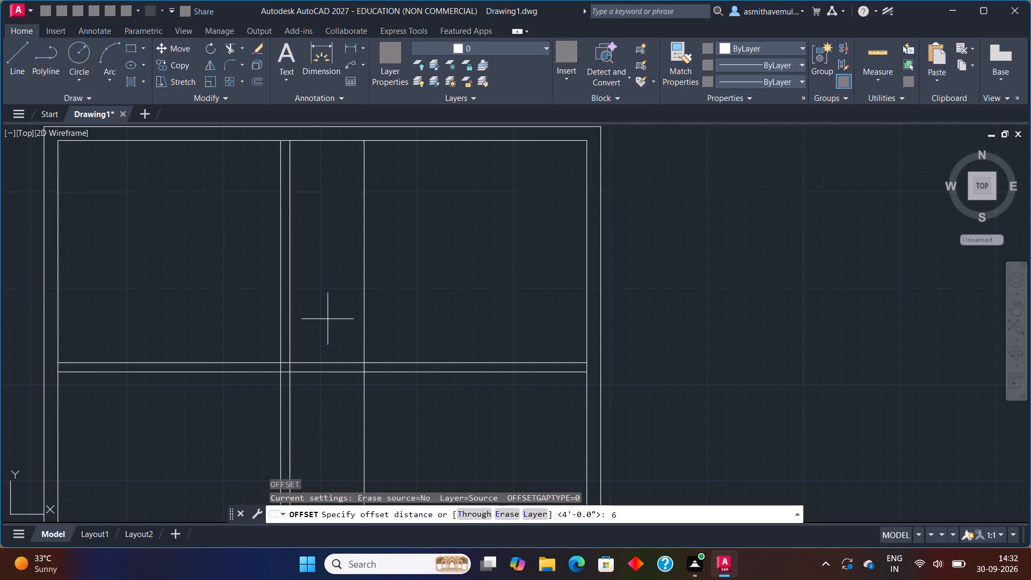
key("shift+quotedbl")
key("Return")
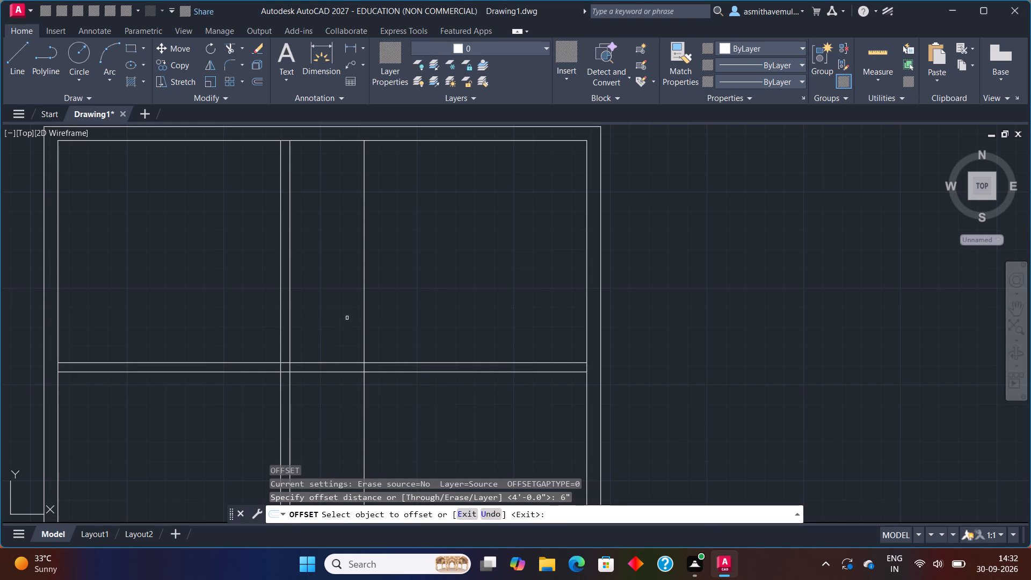
left_click(362, 317)
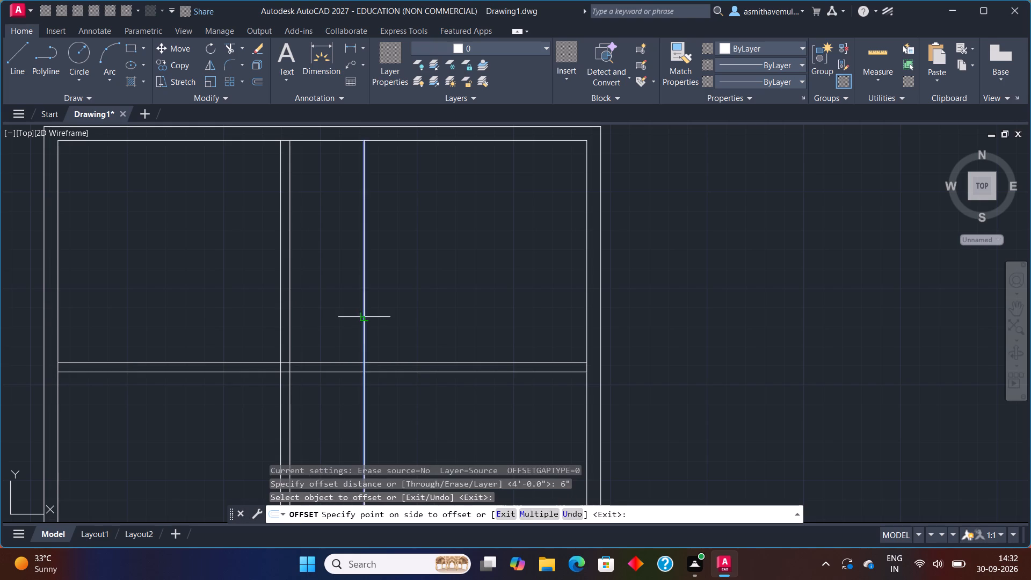
left_click(383, 317)
key("Escape")
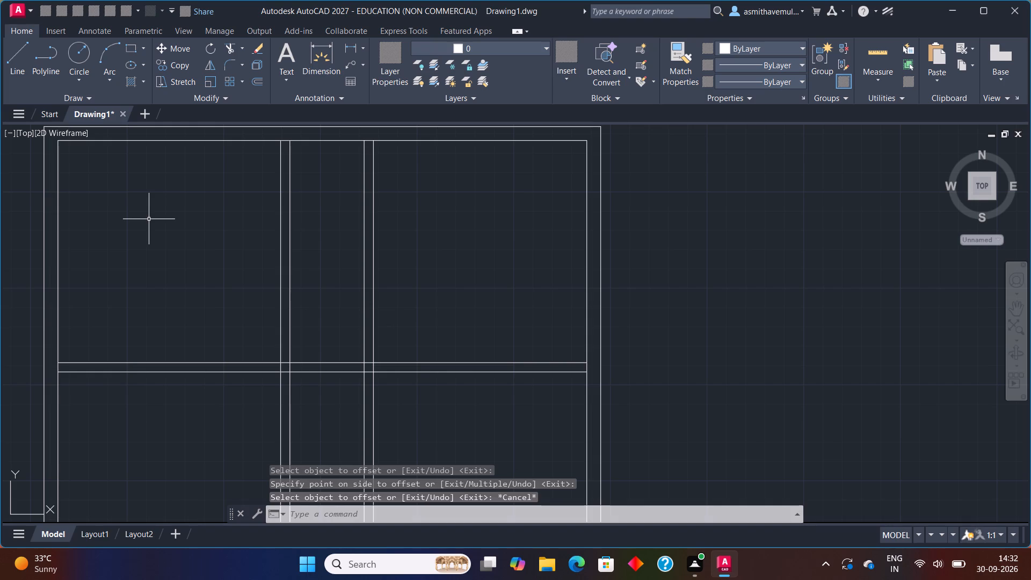
Offset the top inner wall line 8' downward.
key("o")
key("Return")
type("8'")
key("shift+Return")
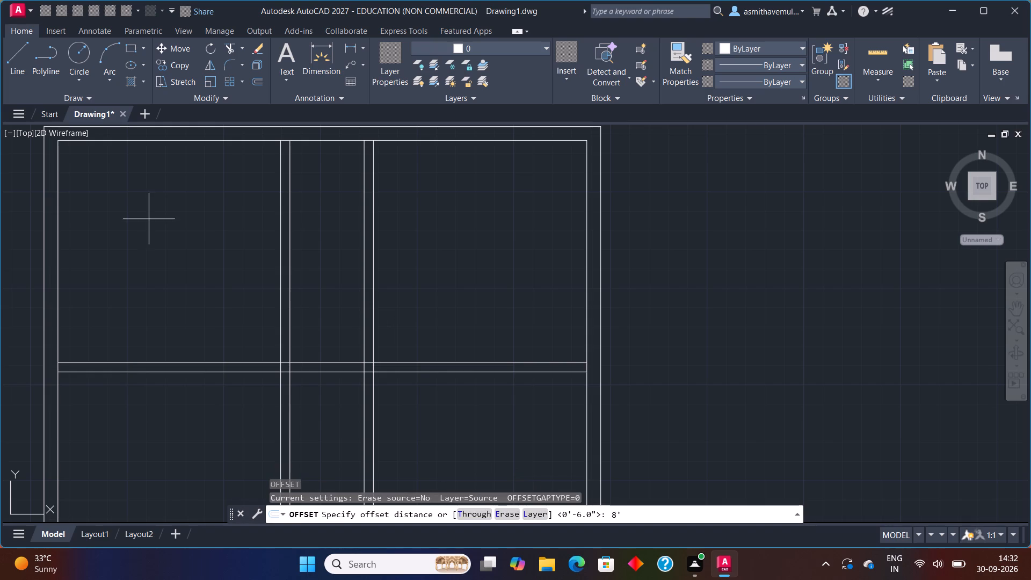
left_click(309, 141)
left_click(333, 220)
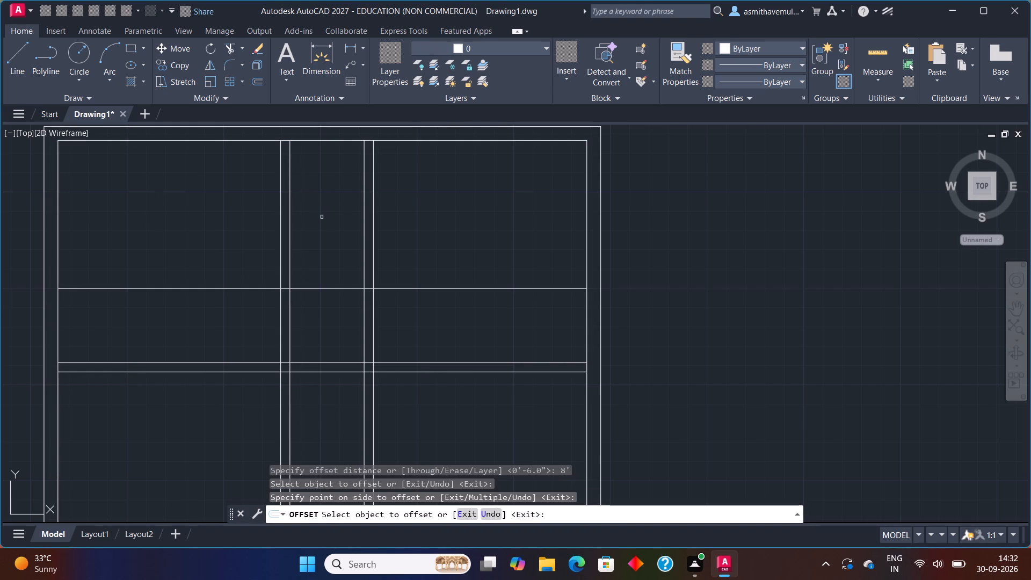
key("Escape")
Offset the new upper horizontal line 6" downward to form a second horizontal partition wall.
key("o")
key("Return")
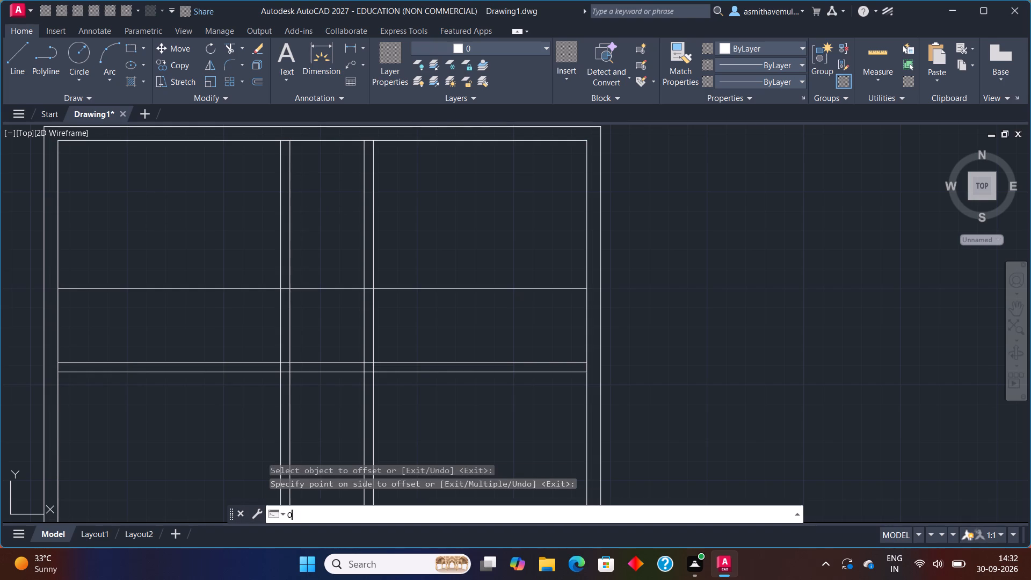
key("6")
key("shift+quotedbl")
key("Return")
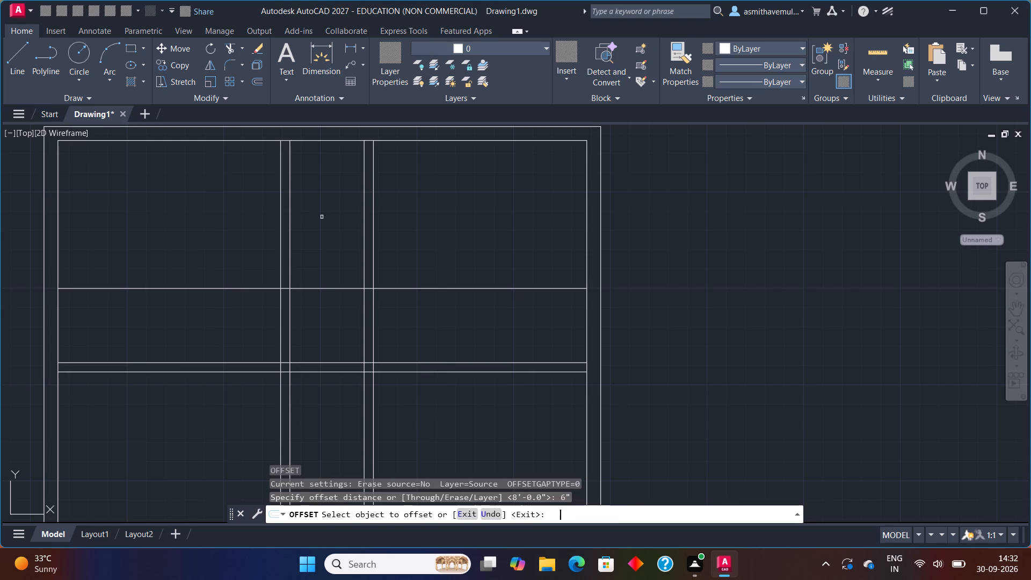
left_click(339, 287)
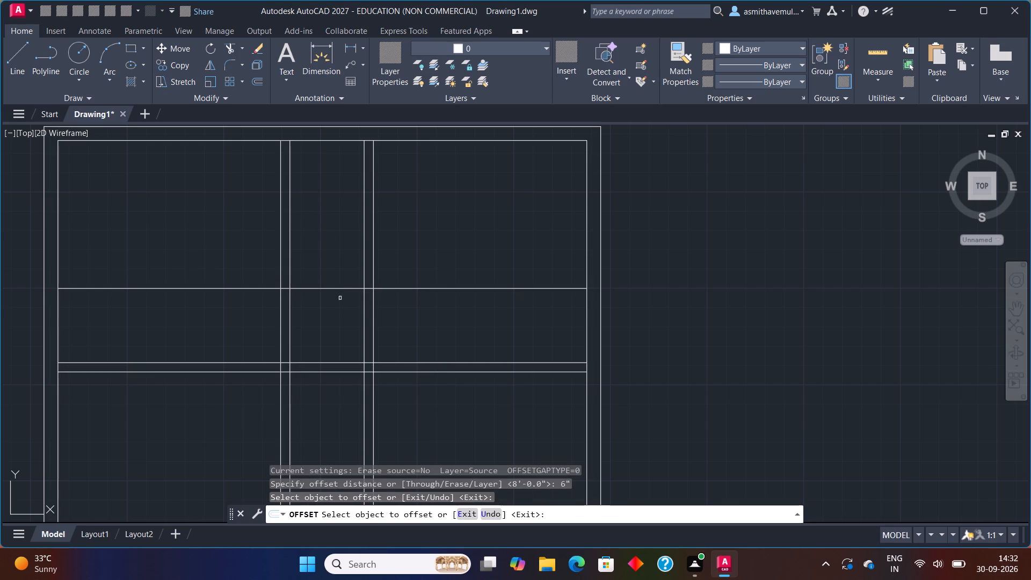
left_click(340, 290)
left_click(340, 303)
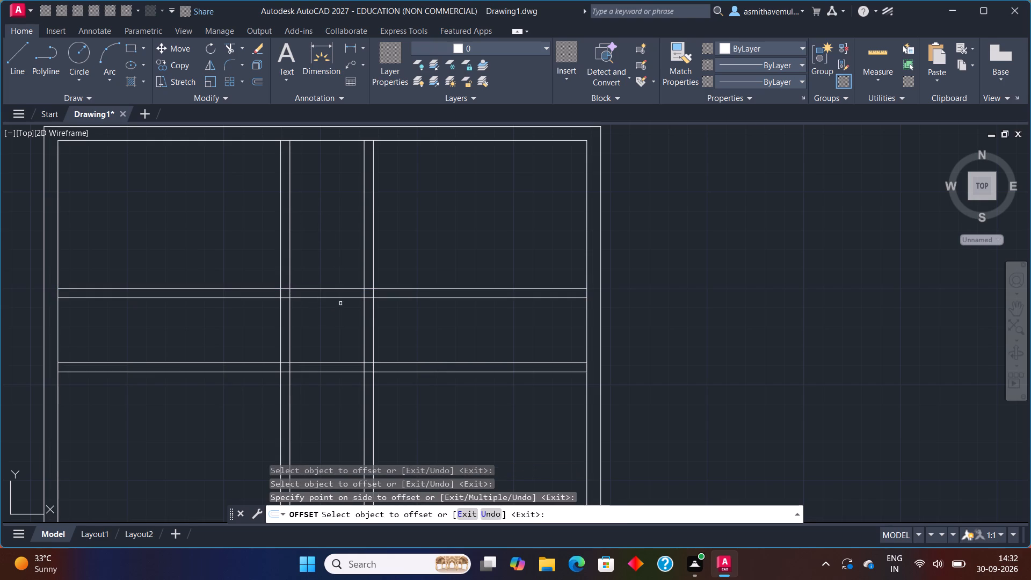
key("Escape")
Trim the upper horizontal partition out of both side rooms and the lower horizontal partition out of the central passage.
type("TRIM")
key("Return")
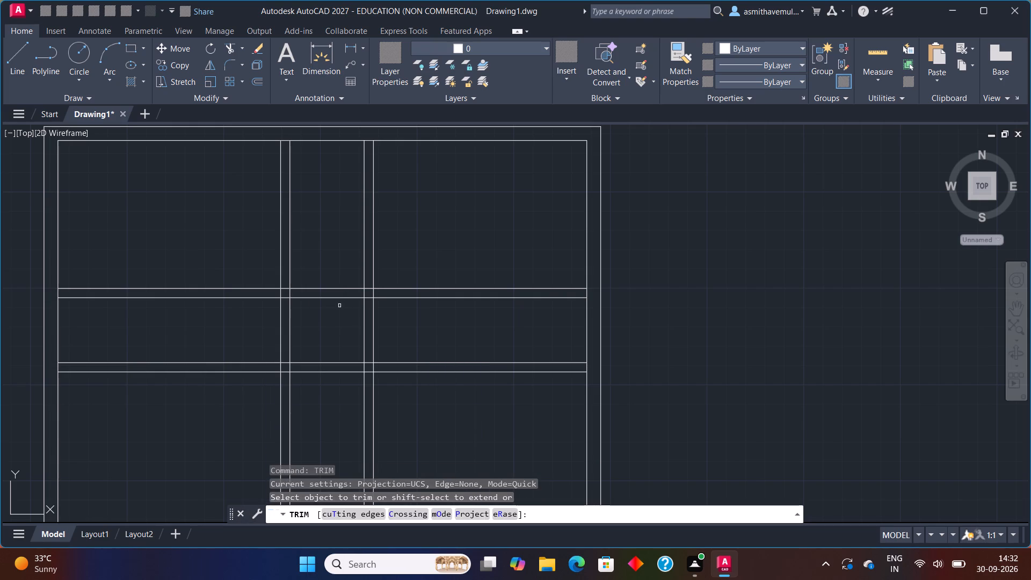
left_click_drag(252, 322, 215, 274)
scroll(325, 289, "up", 1)
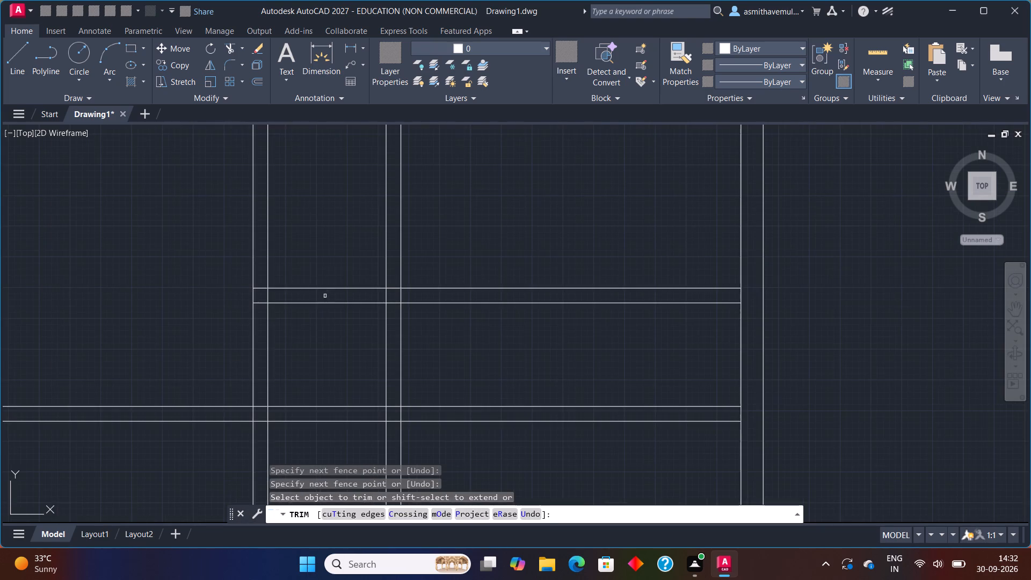
scroll(325, 323, "down", 1)
left_click_drag(328, 402, 316, 368)
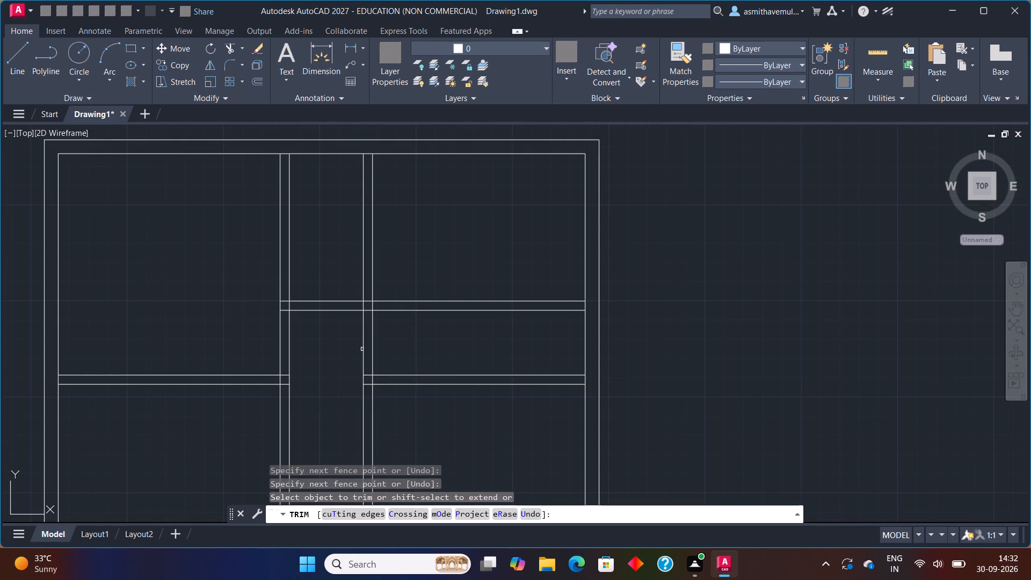
left_click_drag(413, 317, 409, 259)
scroll(324, 328, "up", 1)
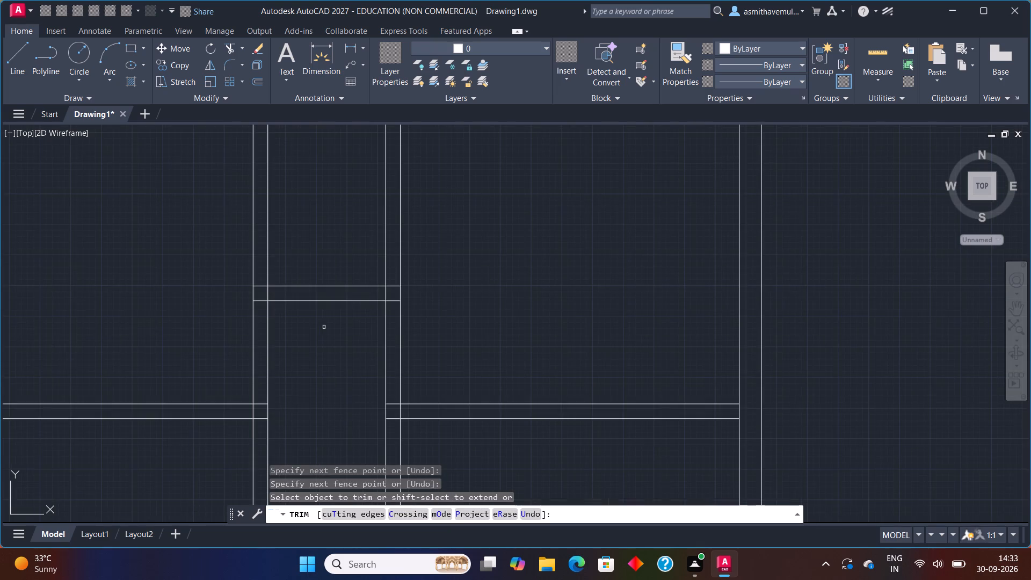
scroll(308, 347, "down", 1)
scroll(202, 401, "up", 1)
scroll(33, 395, "down", 1)
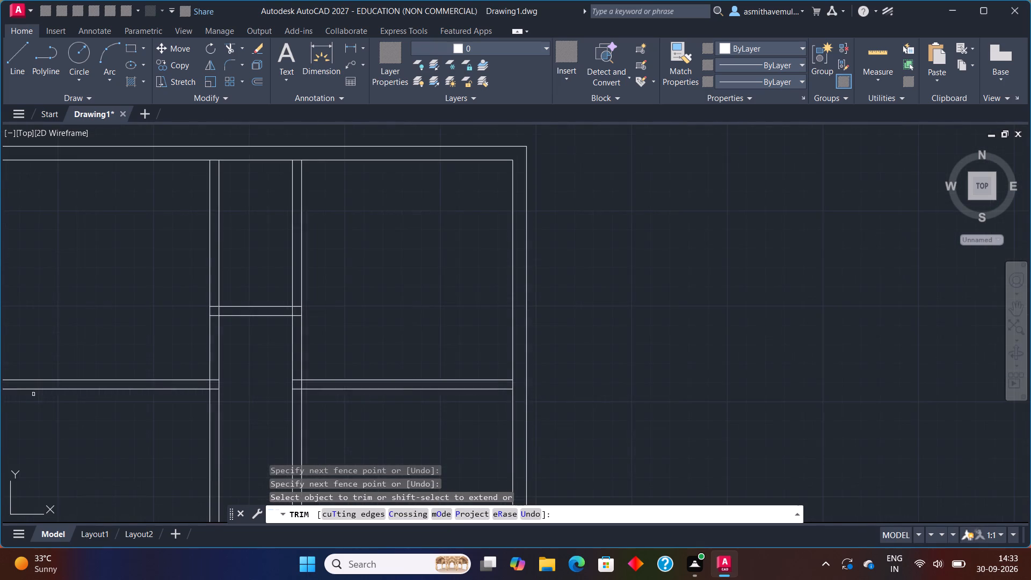
Trim the left inner wall line between the two lines of the lower horizontal partition to open the junction.
middle_click_drag(33, 393, 119, 376)
scroll(101, 374, "up", 1)
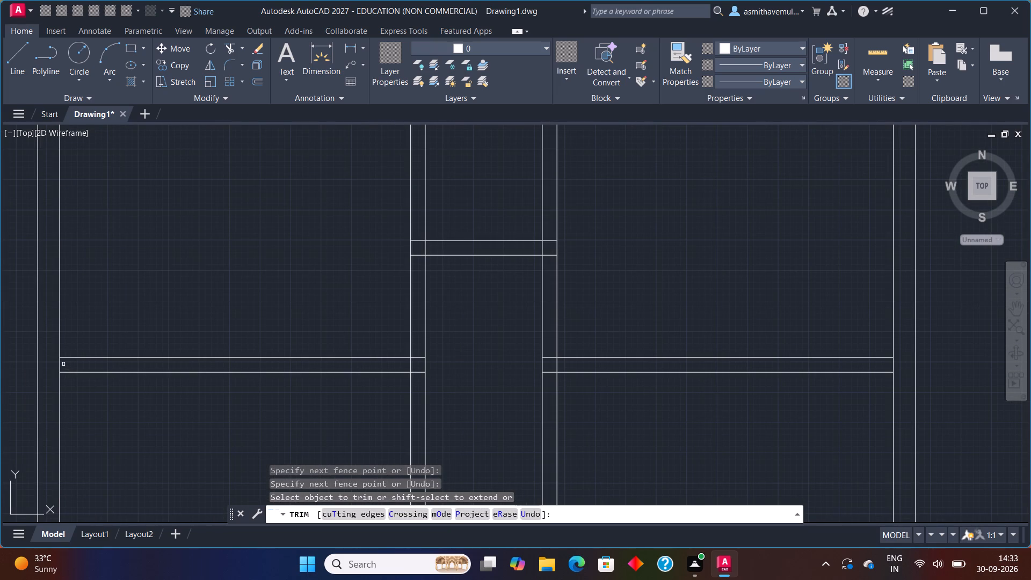
left_click_drag(63, 364, 54, 364)
Trim away all four vertical partition lines below the lower horizontal partition.
scroll(460, 402, "down", 1)
middle_click_drag(460, 401, 452, 383)
scroll(439, 367, "down", 1)
middle_click_drag(476, 405, 474, 399)
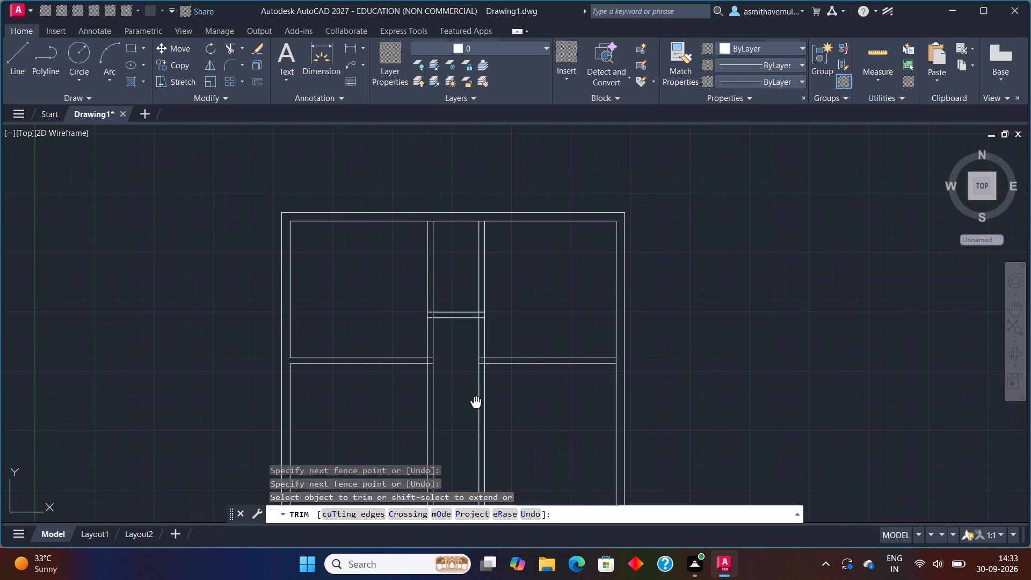
middle_click_drag(474, 399, 449, 353)
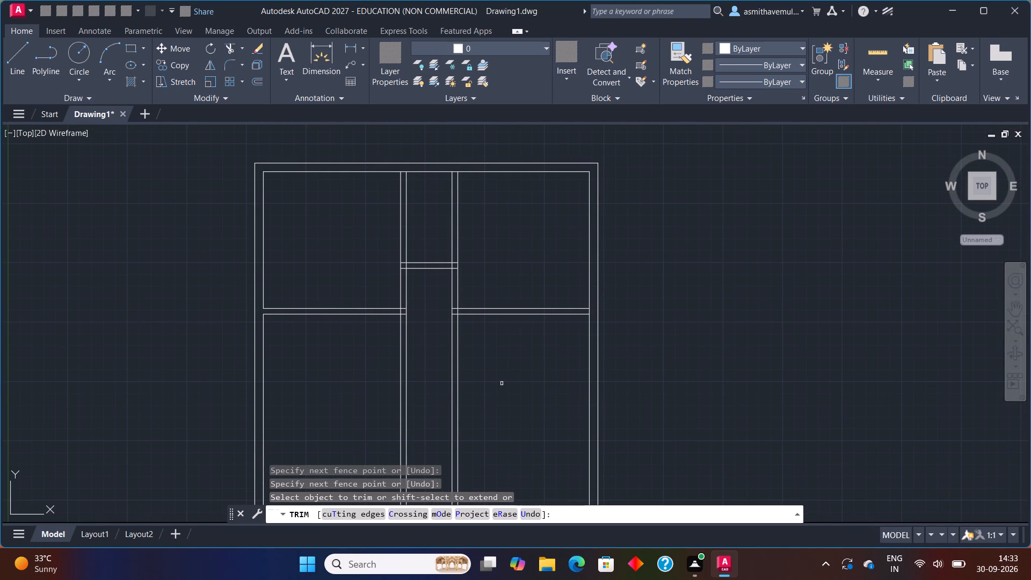
left_click_drag(502, 384, 351, 406)
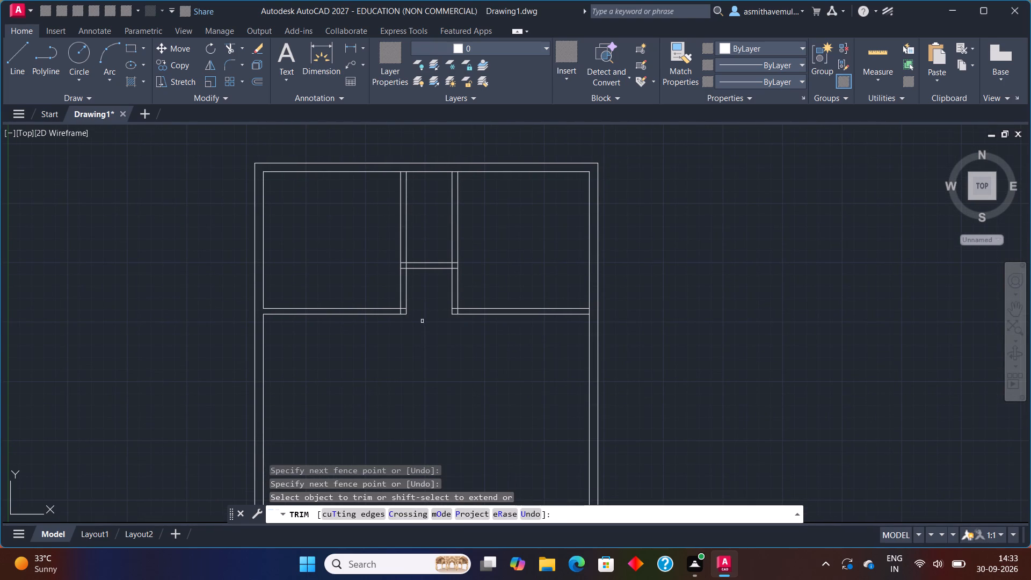
Trim the overlapping line ends at the two lower partition corners beside the passage to form clean corners.
scroll(420, 319, "up", 3)
scroll(381, 289, "up", 1)
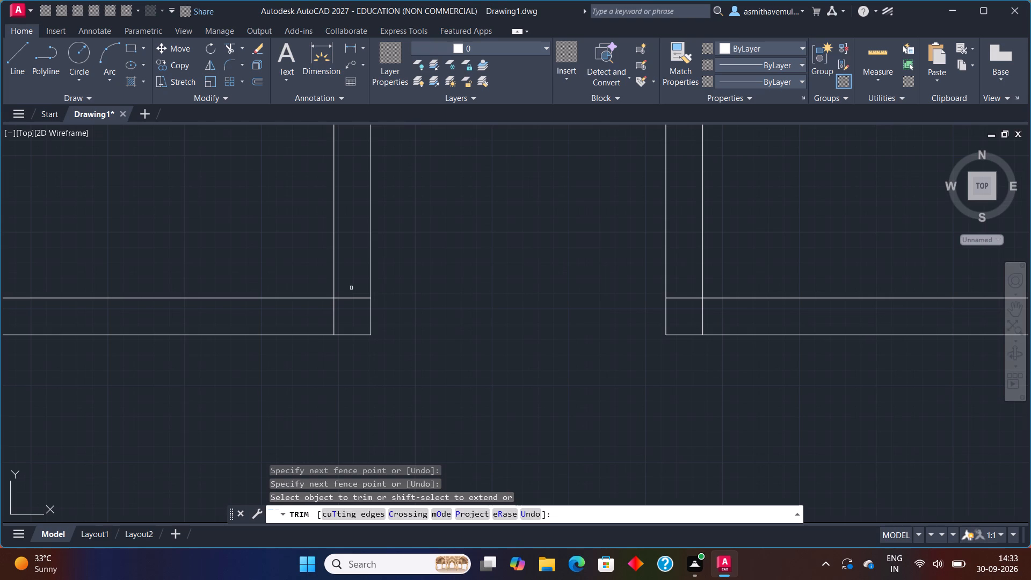
left_click_drag(352, 288, 304, 328)
left_click_drag(679, 289, 727, 322)
Trim the right inner wall line between the two lines of the lower horizontal partition to open the junction.
scroll(568, 292, "down", 2)
middle_click_drag(563, 286, 546, 436)
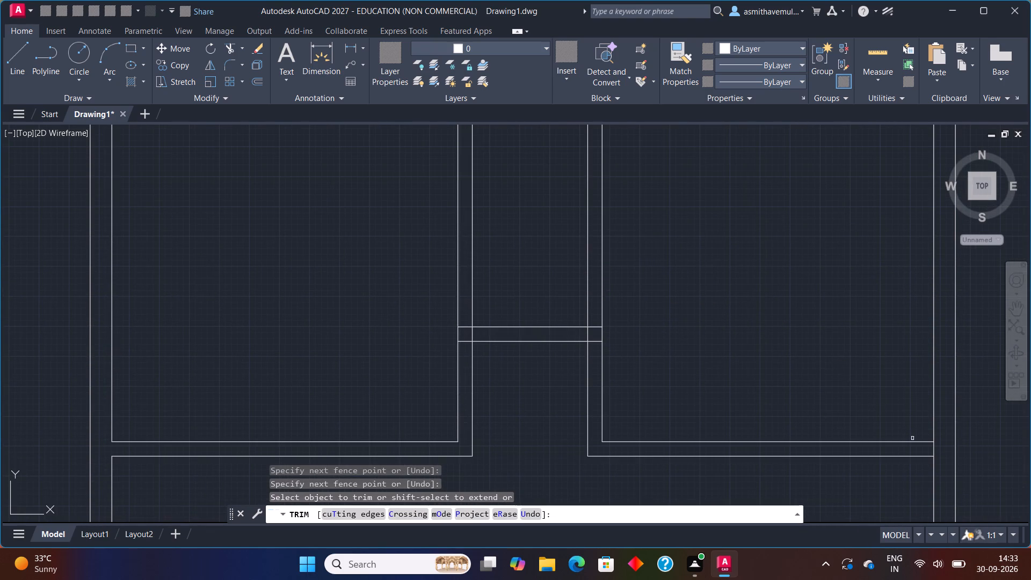
scroll(914, 440, "up", 1)
left_click(953, 451)
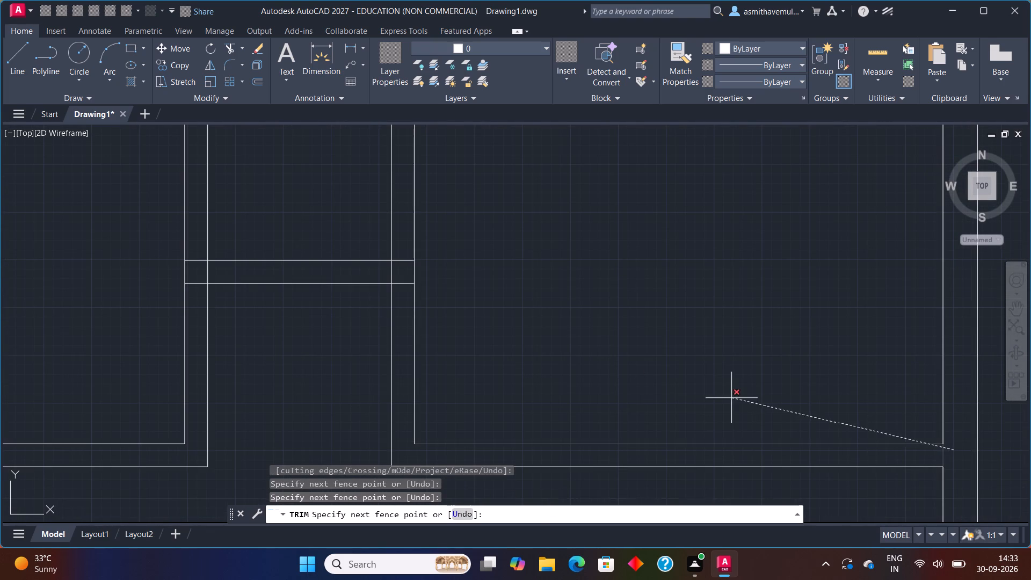
left_click(798, 452)
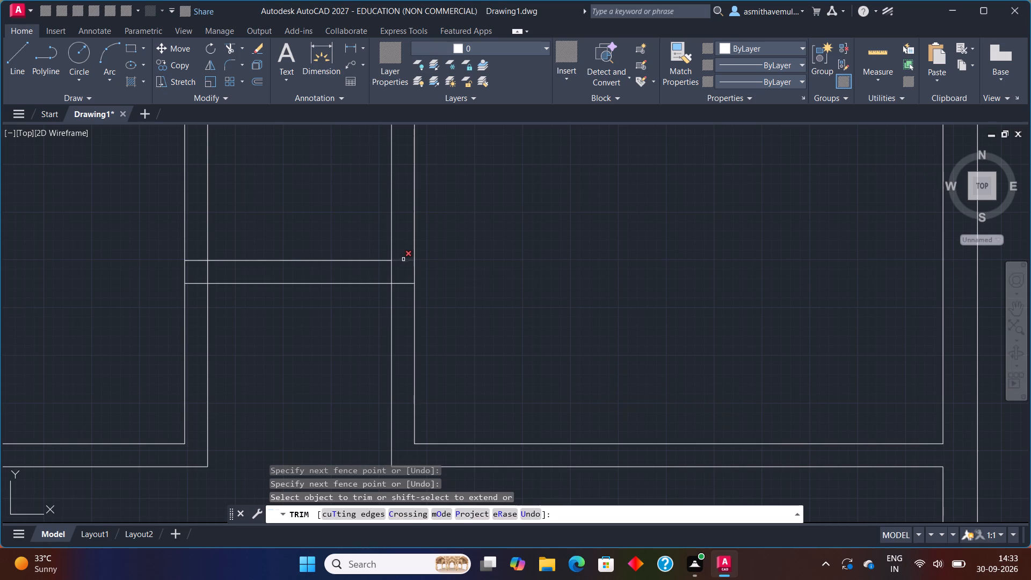
Trim the crossing lines where the short upper horizontal partition meets both vertical partitions, leaving open T-junctions.
left_click_drag(403, 255, 407, 301)
left_click_drag(402, 276, 387, 276)
left_click_drag(197, 255, 200, 302)
left_click_drag(197, 276, 206, 275)
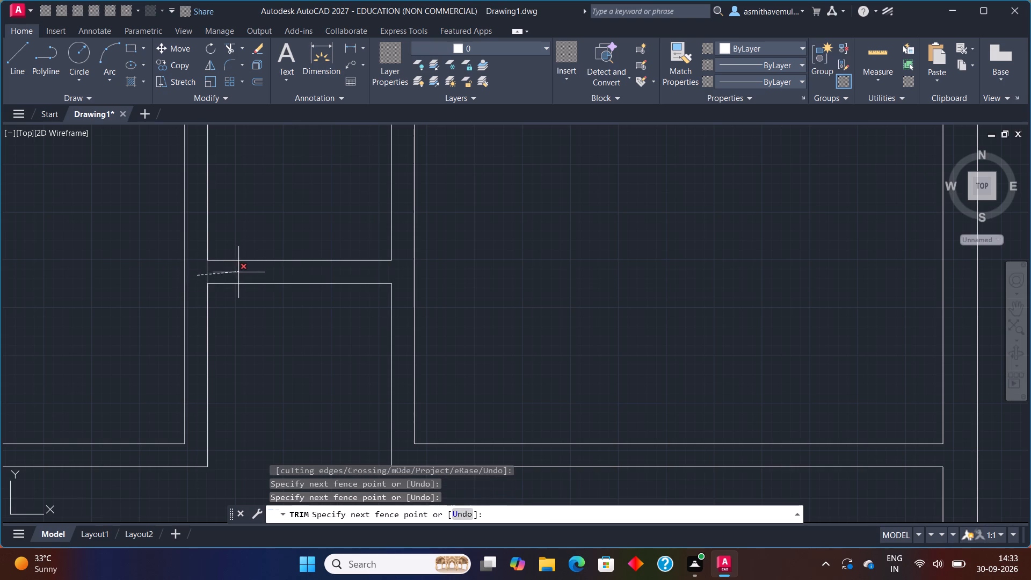
left_click(247, 272)
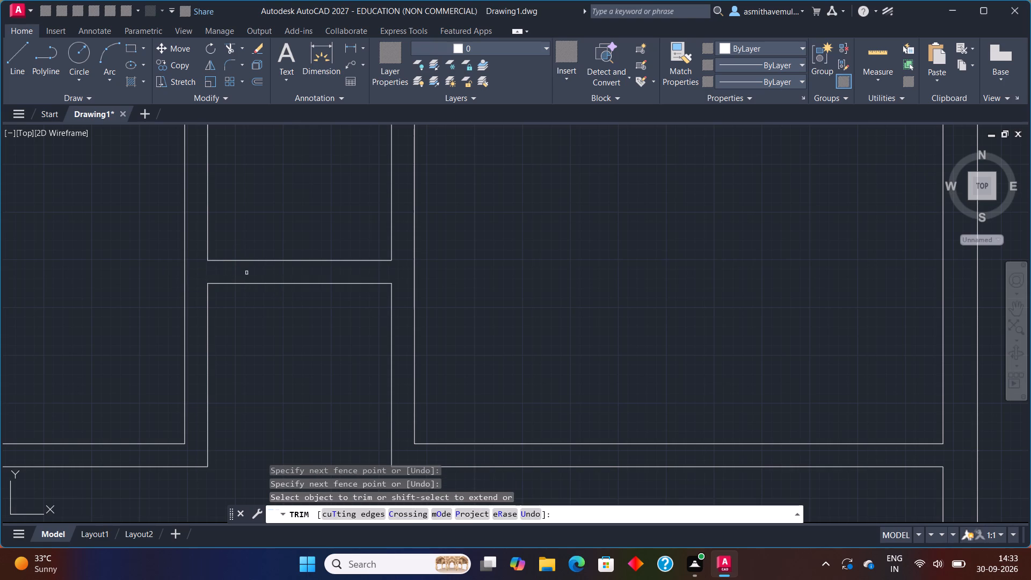
scroll(254, 282, "down", 3)
middle_click_drag(286, 347, 306, 308)
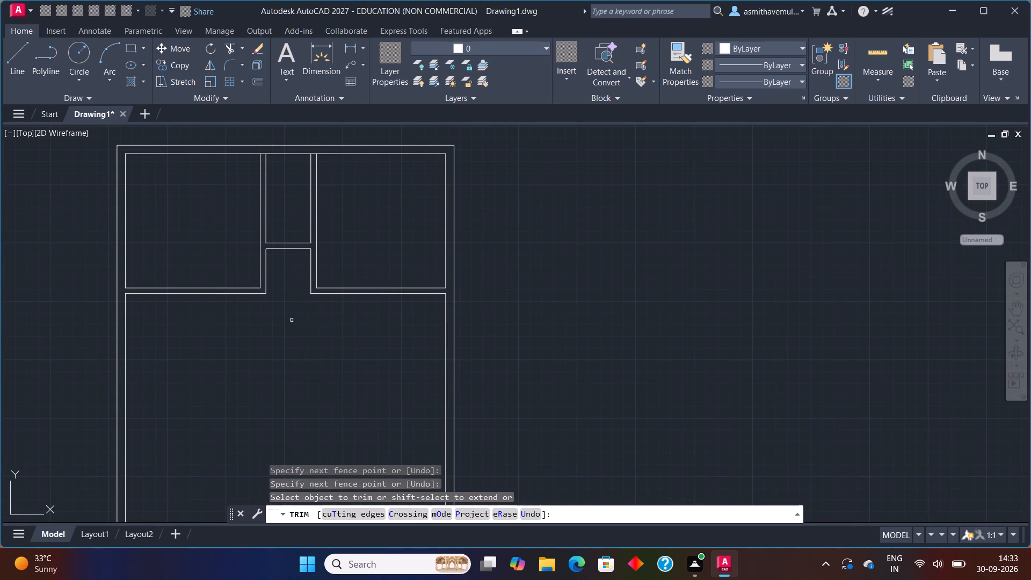
scroll(273, 337, "down", 1)
middle_click_drag(266, 348, 360, 316)
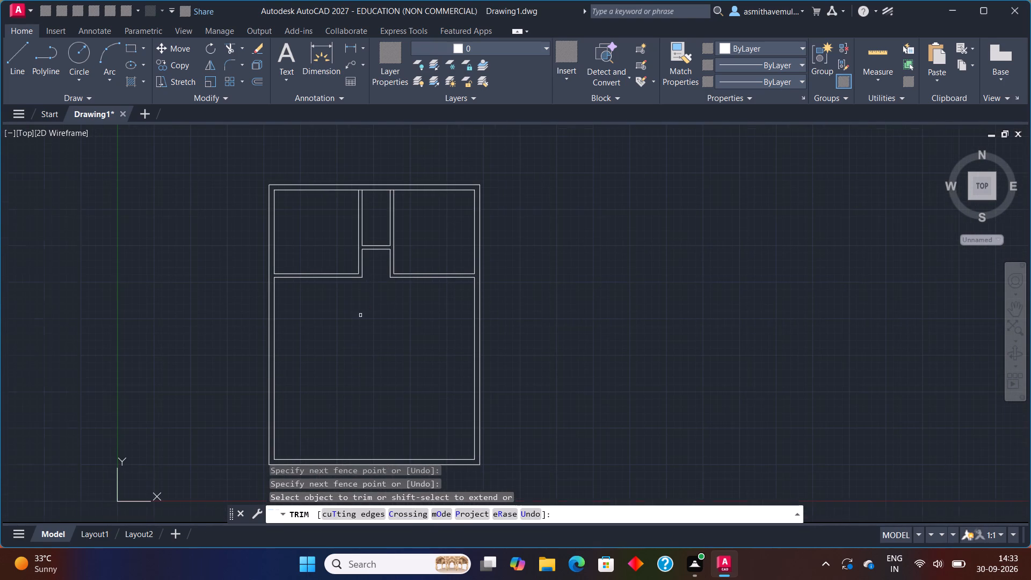
scroll(328, 347, "up", 1)
scroll(328, 345, "down", 1)
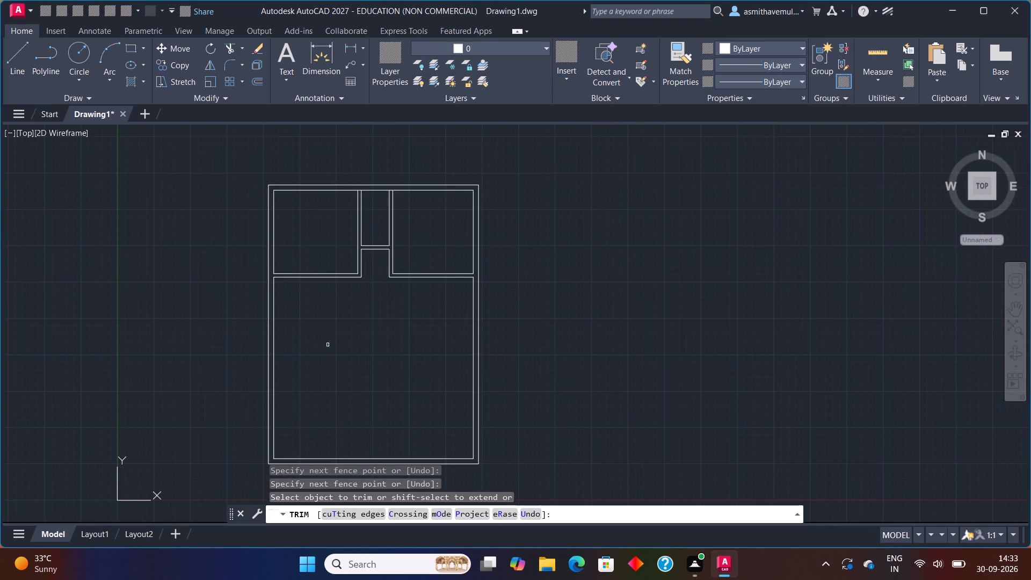
key("Escape")
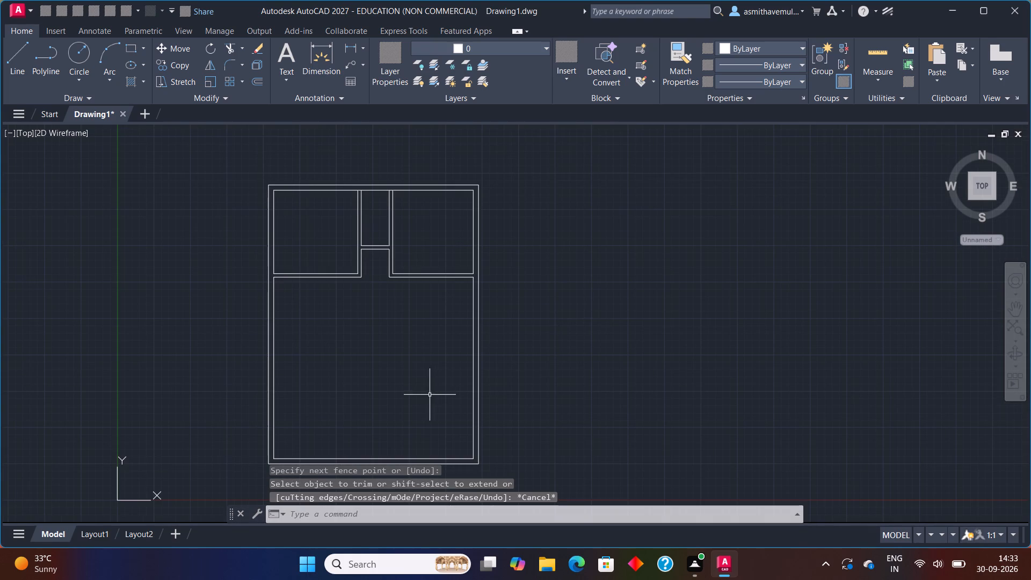
Offset the left inner wall line of the large lower room 8' to the right.
middle_click_drag(355, 326, 390, 281)
scroll(388, 286, "up", 1)
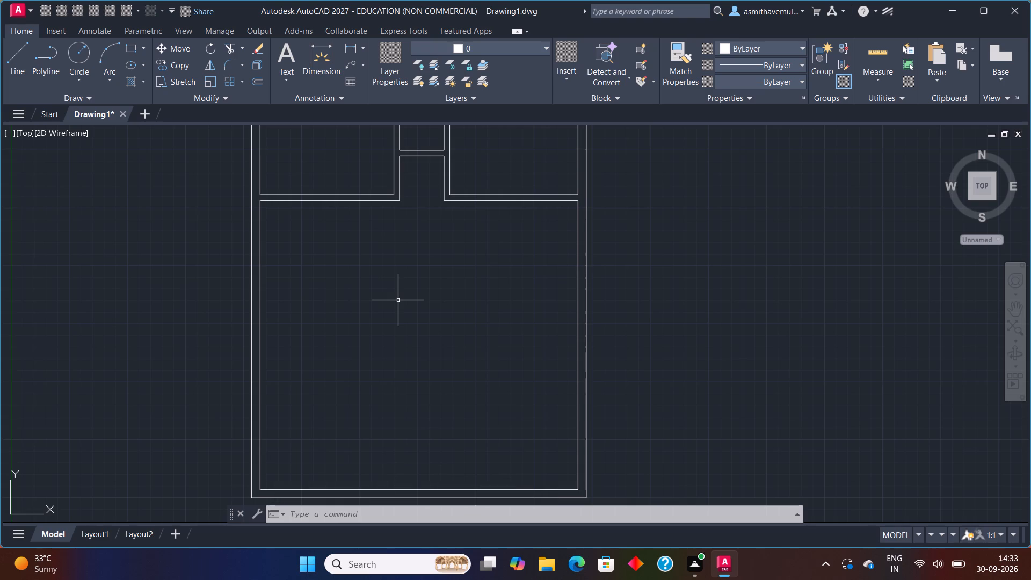
key("o")
key("Return")
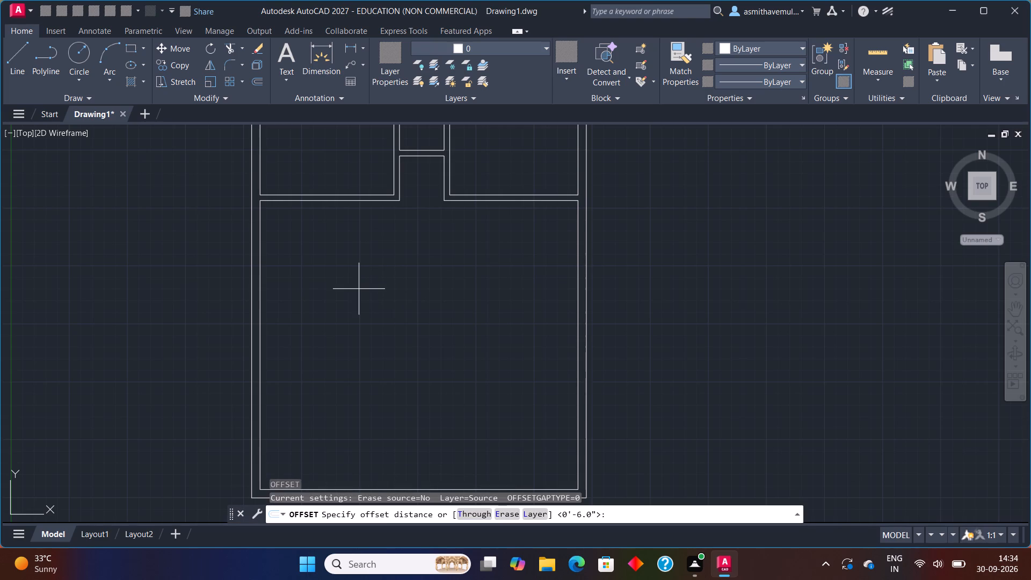
type("8'")
key("Return")
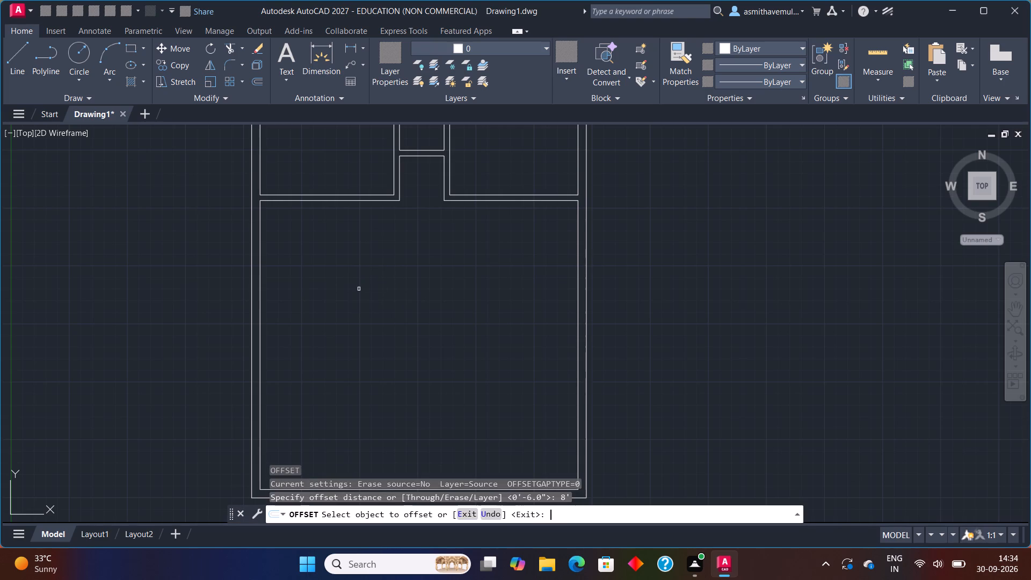
left_click(259, 274)
left_click(313, 258)
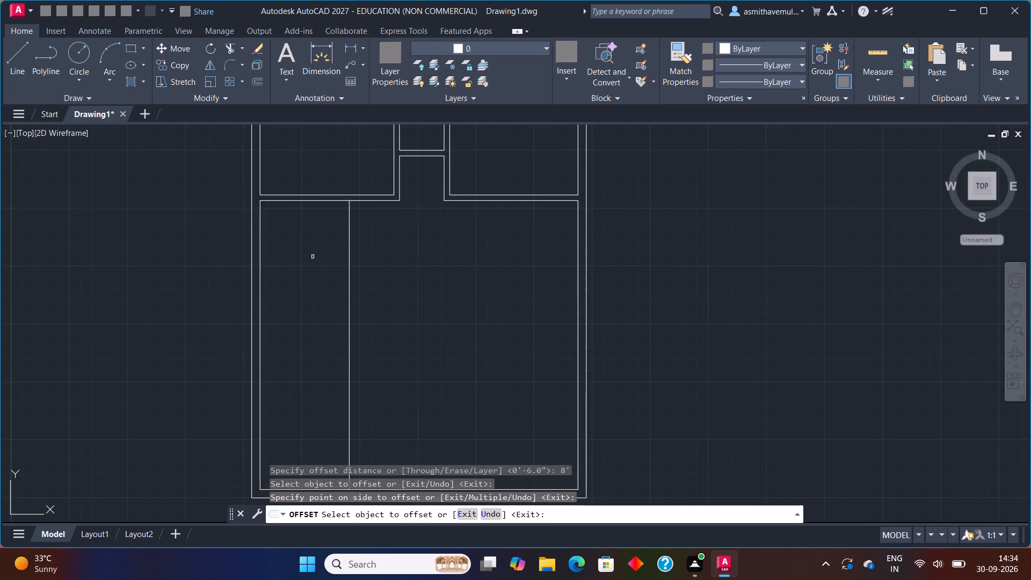
key("Escape")
Offset the new vertical line in the lower room 6" to the right to form a partition wall.
key("o")
key("Return")
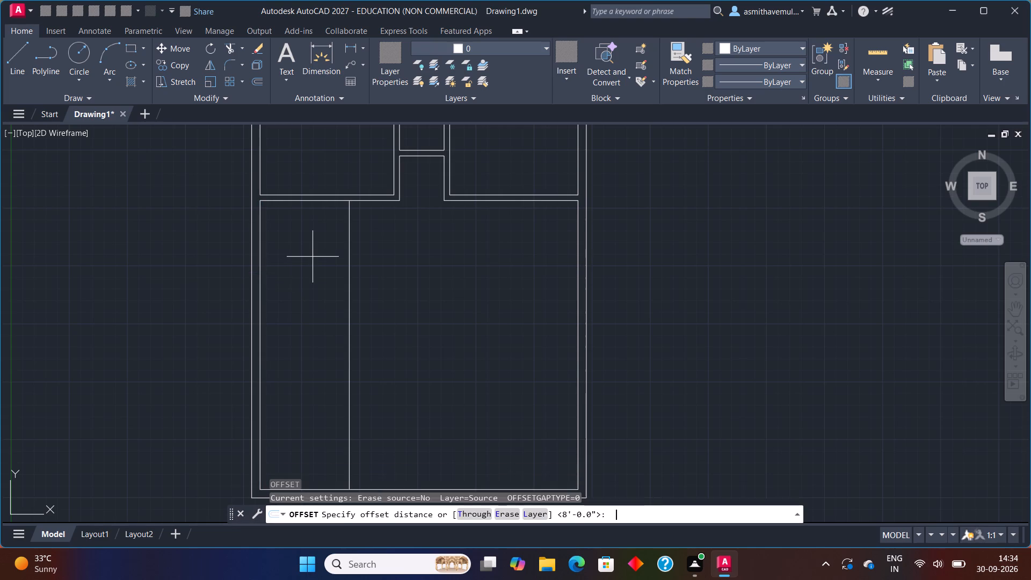
key("6")
key("shift+quotedbl")
key("Return")
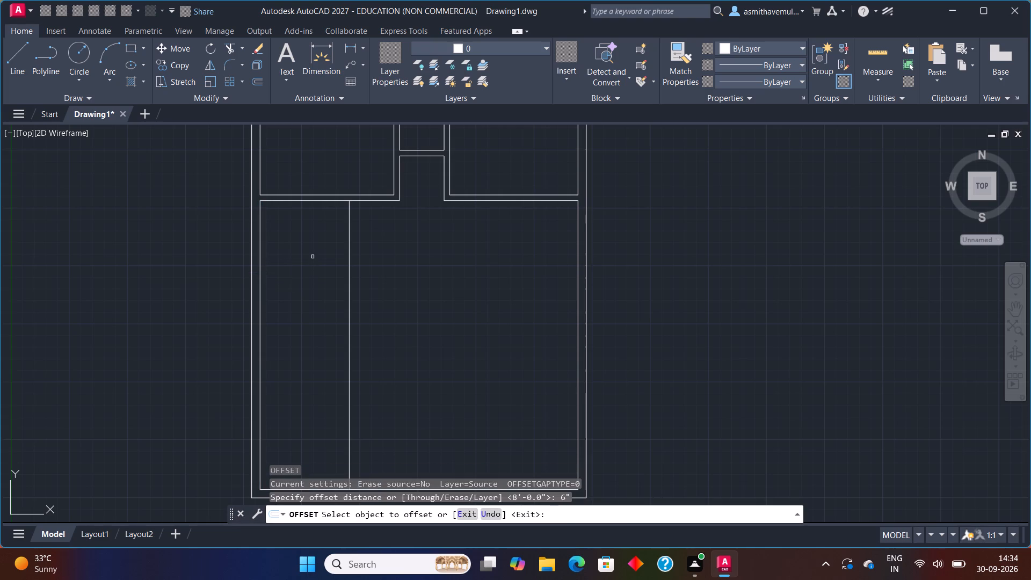
left_click(348, 268)
left_click(356, 267)
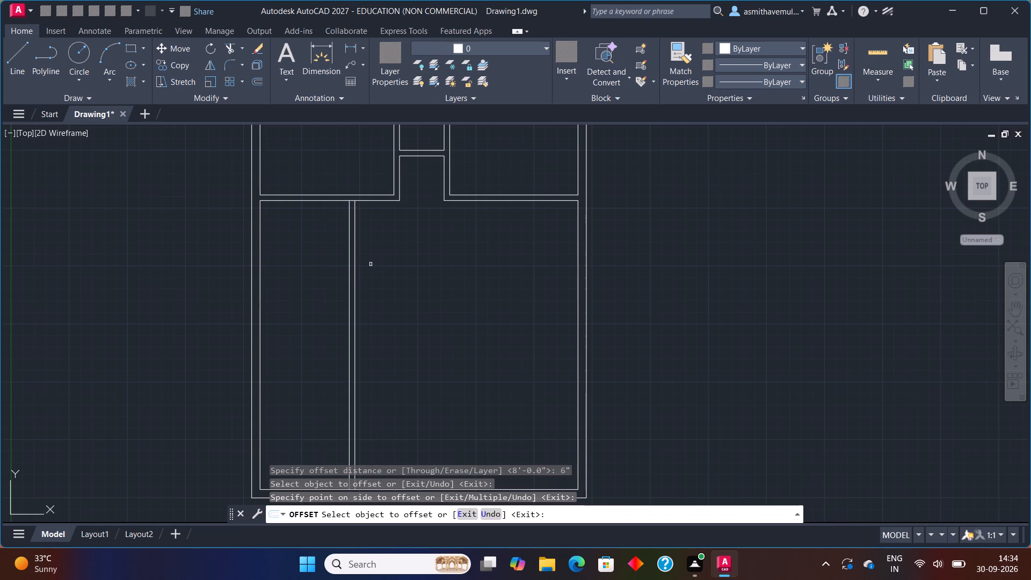
key("Escape")
Offset the top wall line of the large lower room, left of the passage, 12'6" downward.
key("o")
key("Return")
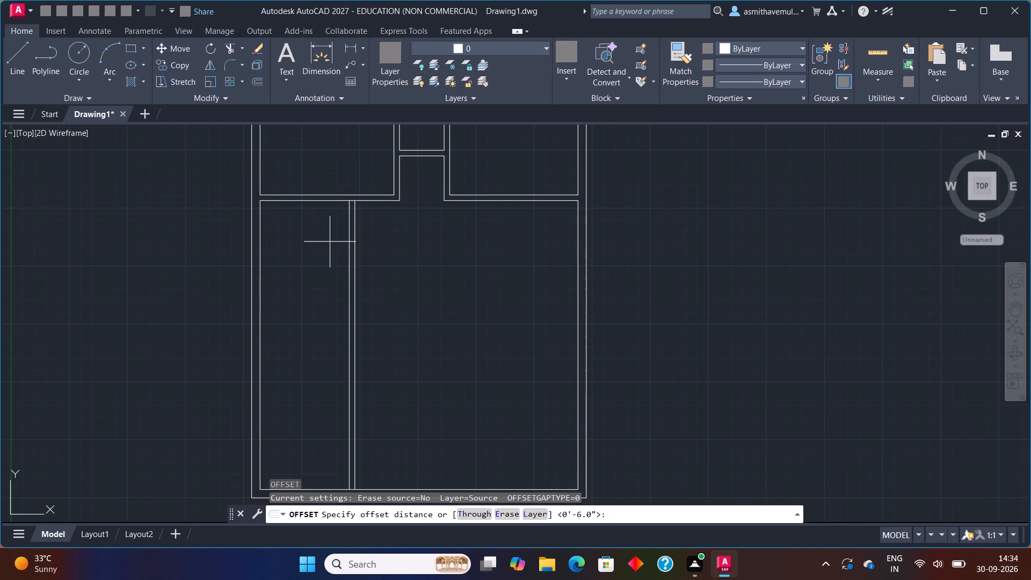
type("12")
type("'6")
key("shift+quotedbl")
key("Return")
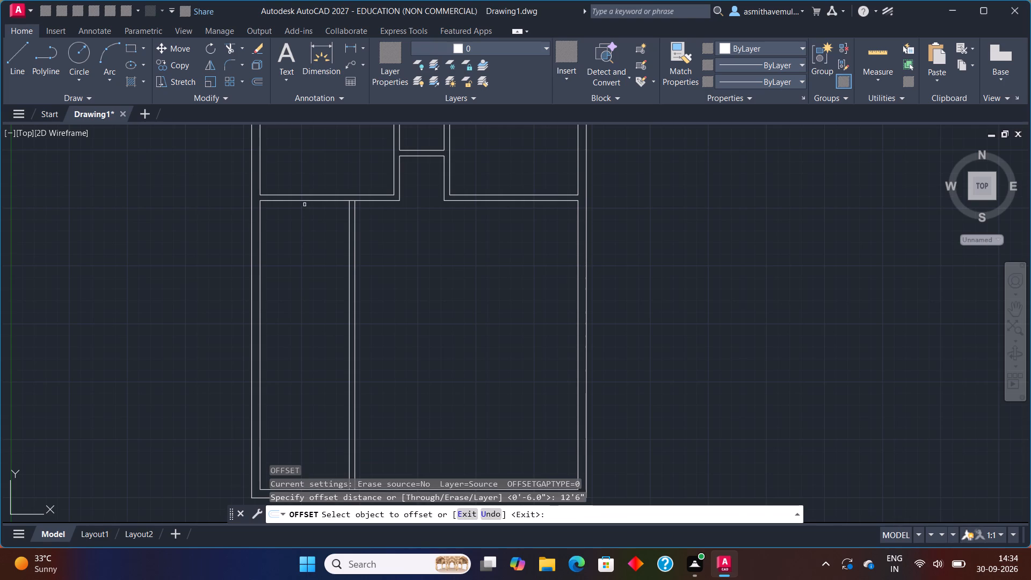
left_click(307, 201)
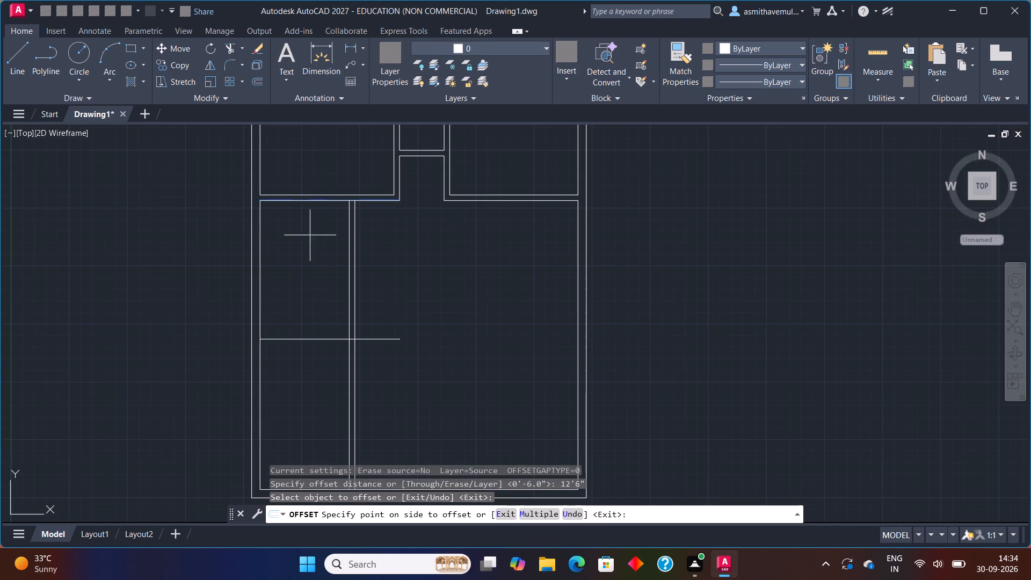
left_click(310, 236)
key("Escape")
Offset the new horizontal line in the lower room 6" downward to form a partition wall.
key("o")
key("Return")
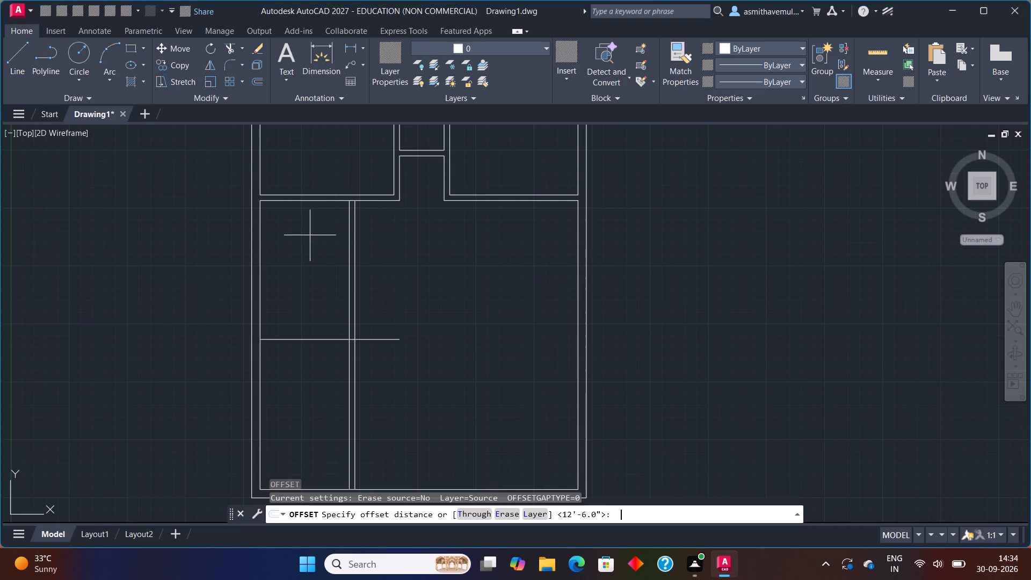
type("6\"")
key("Return")
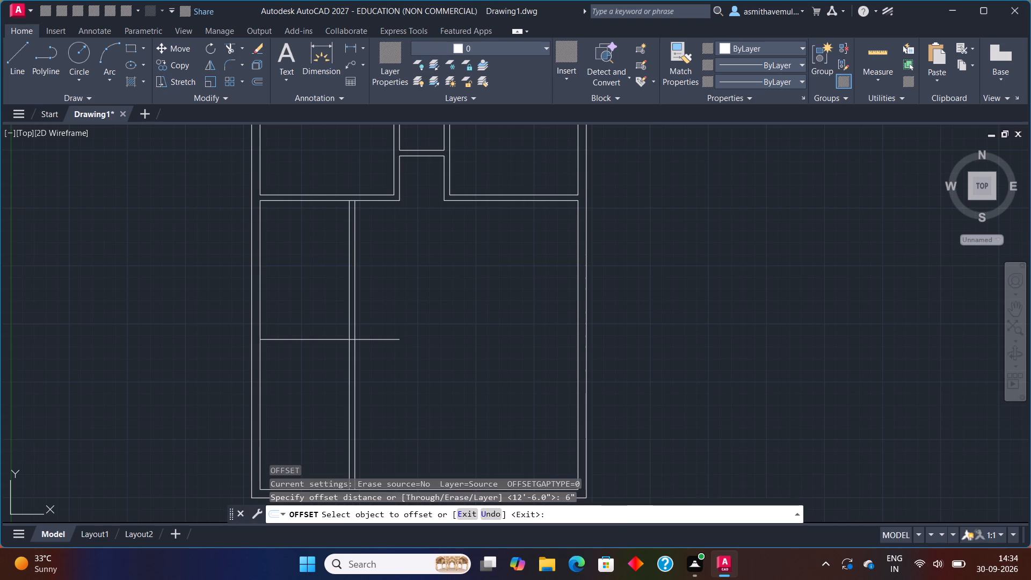
left_click(309, 339)
left_click(317, 376)
key("Escape")
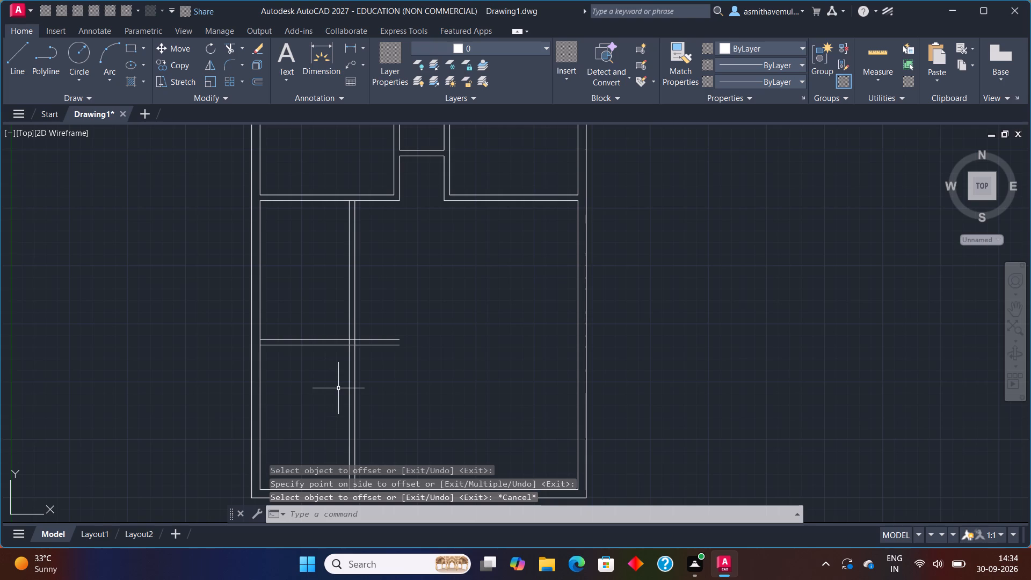
Trim the overhanging and crossing ends where the new vertical and horizontal partitions meet, leaving a clean room corner.
type("TRIM")
key("Return")
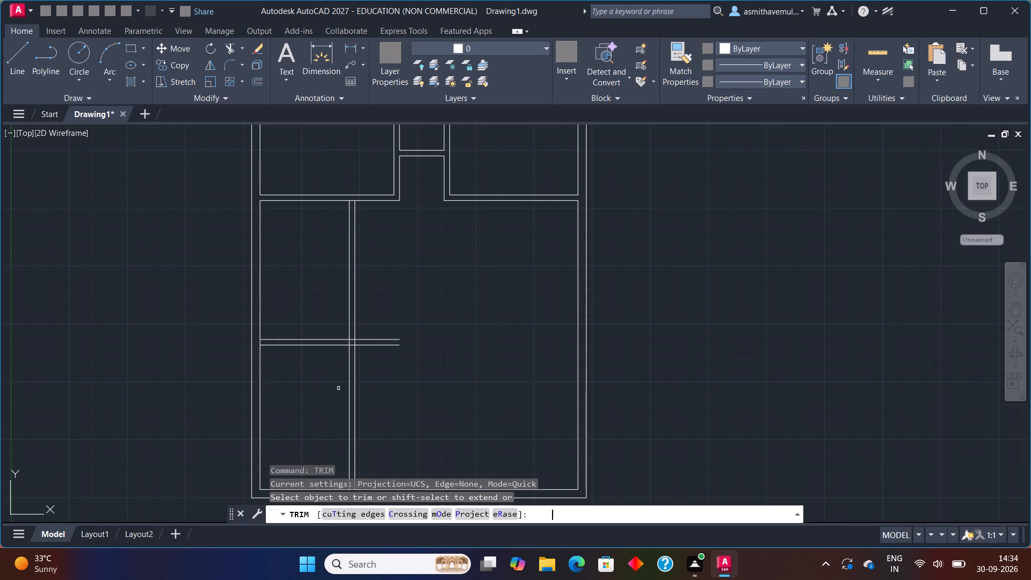
left_click_drag(339, 389, 386, 310)
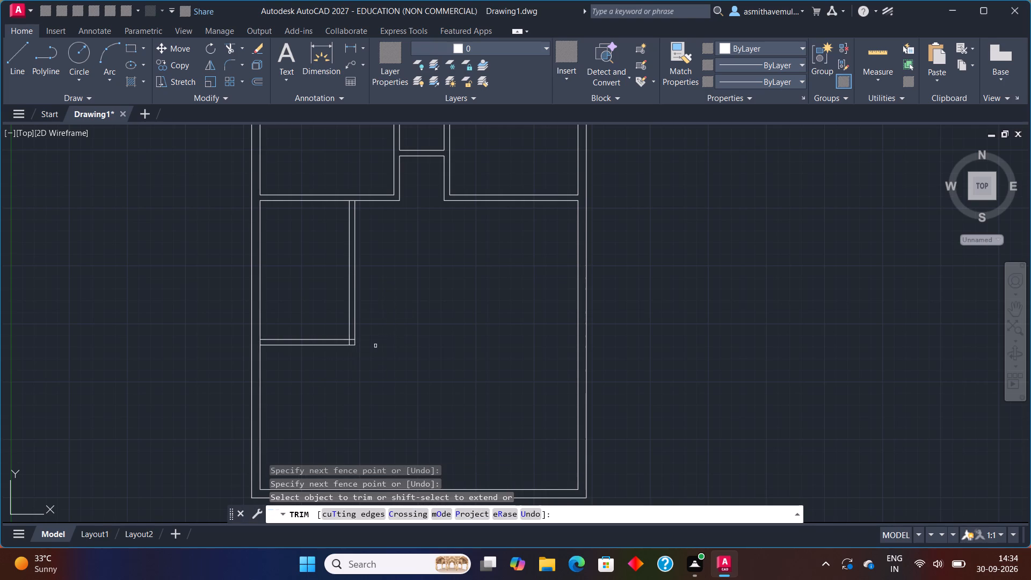
scroll(341, 349, "up", 2)
left_click_drag(367, 323, 368, 324)
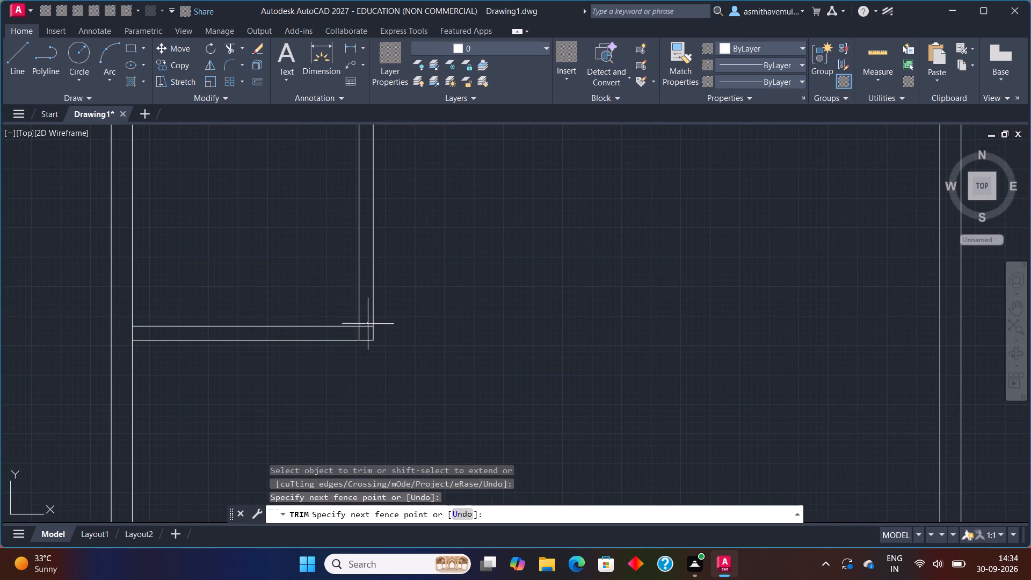
left_click_drag(368, 324, 353, 334)
Trim the left inner wall line between the two lines of the new horizontal partition to open the junction.
scroll(115, 357, "up", 1)
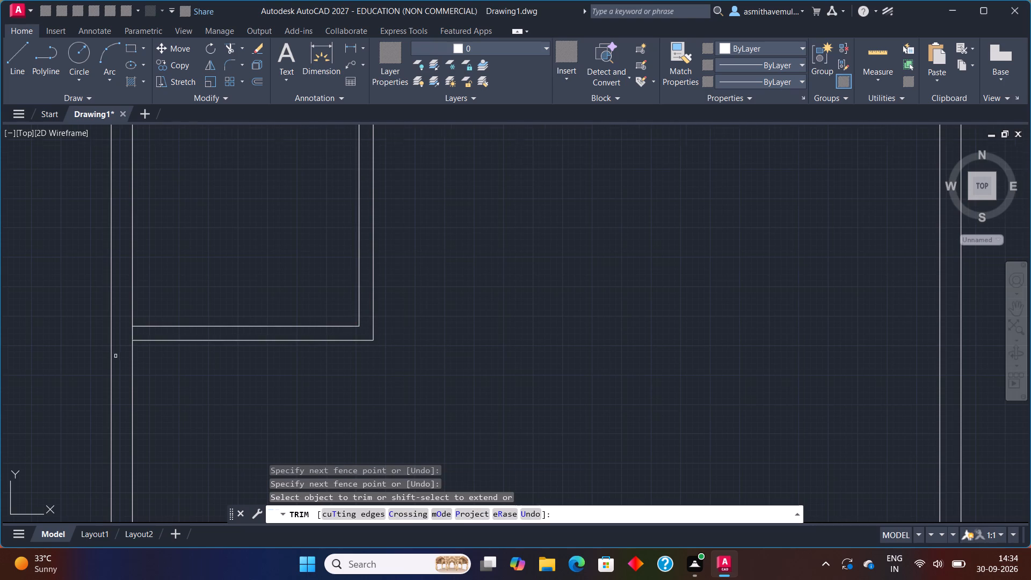
left_click(126, 328)
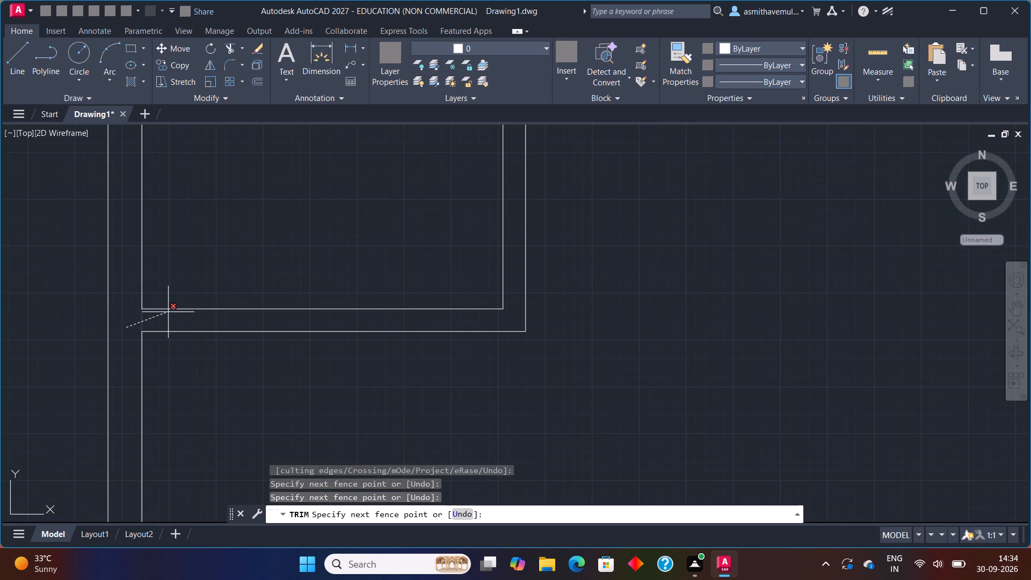
left_click(169, 321)
Trim the horizontal wall line between the two lines of the new vertical partition at its upper end, opening the T-junction.
scroll(333, 258, "down", 1)
middle_click_drag(336, 253, 288, 462)
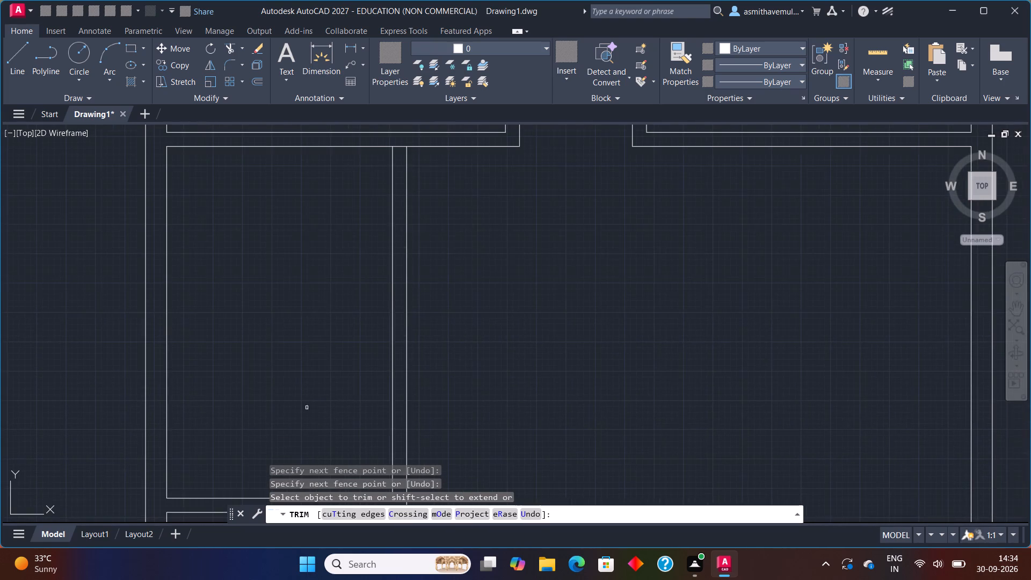
scroll(352, 274, "down", 2)
scroll(380, 214, "up", 1)
middle_click_drag(380, 212, 351, 251)
scroll(332, 279, "up", 2)
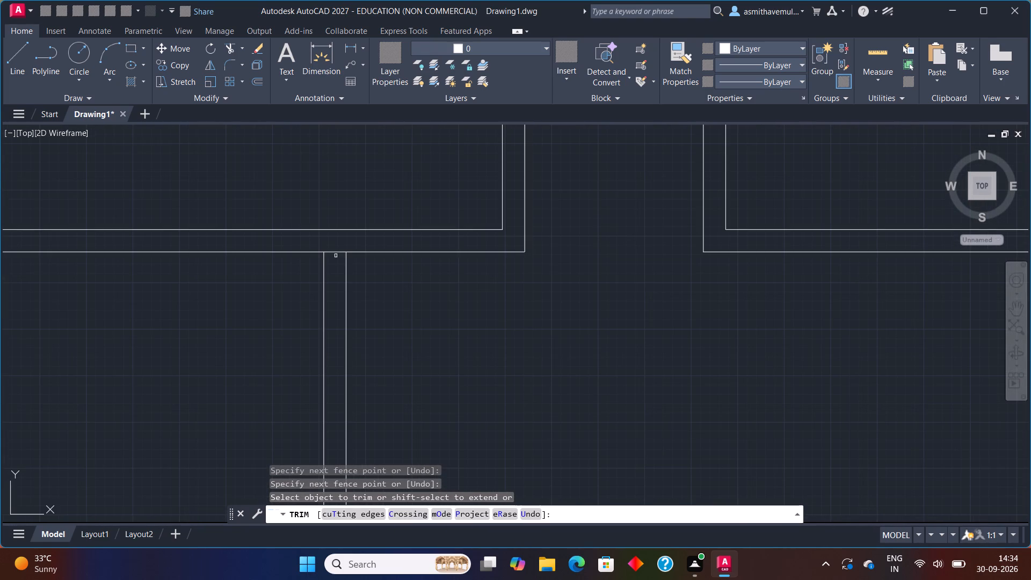
left_click_drag(333, 250, 333, 261)
scroll(510, 295, "down", 2)
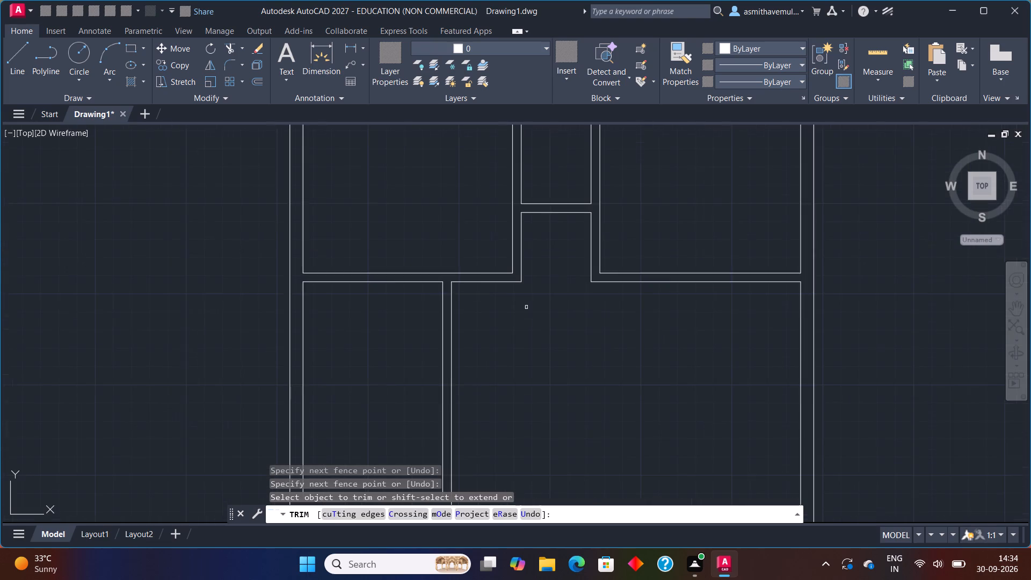
scroll(588, 338, "down", 1)
middle_click_drag(580, 361, 540, 327)
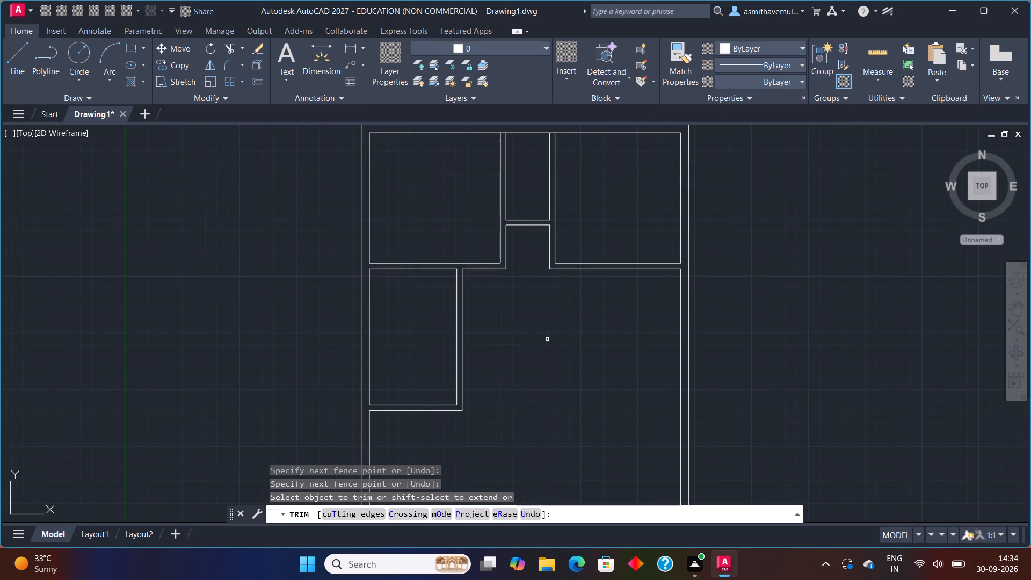
key("Escape")
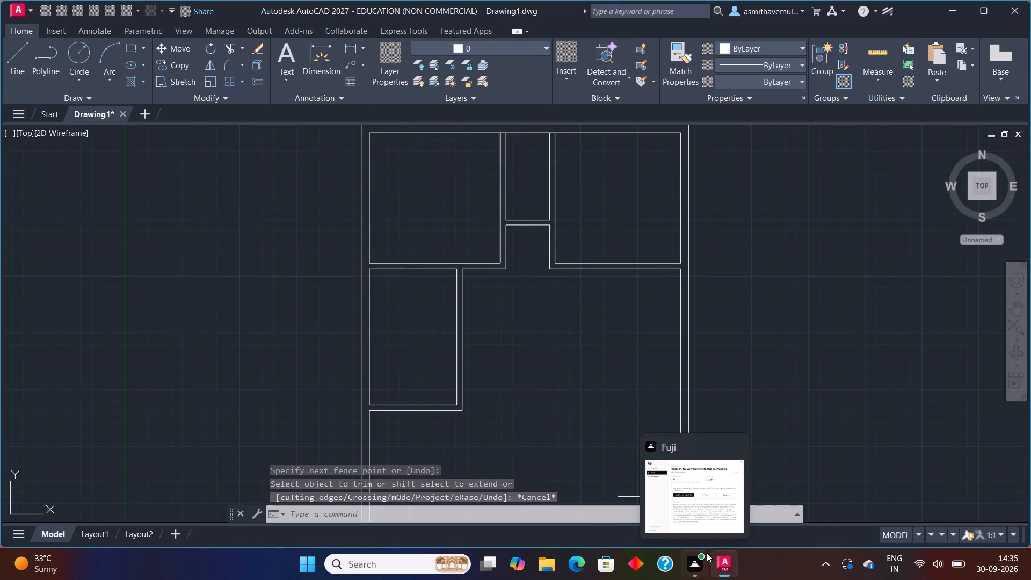
Offset the left inner wall line below the new left-hand room 12' to the right.
scroll(596, 406, "down", 2)
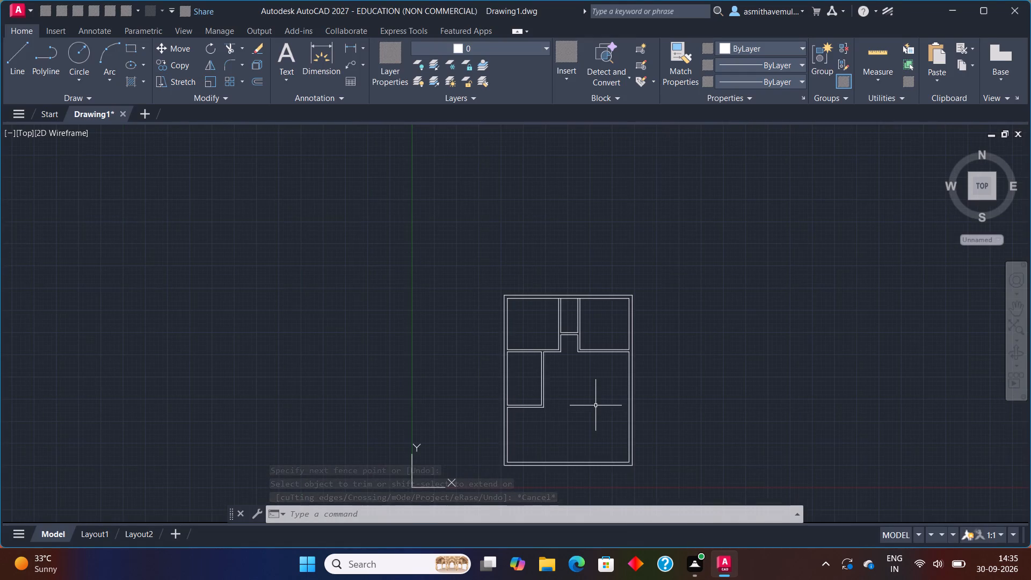
middle_click_drag(594, 401, 543, 309)
scroll(539, 311, "up", 1)
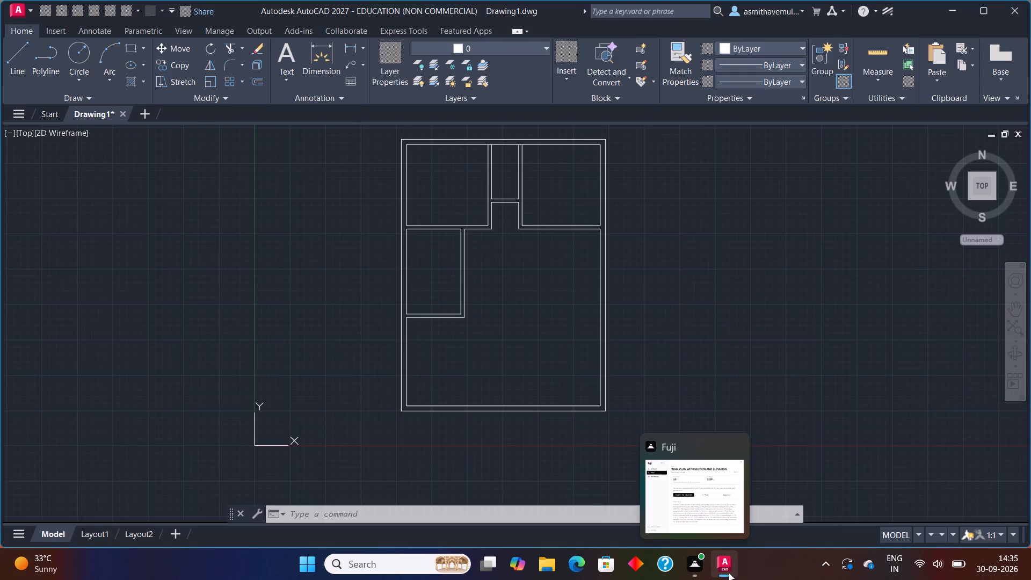
scroll(576, 436, "down", 1)
scroll(562, 443, "up", 1)
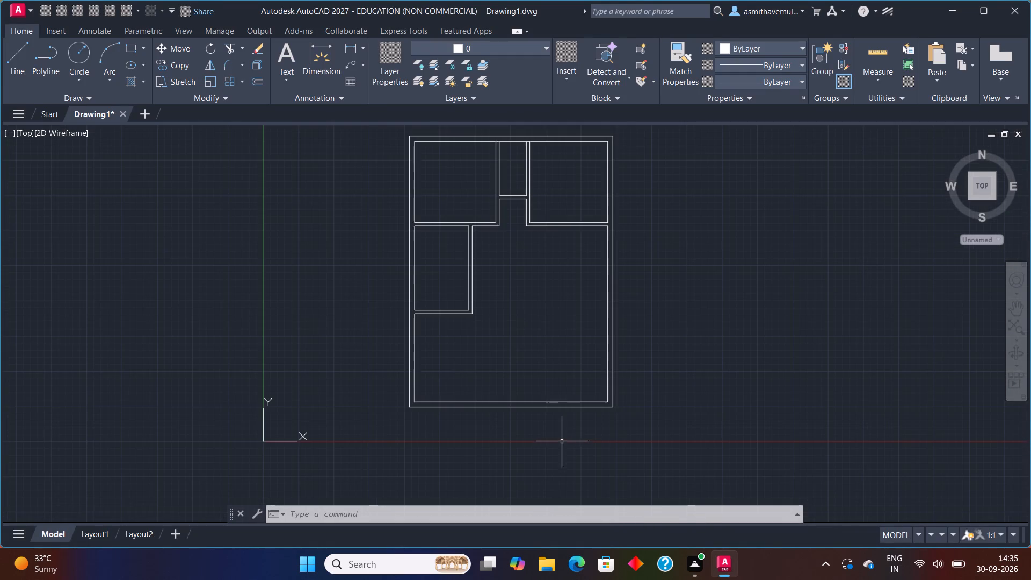
middle_click_drag(560, 437, 509, 348)
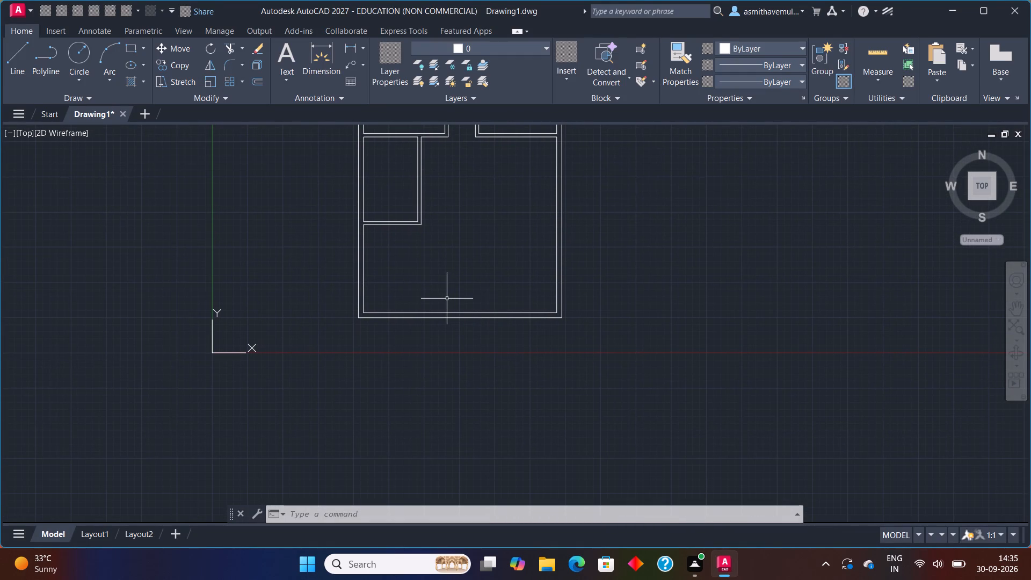
key("o")
key("Return")
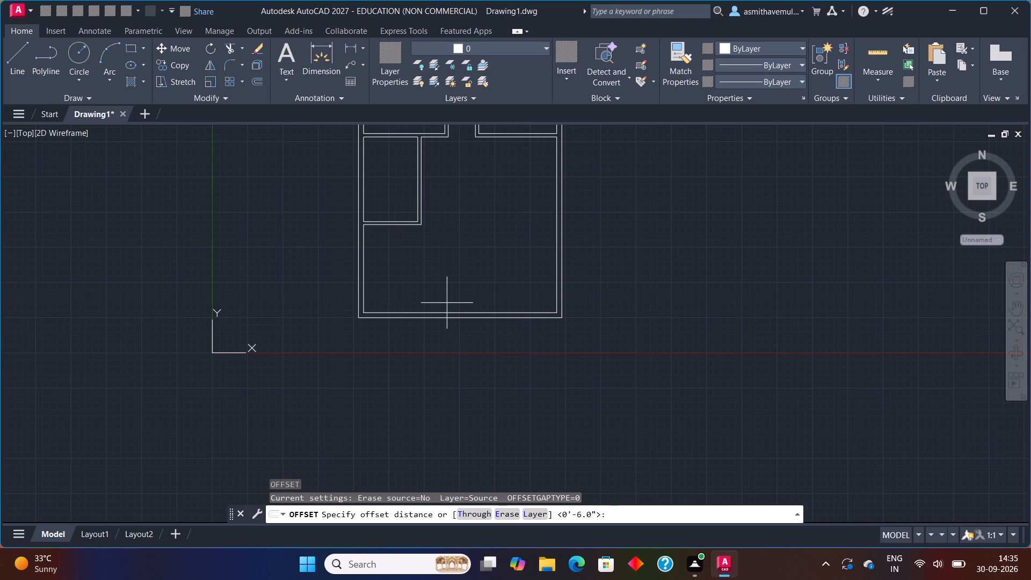
type("12")
key("apostrophe")
key("Return")
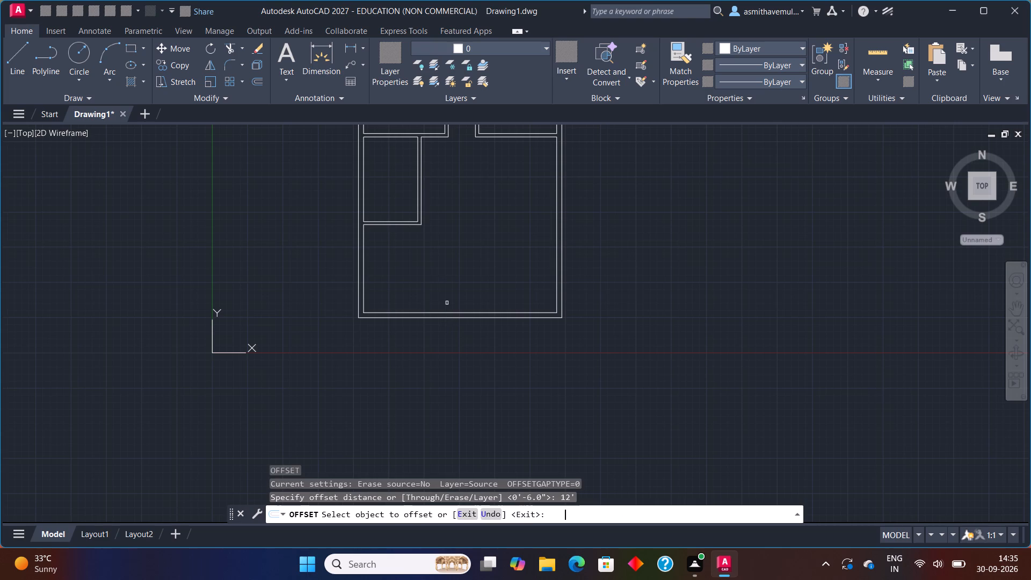
scroll(432, 213, "up", 1)
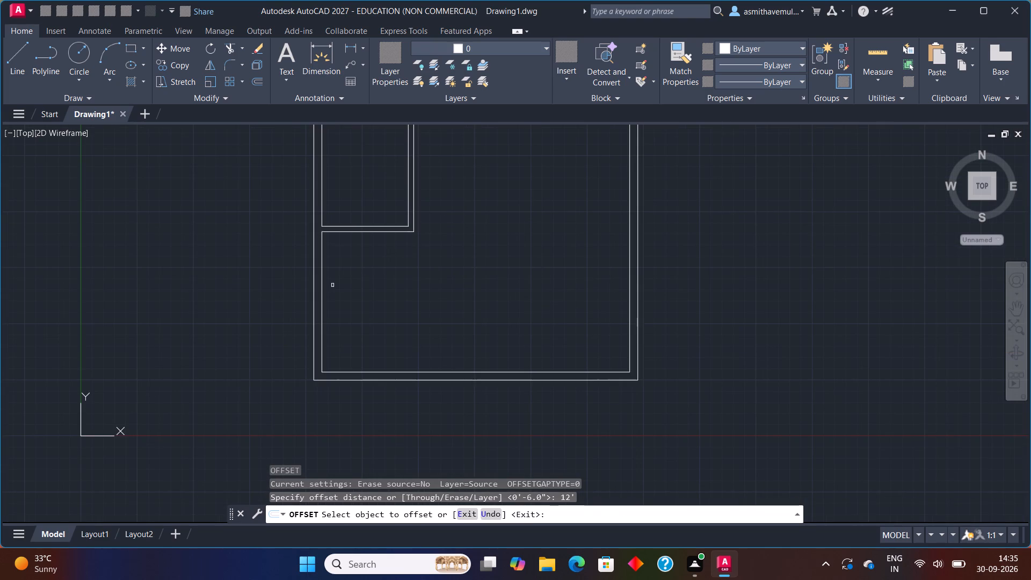
left_click(323, 293)
left_click(437, 287)
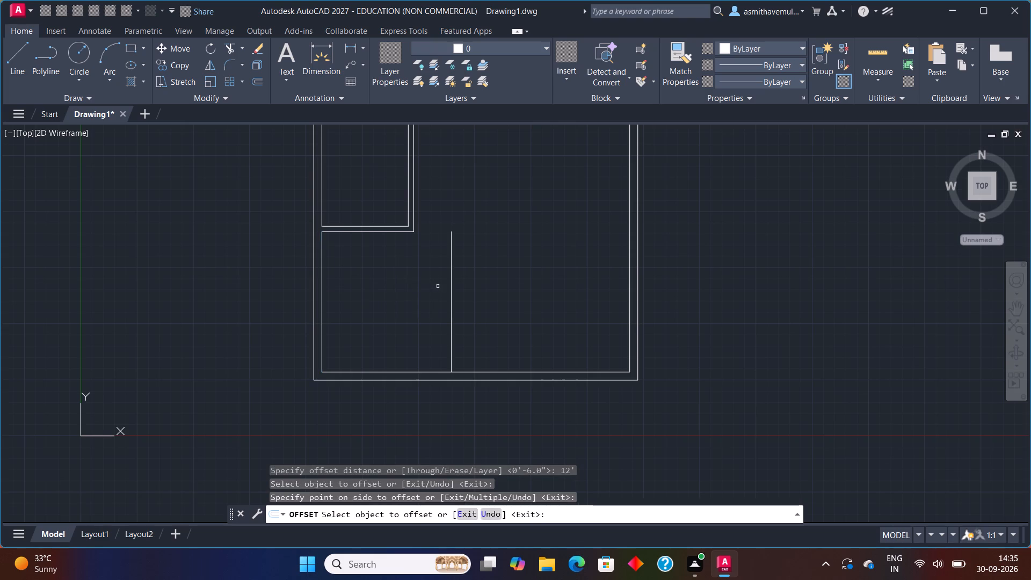
key("Escape")
Offset the new vertical line in the bottom room 6" to the right to form a partition wall.
key("o")
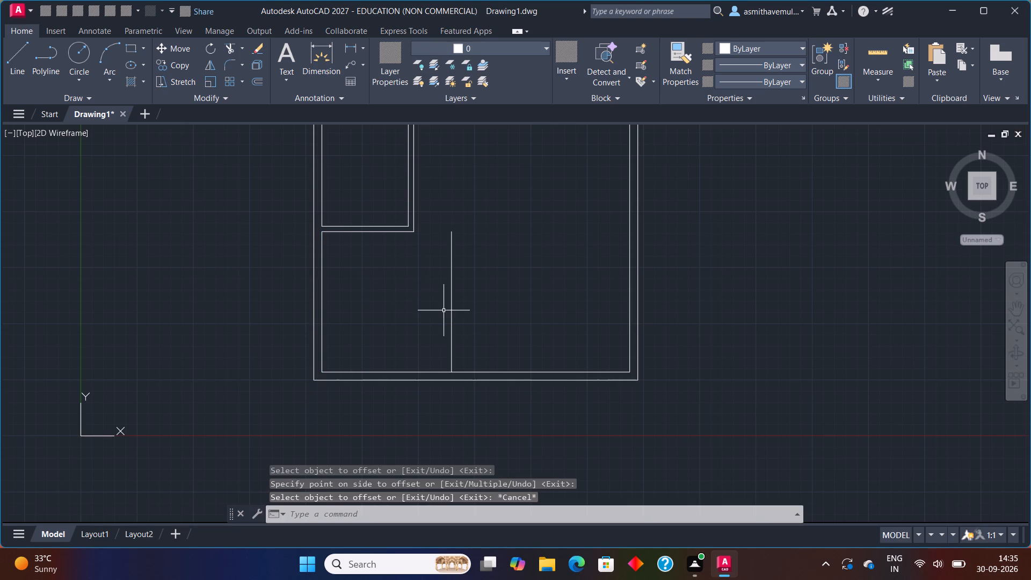
key("Return")
key("6")
key("shift+quotedbl")
key("Return")
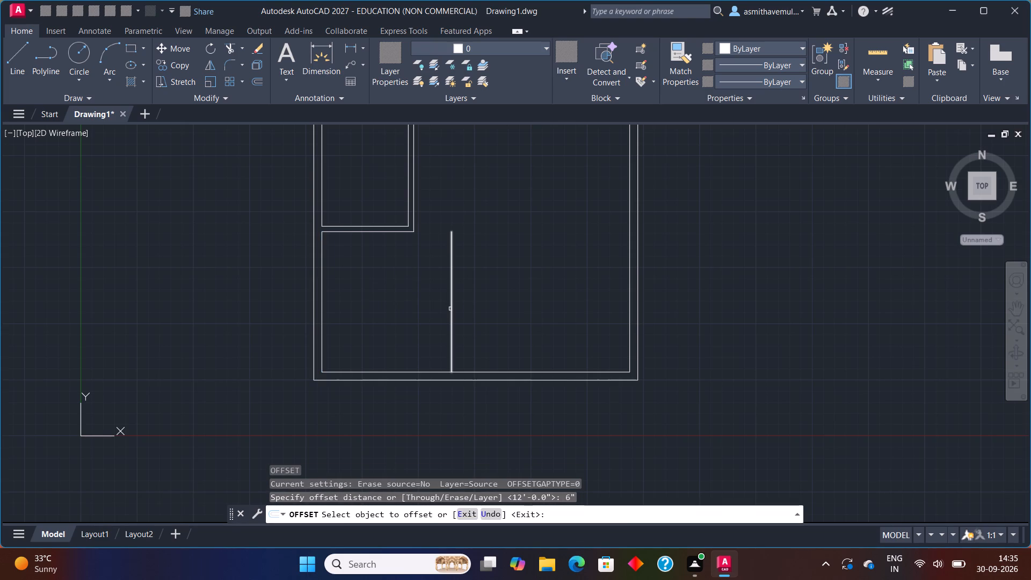
left_click(451, 309)
left_click(470, 307)
key("Escape")
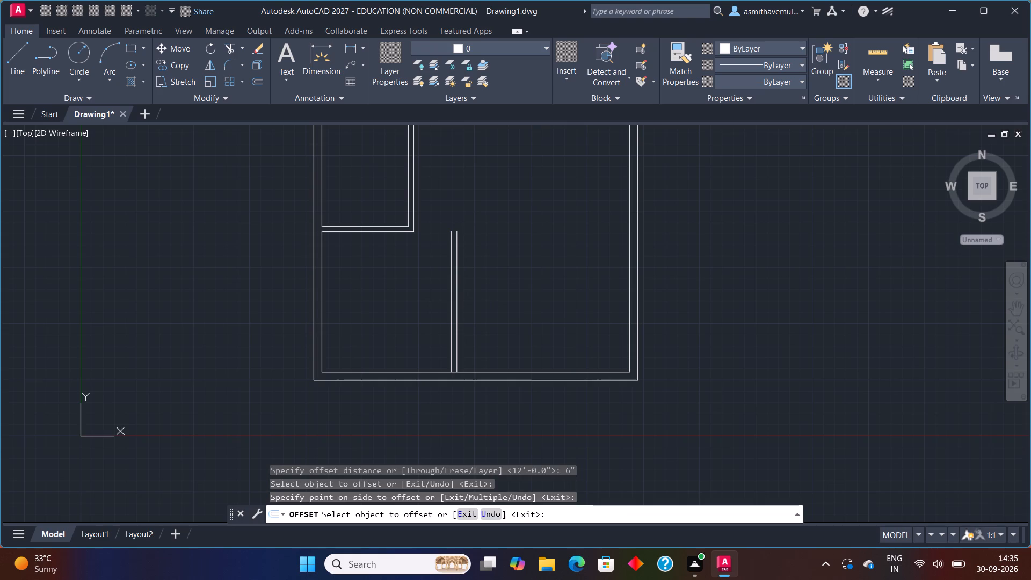
Extend both lines of the horizontal partition below the middle rooms to the right inner wall line.
type("EXTEND")
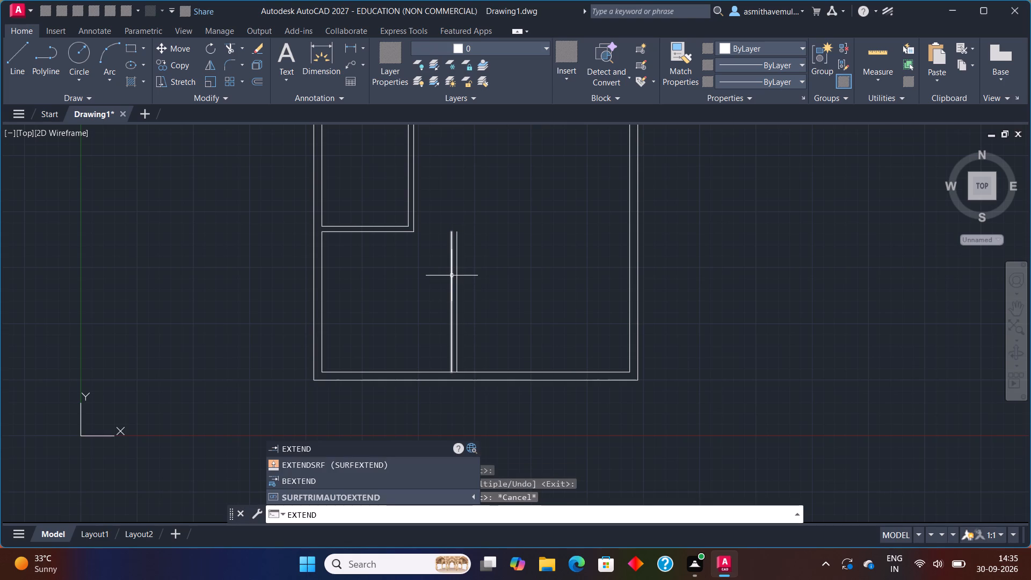
key("Return")
scroll(388, 242, "up", 1)
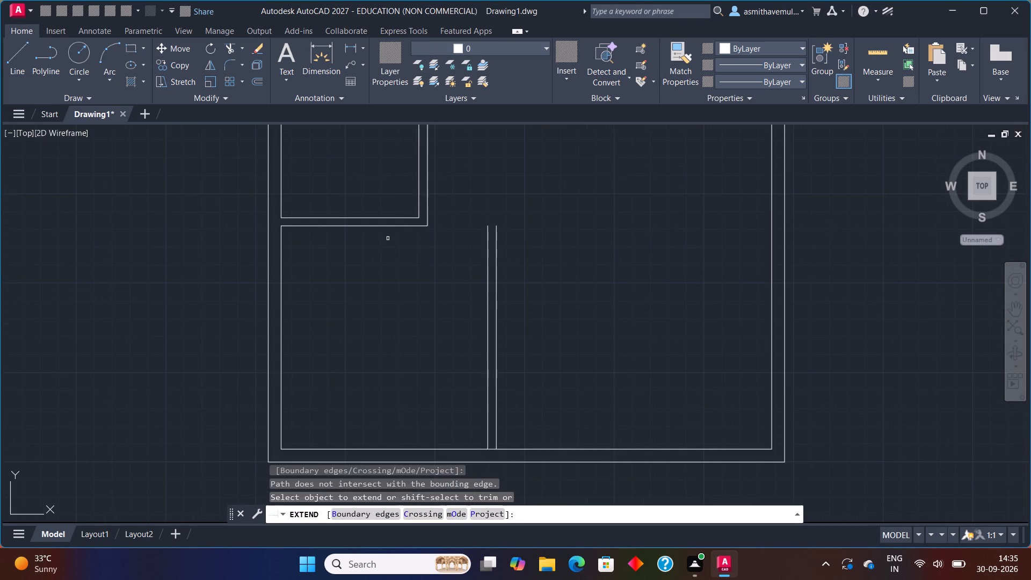
left_click(411, 225)
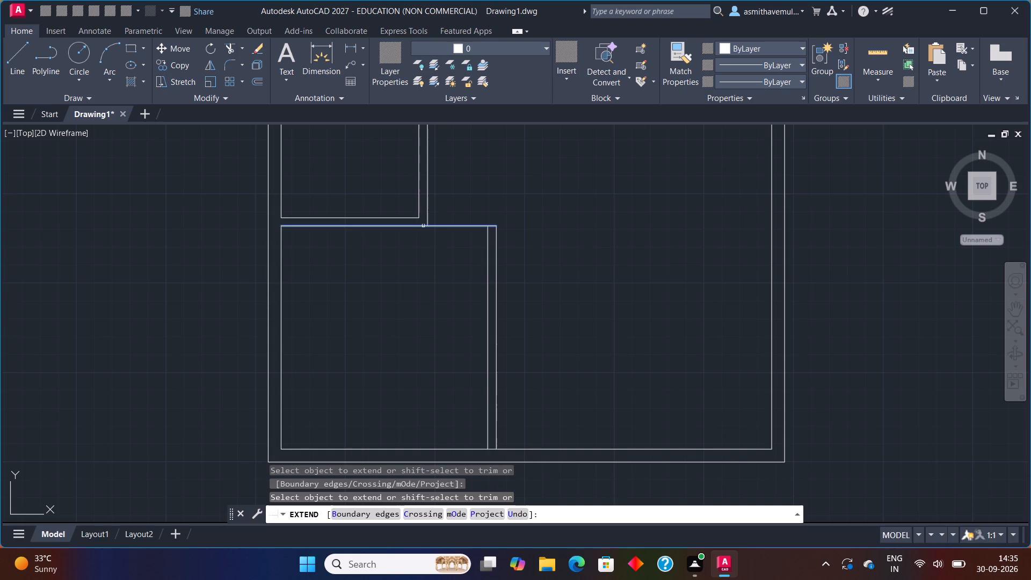
left_click(443, 227)
left_click(455, 228)
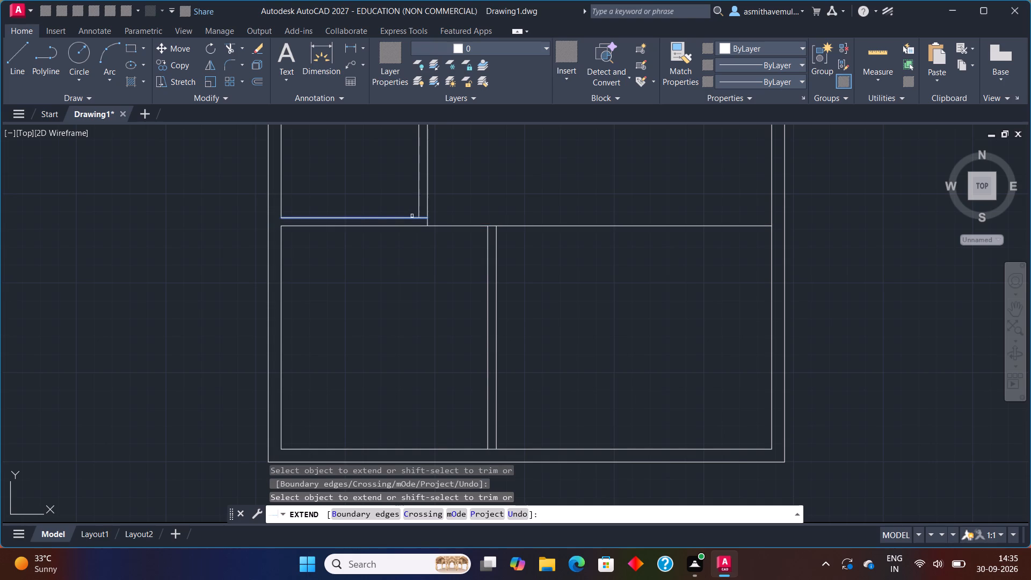
left_click(412, 216)
left_click(424, 216)
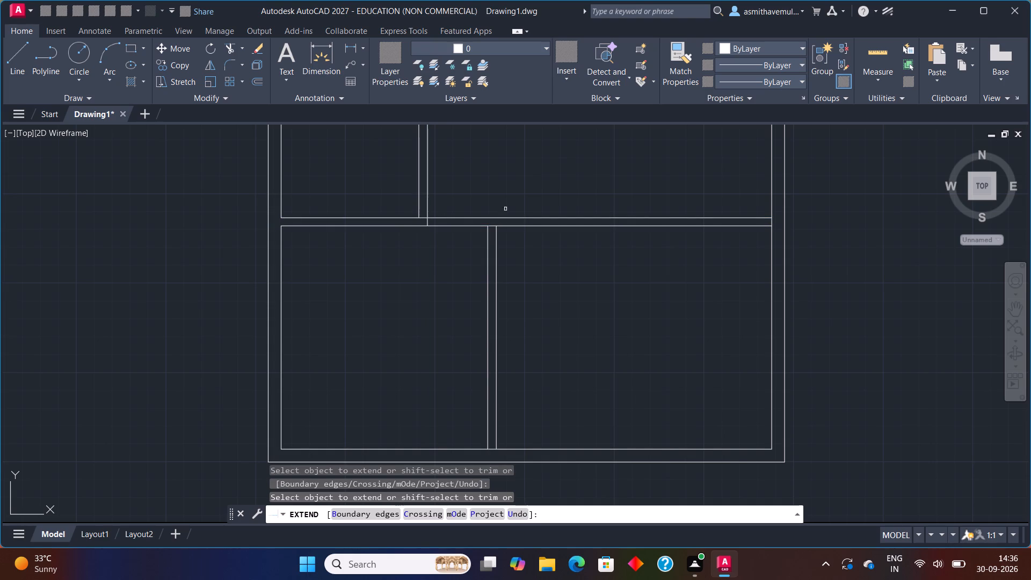
key("Escape")
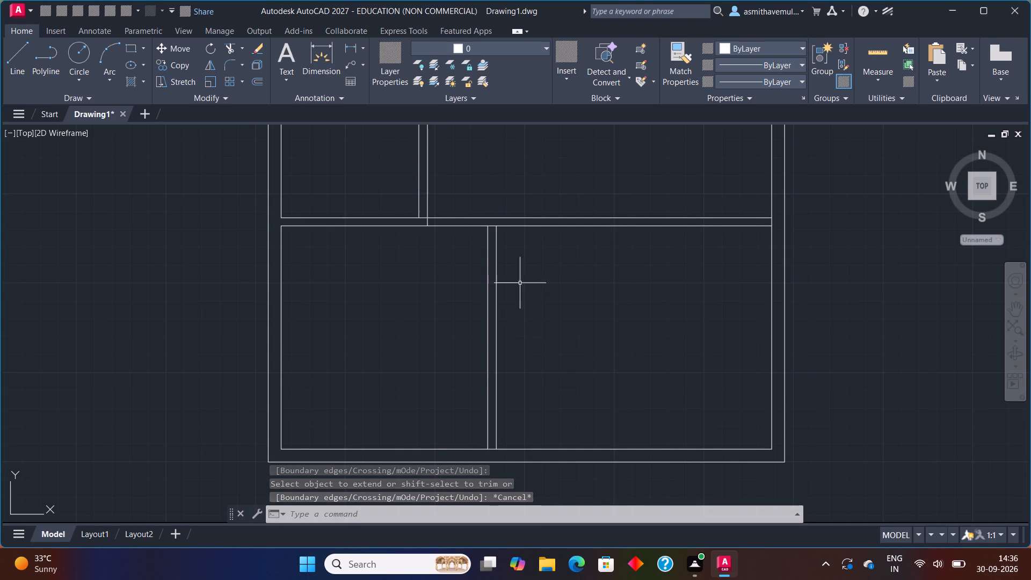
Measure the horizontal distance between the upper vertical partition and the lower vertical partition with a linear dimension.
scroll(480, 251, "up", 2)
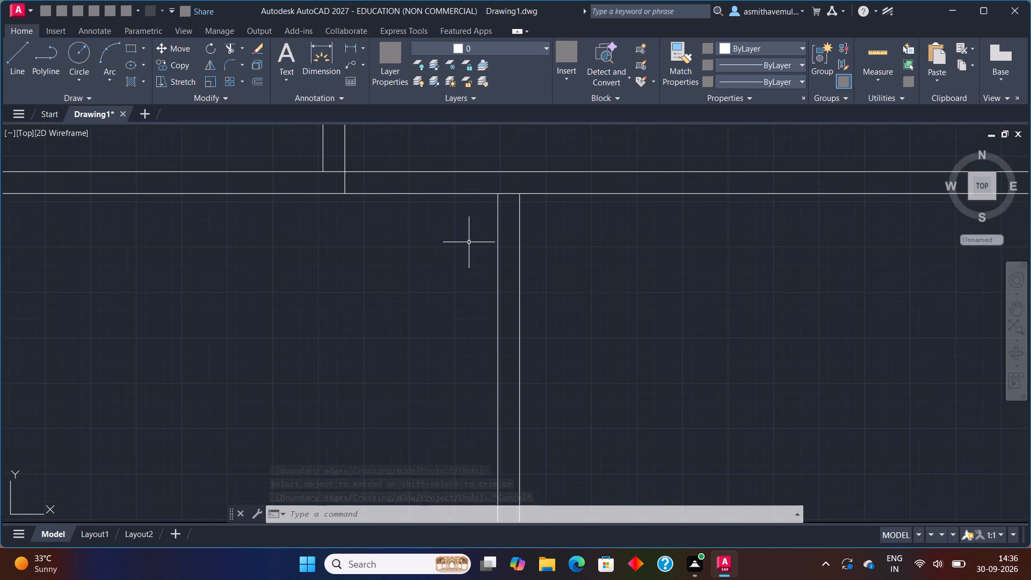
type("DLI")
key("Return")
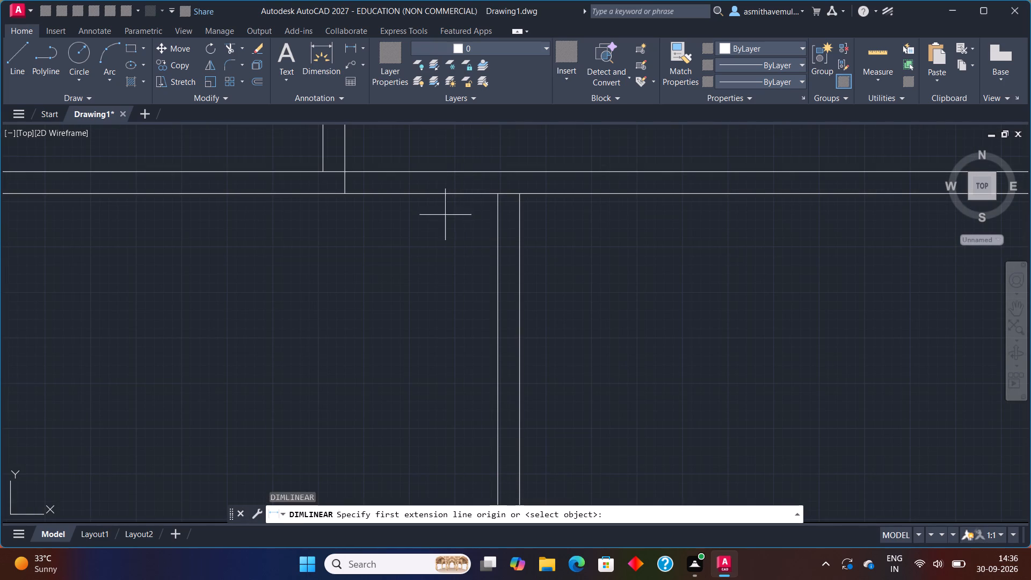
left_click(345, 189)
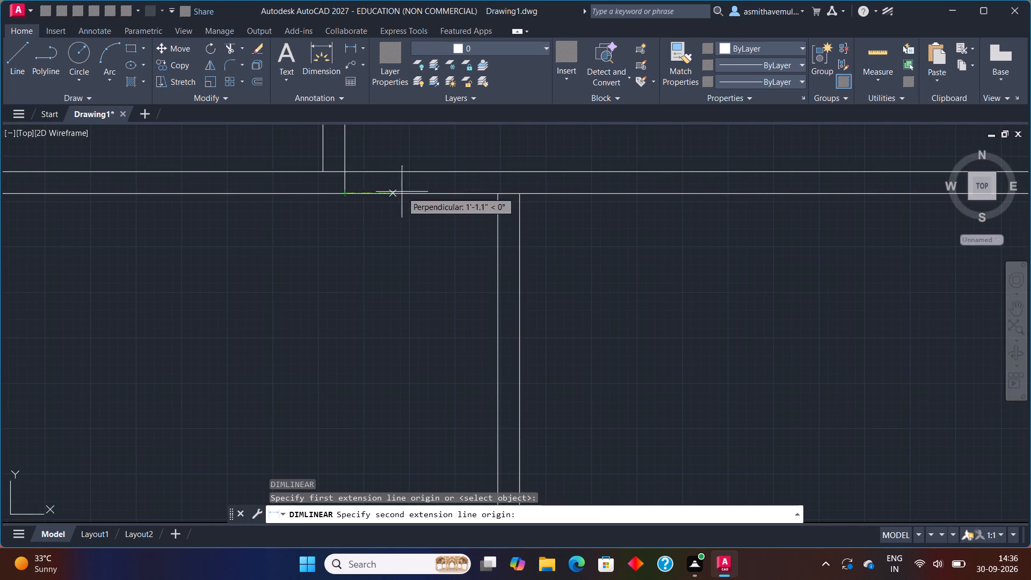
left_click(500, 195)
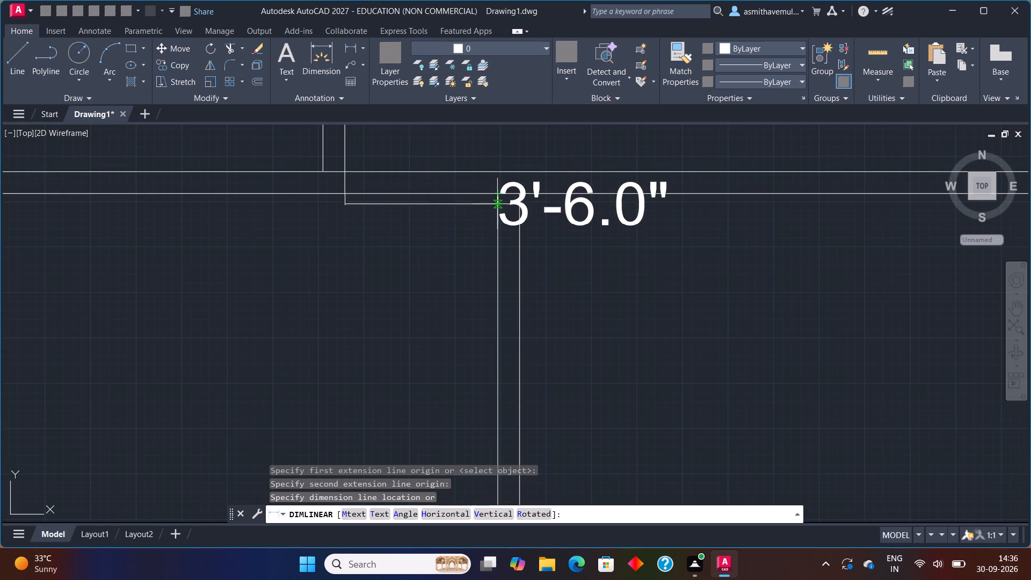
key("Escape")
Trim the horizontal partition lines and the leftover stub where the upper and lower vertical partitions meet it, opening both T-junctions.
scroll(459, 259, "down", 1)
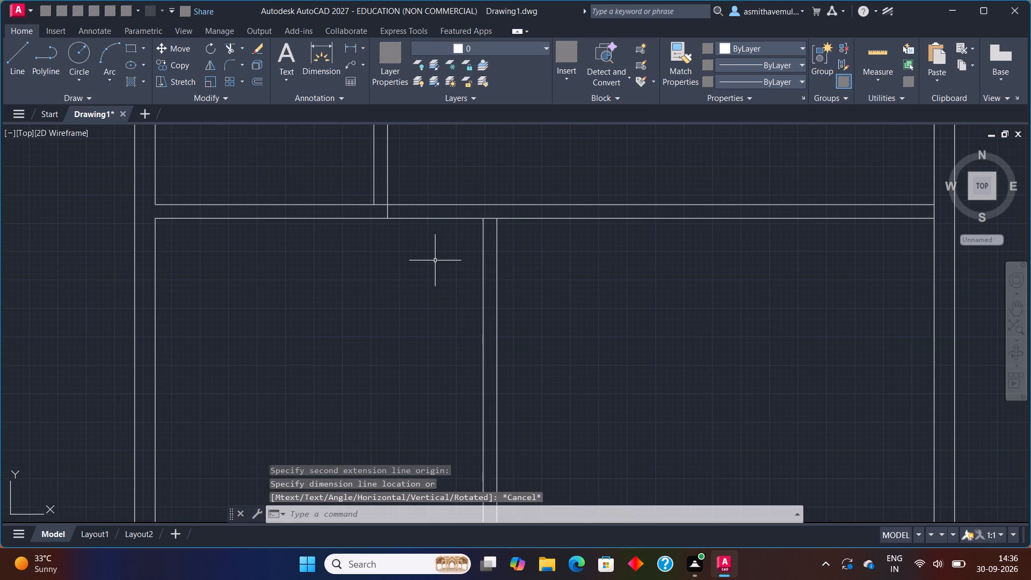
type("TRIM")
key("Return")
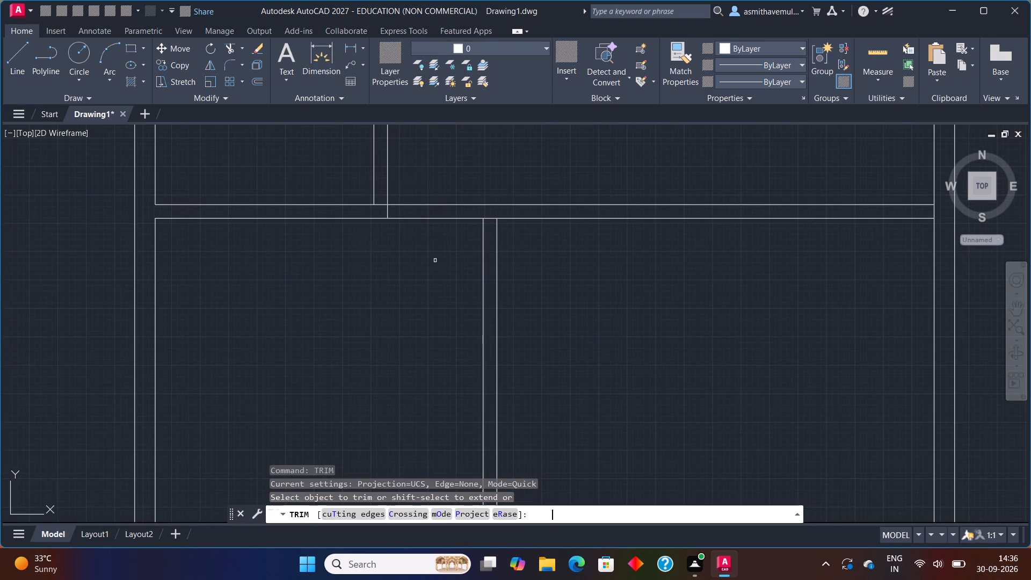
scroll(489, 222, "up", 1)
left_click_drag(491, 209, 487, 232)
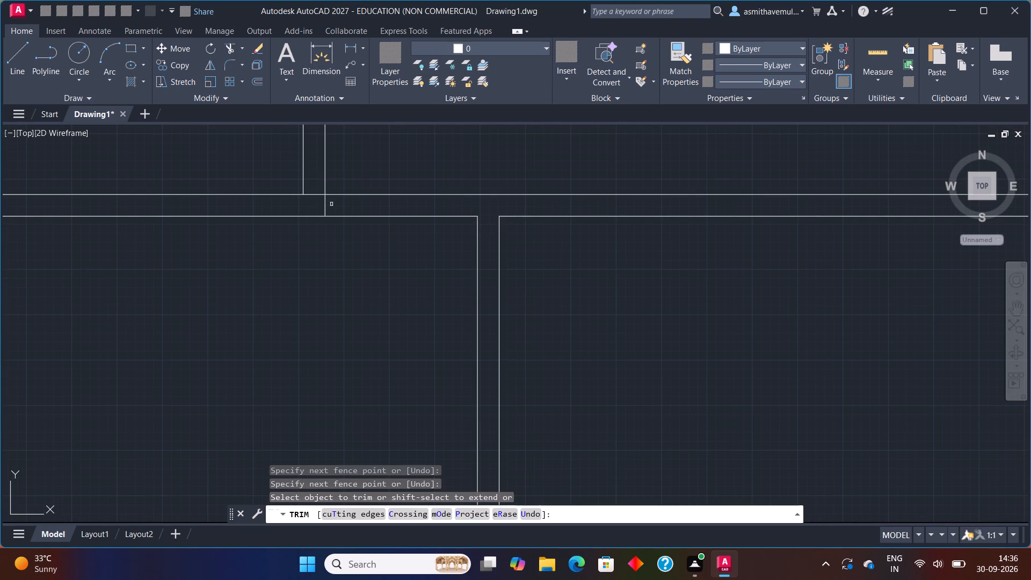
left_click_drag(332, 203, 315, 207)
left_click_drag(315, 182, 315, 197)
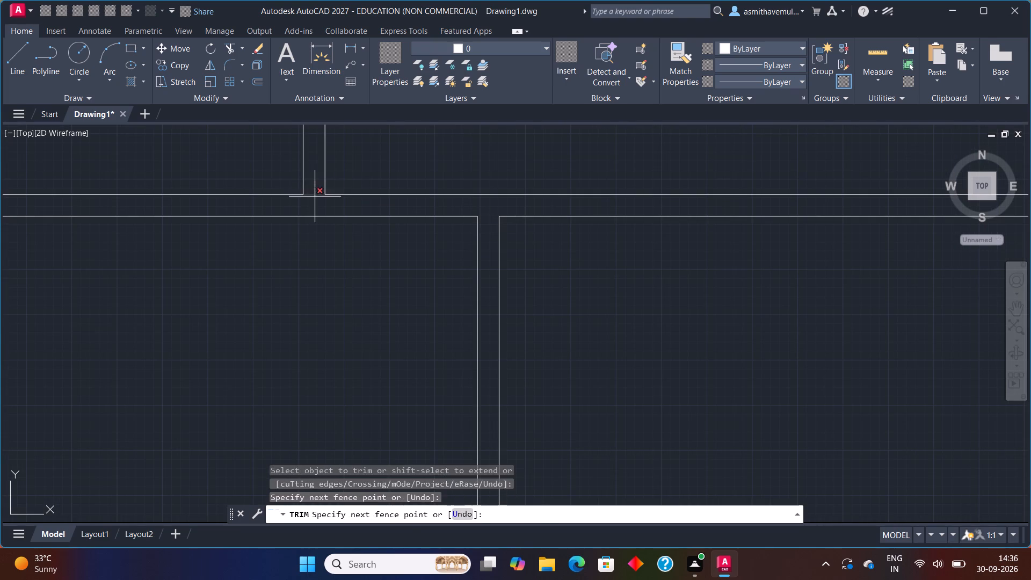
left_click_drag(315, 197, 315, 197)
Trim the right inner wall line between the two lines of the extended horizontal partition.
scroll(378, 239, "down", 3)
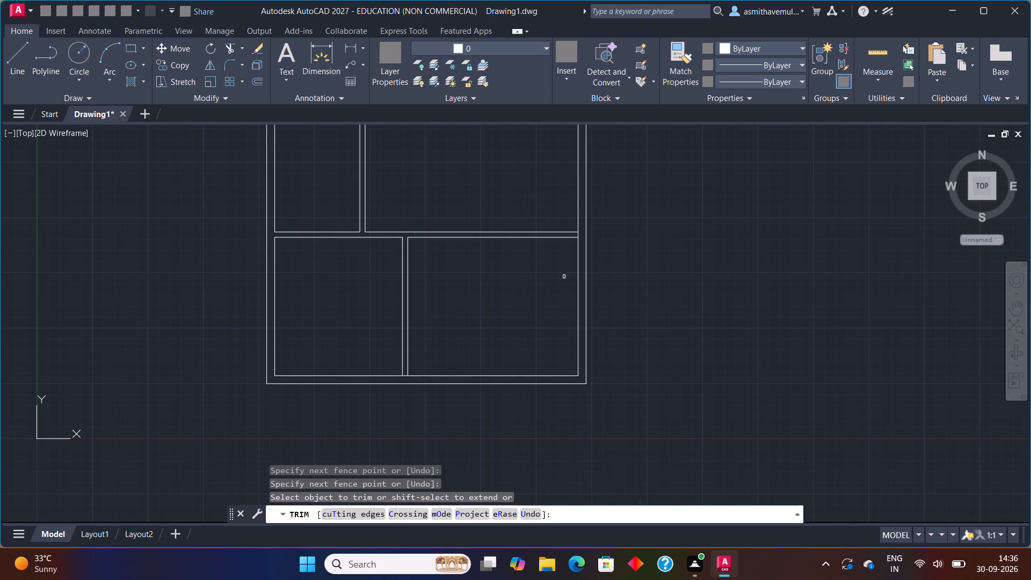
scroll(575, 253, "up", 3)
left_click_drag(585, 197, 556, 191)
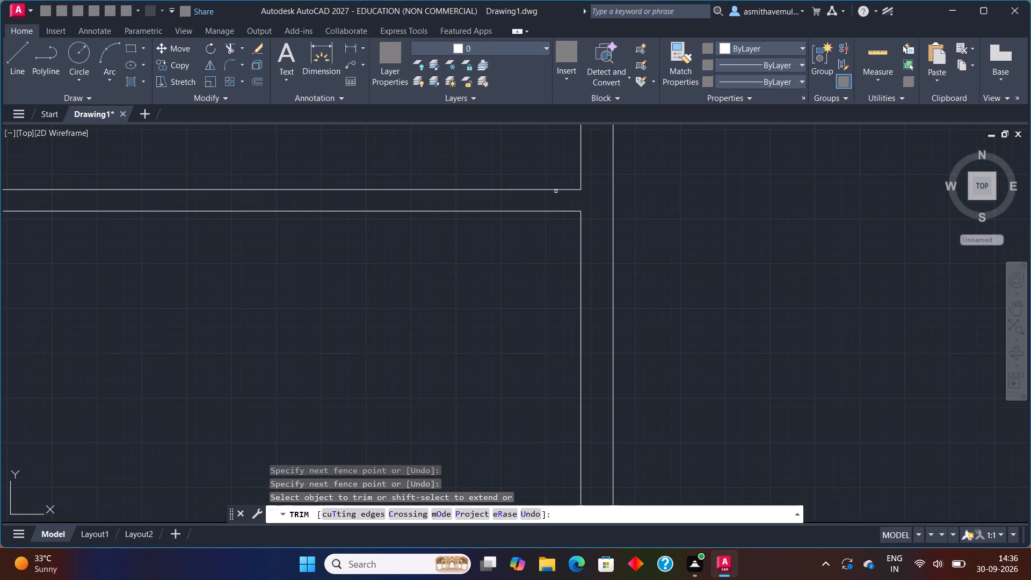
Trim the bottom inner wall line between the two lines of the lower vertical partition.
scroll(454, 239, "down", 2)
scroll(403, 283, "down", 1)
middle_click_drag(376, 316, 564, 241)
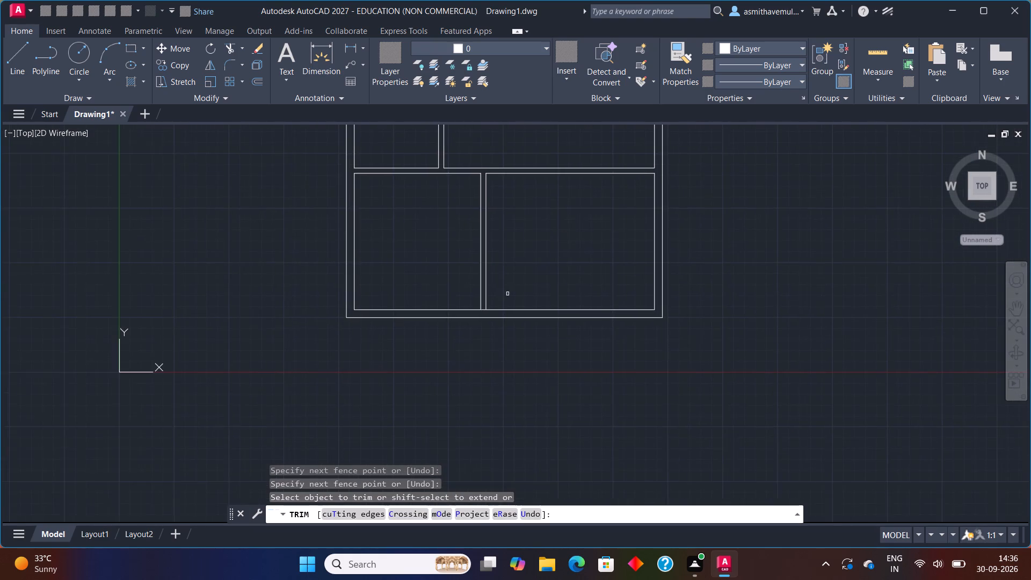
scroll(471, 321, "up", 3)
left_click_drag(514, 274, 506, 300)
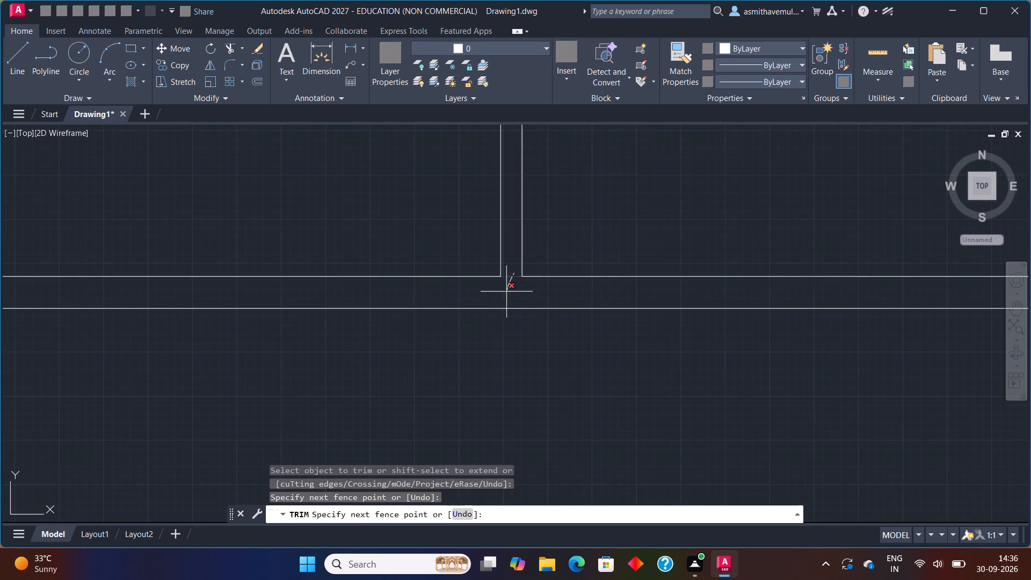
left_click_drag(506, 300, 506, 303)
scroll(540, 288, "down", 3)
middle_click_drag(585, 233, 411, 392)
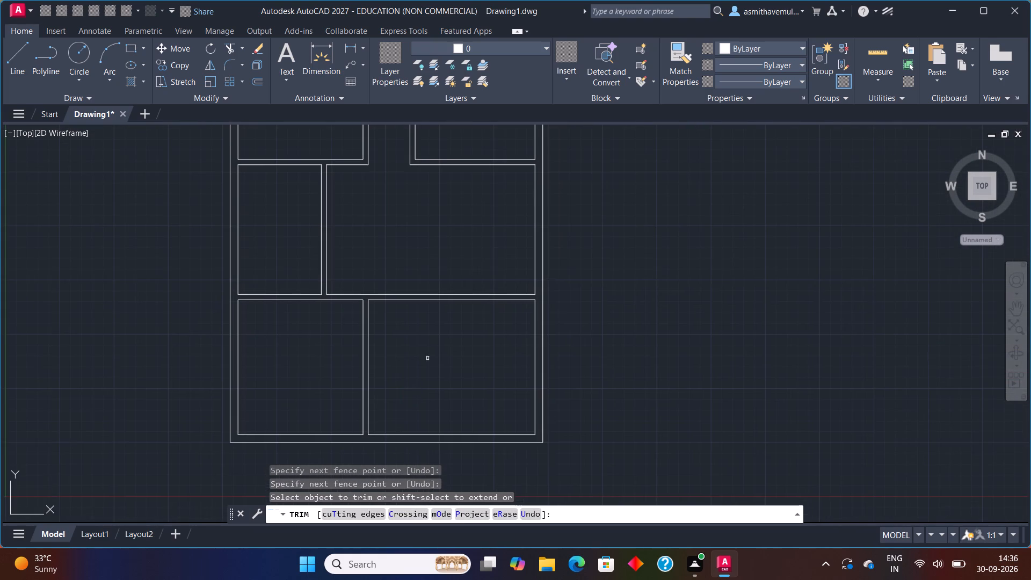
middle_click_drag(466, 259, 414, 349)
key("Escape")
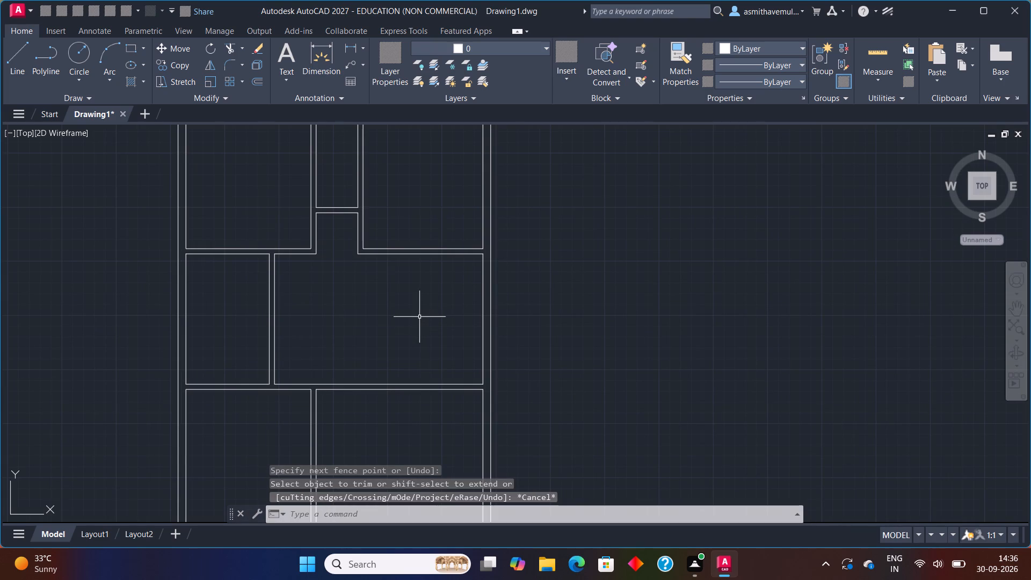
Draw a line across the horizontal wall below the upper right room, starting 3" right of the room's lower left inner corner.
key("l")
key("Return")
type("FRO")
key("Return")
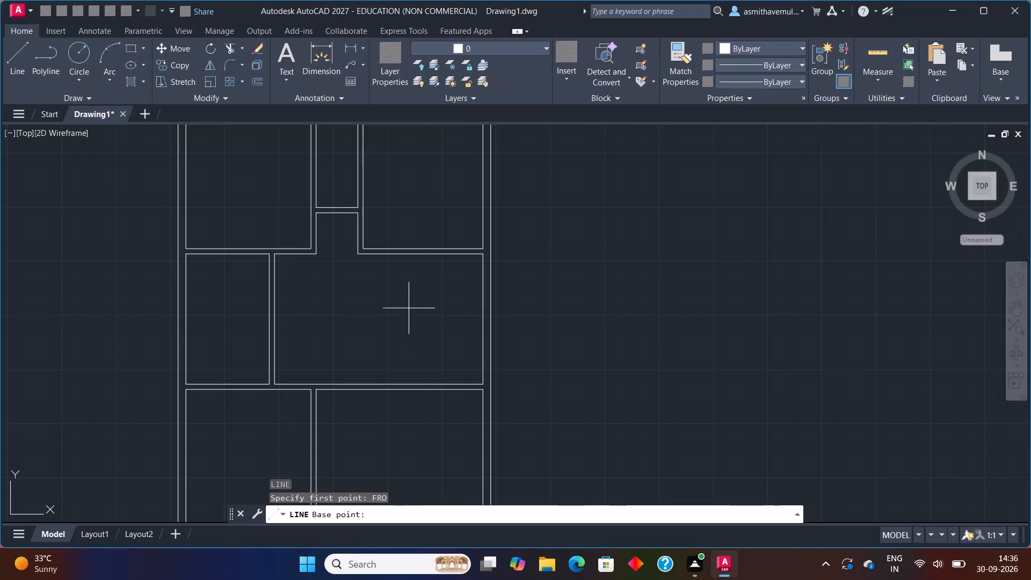
scroll(379, 237, "up", 2)
left_click(336, 264)
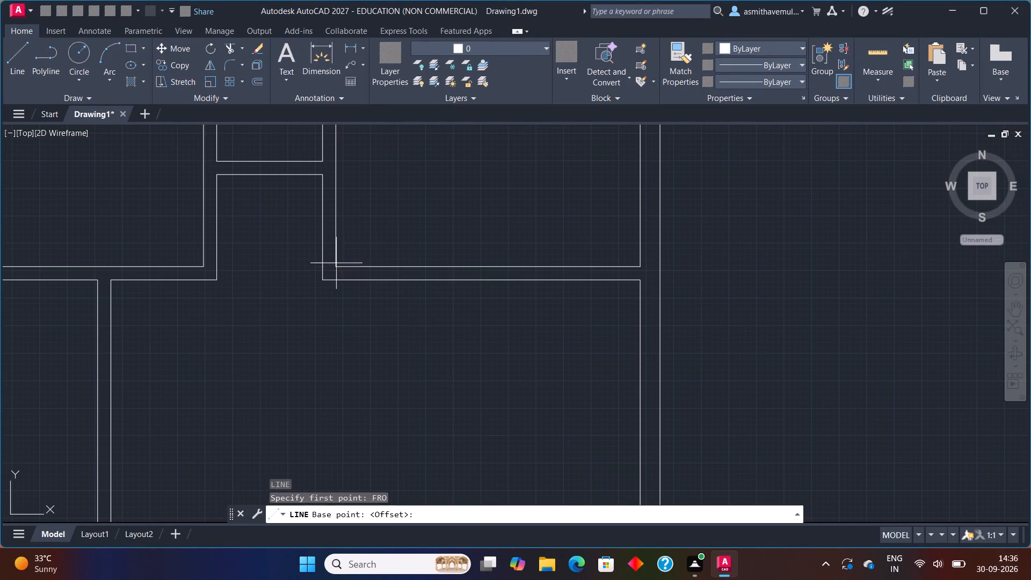
key("shift+at")
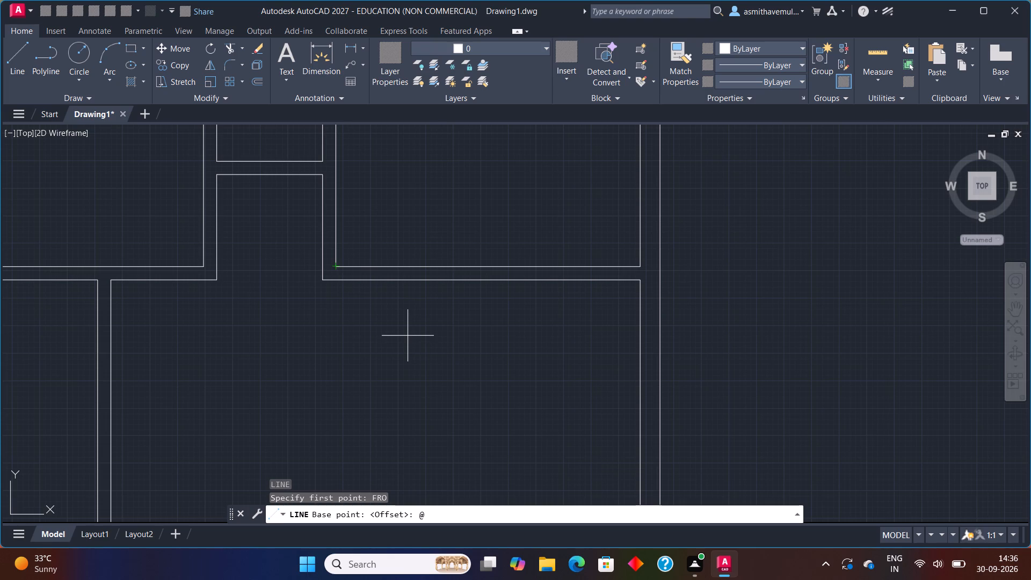
key("3")
key("shift+quotedbl")
type(",0")
key("Return")
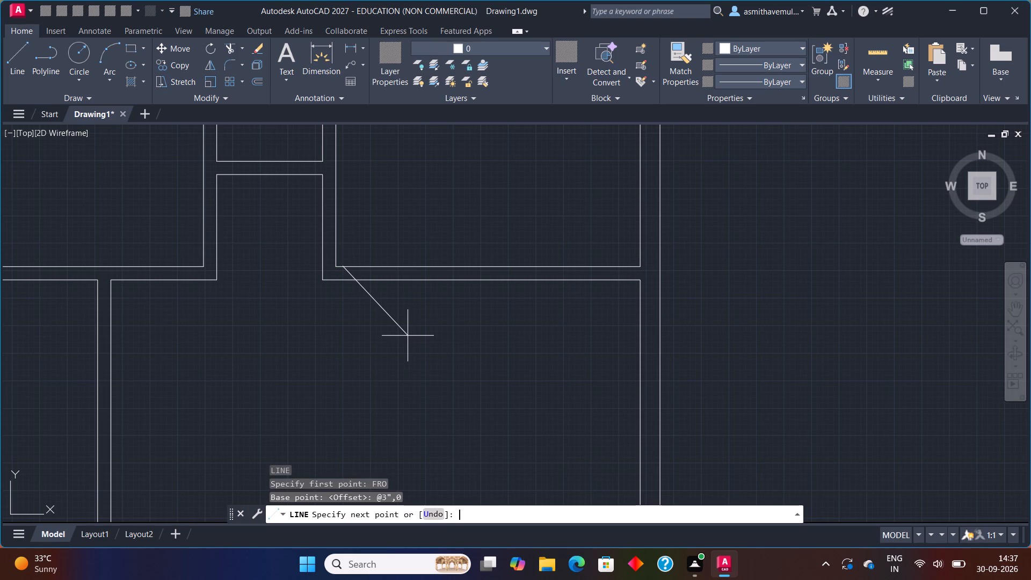
scroll(307, 269, "up", 2)
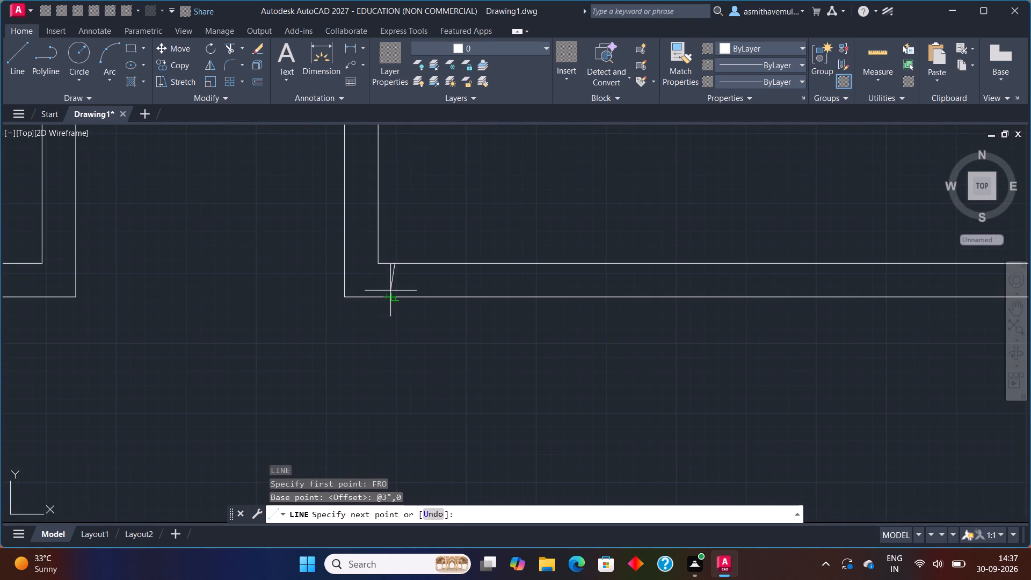
left_click(397, 295)
key("Escape")
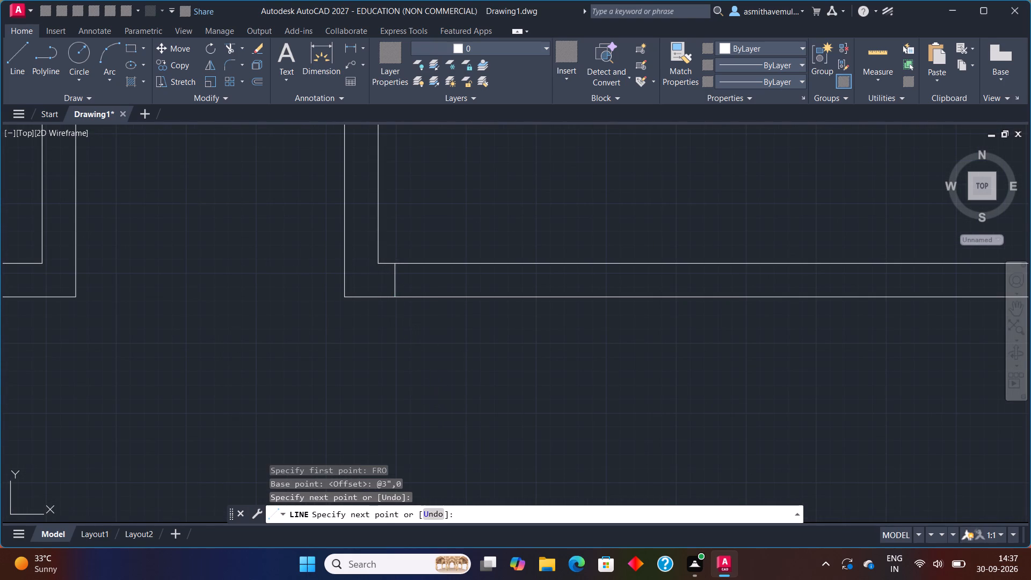
Offset the new line across the wall 3" to the right.
key("o")
key("Return")
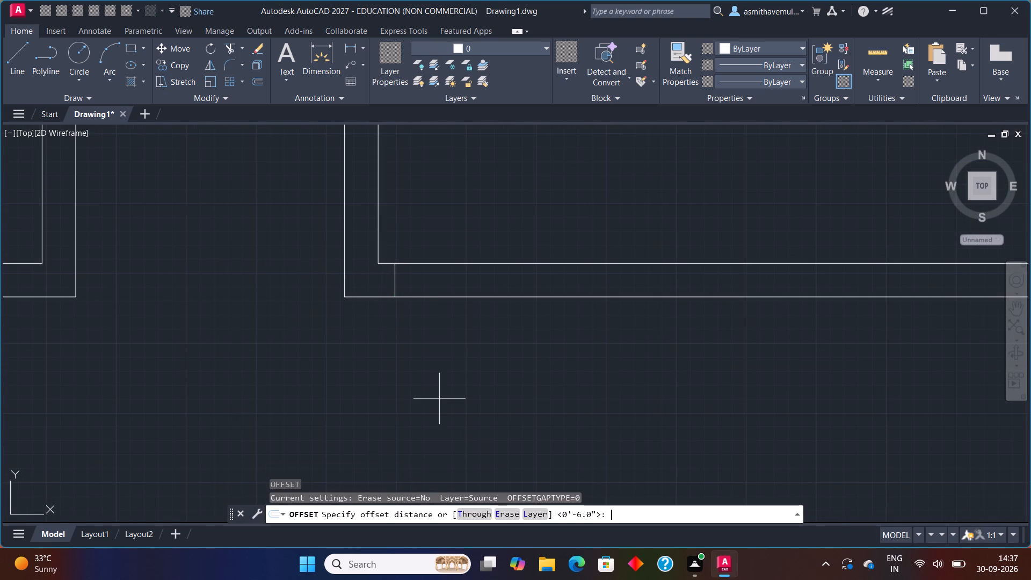
key("3")
key("shift+quotedbl")
key("Return")
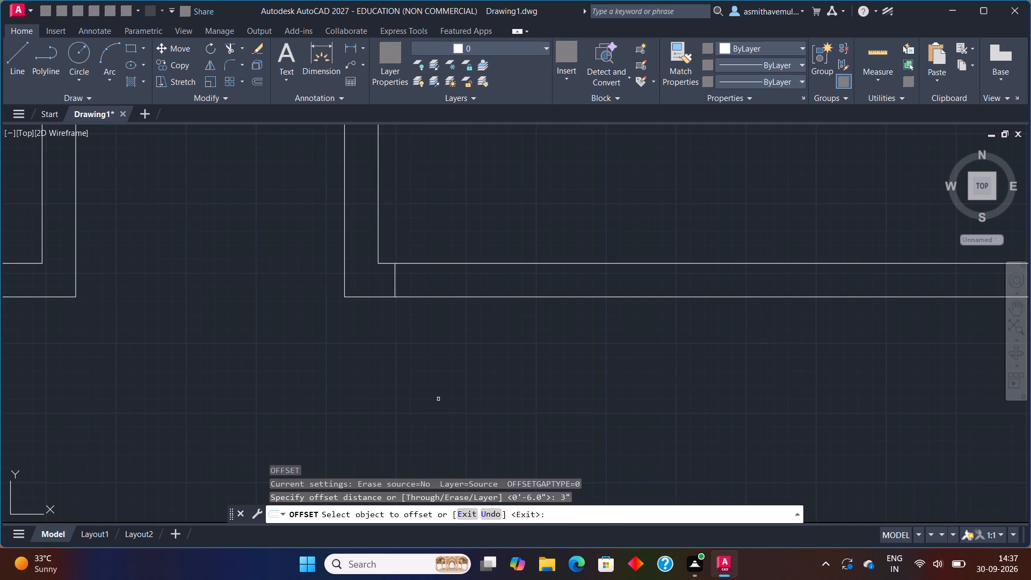
left_click(396, 279)
left_click(428, 272)
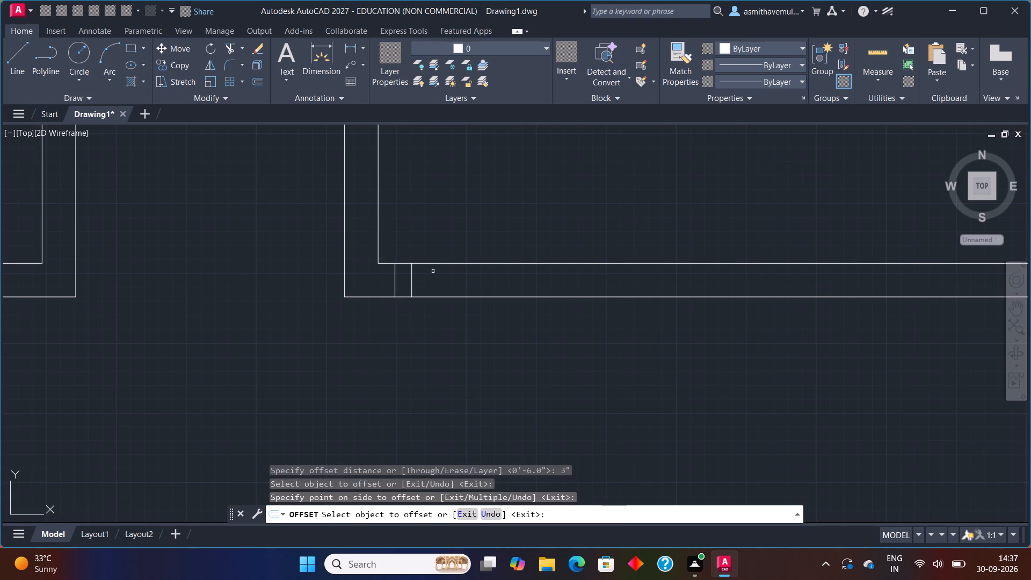
key("Escape")
Offset the second line across the wall 3' to the right to mark the door opening width.
key("o")
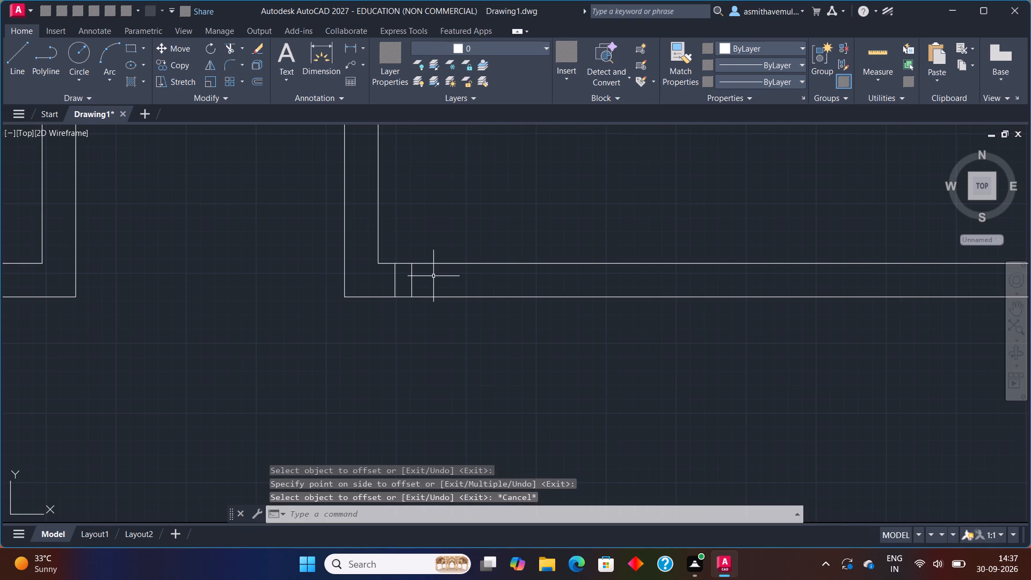
key("Return")
key("3")
key("apostrophe")
key("Return")
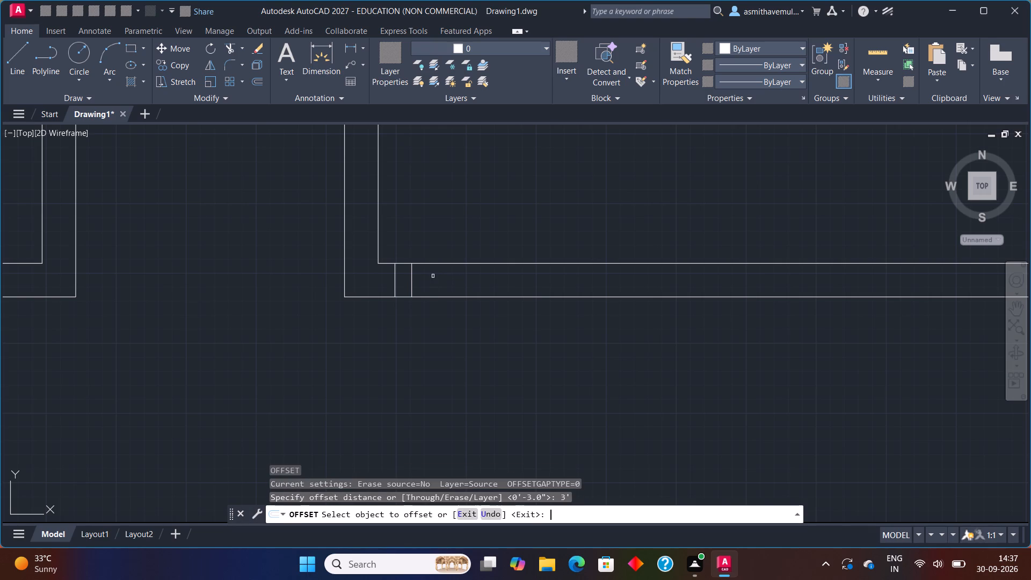
left_click(412, 278)
left_click(470, 280)
key("Escape")
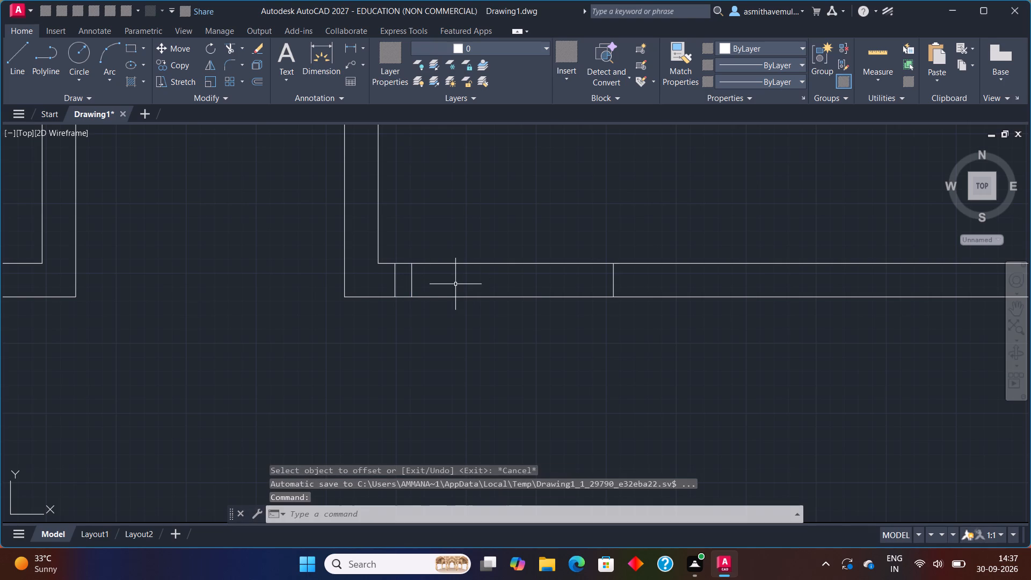
Offset the far line of the door opening below the upper right room 3" to the right.
key("o")
key("Return")
key("3")
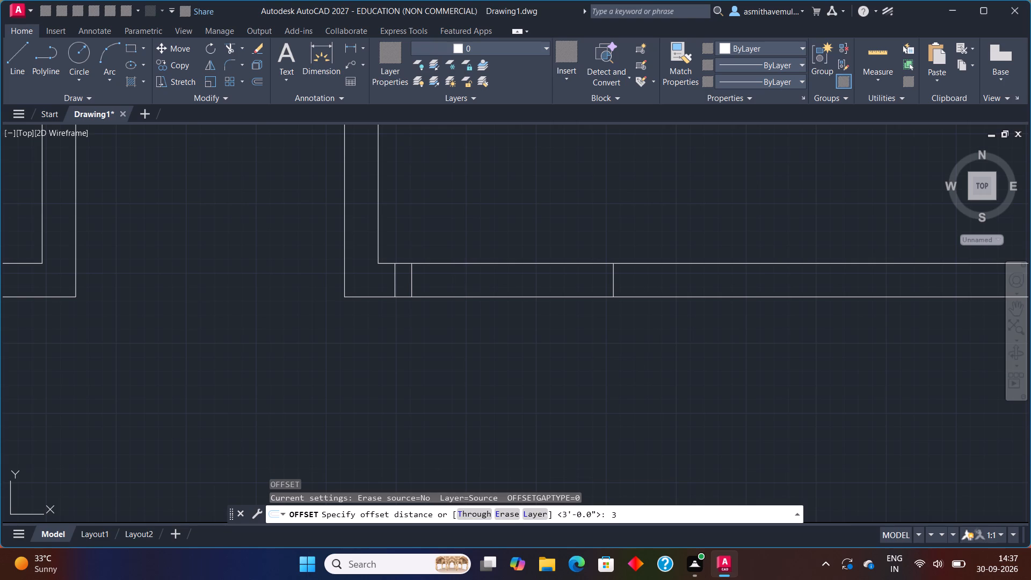
key("shift+quotedbl")
key("Return")
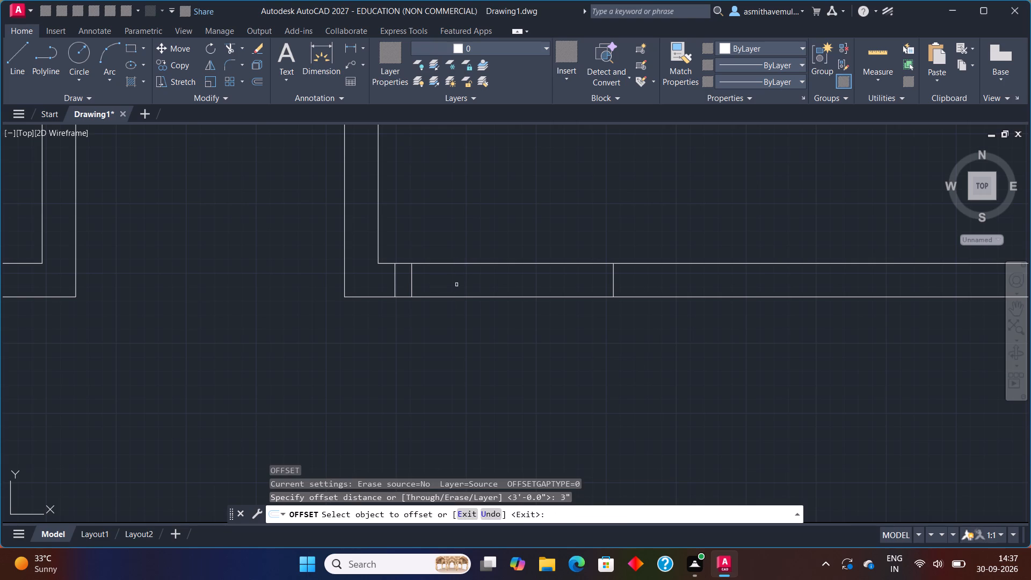
left_click(614, 276)
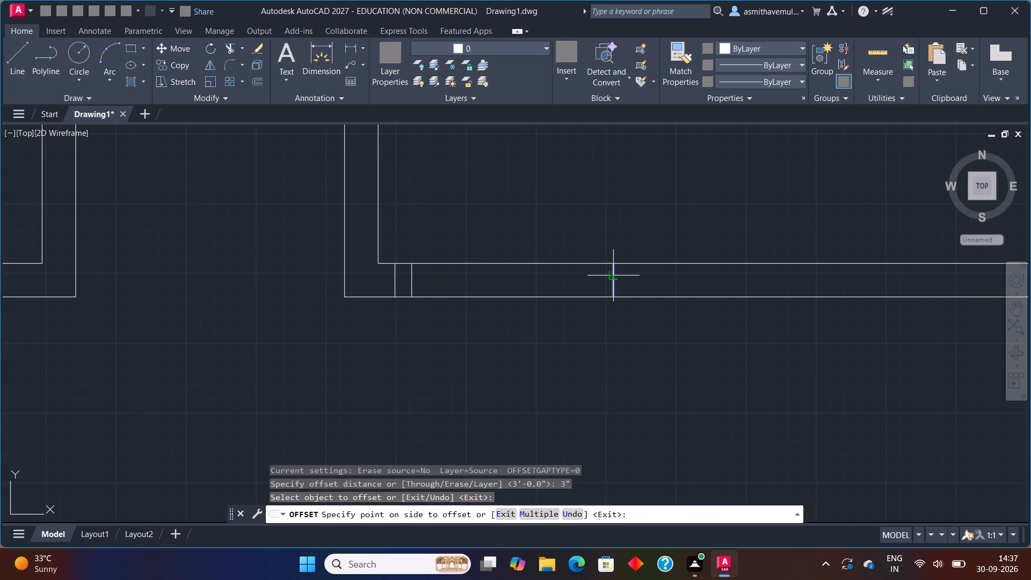
left_click(635, 276)
key("Escape")
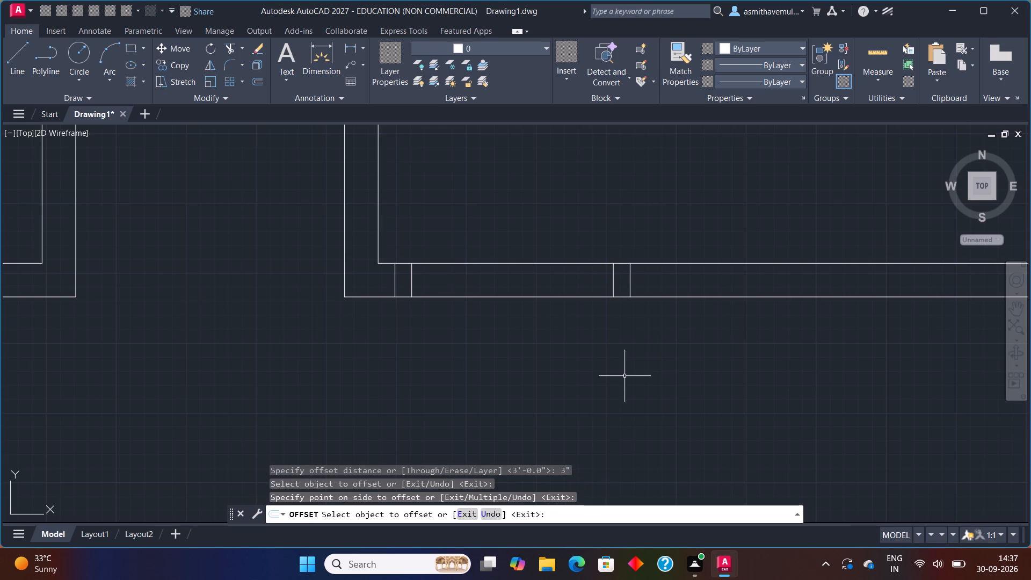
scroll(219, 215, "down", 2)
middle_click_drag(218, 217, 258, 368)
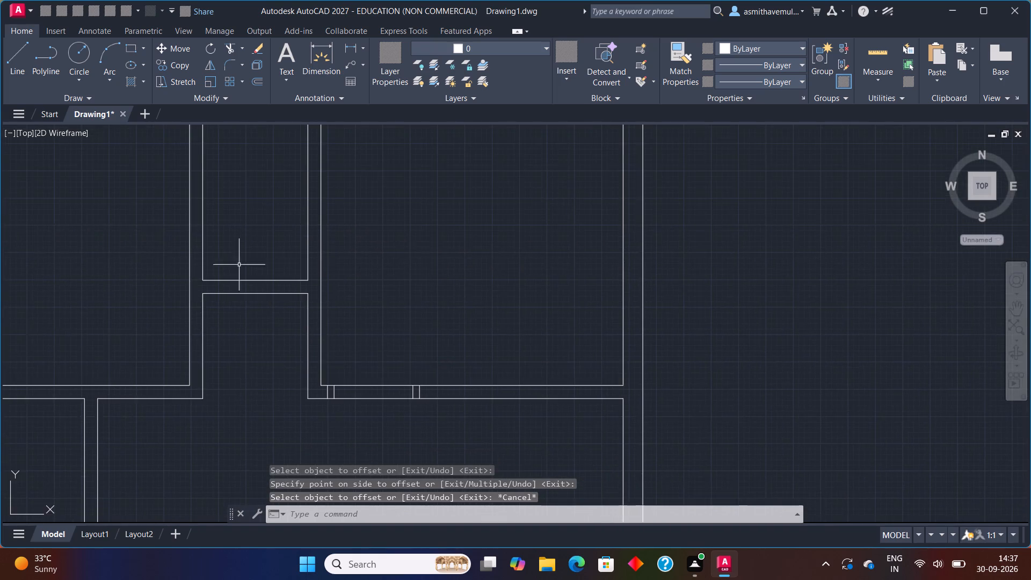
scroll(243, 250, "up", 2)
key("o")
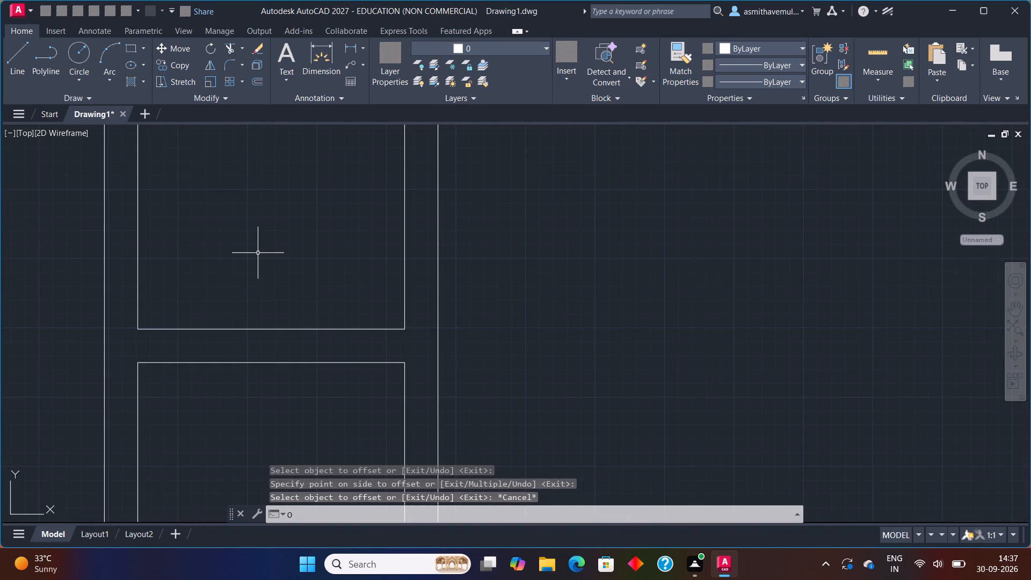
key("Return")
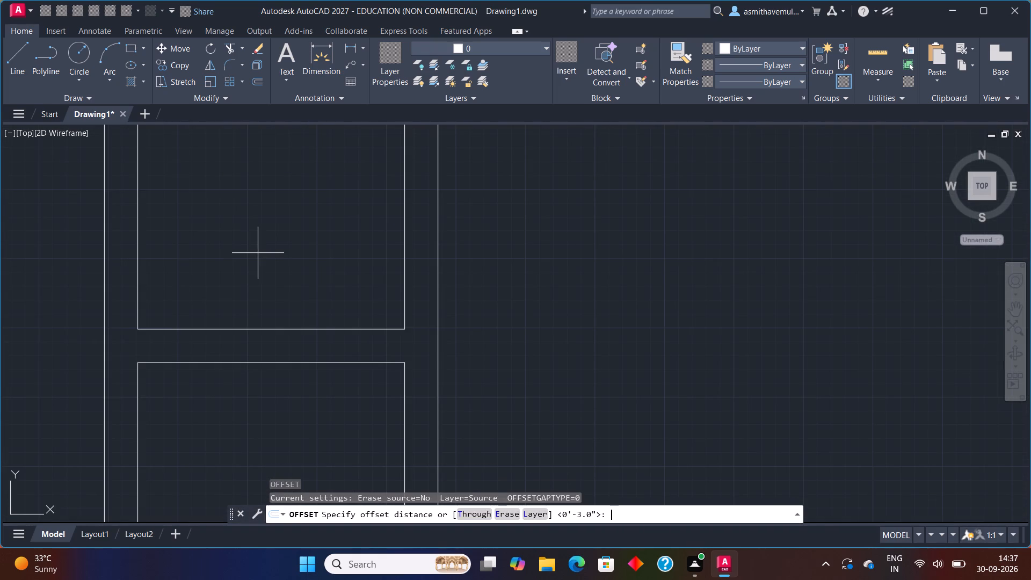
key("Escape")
Draw a line across the wall below the narrow middle room, starting 3" right of the room's lower left inner corner.
key("l")
key("Return")
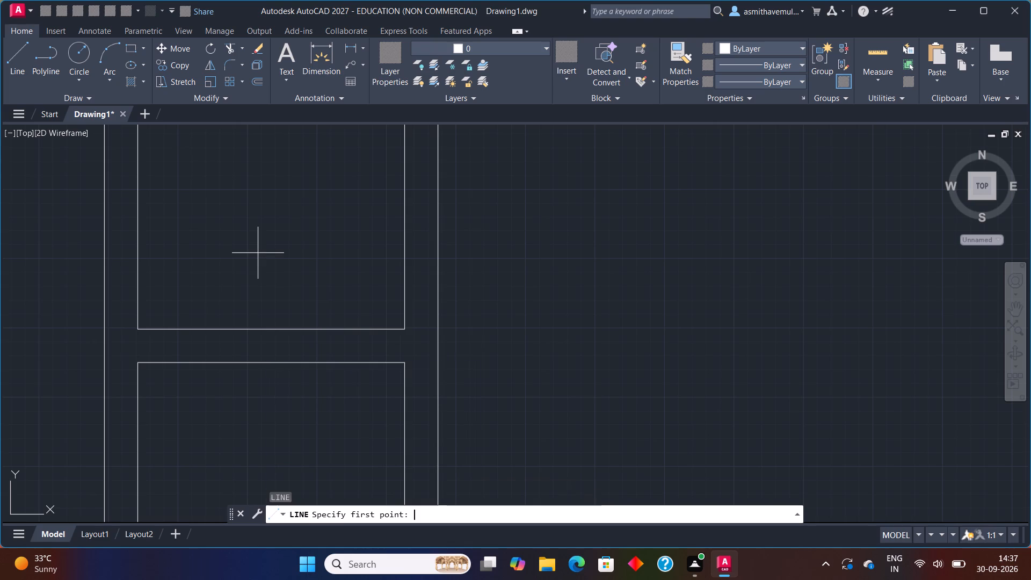
type("FROM")
key("Return")
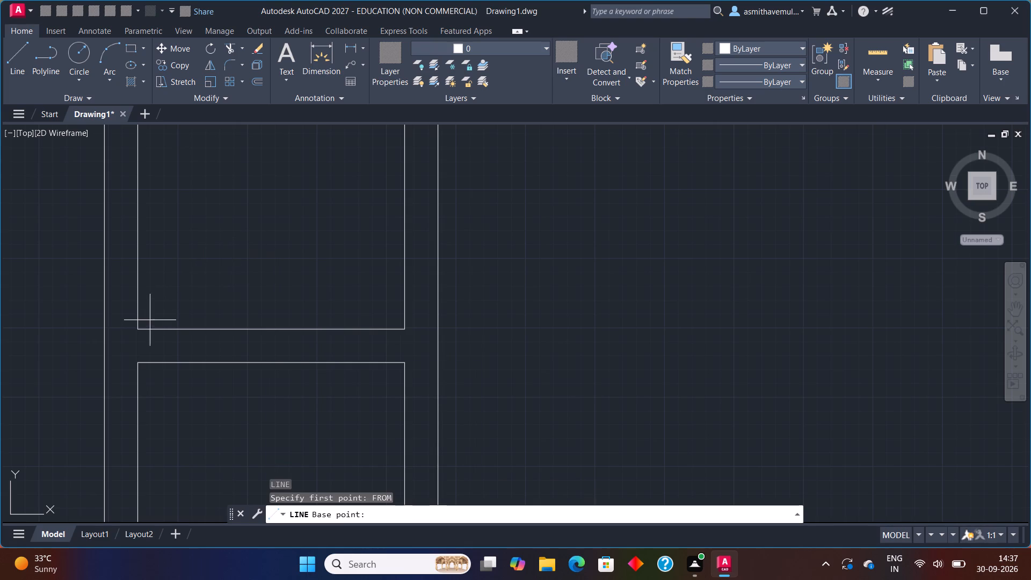
left_click(141, 328)
key("shift+at")
type("-3")
key("BackSpace")
key("BackSpace")
key("3")
key("shift+quotedbl")
type(",0")
key("Return")
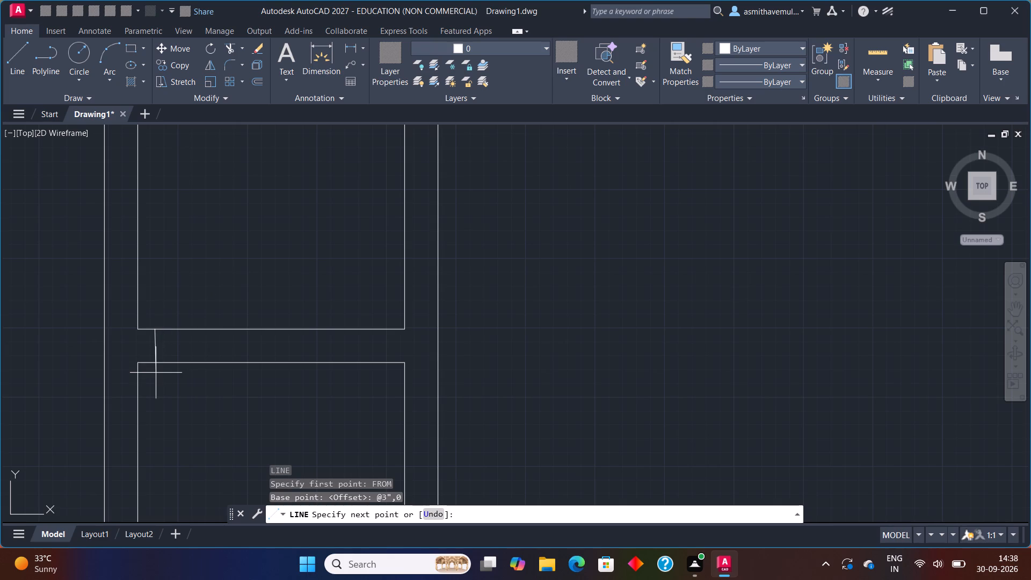
left_click(155, 365)
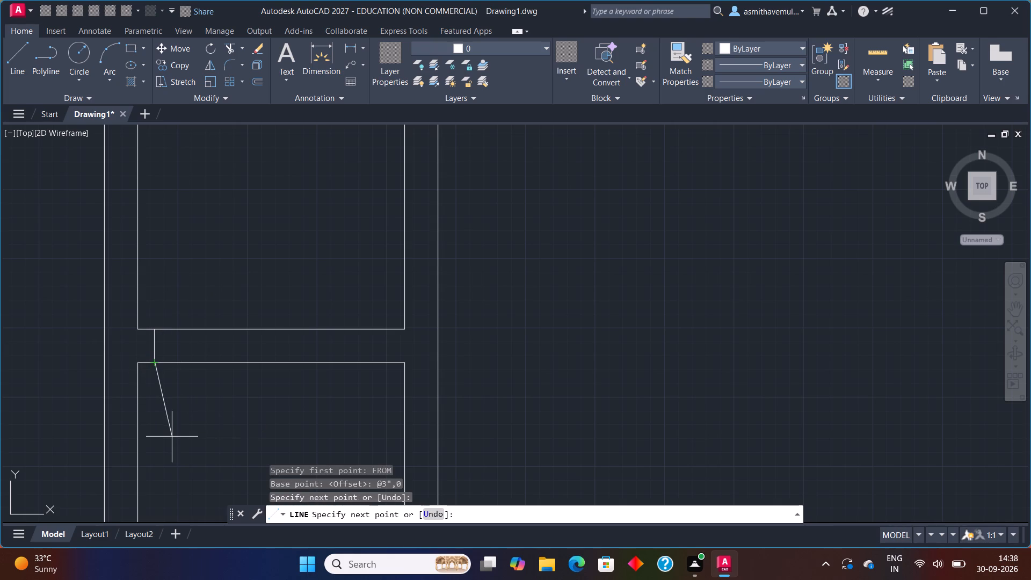
key("Escape")
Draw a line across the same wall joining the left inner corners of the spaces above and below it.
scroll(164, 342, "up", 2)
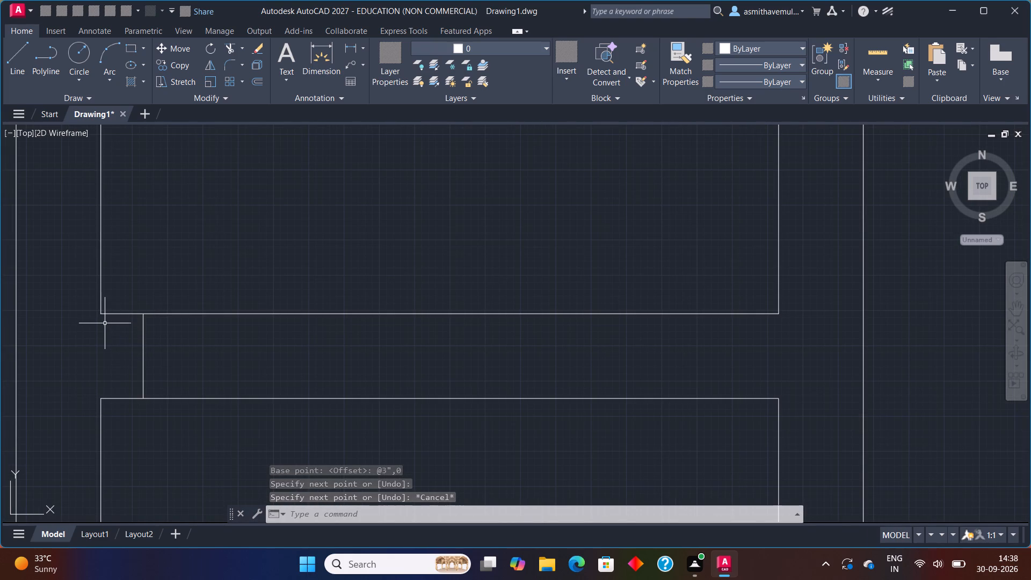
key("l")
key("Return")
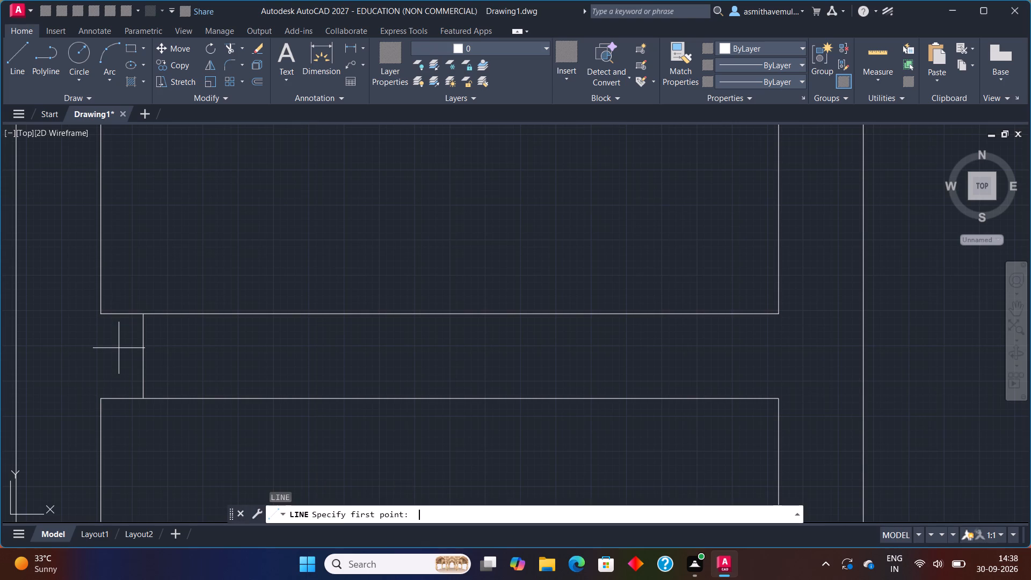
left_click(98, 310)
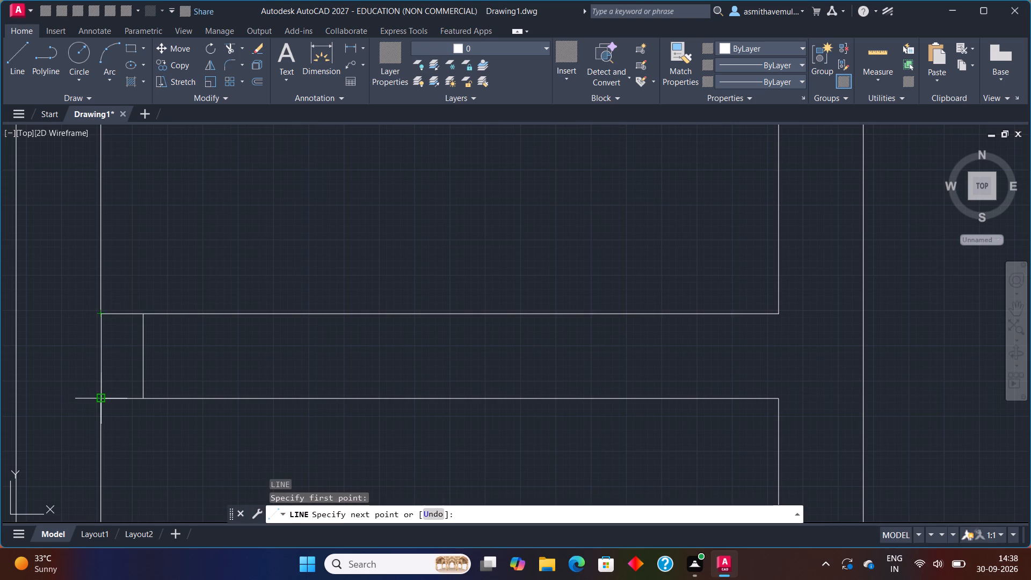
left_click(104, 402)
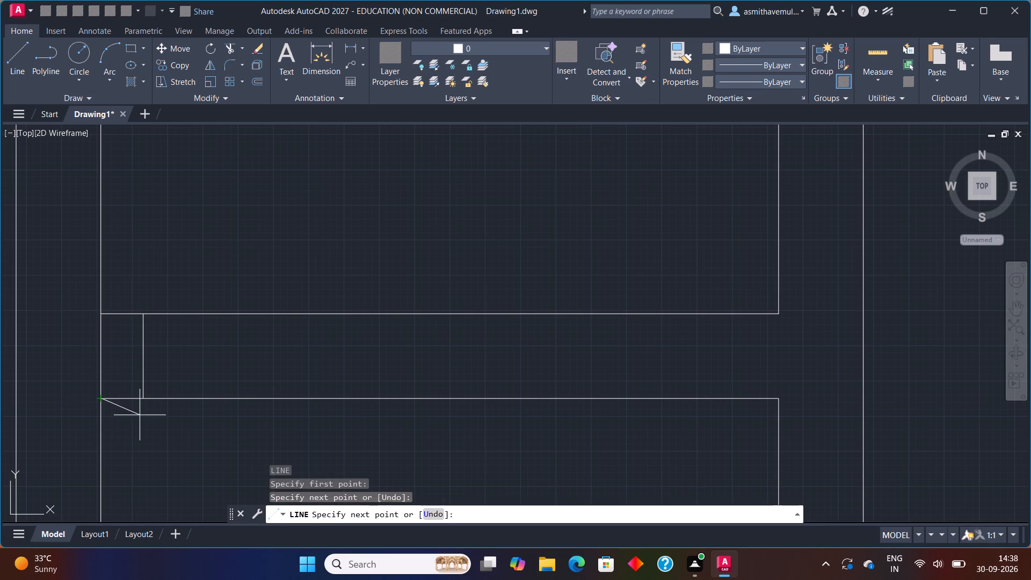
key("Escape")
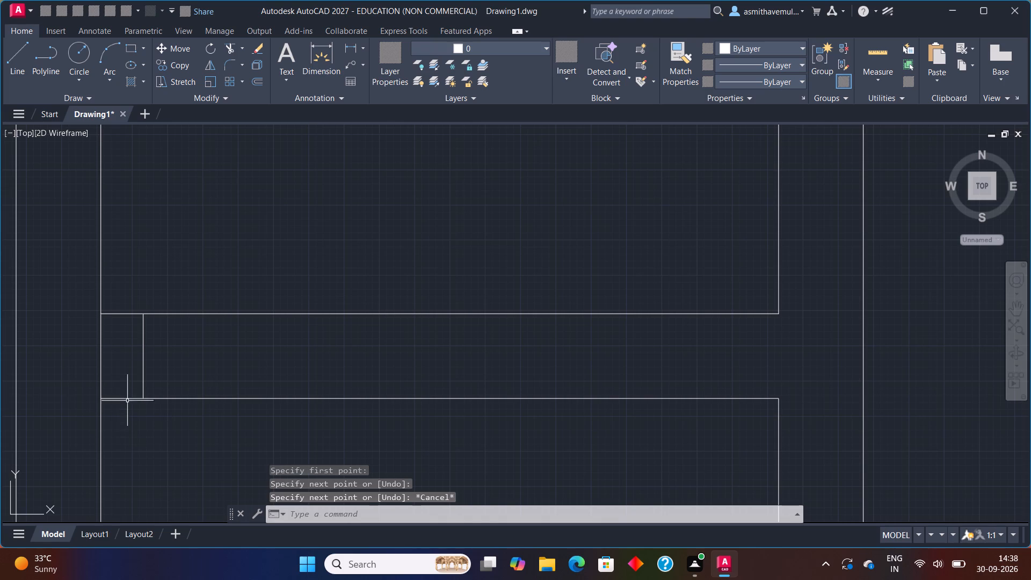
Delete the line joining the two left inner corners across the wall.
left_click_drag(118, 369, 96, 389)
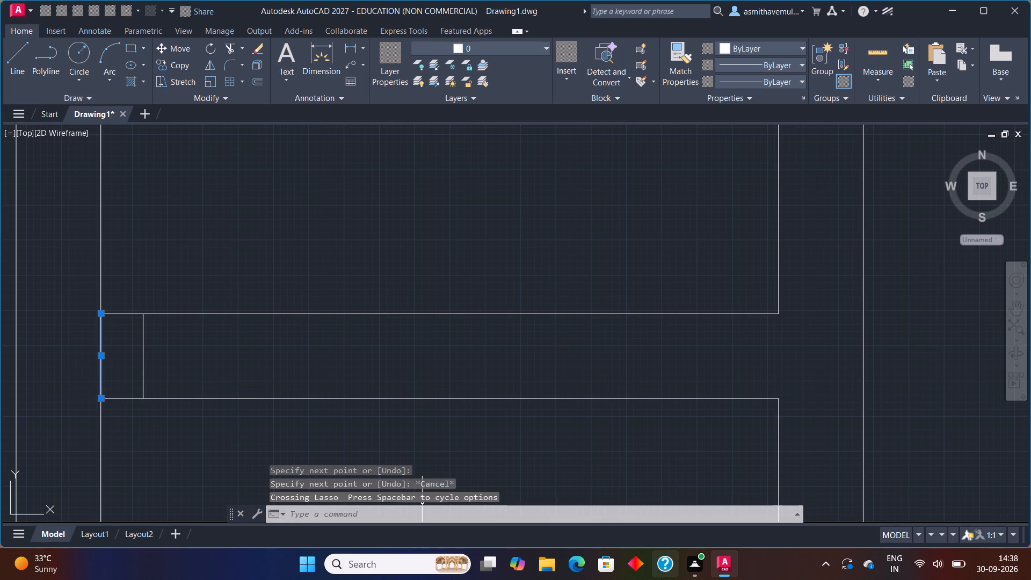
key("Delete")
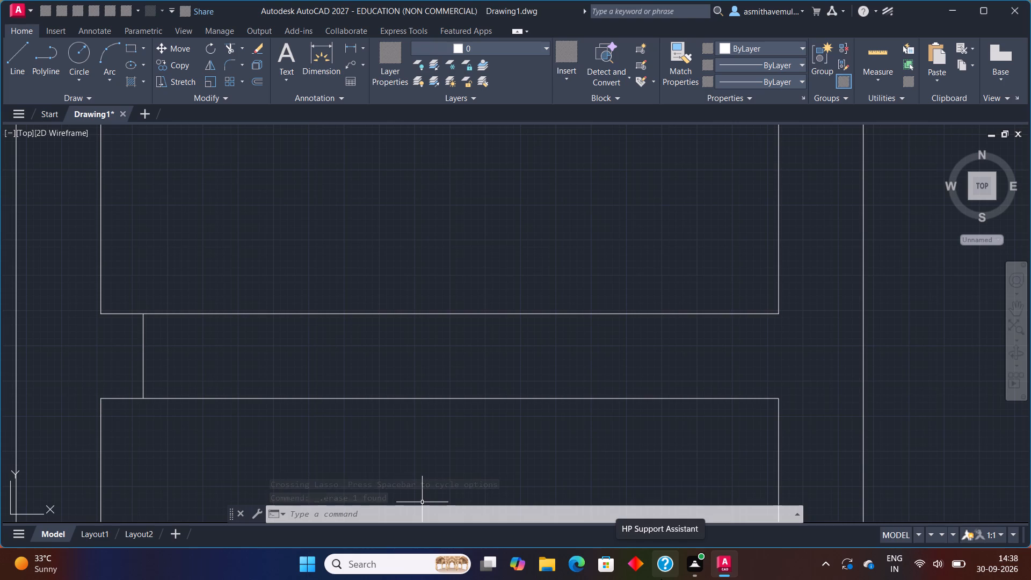
Offset the remaining line across the middle room's lower wall 3" to the right.
key("l")
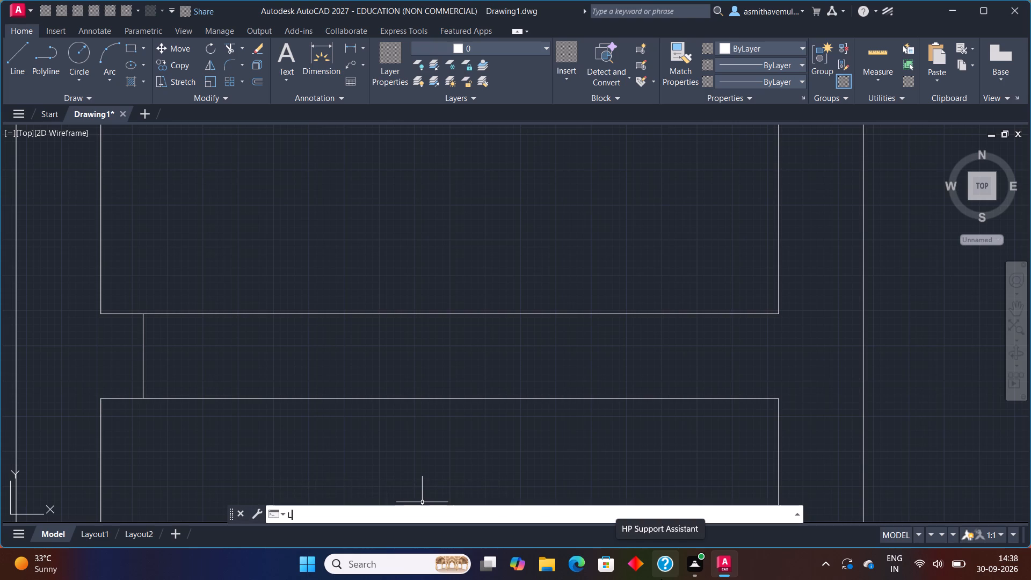
key("BackSpace")
key("o")
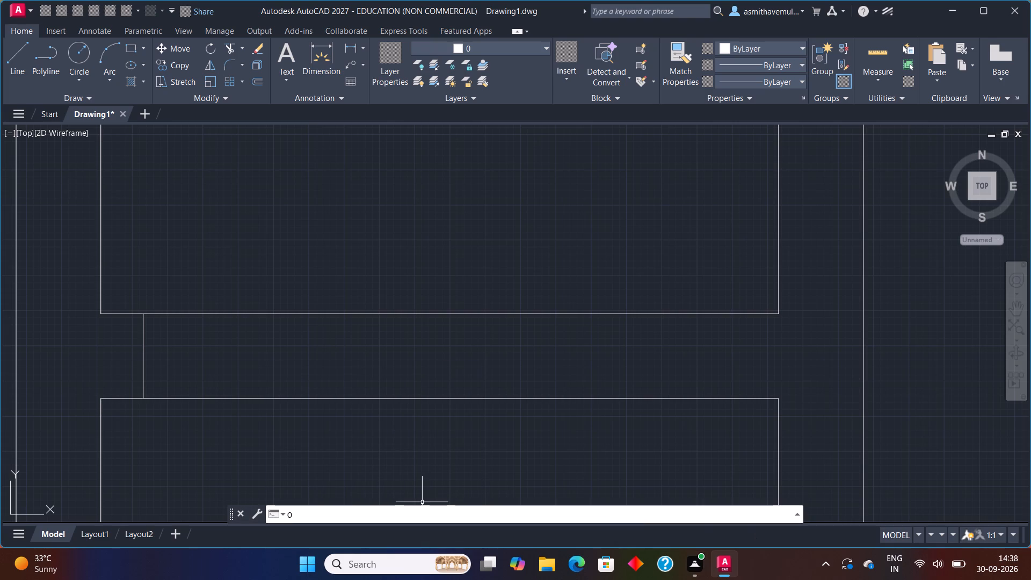
key("Return")
key("3")
key("shift+quotedbl")
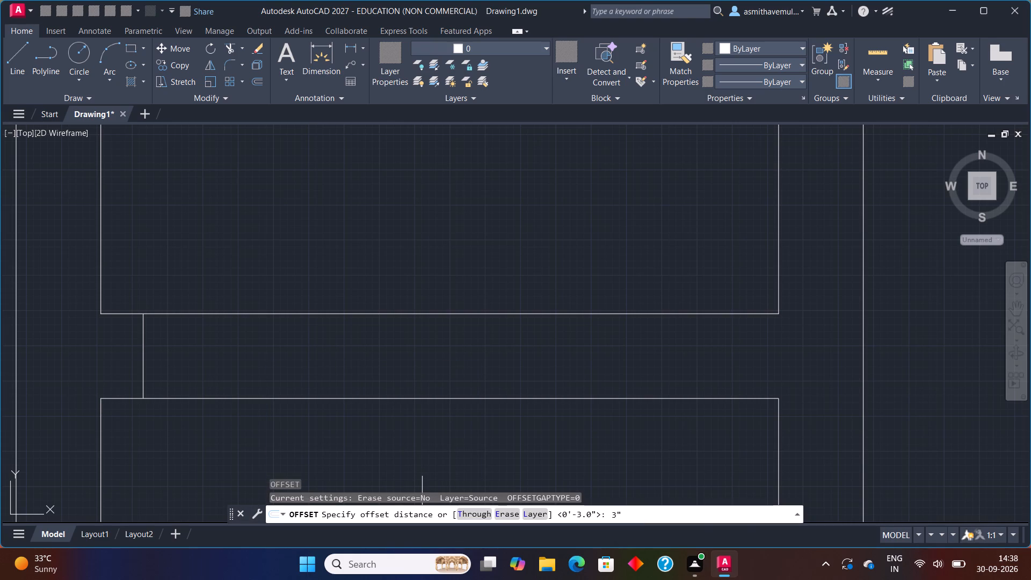
key("Return")
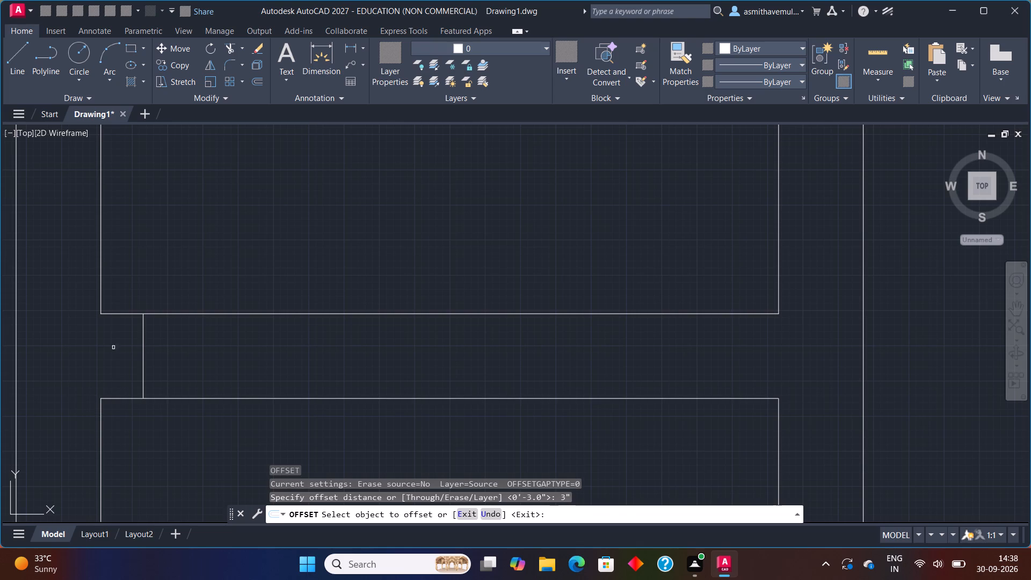
left_click(142, 350)
left_click(163, 347)
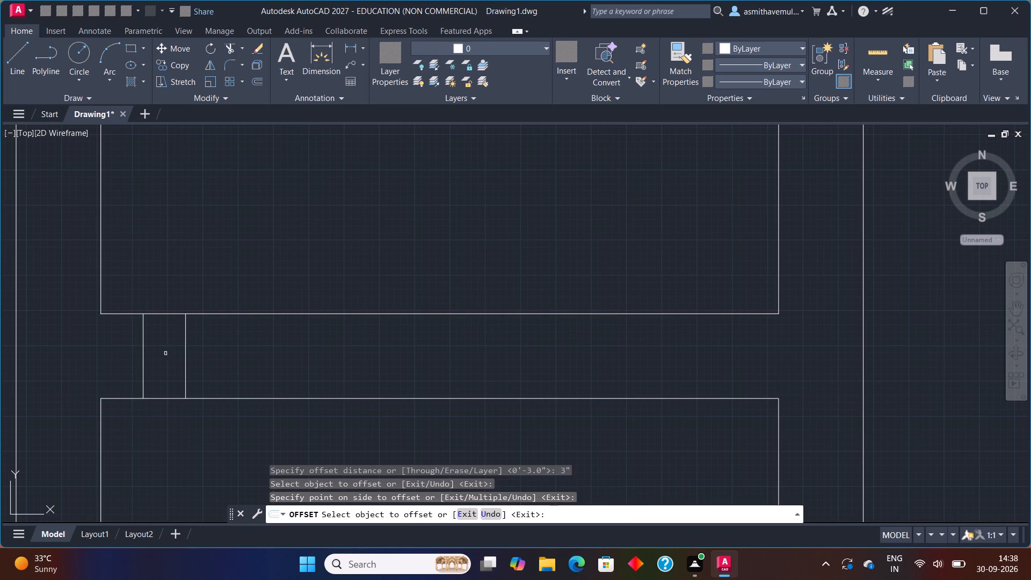
key("Escape")
Offset the second line across the middle room's lower wall 3' to the right to mark the door opening width.
key("o")
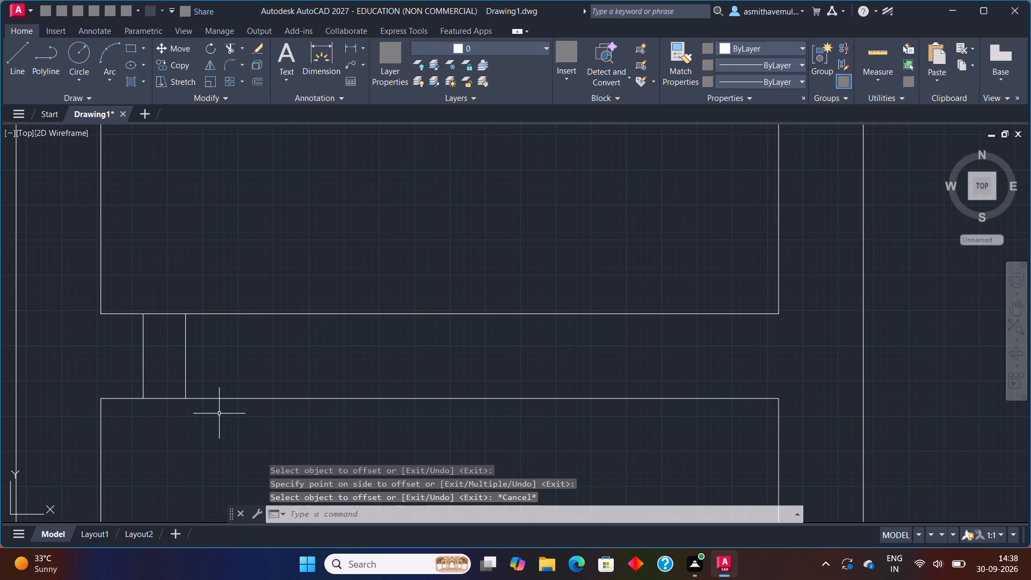
key("Return")
type("3'")
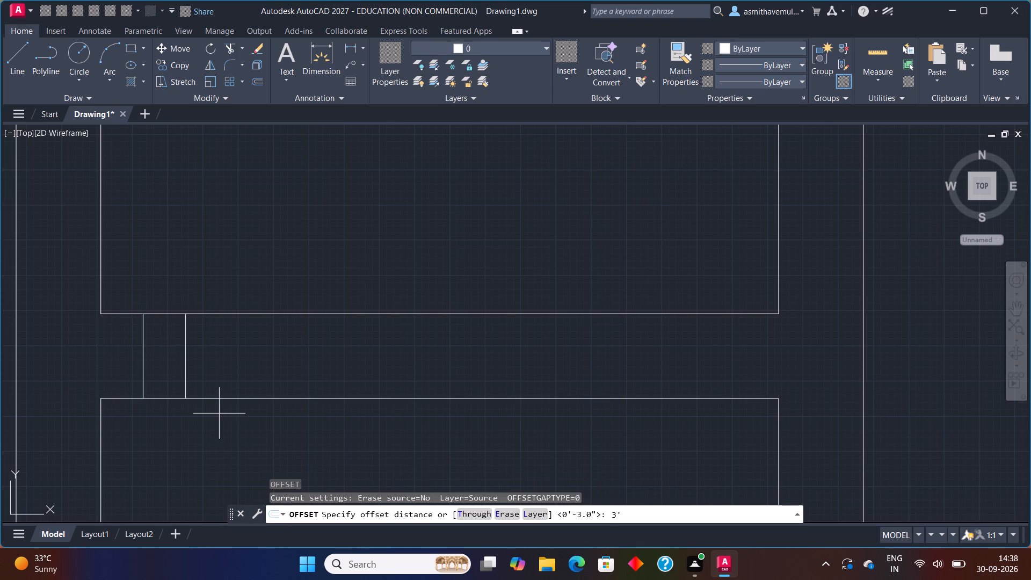
key("Return")
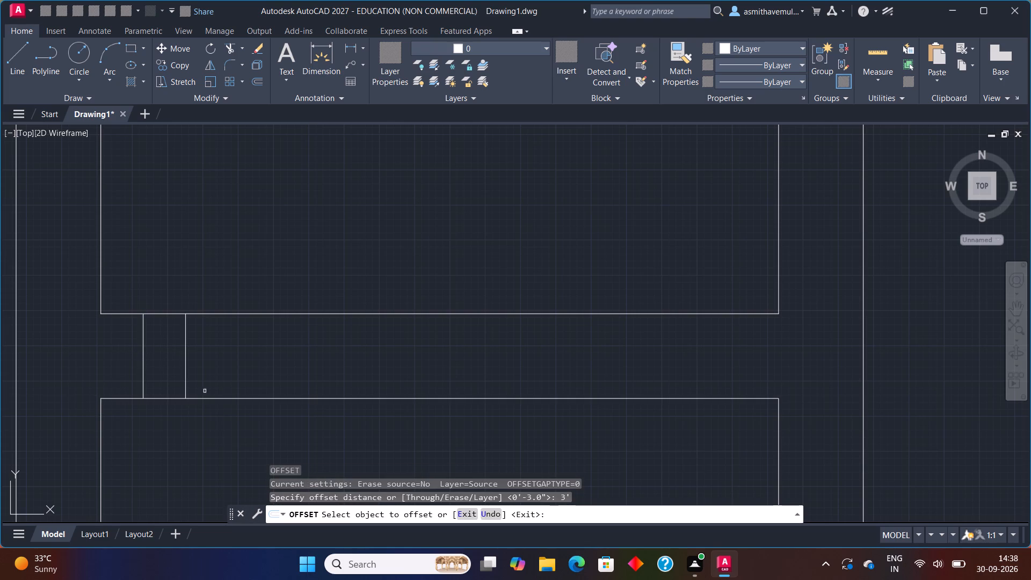
left_click(185, 367)
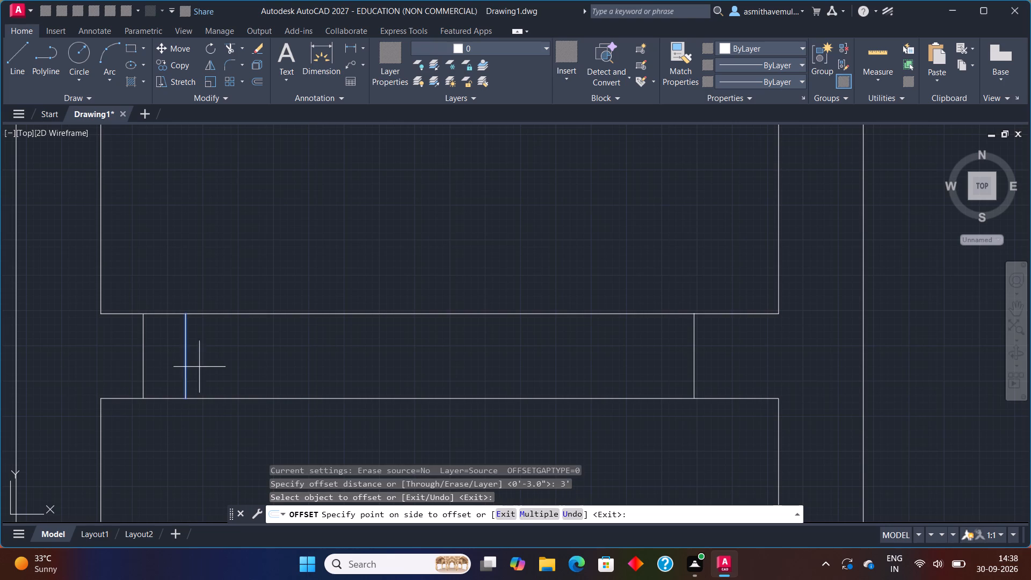
left_click(231, 372)
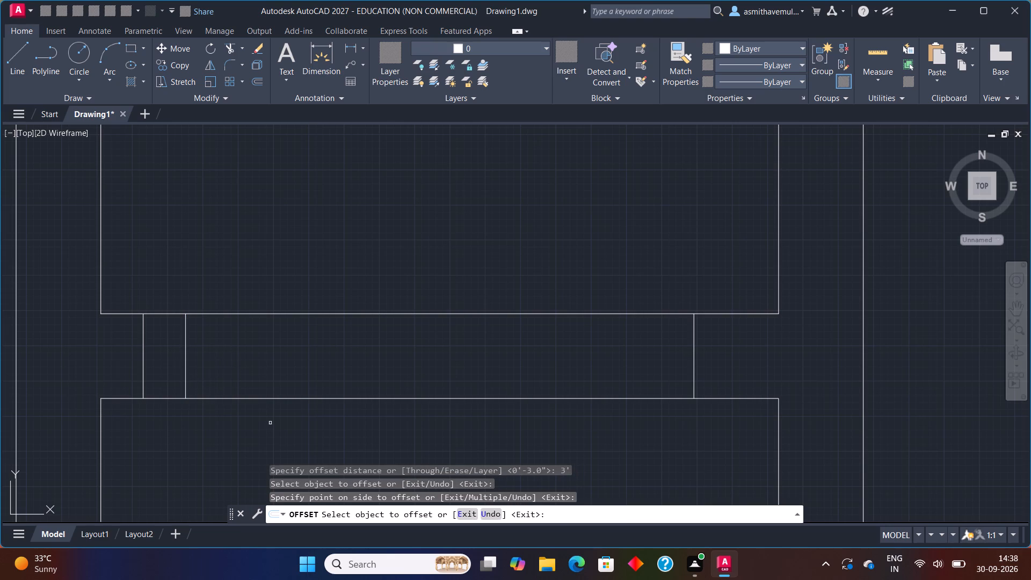
key("Escape")
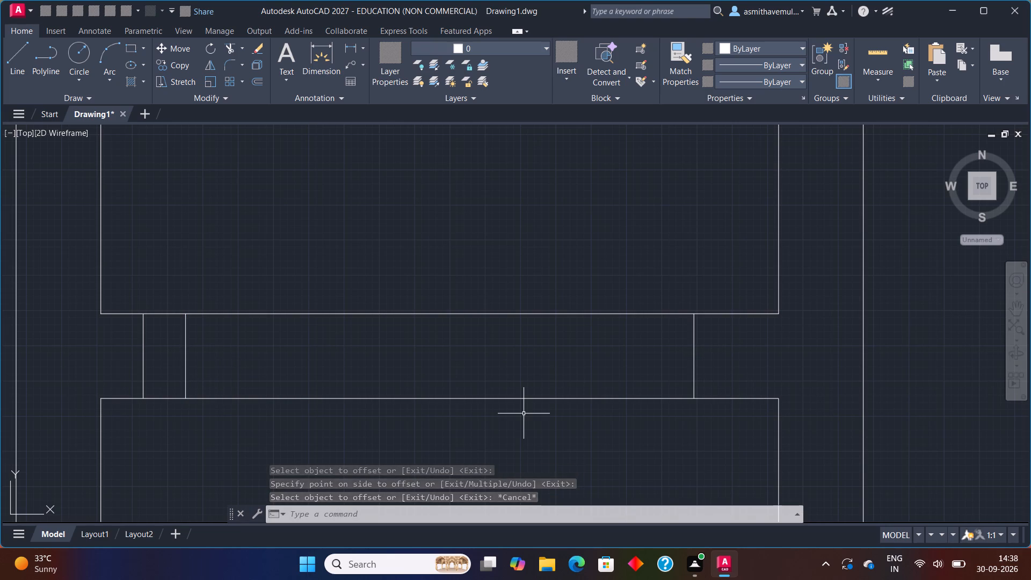
Offset the rightmost line across the middle room's lower wall 3" to the right.
key("o")
key("Return")
key("3")
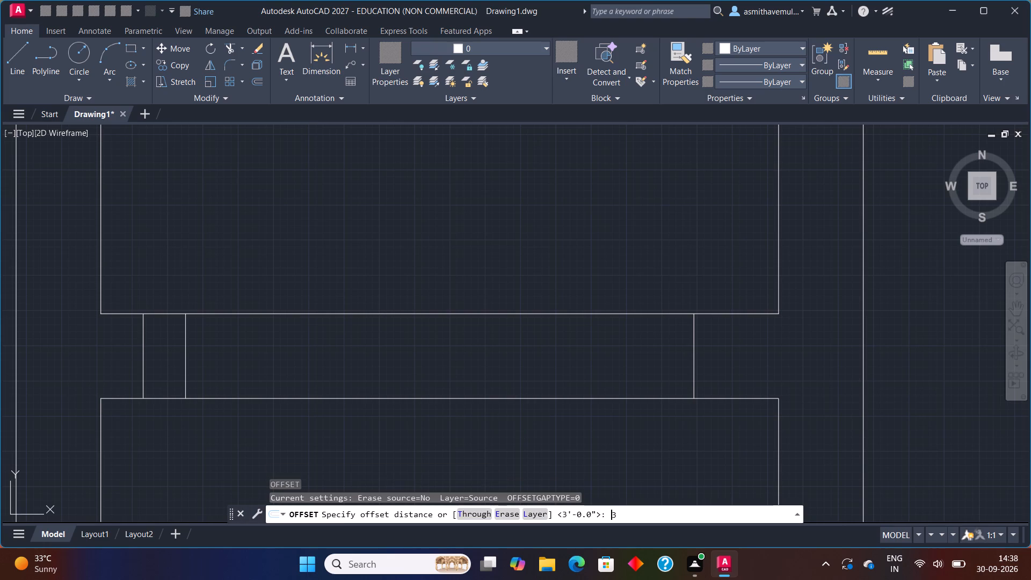
key("shift+quotedbl")
key("Return")
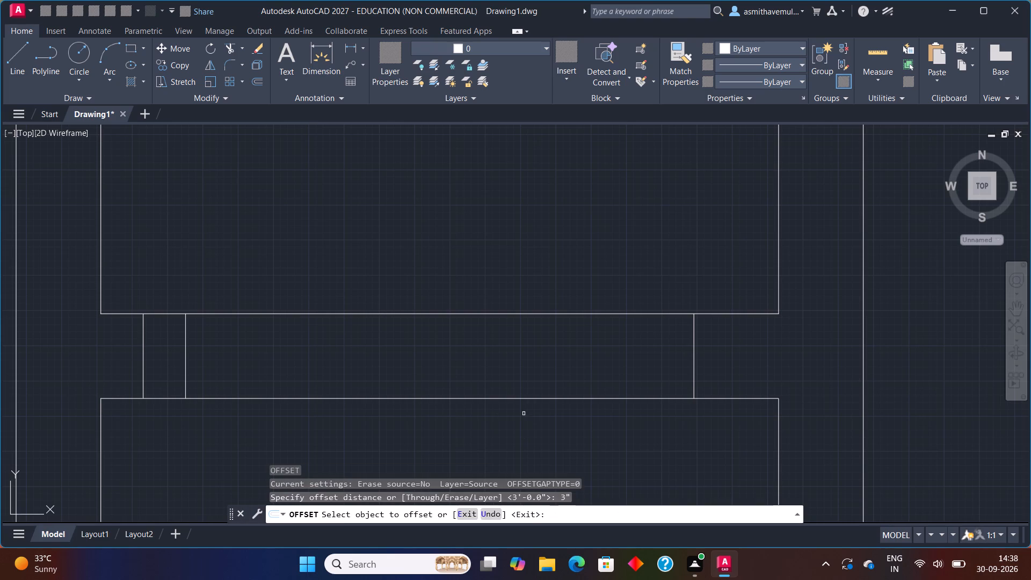
left_click(695, 372)
left_click(727, 363)
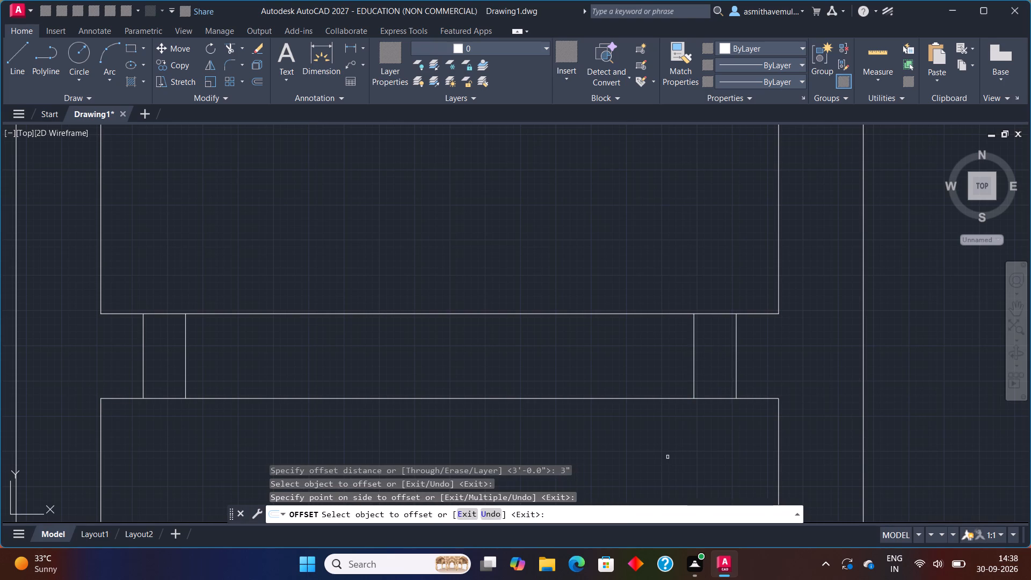
key("Escape")
Draw a line across the wall above the lower-left room, starting 3" left of that room's upper-right inner corner.
scroll(692, 394, "down", 4)
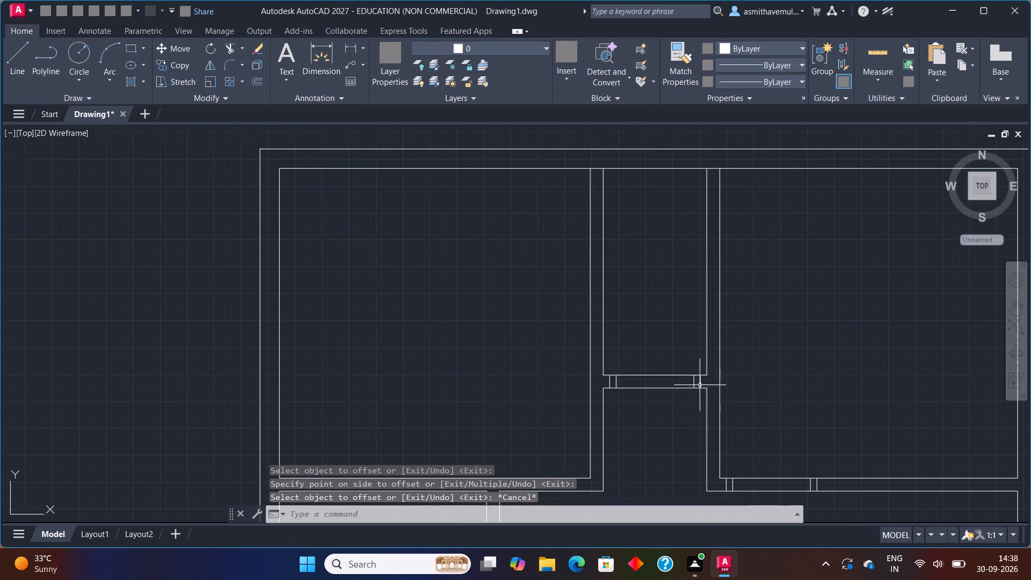
middle_click_drag(728, 425, 598, 376)
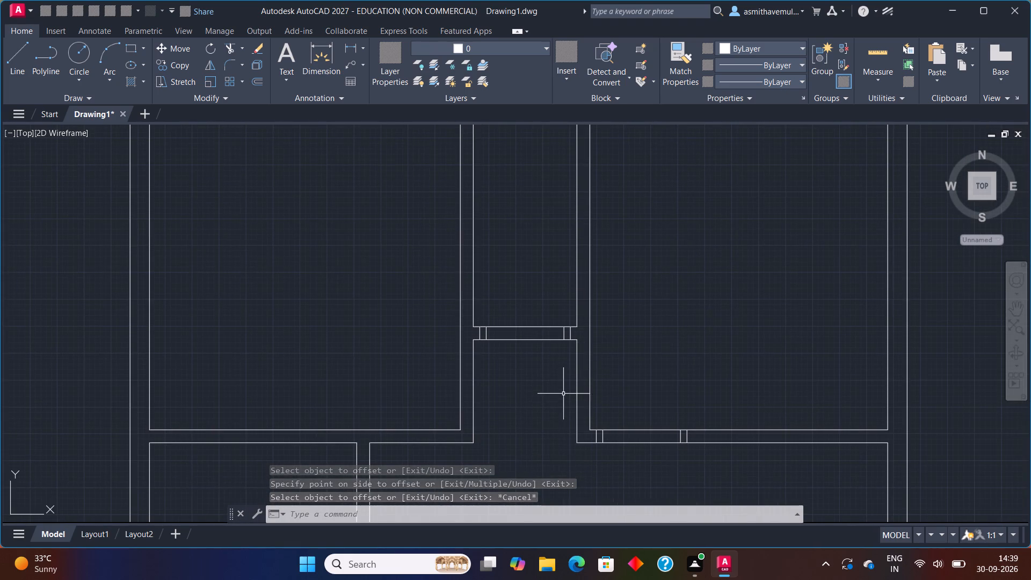
scroll(551, 391, "up", 1)
scroll(525, 422, "down", 2)
middle_click_drag(525, 441, 565, 252)
scroll(525, 440, "down", 1)
scroll(565, 250, "up", 1)
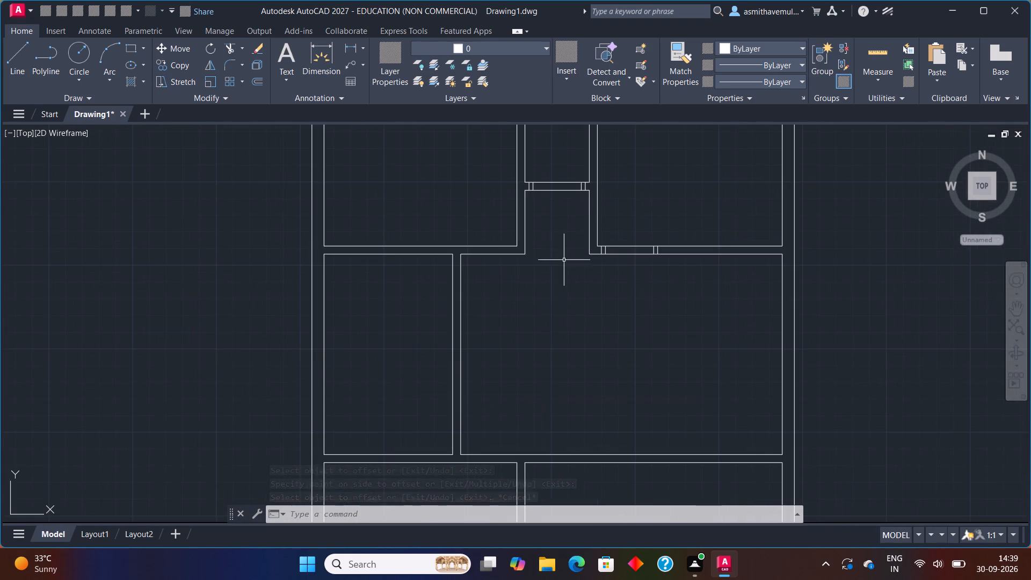
scroll(500, 408, "down", 1)
middle_click_drag(487, 455, 468, 366)
scroll(467, 349, "up", 1)
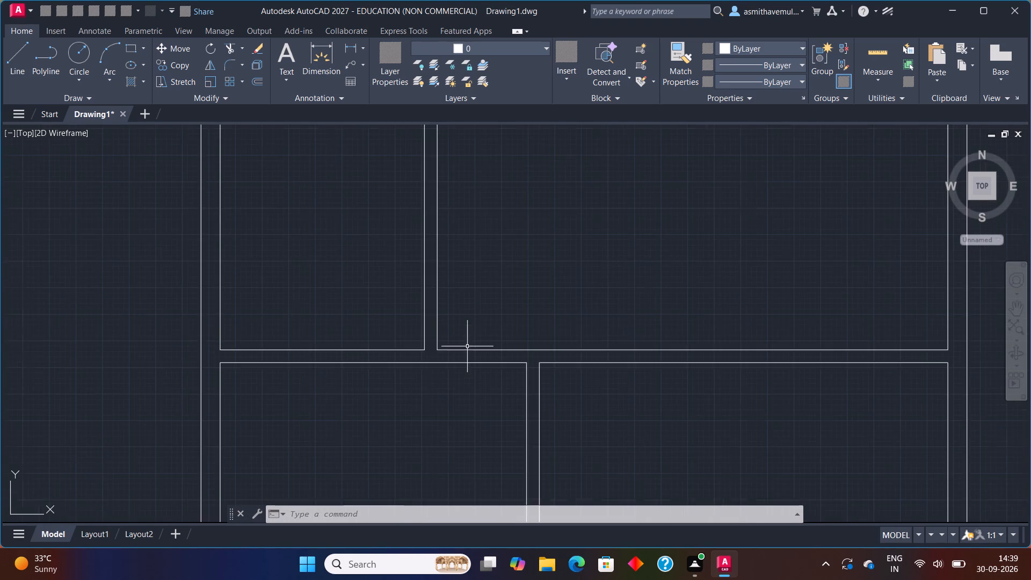
scroll(467, 347, "up", 2)
key("l")
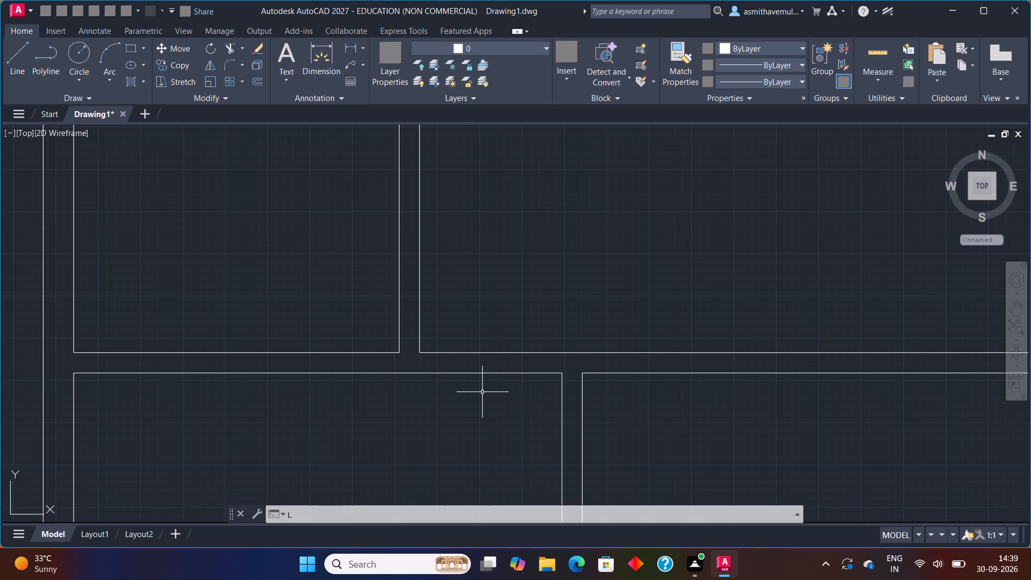
key("Return")
type("FROM")
key("Return")
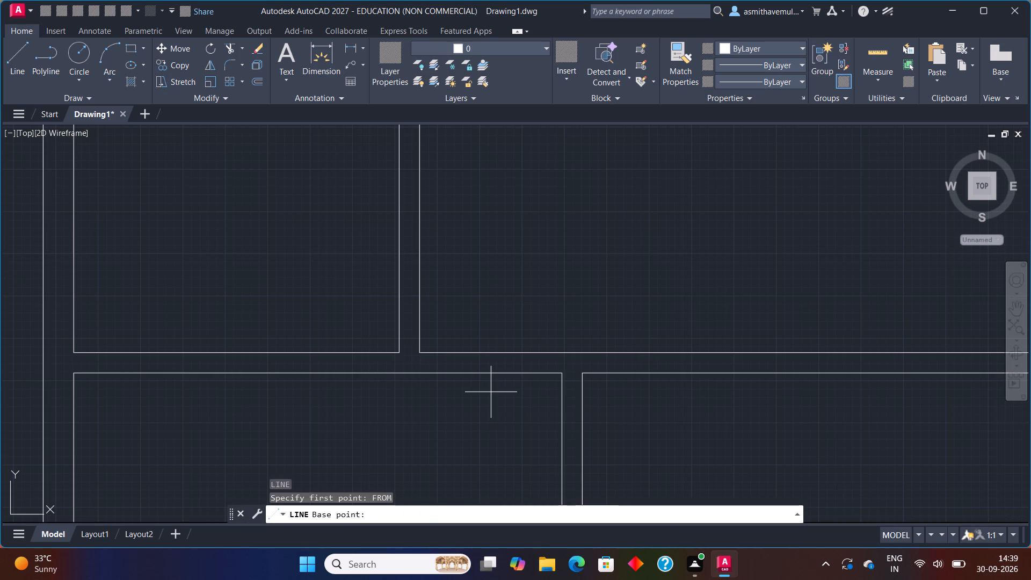
left_click(564, 375)
key("shift+at")
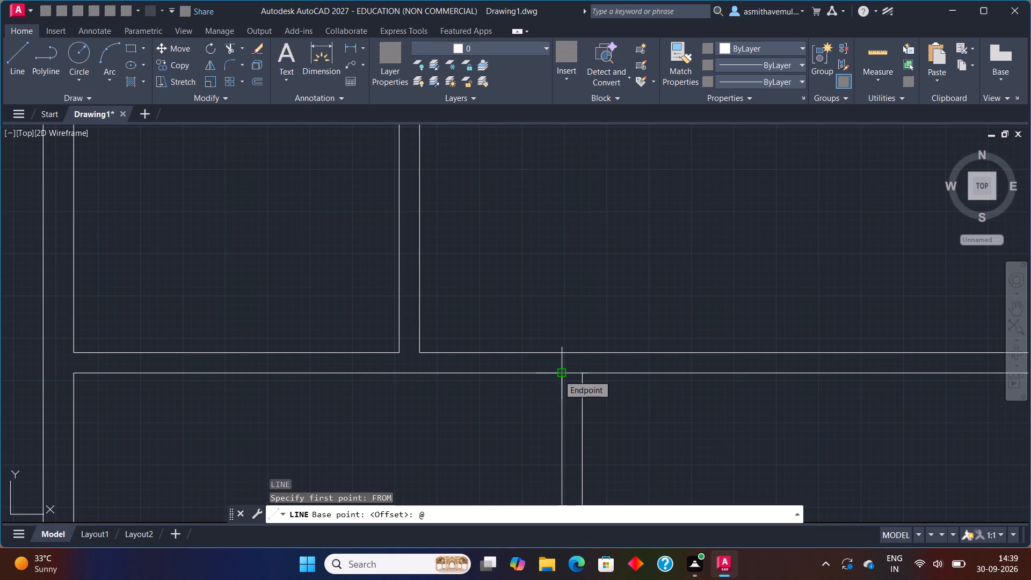
key("minus")
key("3")
type("\",")
key("0")
key("Return")
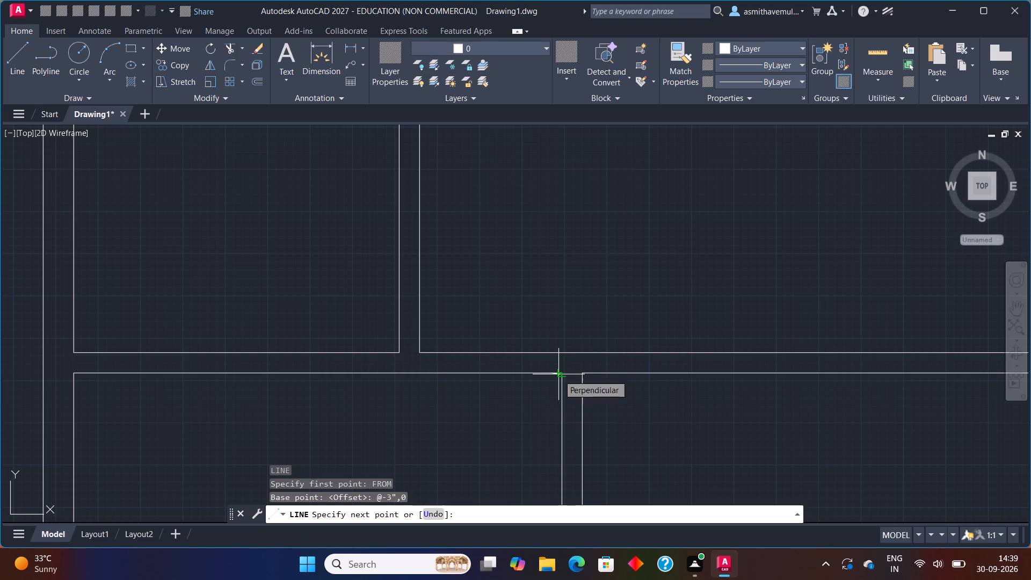
left_click(553, 352)
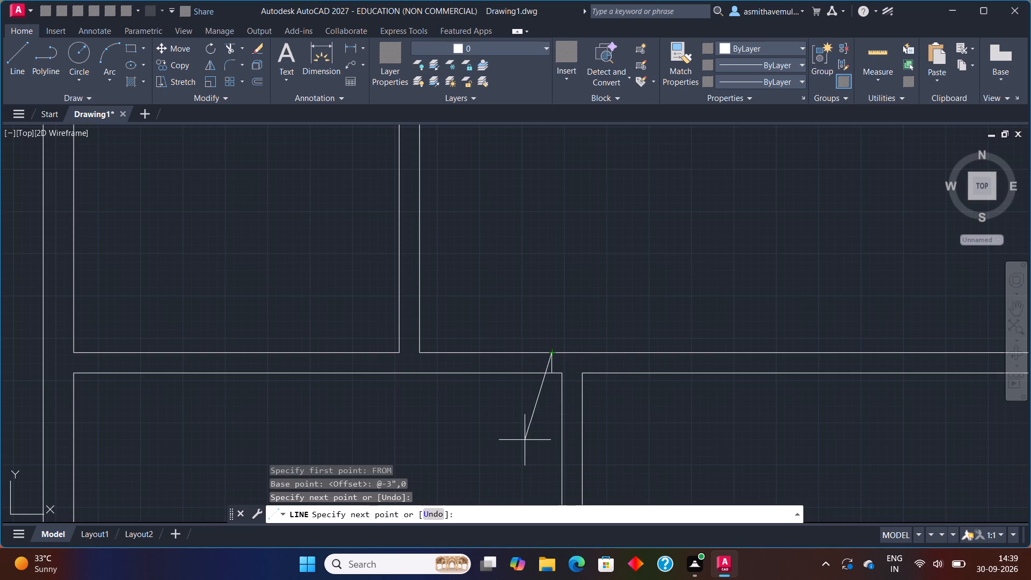
key("Escape")
Offset the new line across the wall above the lower-left room 3" to the left.
key("o")
key("Return")
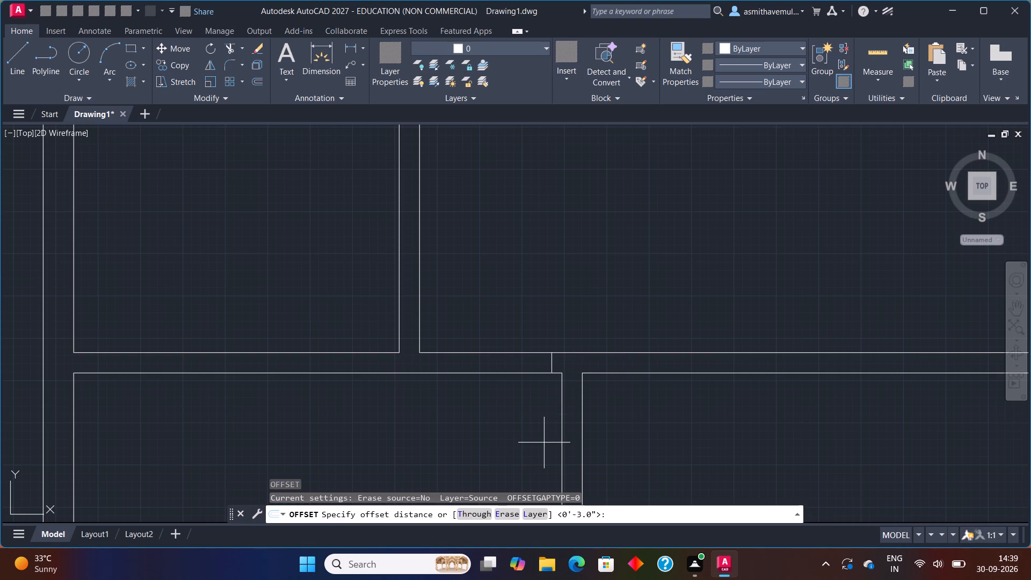
key("3")
key("shift+quotedbl")
key("Return")
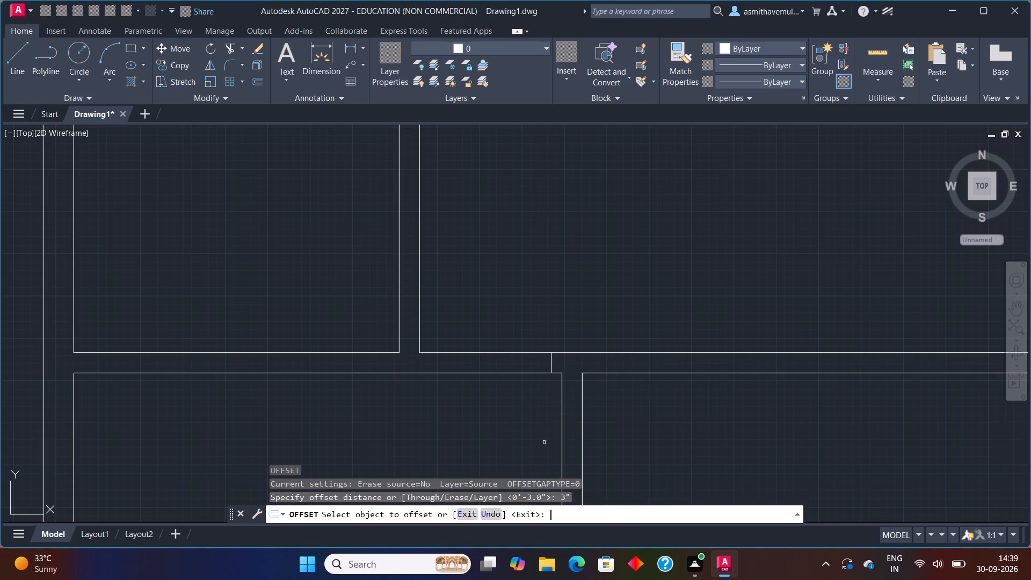
left_click(553, 360)
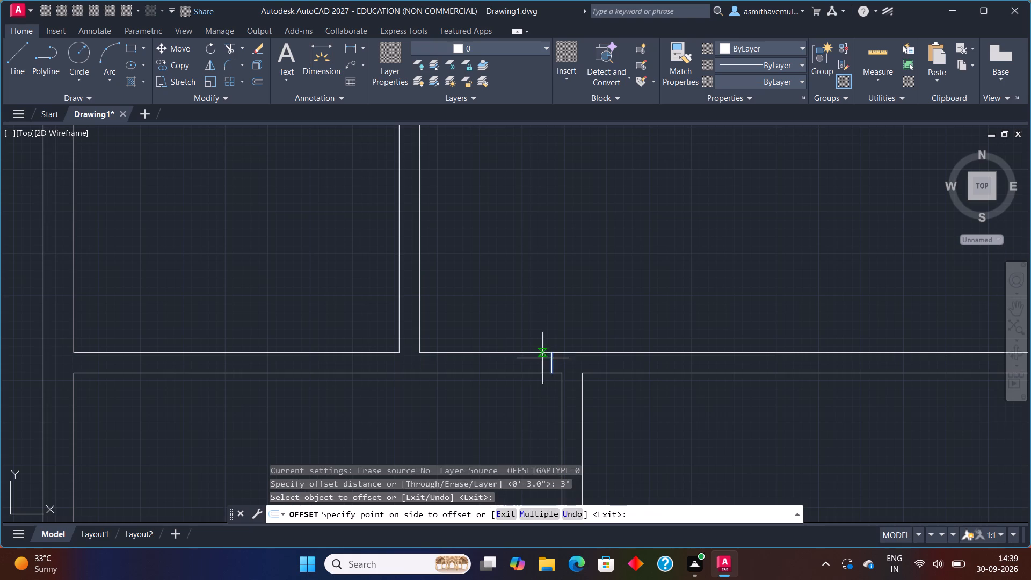
left_click(532, 360)
key("Escape")
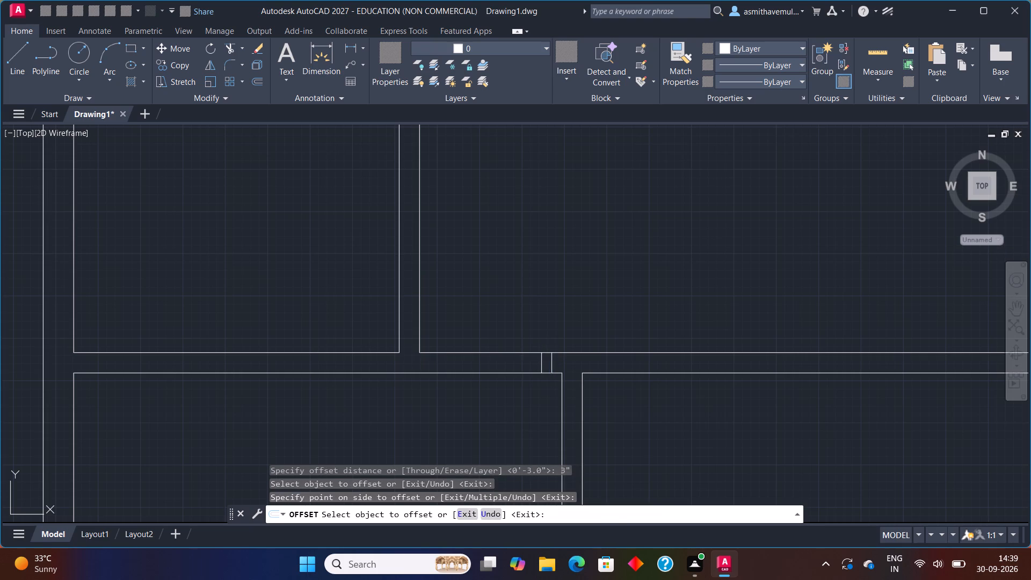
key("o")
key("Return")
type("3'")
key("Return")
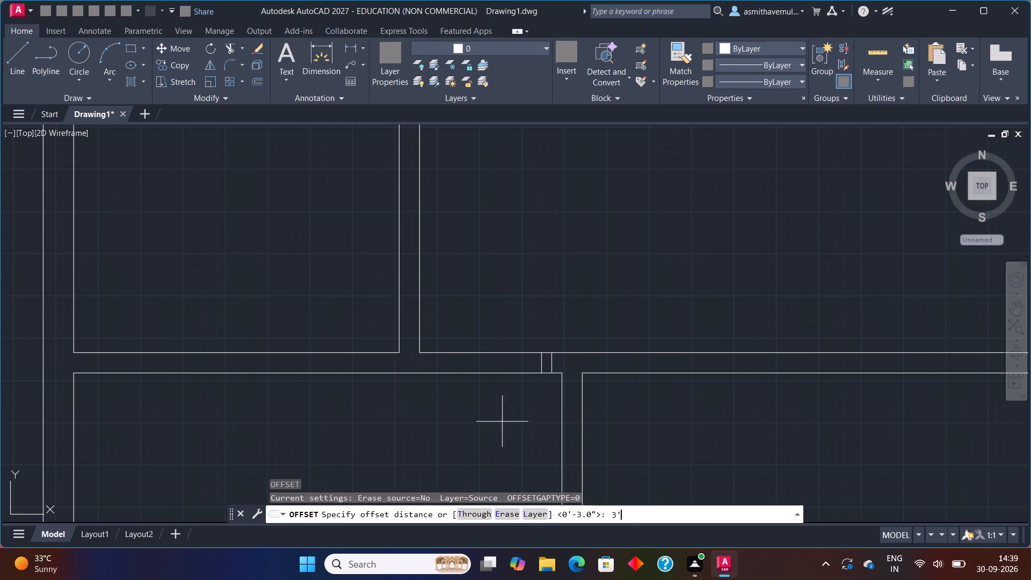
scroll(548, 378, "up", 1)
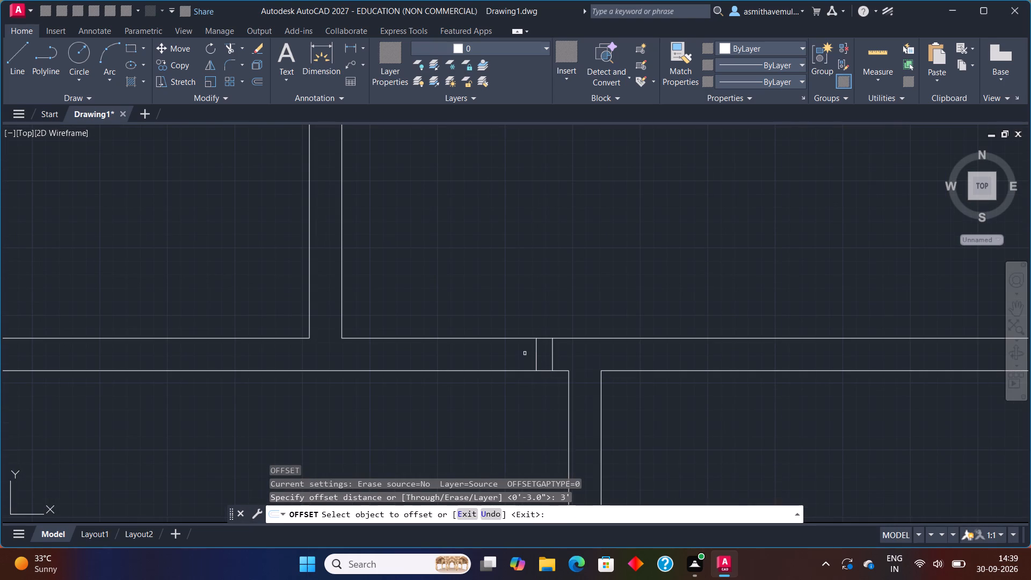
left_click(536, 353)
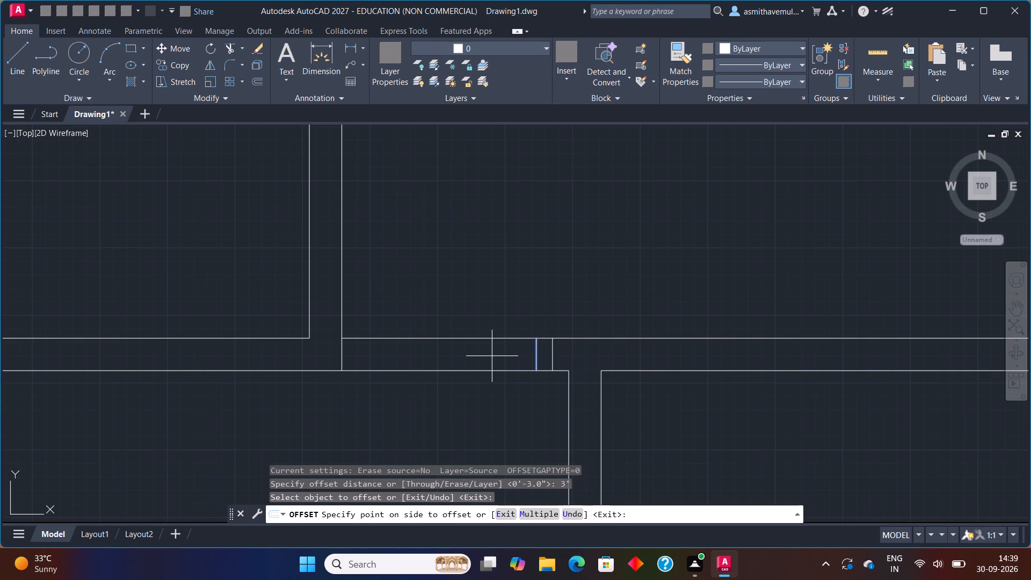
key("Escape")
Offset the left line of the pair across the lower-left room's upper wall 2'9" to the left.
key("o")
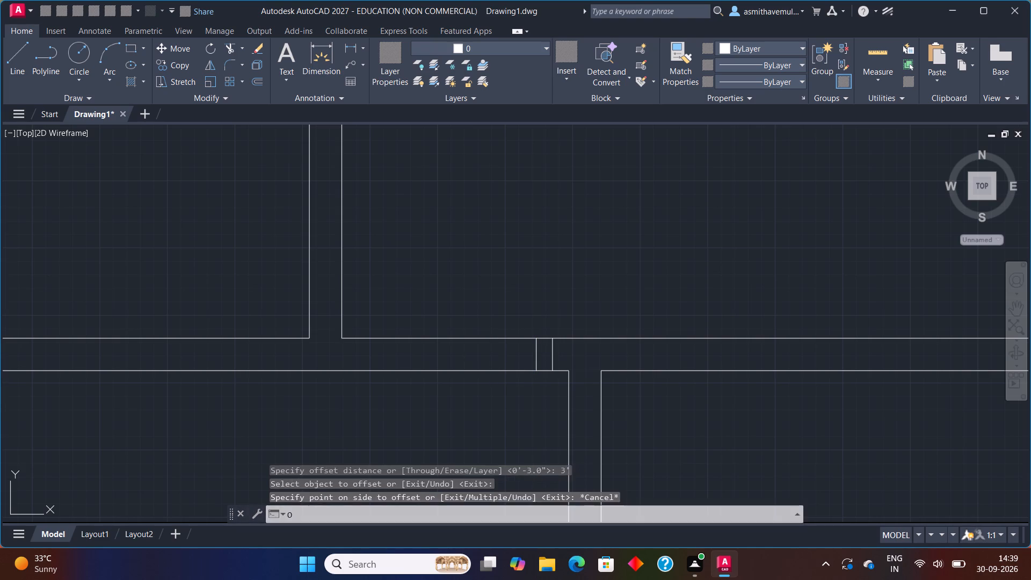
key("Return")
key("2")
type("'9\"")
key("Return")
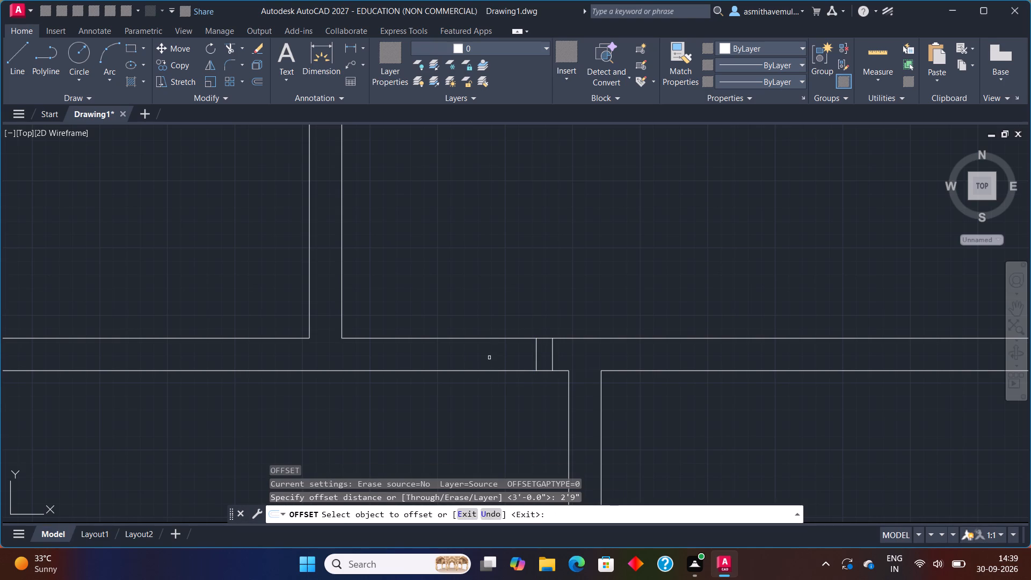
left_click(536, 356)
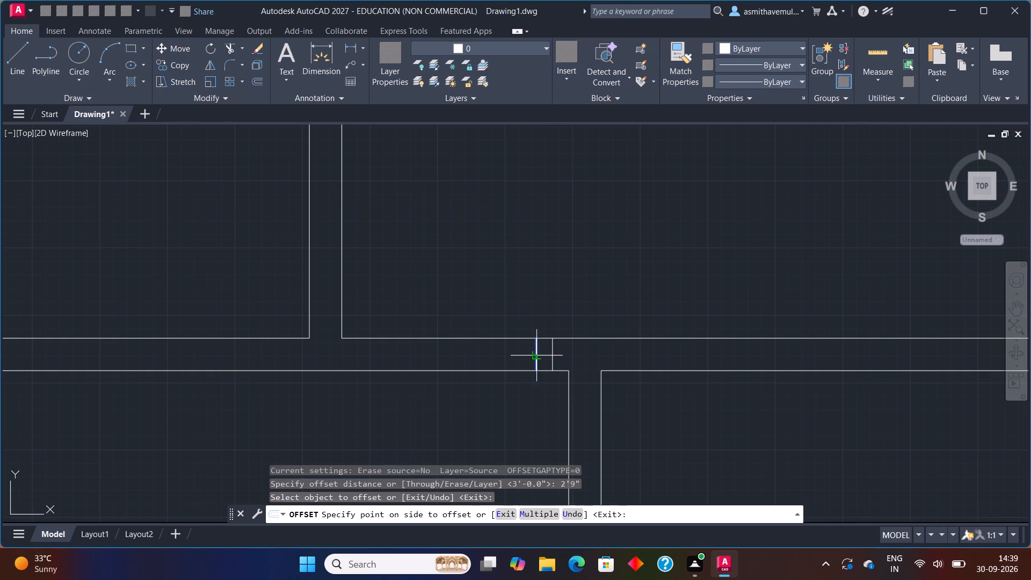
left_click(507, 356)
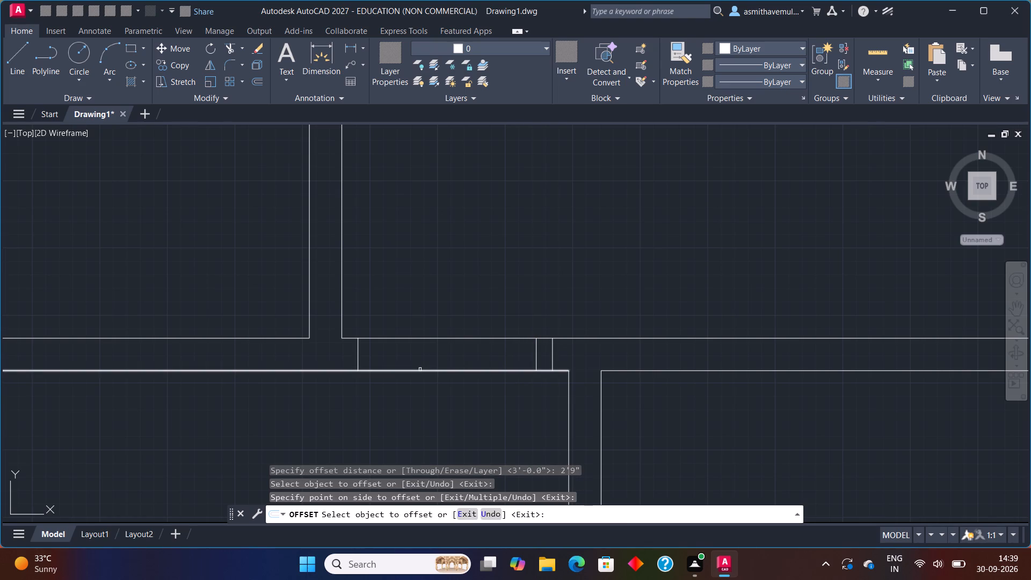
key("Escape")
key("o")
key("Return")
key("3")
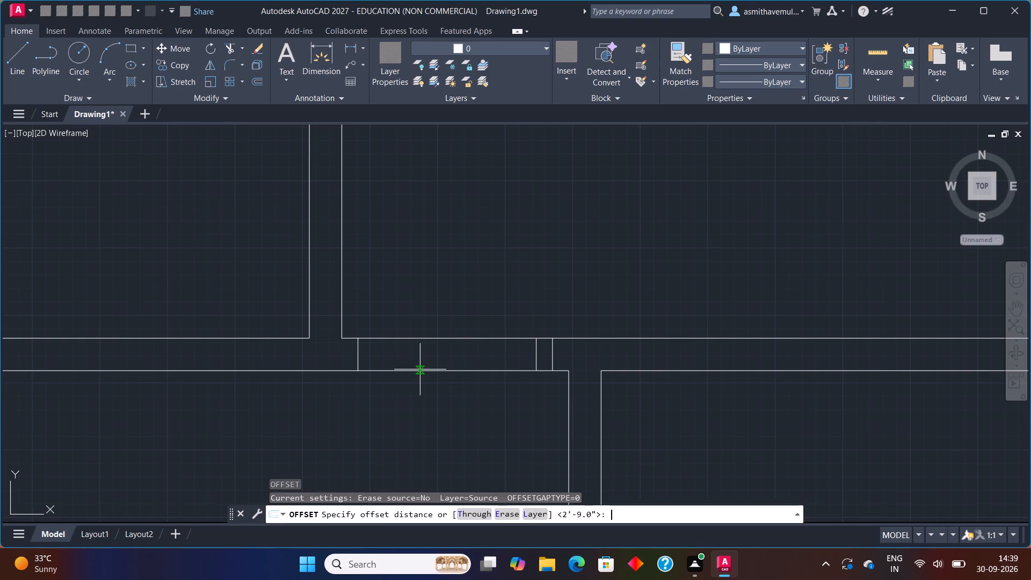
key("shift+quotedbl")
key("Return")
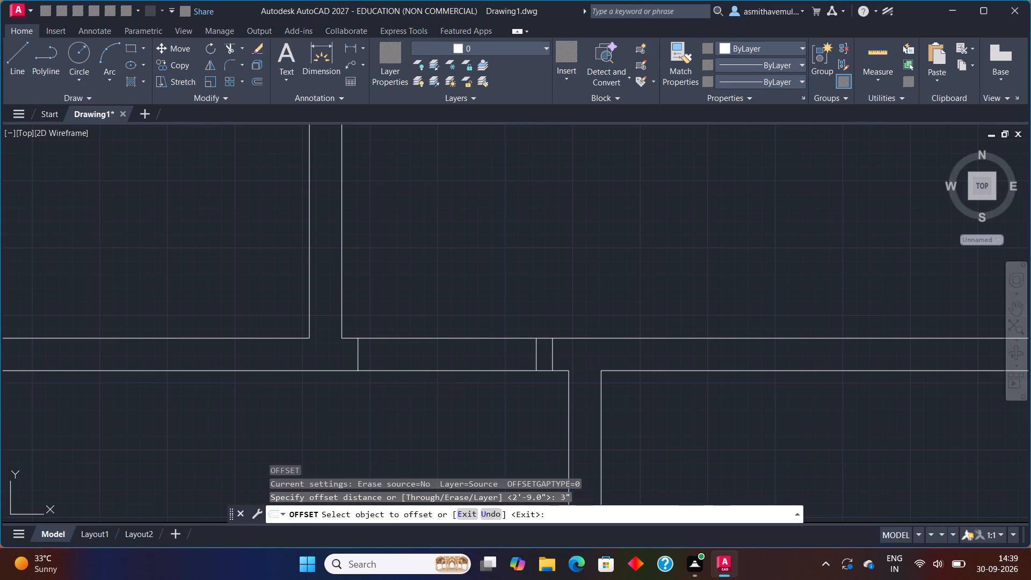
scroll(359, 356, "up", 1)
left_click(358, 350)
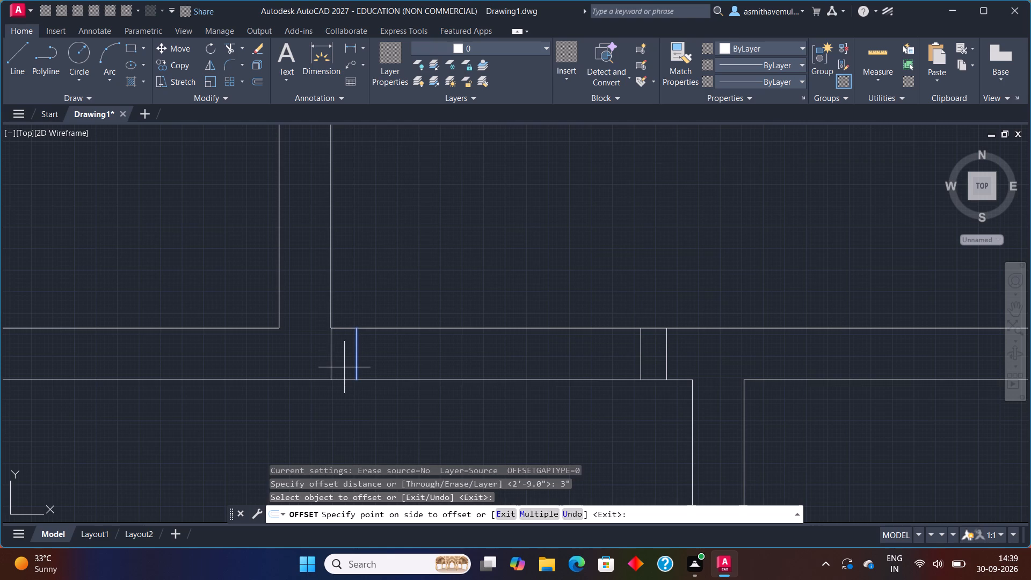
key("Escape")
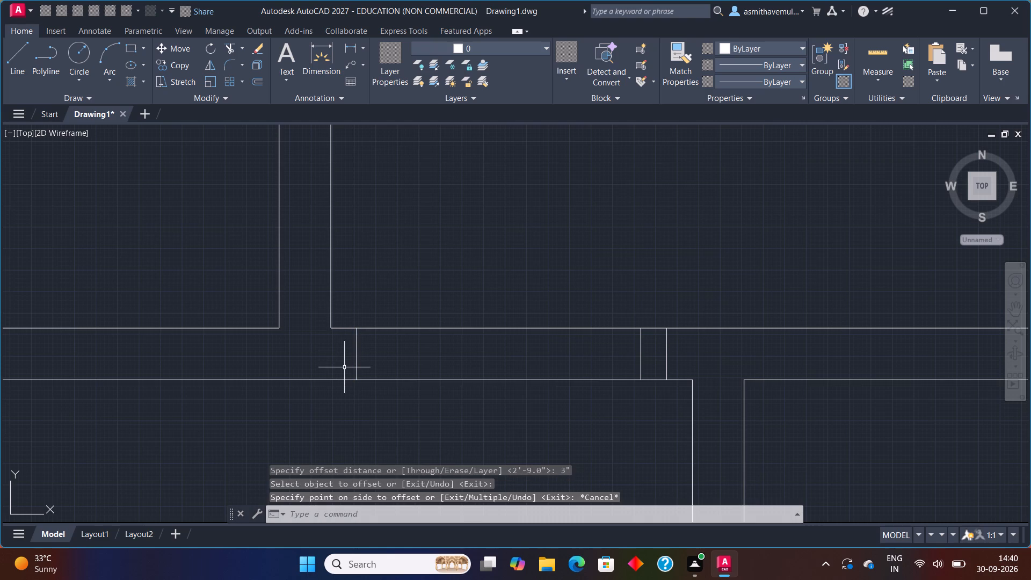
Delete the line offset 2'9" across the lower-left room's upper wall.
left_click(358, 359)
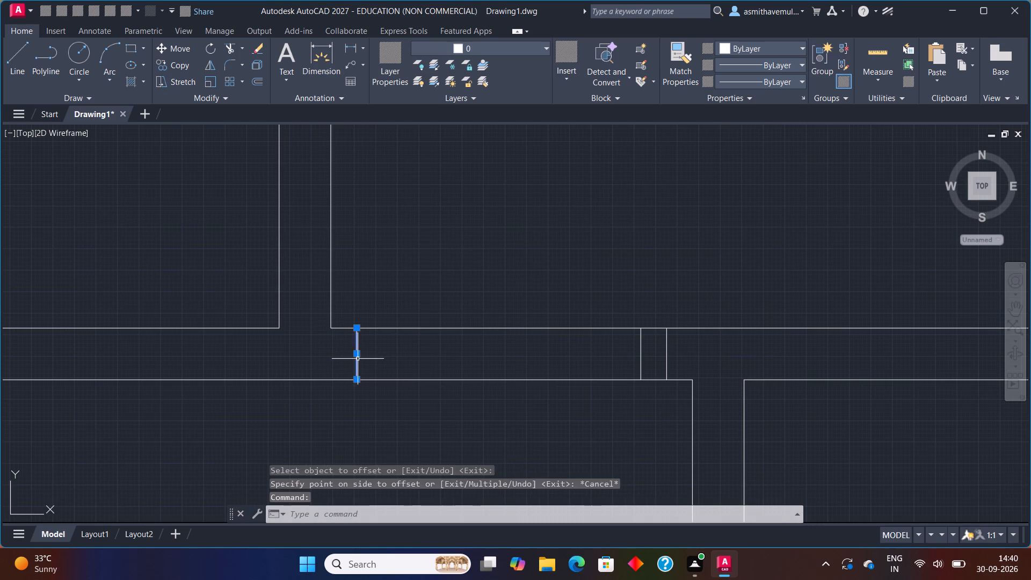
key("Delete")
Offset the left line of the pair across the lower-left room's upper wall 2'6" to the left to mark the door opening width.
key("o")
key("Return")
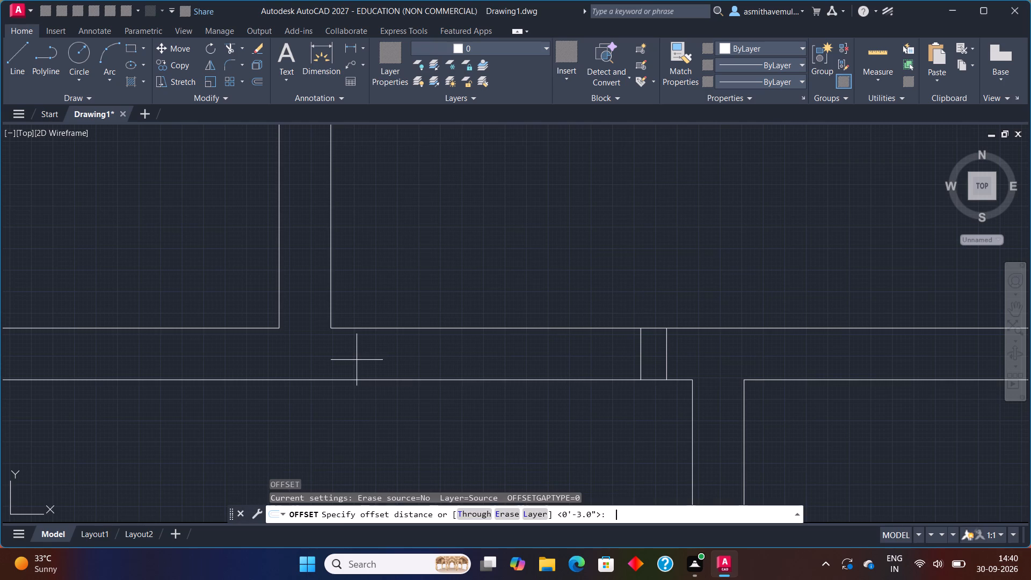
type("2'6")
key("shift+quotedbl")
key("shift+Return")
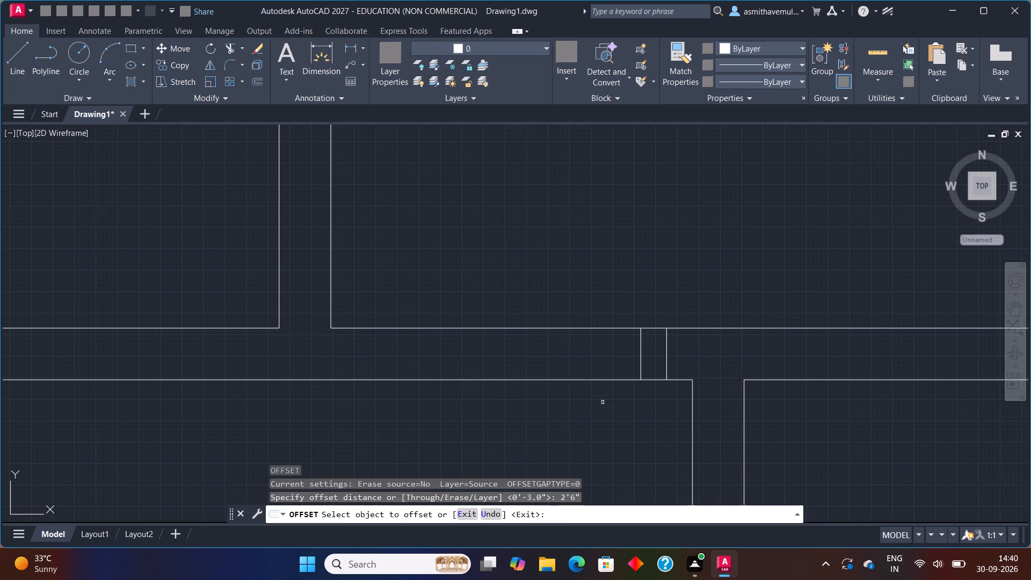
left_click(640, 360)
left_click(565, 348)
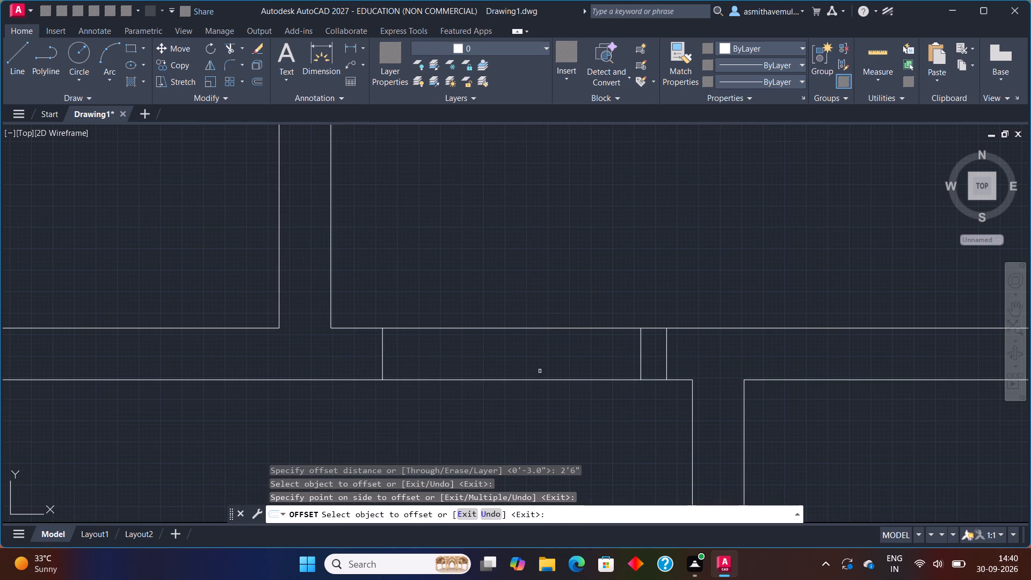
Offset the left line of the 2'6" door opening in the lower-left room's upper wall 3" to the left.
key("Escape")
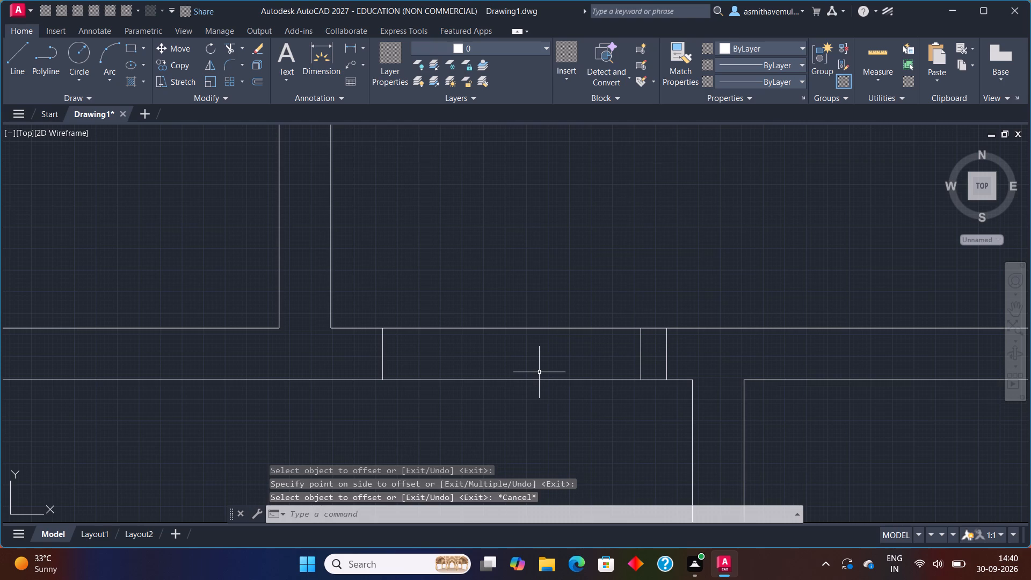
key("o")
key("Return")
key("3")
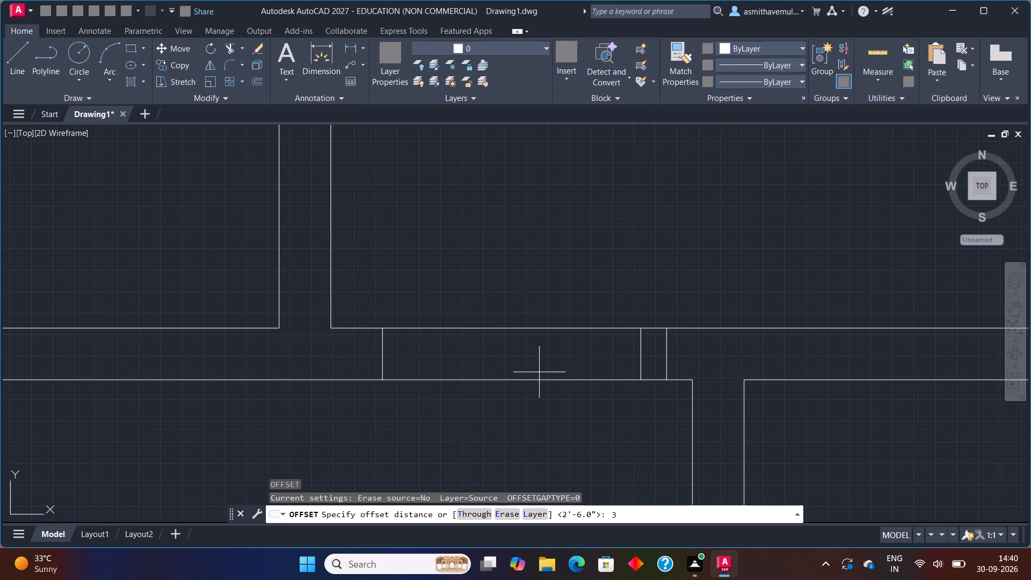
key("shift+quotedbl")
key("Return")
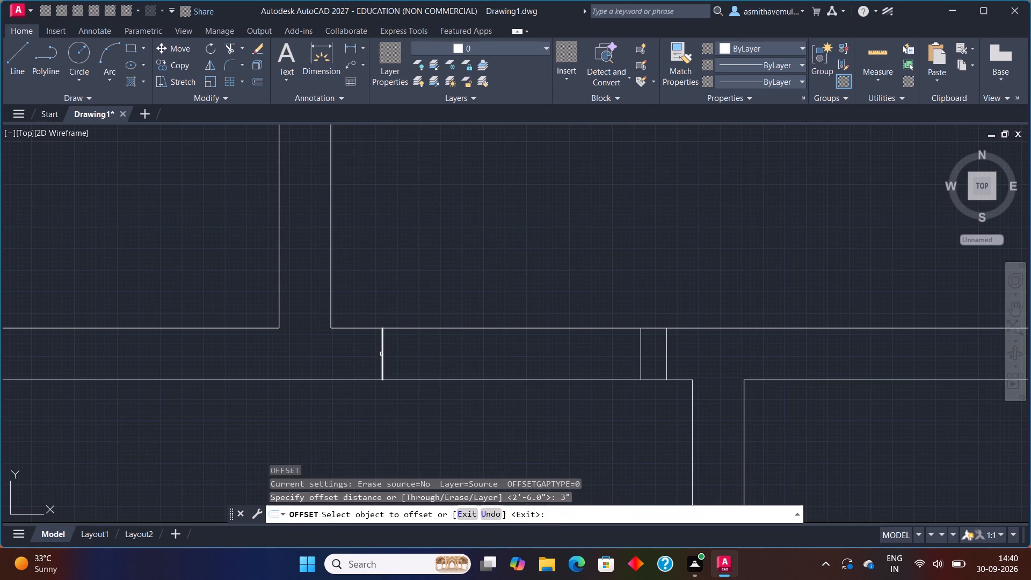
left_click(381, 354)
left_click(370, 353)
key("Escape")
Draw a line with Ortho on straight across the wall below the upper-left room, 3" left of that room's lower-right corner.
scroll(442, 451, "down", 1)
scroll(564, 303, "down", 2)
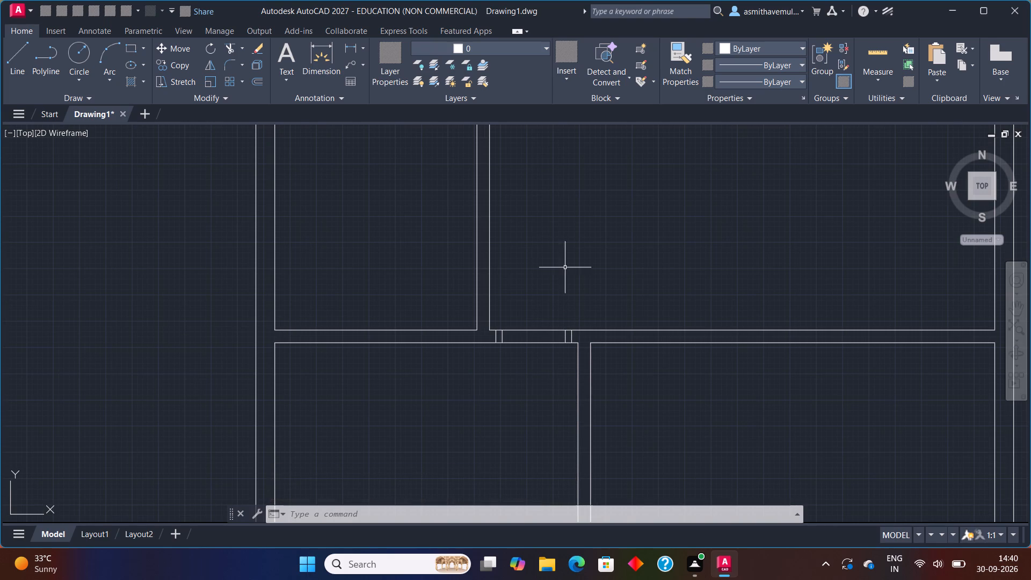
scroll(565, 268, "down", 1)
middle_click_drag(565, 267, 494, 368)
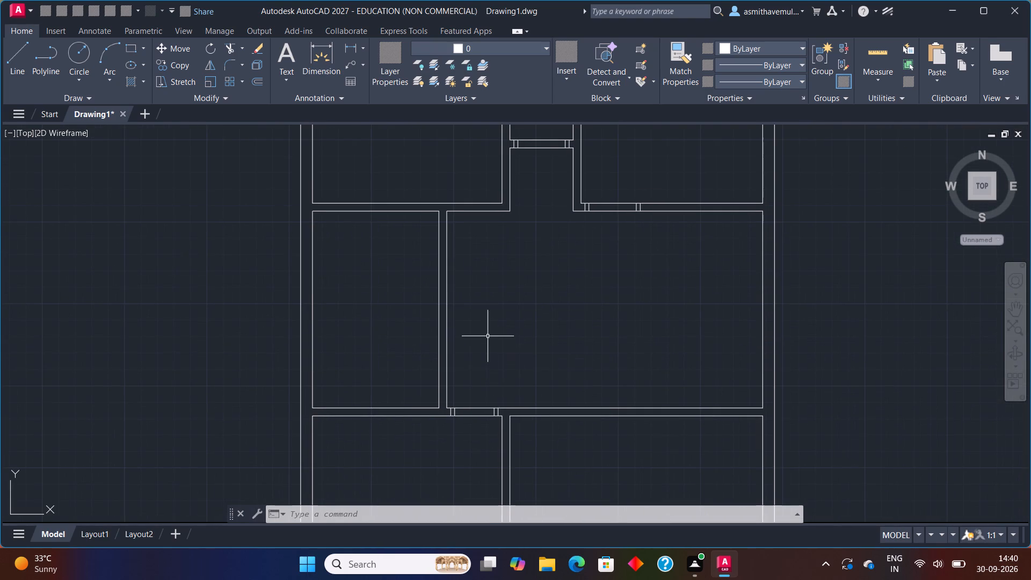
scroll(492, 270, "up", 2)
scroll(492, 269, "down", 2)
middle_click_drag(492, 266, 480, 338)
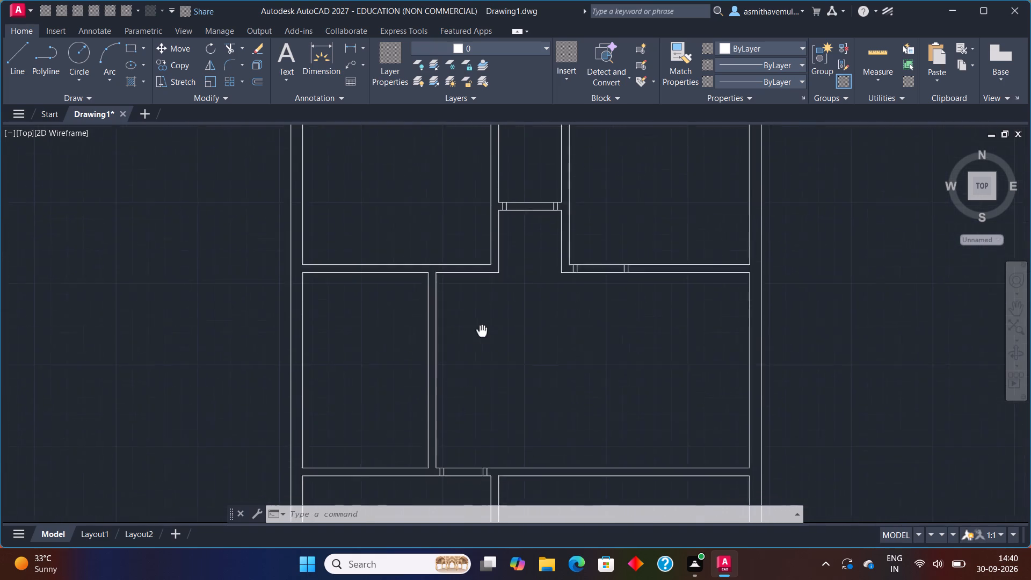
middle_click_drag(480, 338, 478, 356)
scroll(480, 317, "up", 2)
scroll(483, 325, "down", 1)
key("l")
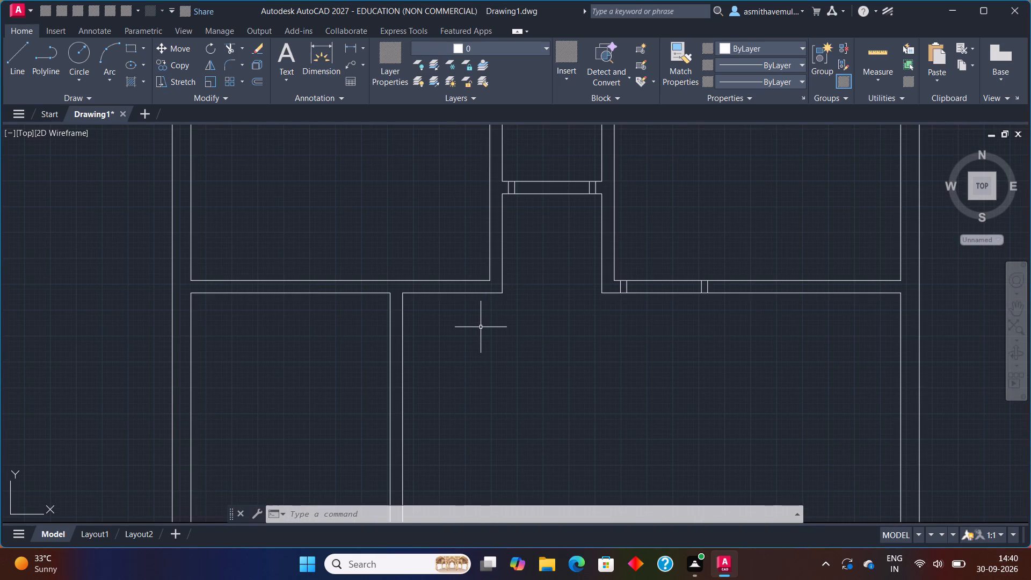
key("Return")
type("FROM")
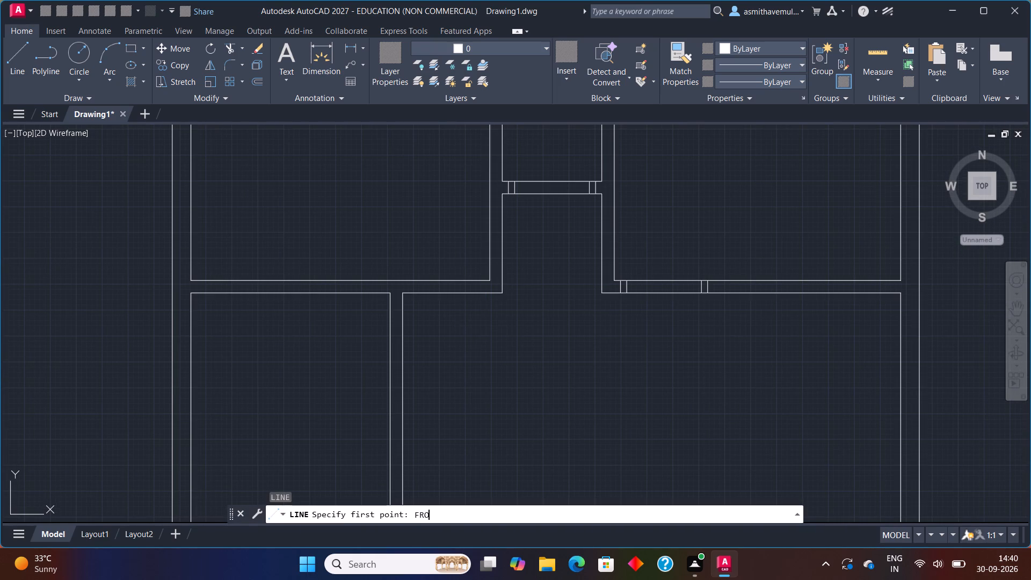
key("Return")
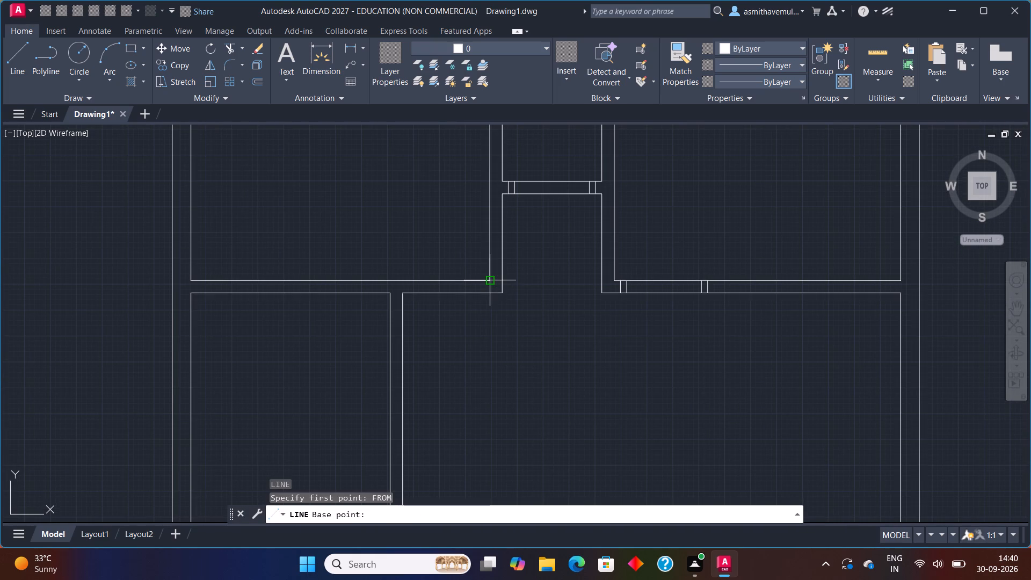
left_click(488, 281)
left_click(491, 297, "shift")
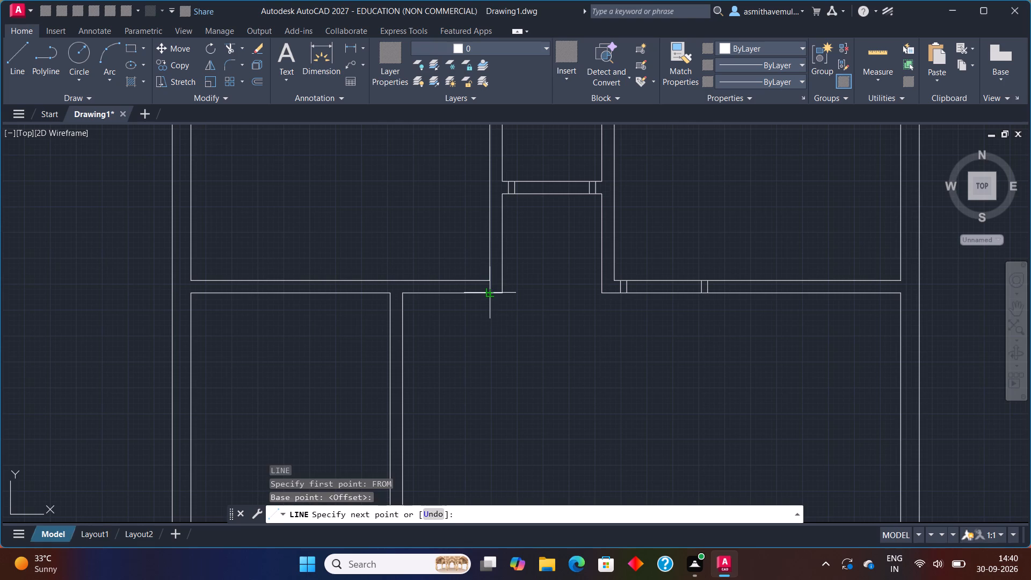
type("@-3")
type("\",0")
key("Return")
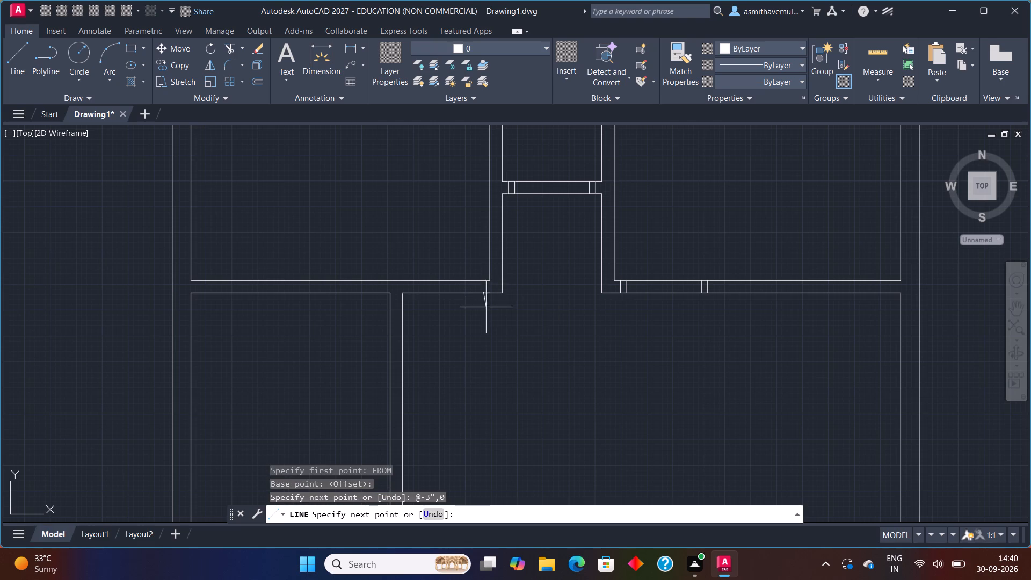
scroll(485, 283, "up", 3)
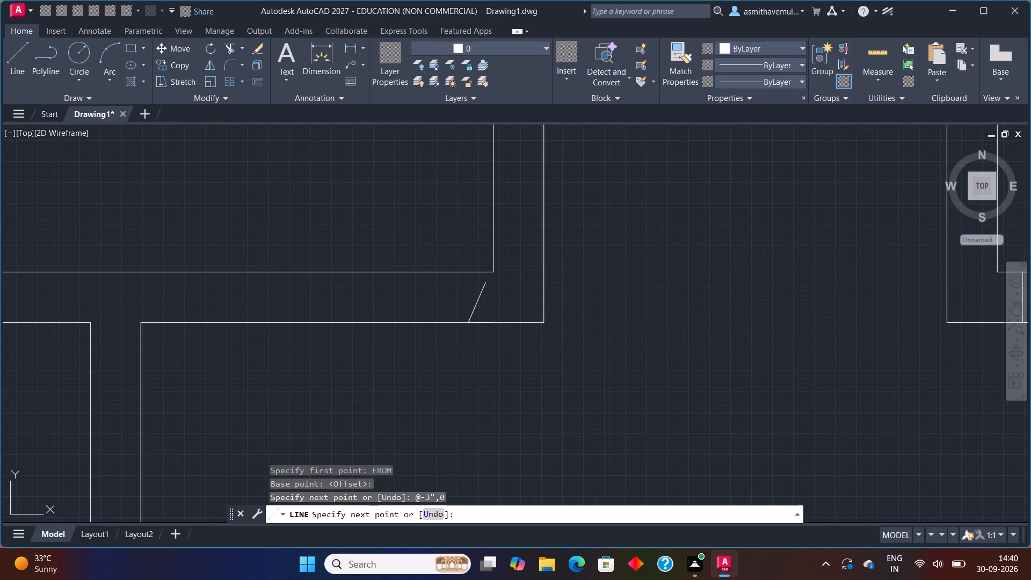
key("F8")
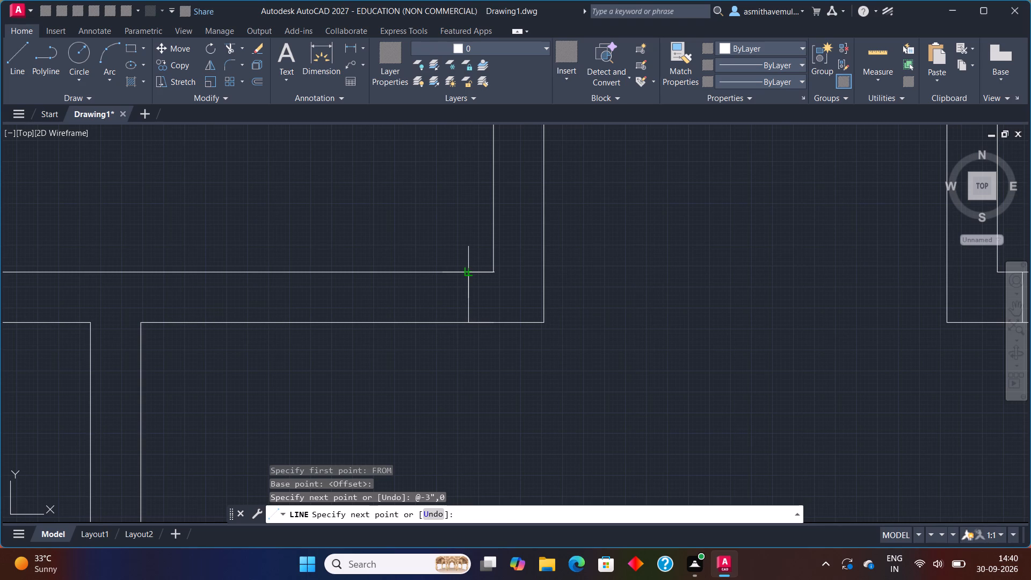
left_click(468, 273)
key("Escape")
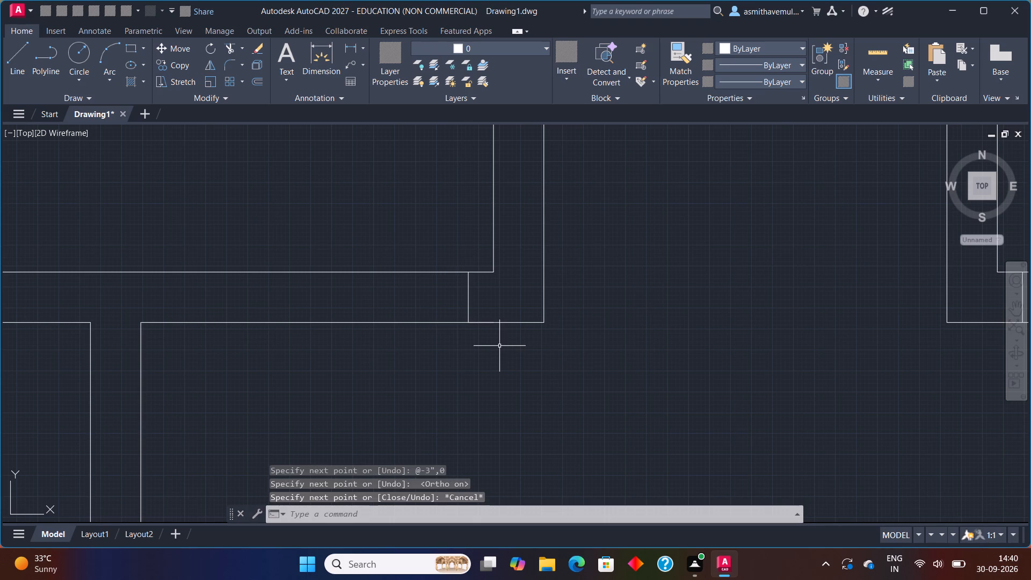
Offset the new line across the wall below the upper-left room 3" to the left.
key("0")
key("BackSpace")
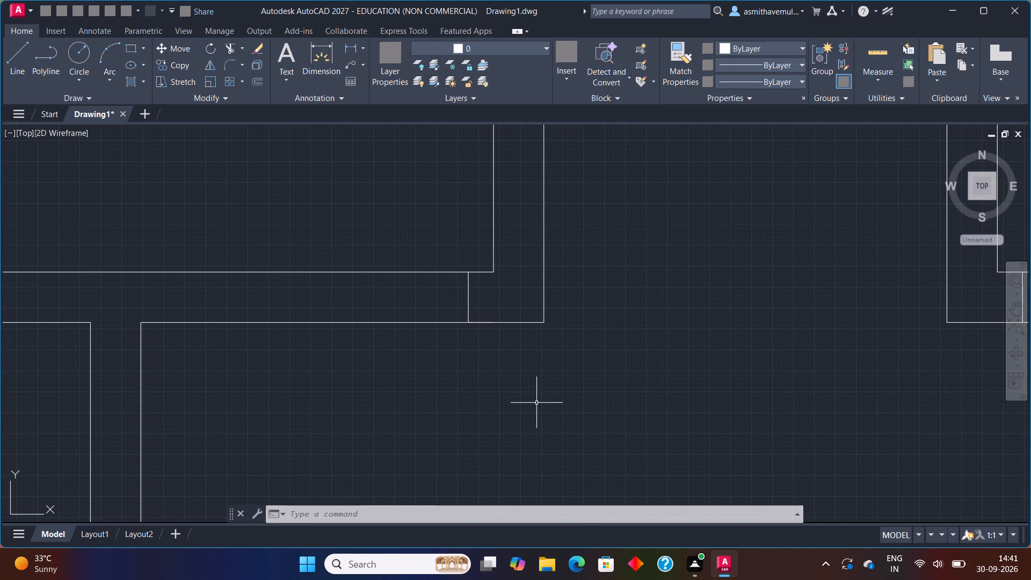
key("o")
key("Return")
key("3")
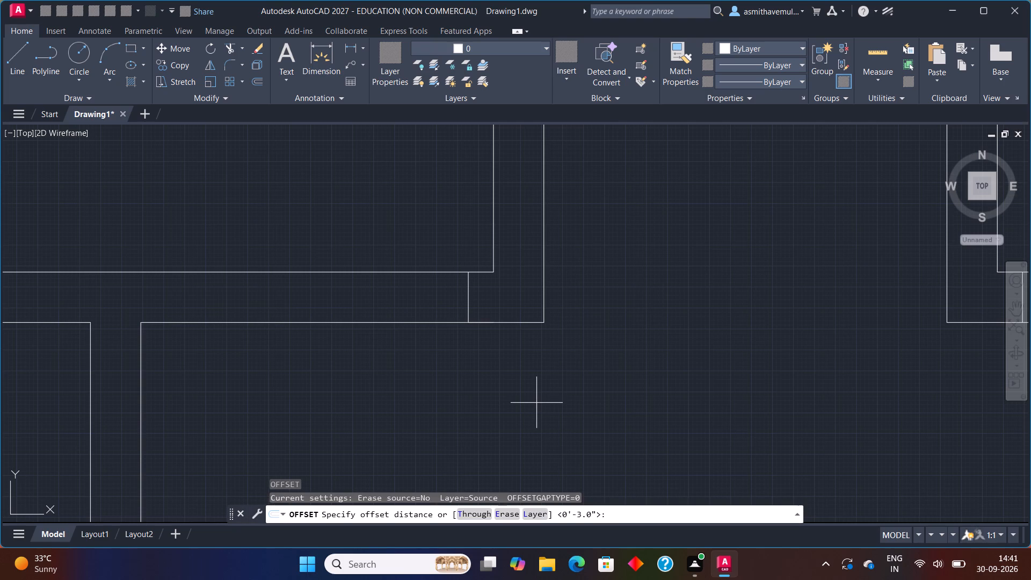
key("shift+quotedbl")
key("Return")
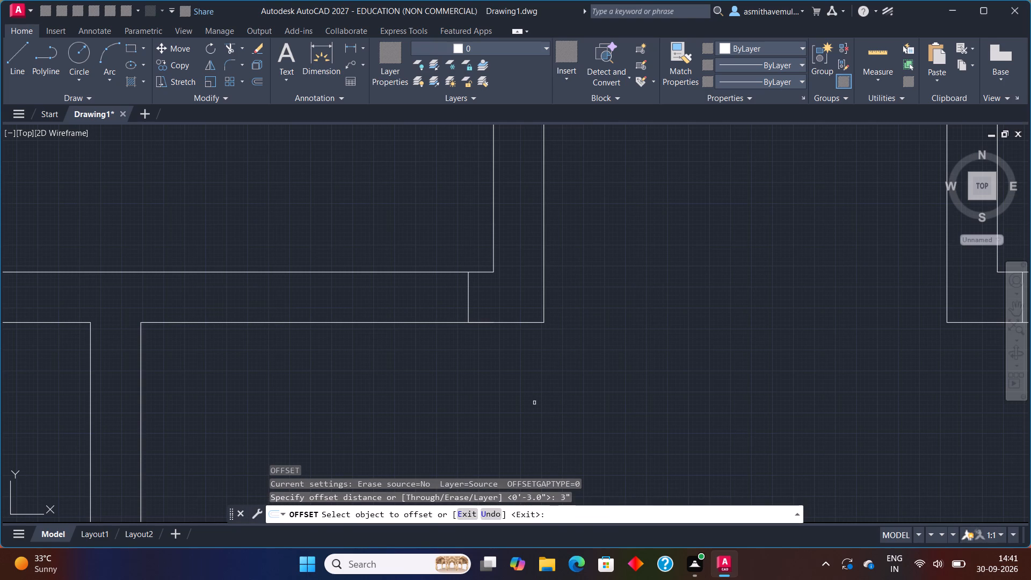
left_click(467, 306)
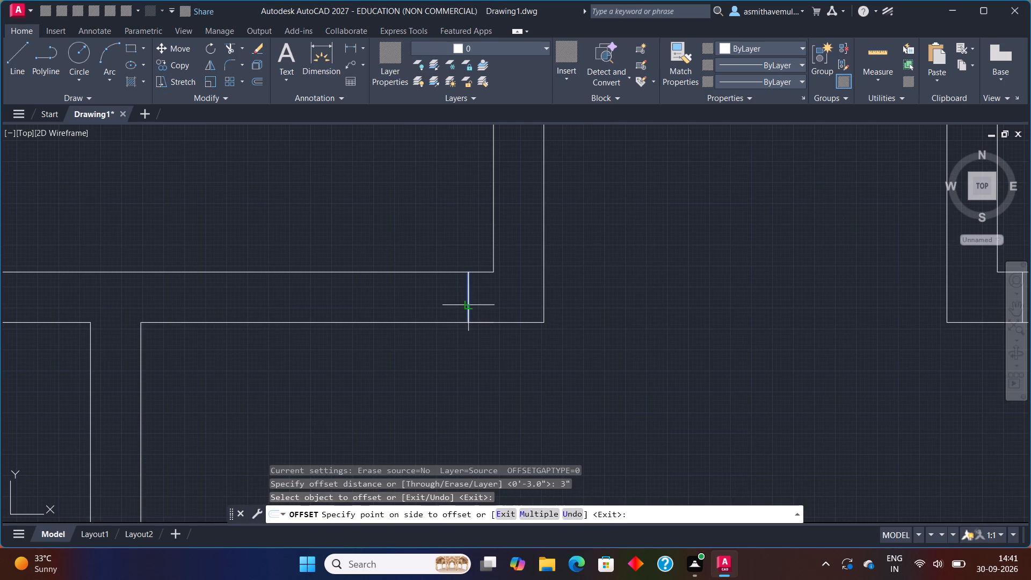
left_click(455, 300)
key("Escape")
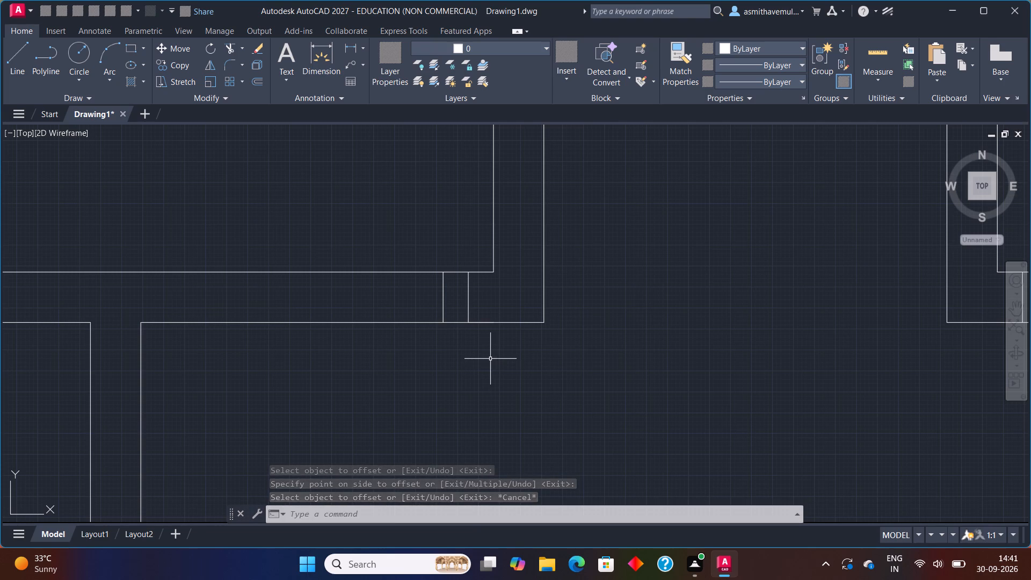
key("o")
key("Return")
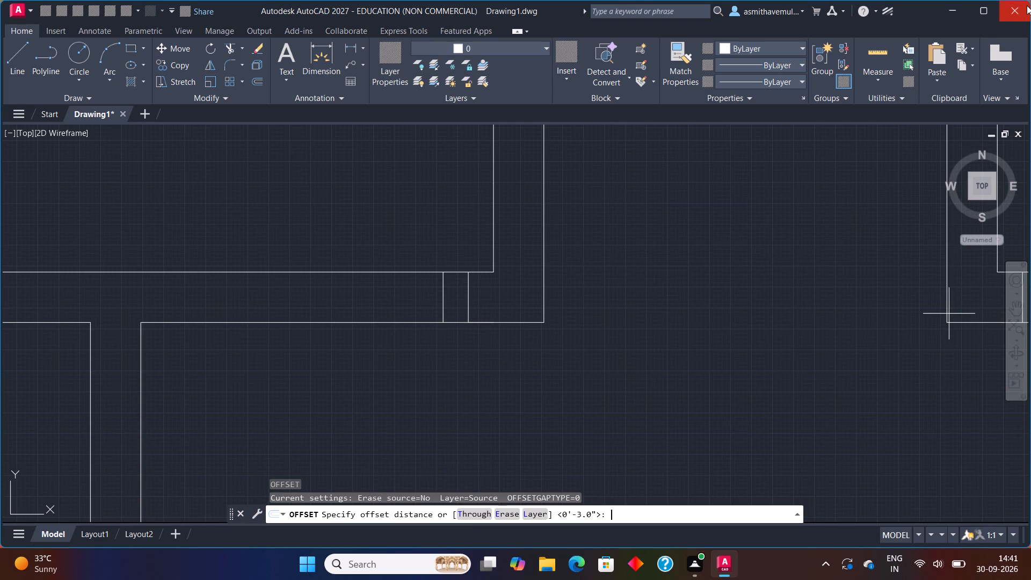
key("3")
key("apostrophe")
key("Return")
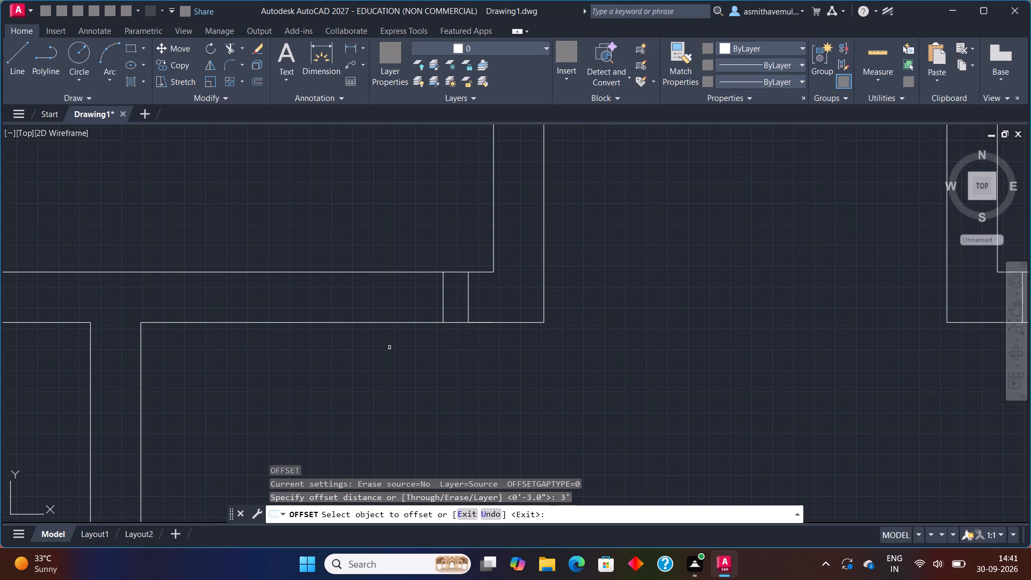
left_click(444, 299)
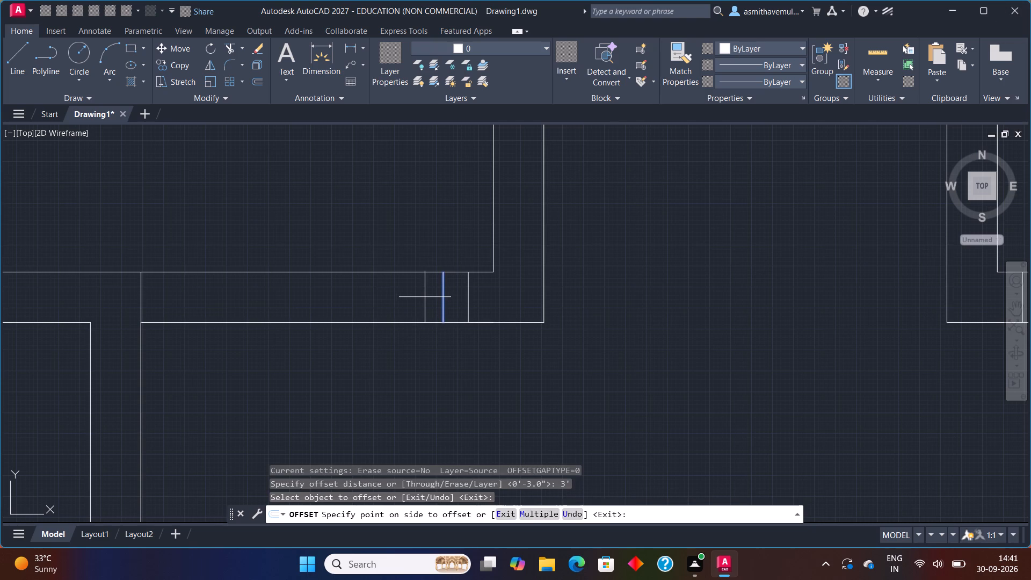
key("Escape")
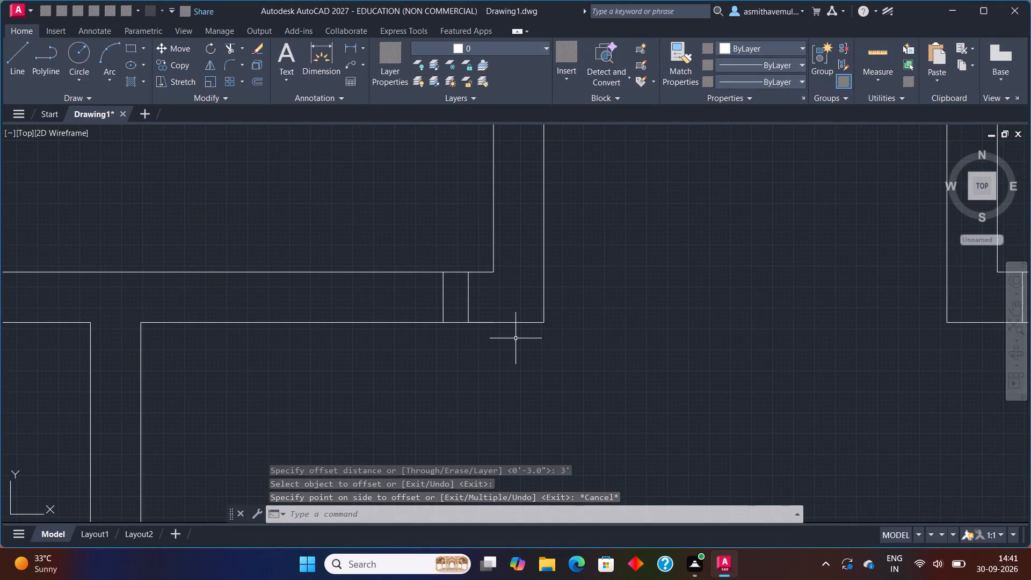
Offset the left line of the pair across the upper-left room's lower wall 2'6" to the left to mark the door opening width.
key("o")
key("Return")
type("2'")
key("6")
key("shift+quotedbl")
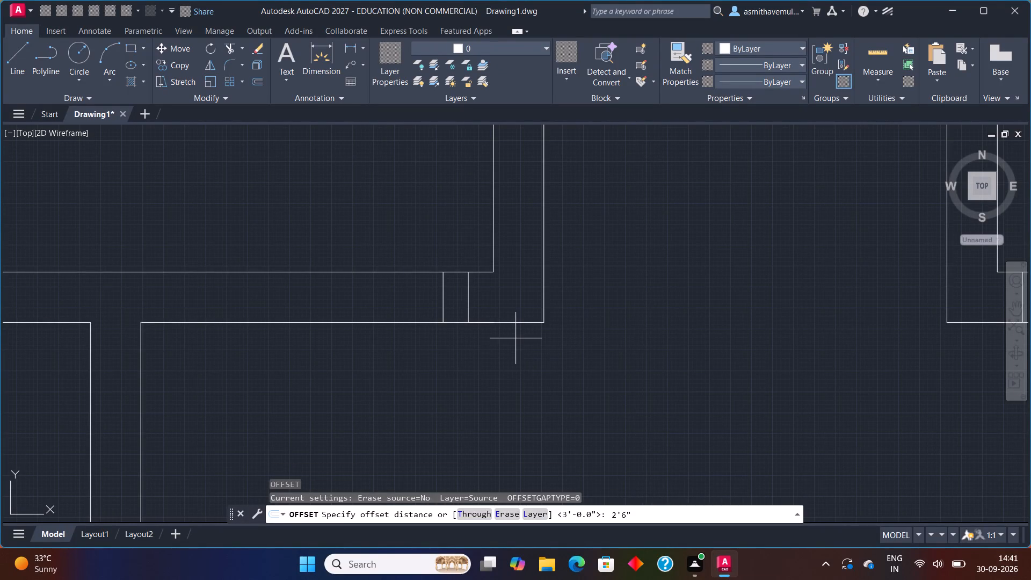
key("Return")
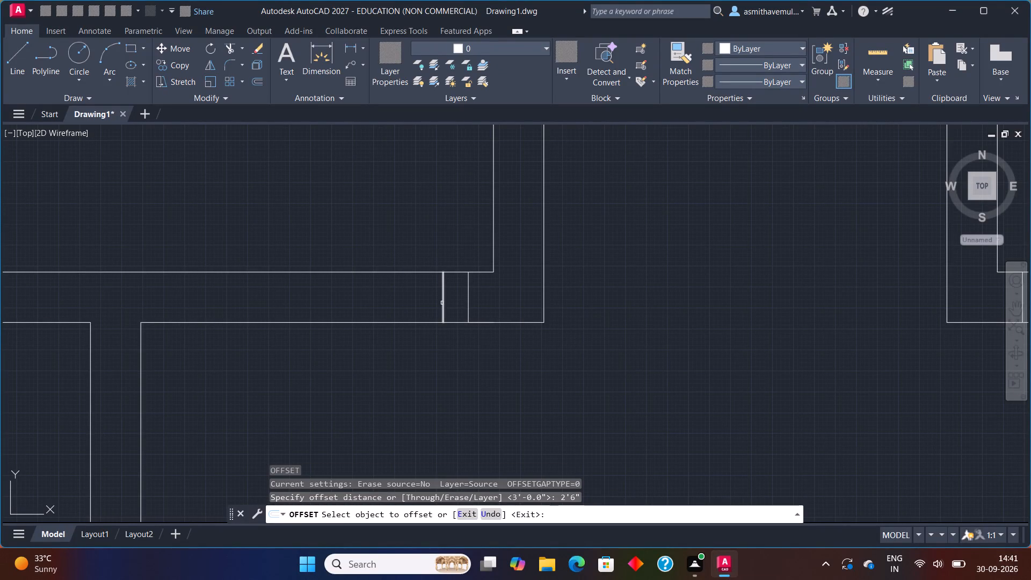
left_click(441, 303)
left_click(443, 299)
left_click(419, 296)
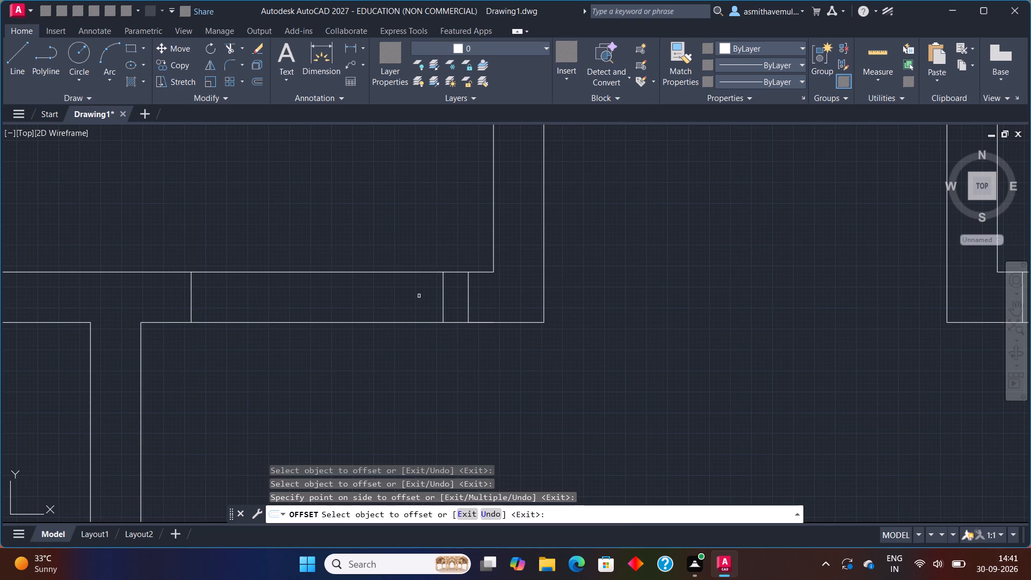
key("Escape")
Offset the left line of the 2'6" door opening in the upper-left room's lower wall 3" to the left.
key("o")
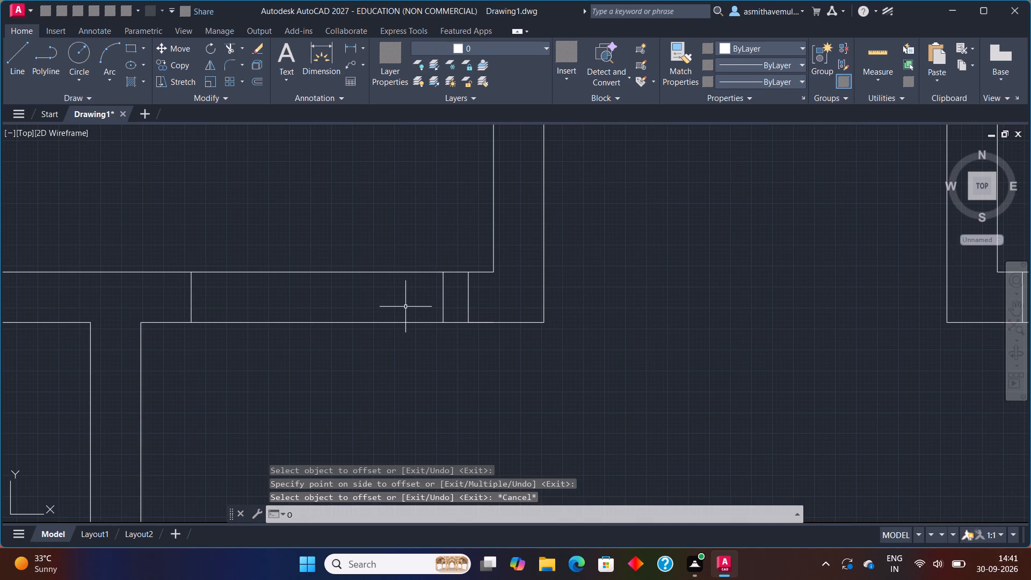
key("Return")
key("3")
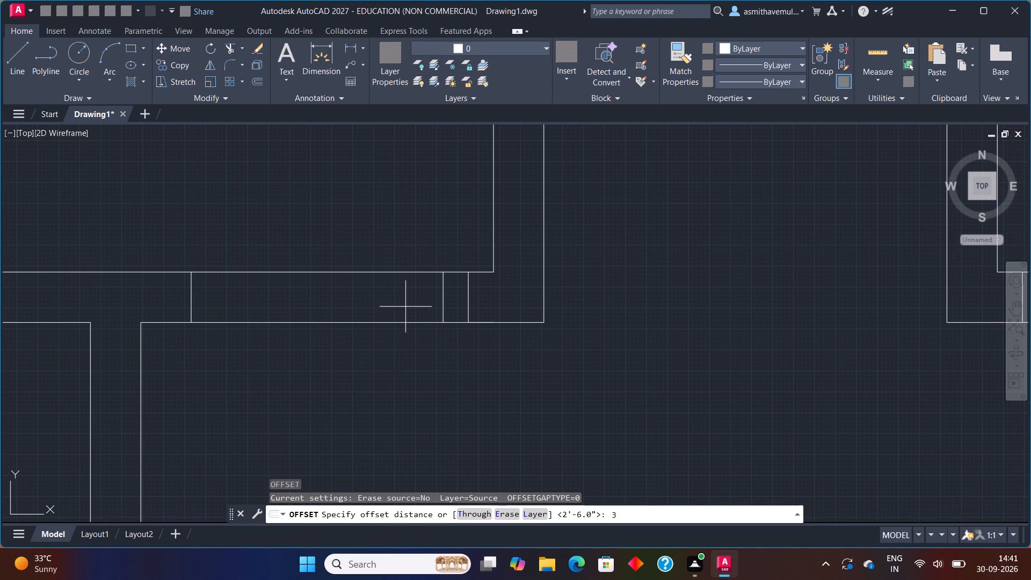
key("shift+quotedbl")
key("Return")
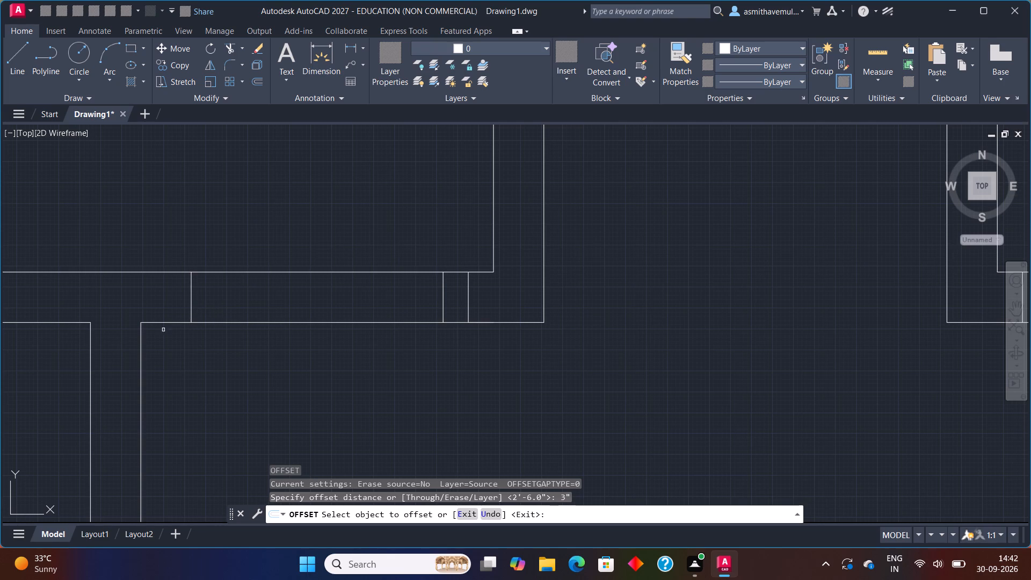
left_click(191, 302)
left_click(171, 302)
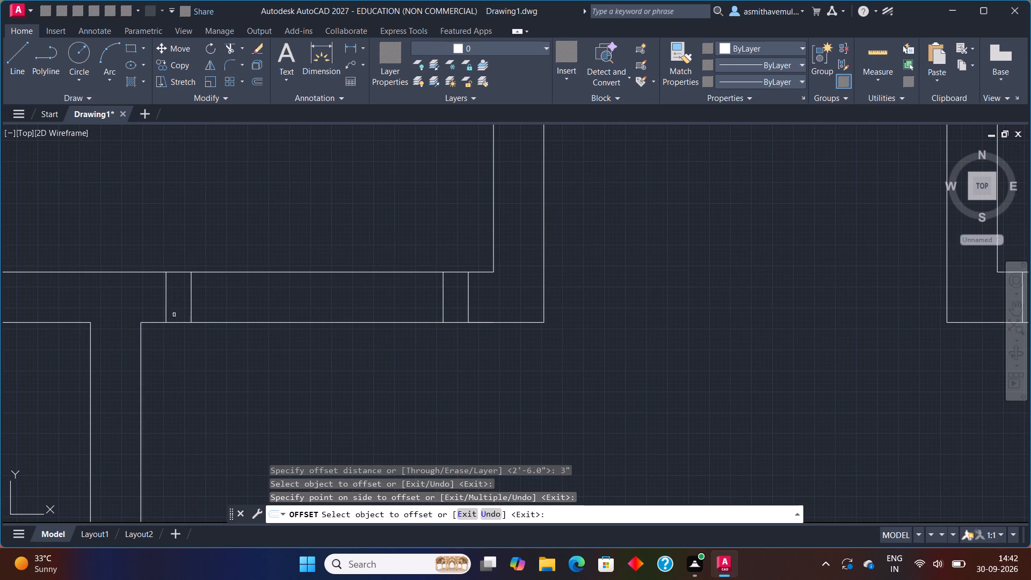
key("Escape")
Examine the door openings marked around the central room and the adjoining partitions of the floor plan.
scroll(311, 346, "down", 4)
scroll(352, 368, "down", 1)
middle_click_drag(352, 367, 355, 354)
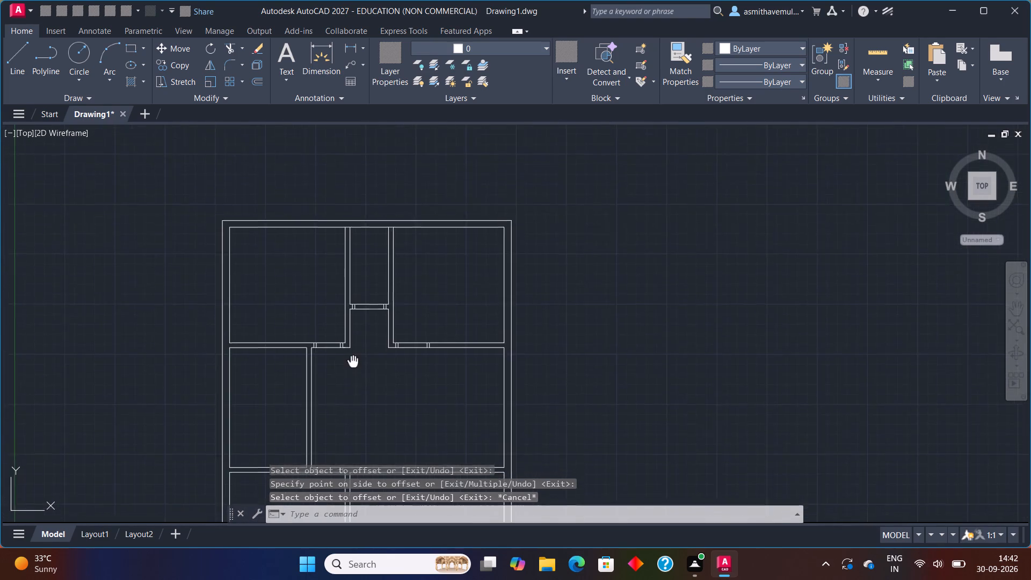
middle_click_drag(355, 354, 379, 250)
scroll(423, 331, "up", 2)
scroll(365, 316, "down", 2)
scroll(339, 274, "up", 1)
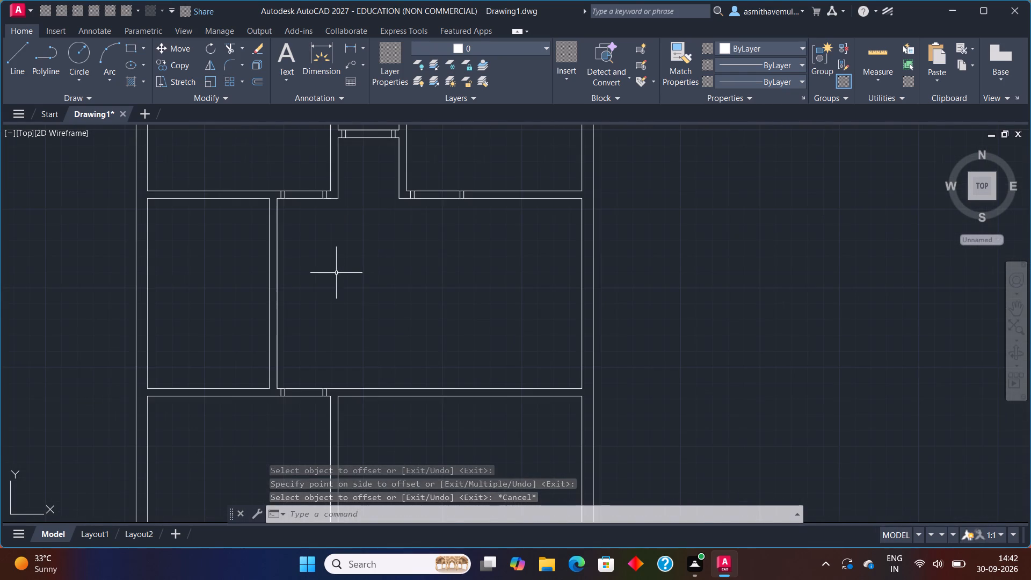
middle_click_drag(331, 277, 331, 345)
scroll(323, 342, "up", 1)
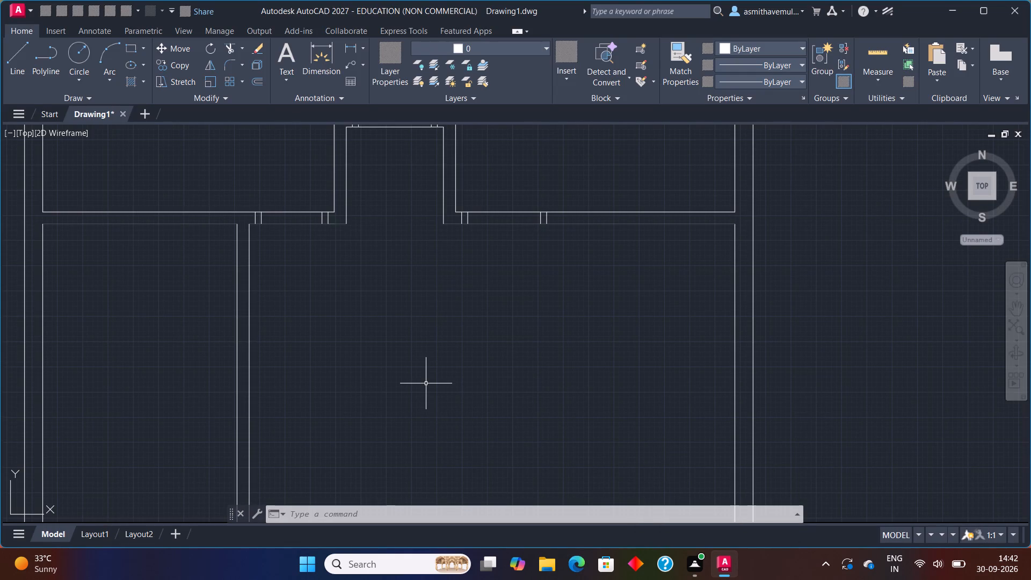
scroll(395, 385, "down", 1)
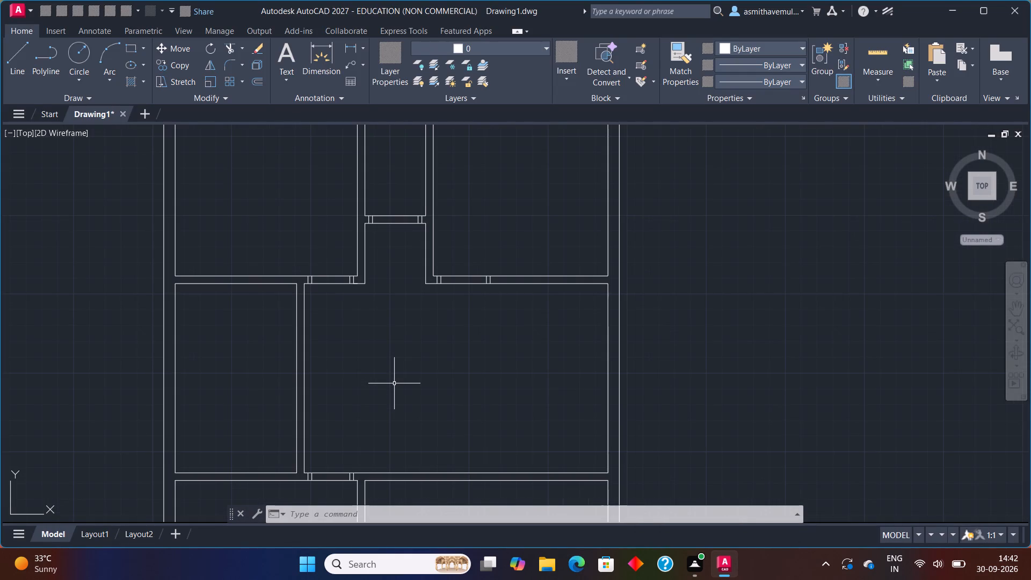
middle_click_drag(392, 380, 394, 321)
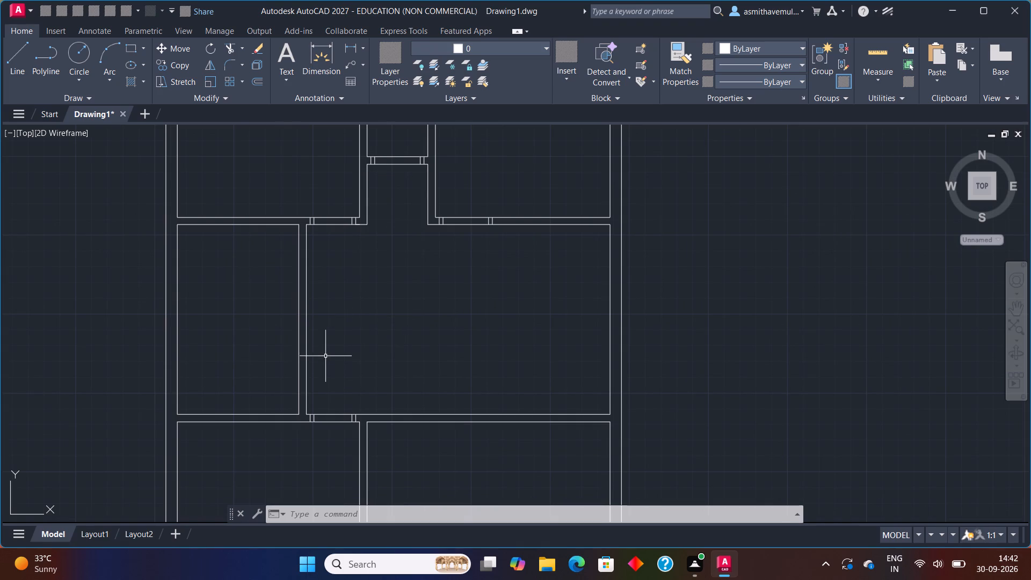
Draw a line across the partition between the middle-left and central rooms, starting @0,3" from the middle-left room's lower-right corner.
scroll(319, 367, "up", 2)
middle_click_drag(318, 366, 499, 244)
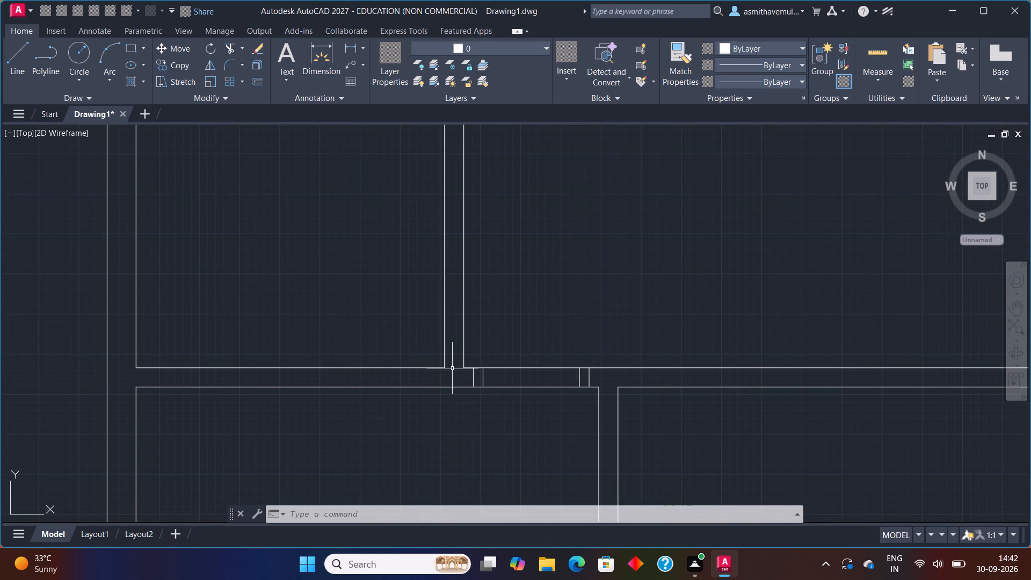
key("l")
key("Return")
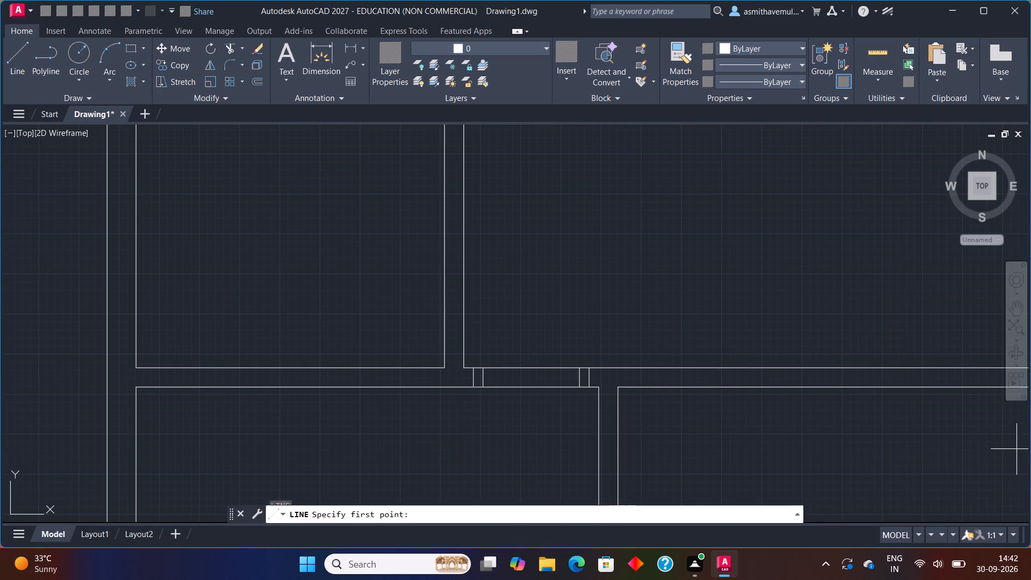
type("FROM")
key("Return")
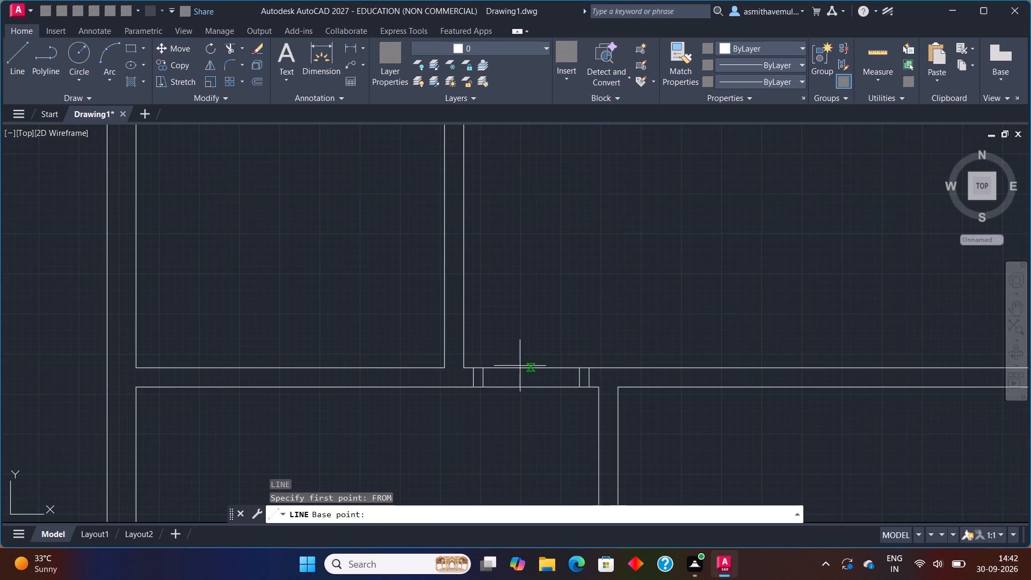
left_click(441, 365)
key("2")
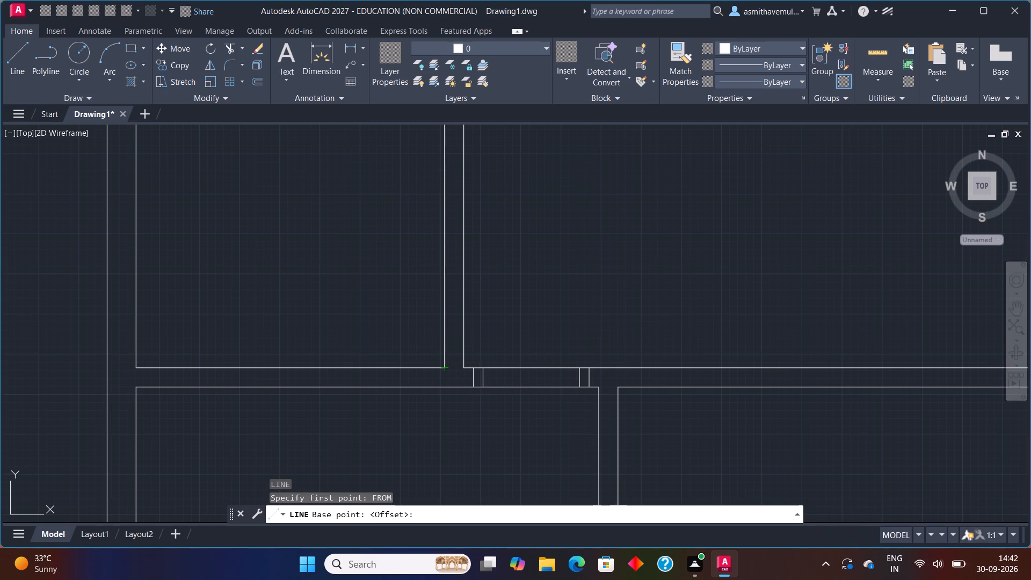
key("0")
type(",3")
key("shift+quotedbl")
key("BackSpace")
key("BackSpace")
key("BackSpace")
key("BackSpace")
key("BackSpace")
key("shift+at")
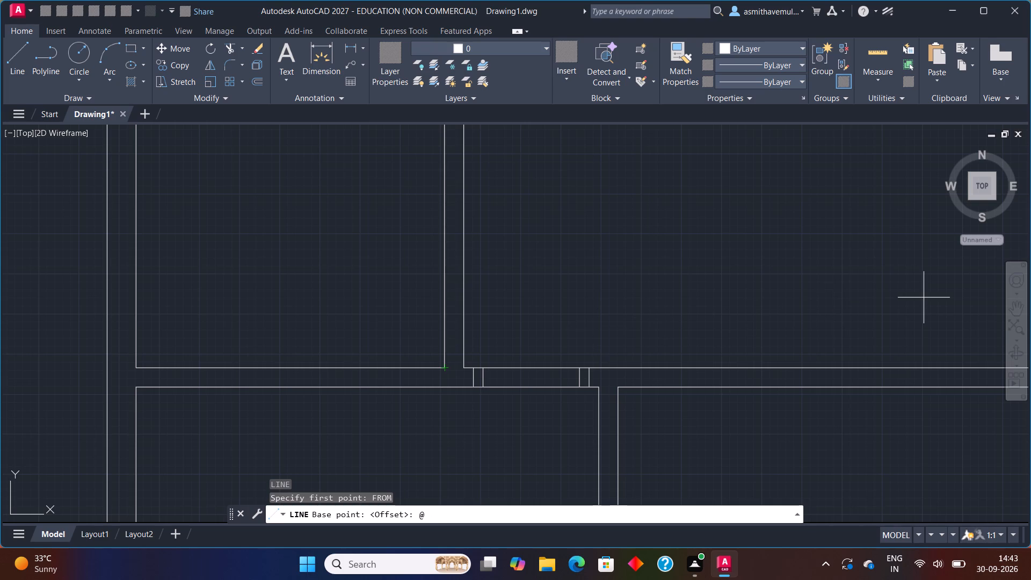
type("0,3")
key("shift+quotedbl")
key("Return")
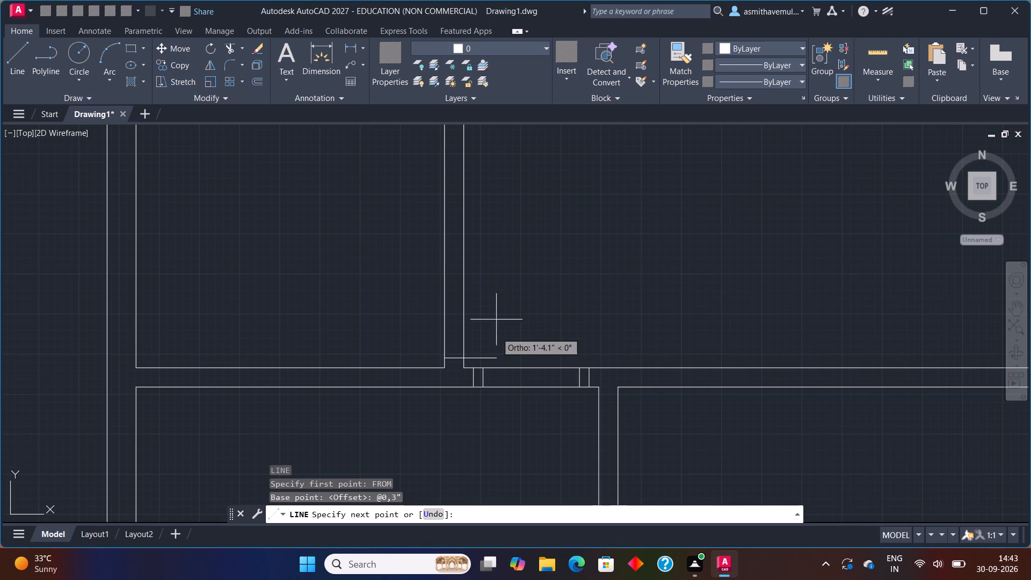
scroll(467, 349, "up", 2)
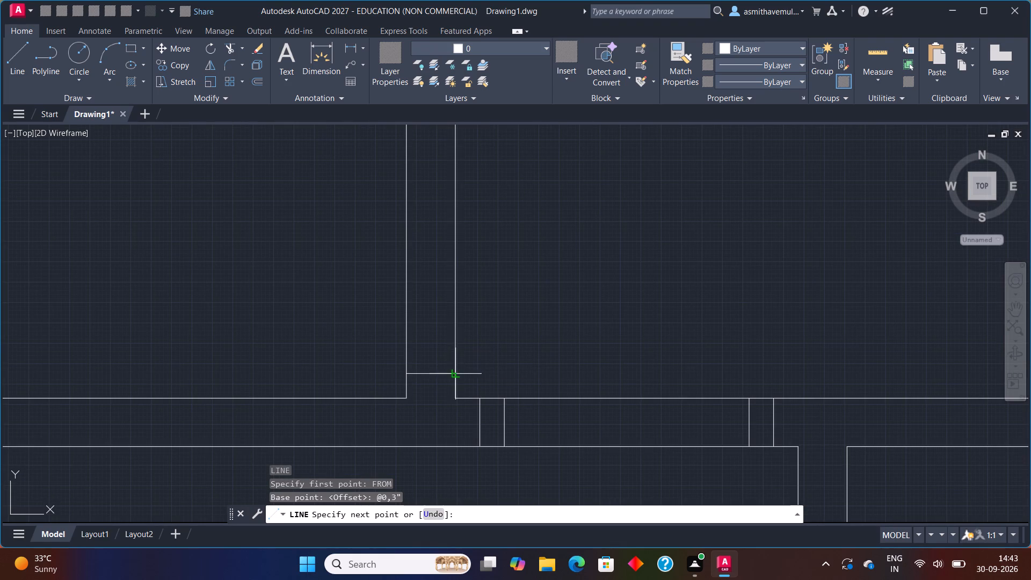
left_click(454, 374)
key("Escape")
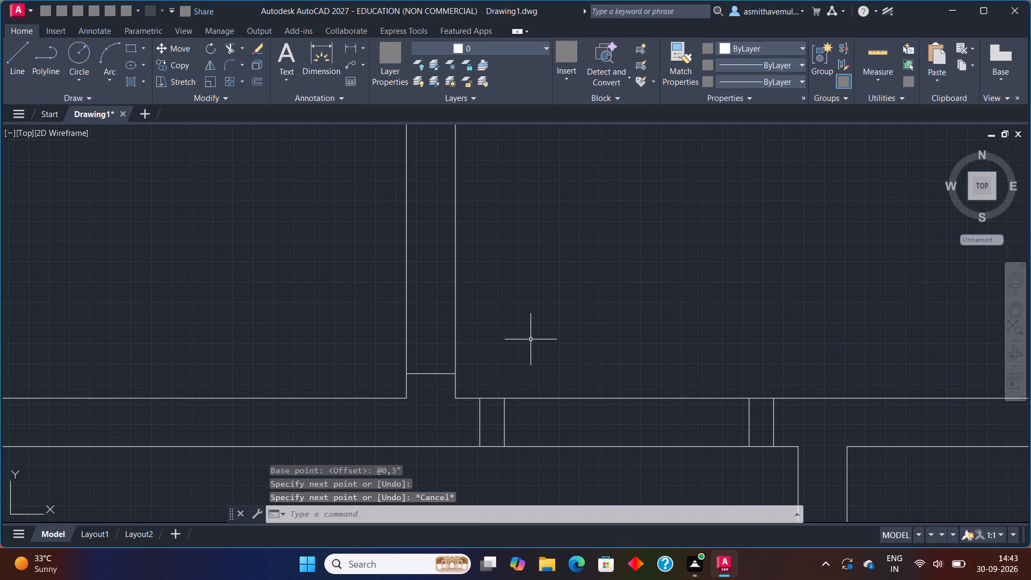
Offset the new line across the partition between the middle-left and central rooms 3" upward.
key("o")
key("Return")
key("3")
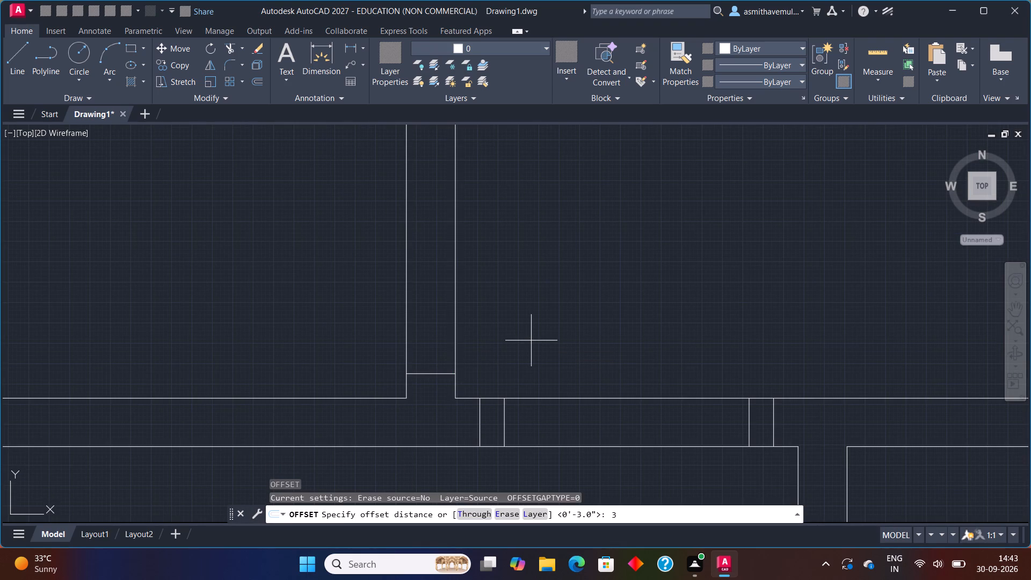
key("shift+quotedbl")
key("Return")
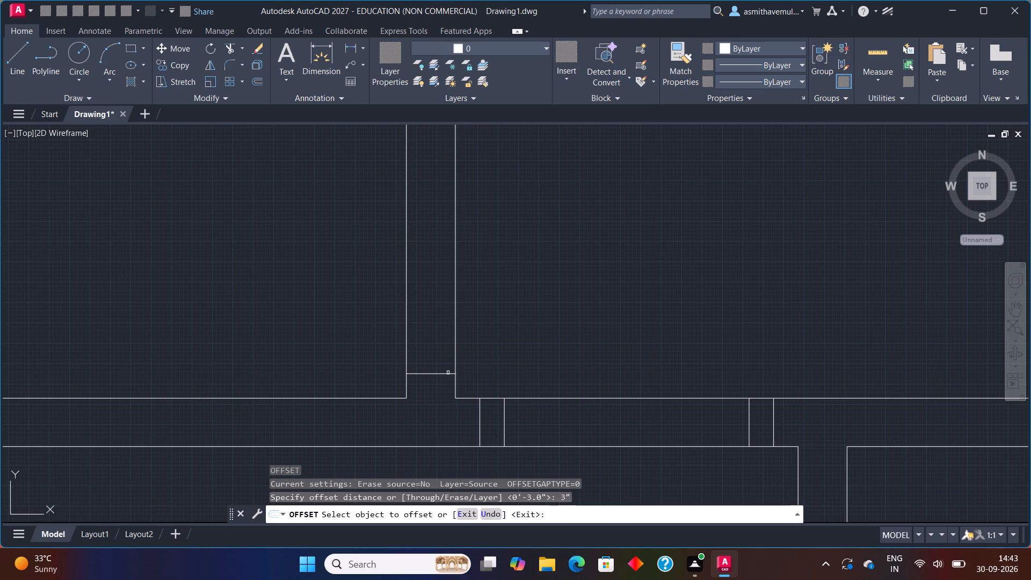
left_click(448, 373)
left_click(455, 343)
key("Escape")
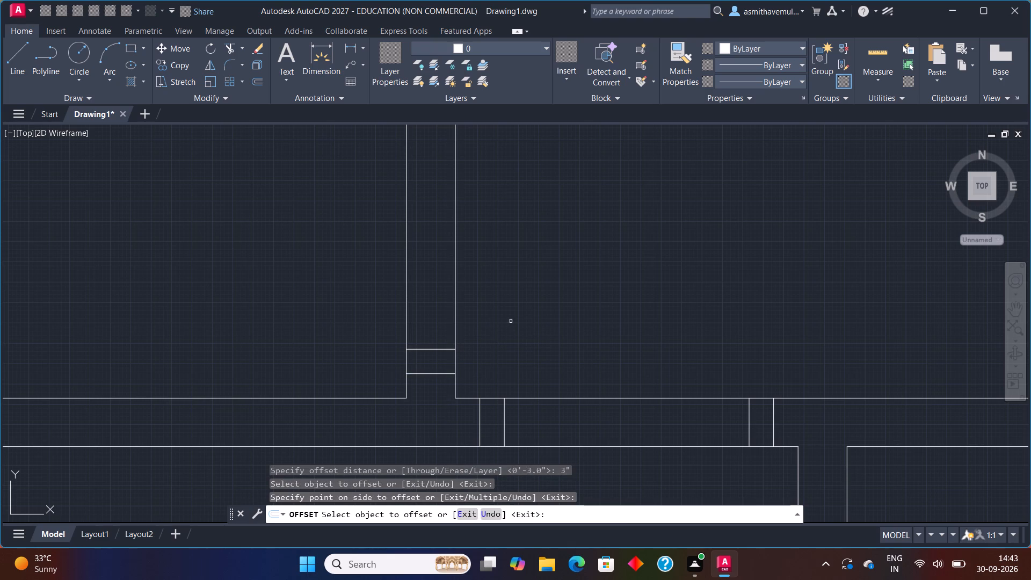
Offset the upper line of the pair across the middle-left room's partition 3' upward to mark the door opening width.
scroll(511, 321, "down", 1)
middle_click_drag(499, 327, 416, 398)
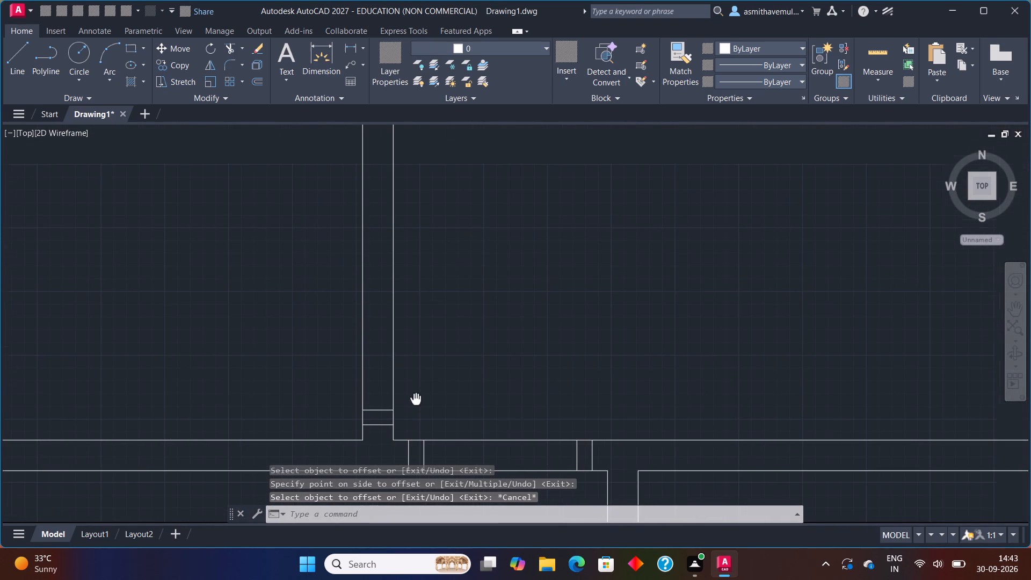
key("o")
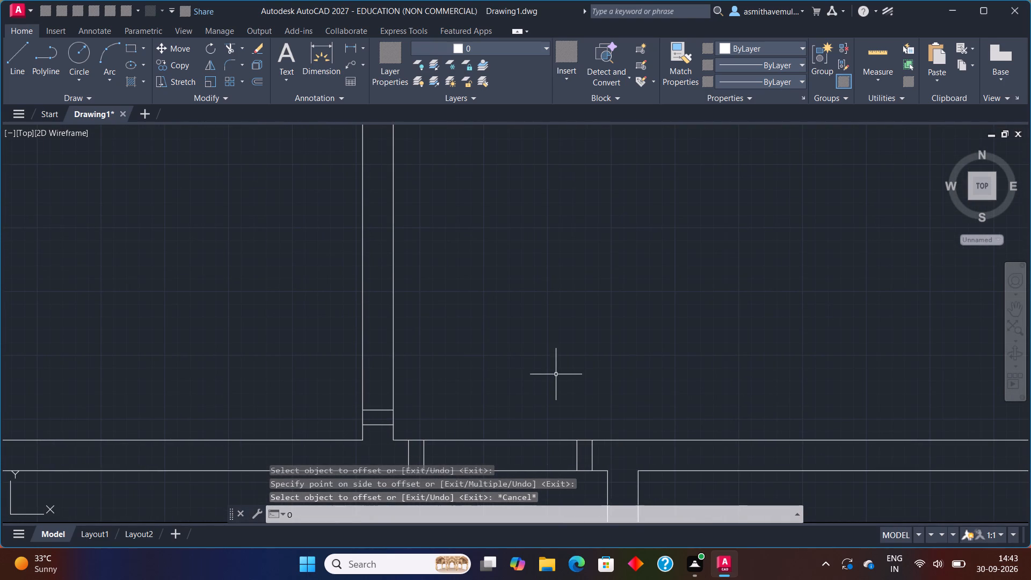
key("Return")
key("3")
key("apostrophe")
key("Return")
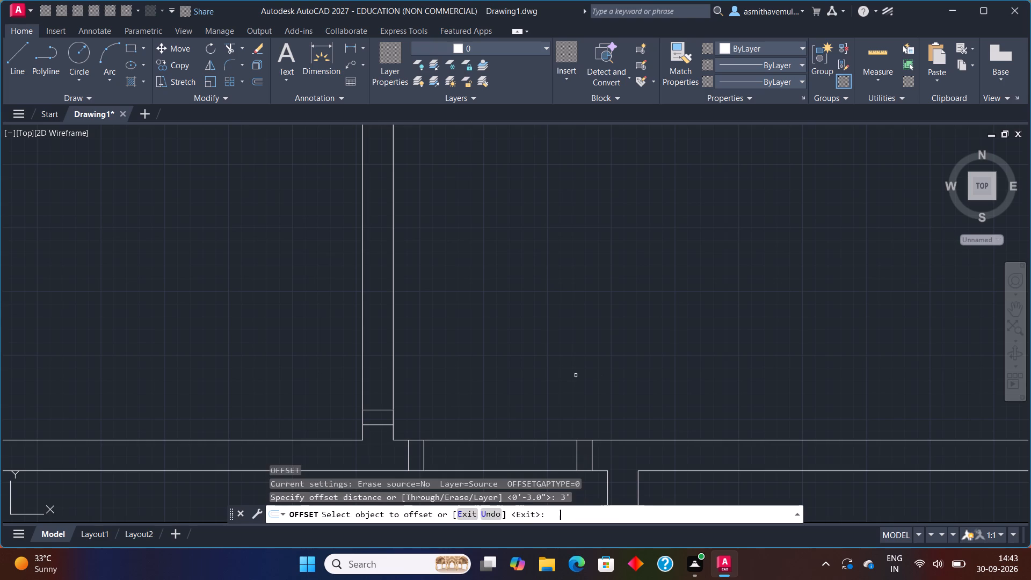
scroll(349, 399, "up", 1)
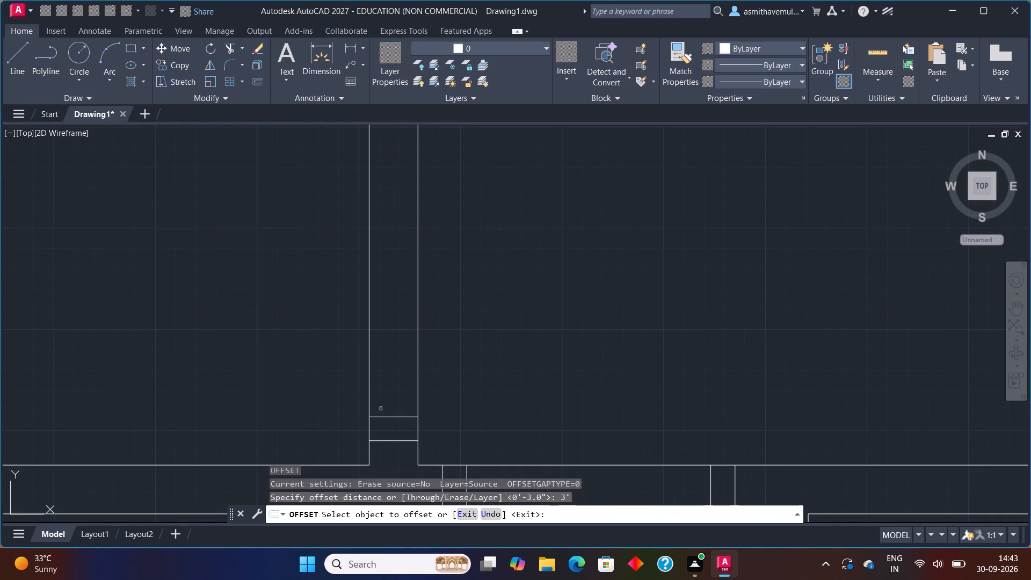
left_click(384, 417)
left_click(404, 317)
scroll(405, 309, "down", 1)
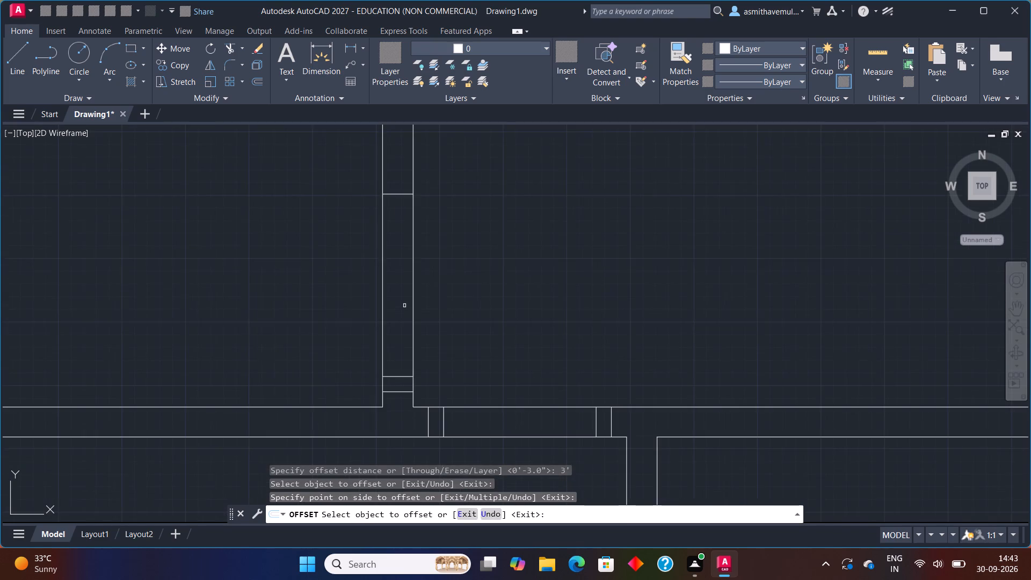
scroll(404, 306, "down", 1)
middle_click_drag(404, 297, 376, 336)
key("Escape")
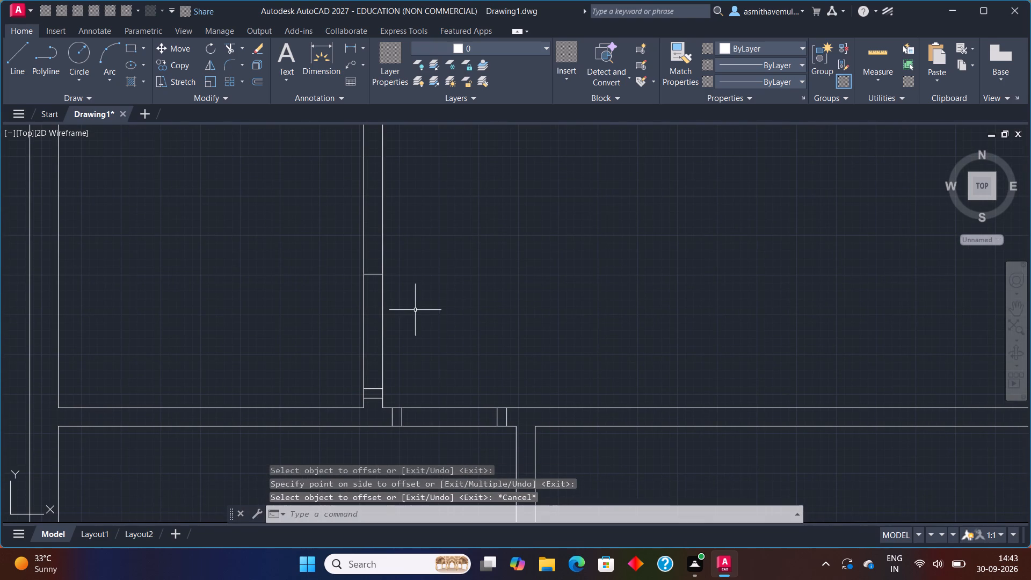
Offset the top line of the 3' door opening in the middle-left room's partition 3" upward.
scroll(409, 296, "up", 1)
middle_click_drag(402, 285, 406, 341)
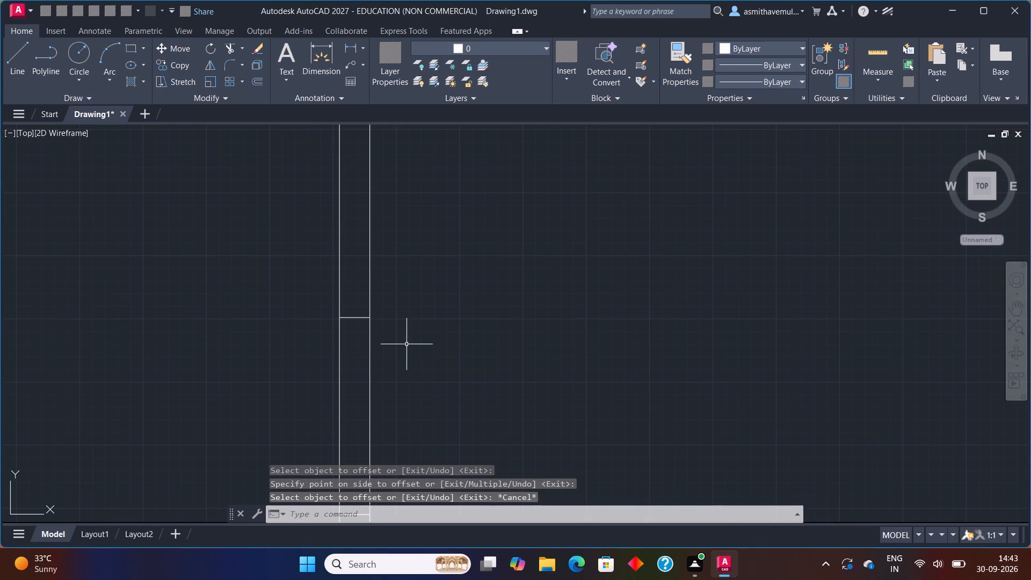
key("o")
key("Return")
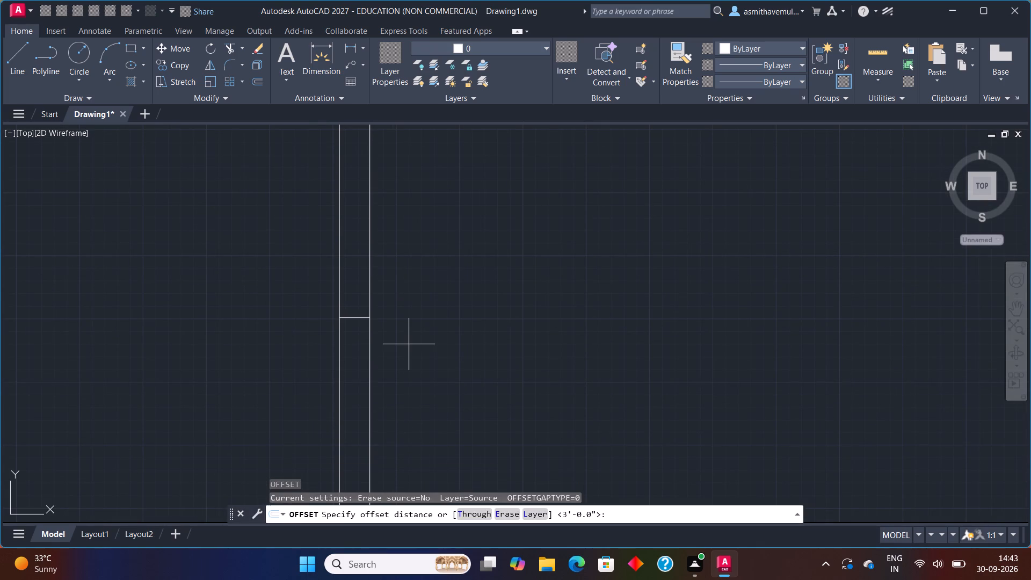
key("3")
key("shift+quotedbl")
key("Return")
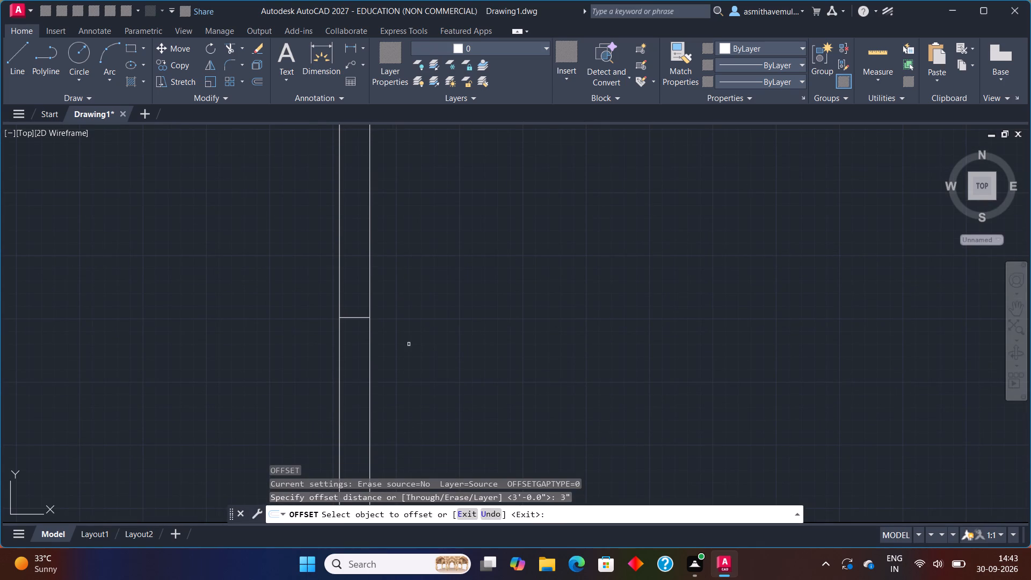
left_click(359, 317)
left_click(377, 293)
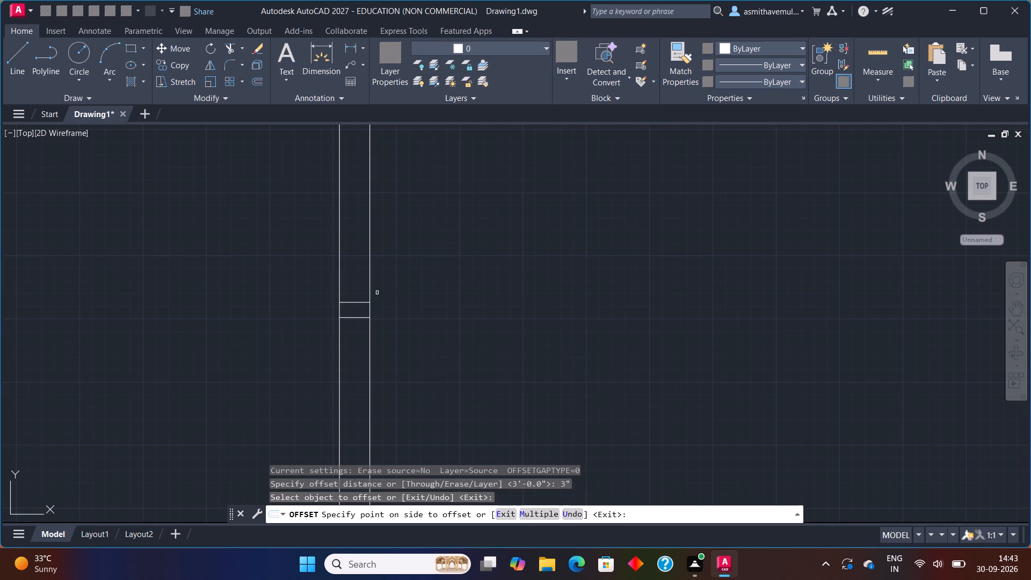
key("Escape")
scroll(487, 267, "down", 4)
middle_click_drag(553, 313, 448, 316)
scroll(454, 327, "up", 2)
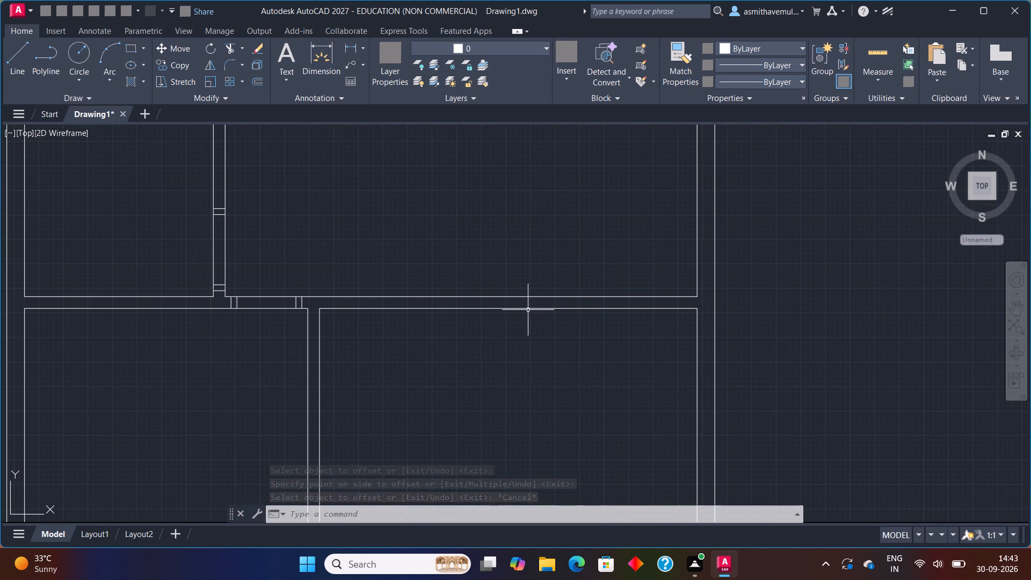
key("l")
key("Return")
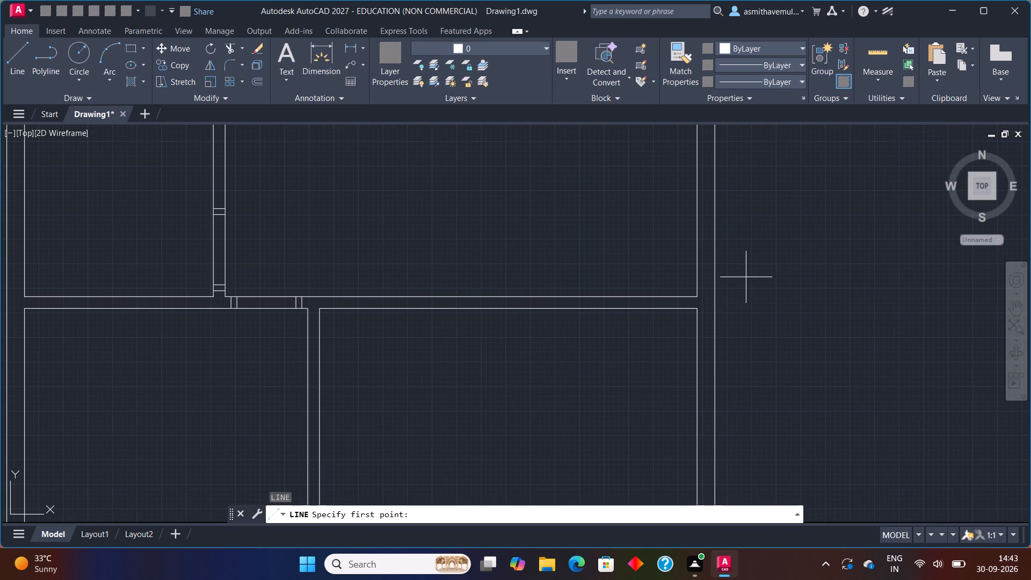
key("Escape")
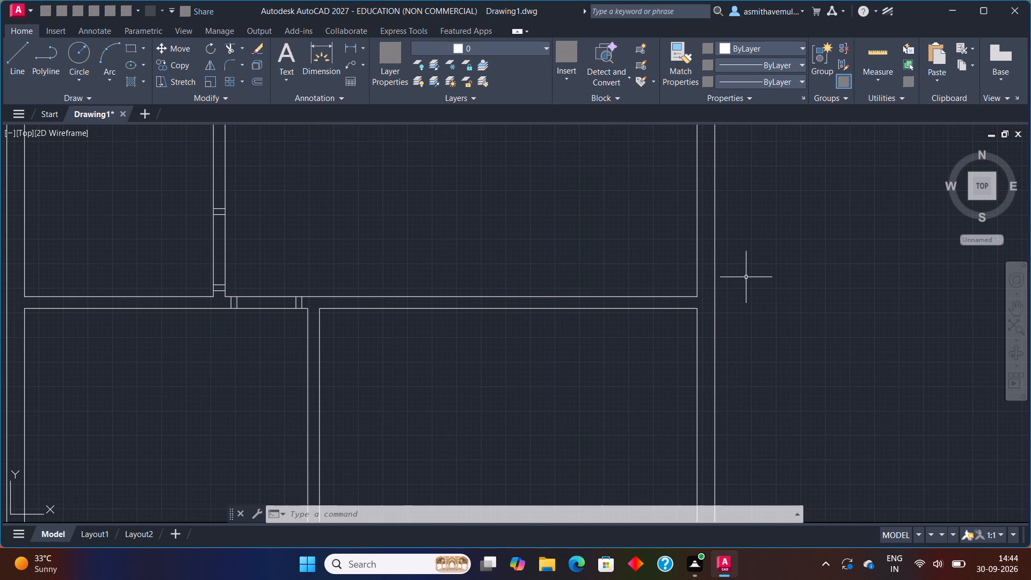
Draw a line across the bottom outer wall, starting @3",0 from the lower-right room's lower-left corner.
scroll(480, 323, "down", 1)
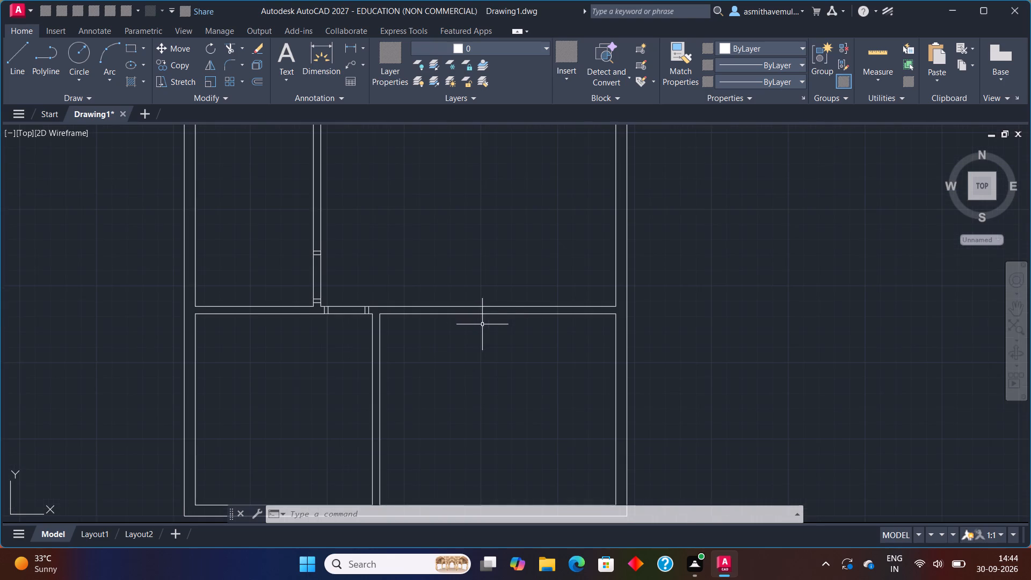
middle_click_drag(510, 331, 513, 228)
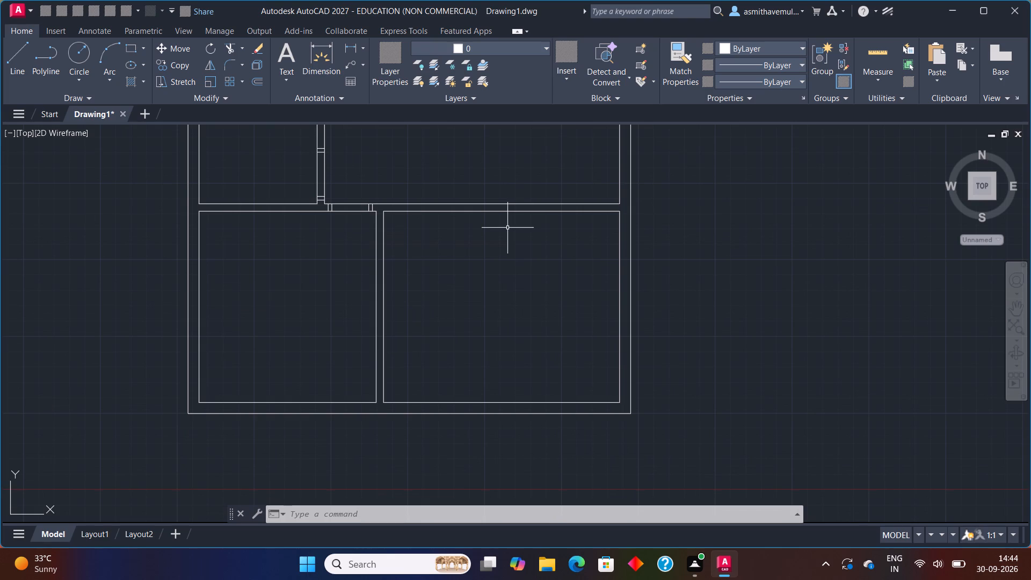
scroll(500, 358, "down", 1)
scroll(441, 402, "up", 1)
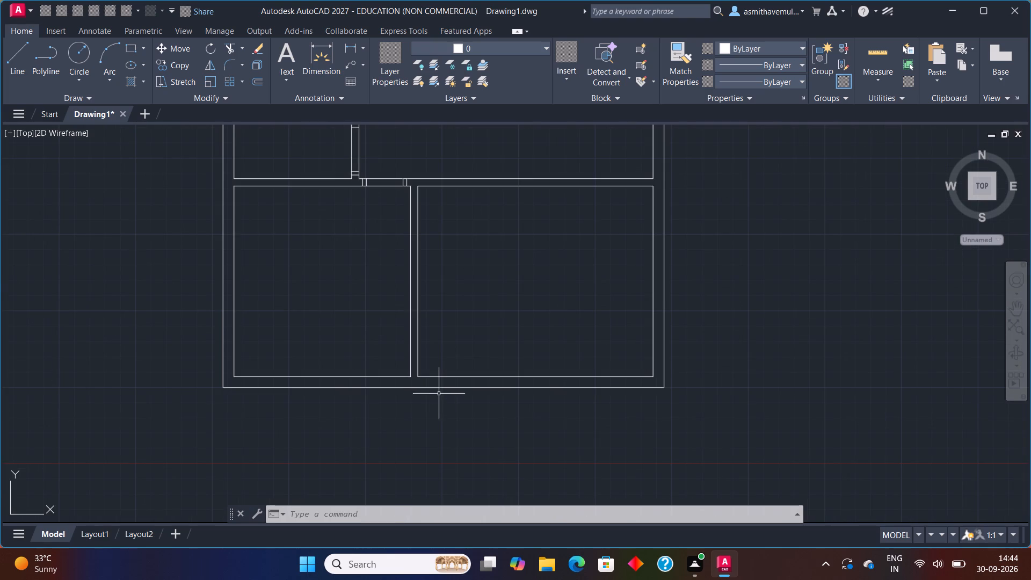
key("l")
key("Return")
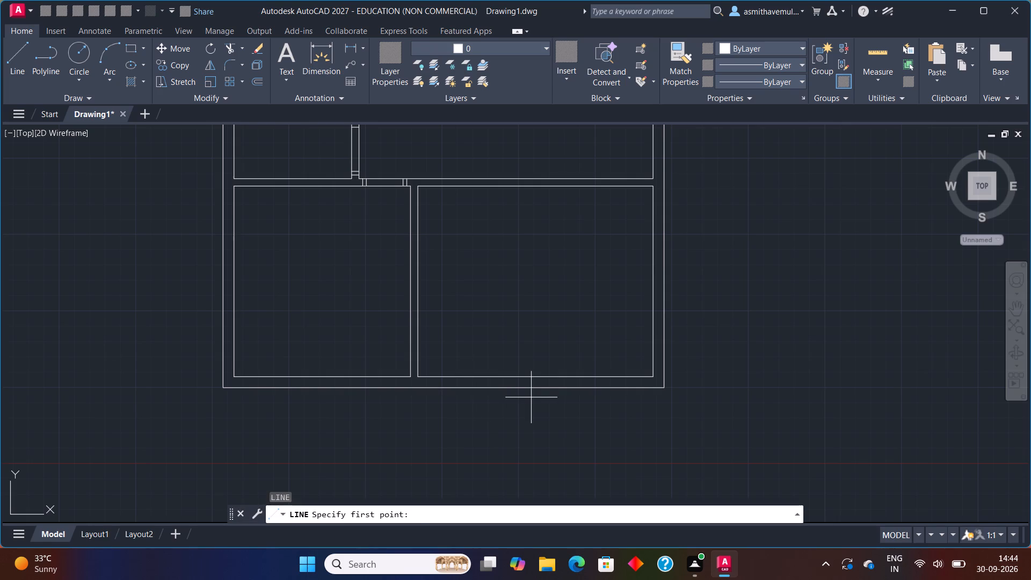
type("FROM")
key("Return")
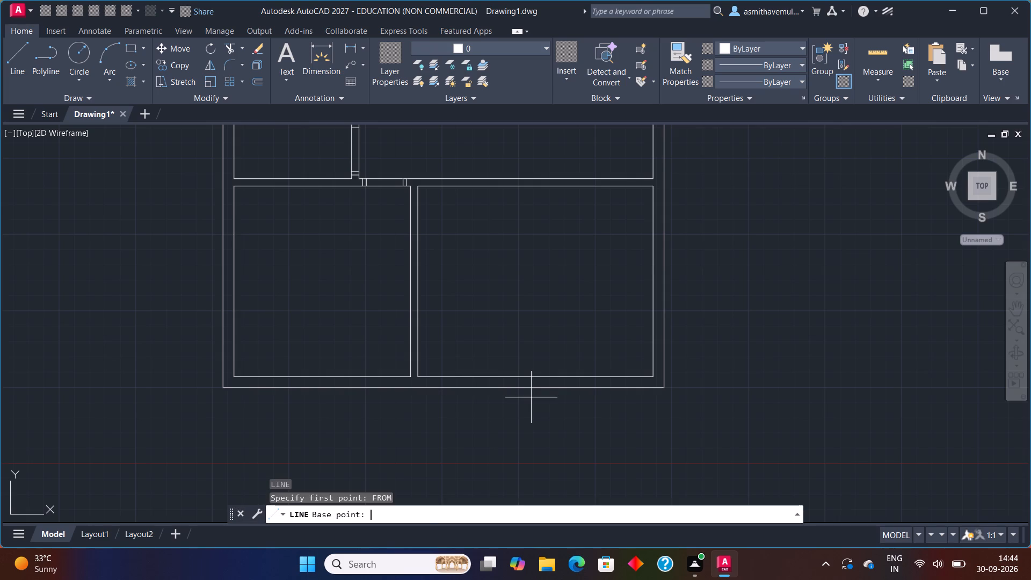
left_click(418, 378)
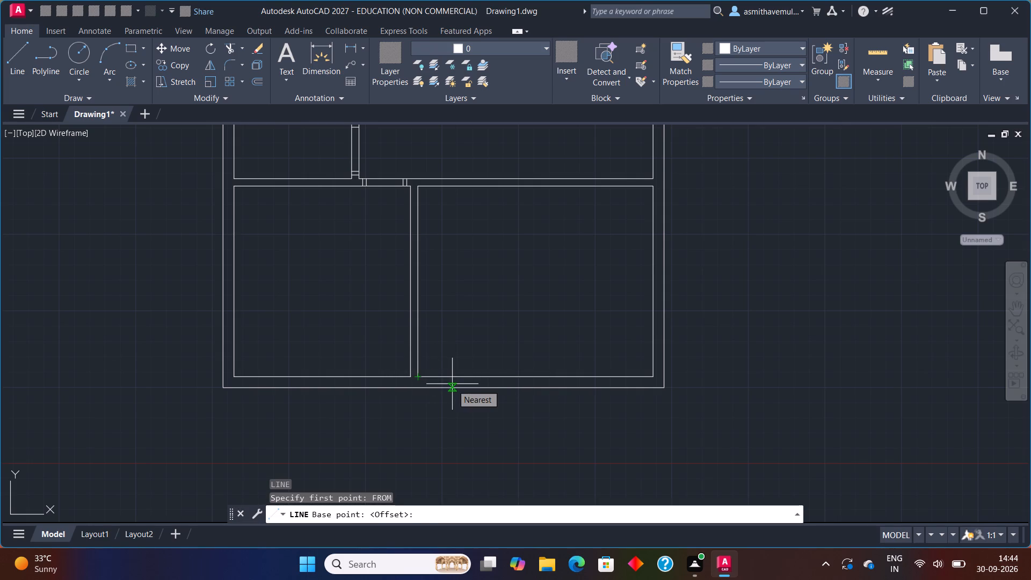
type("@3")
key("shift+quotedbl")
key("comma")
key("0")
key("Return")
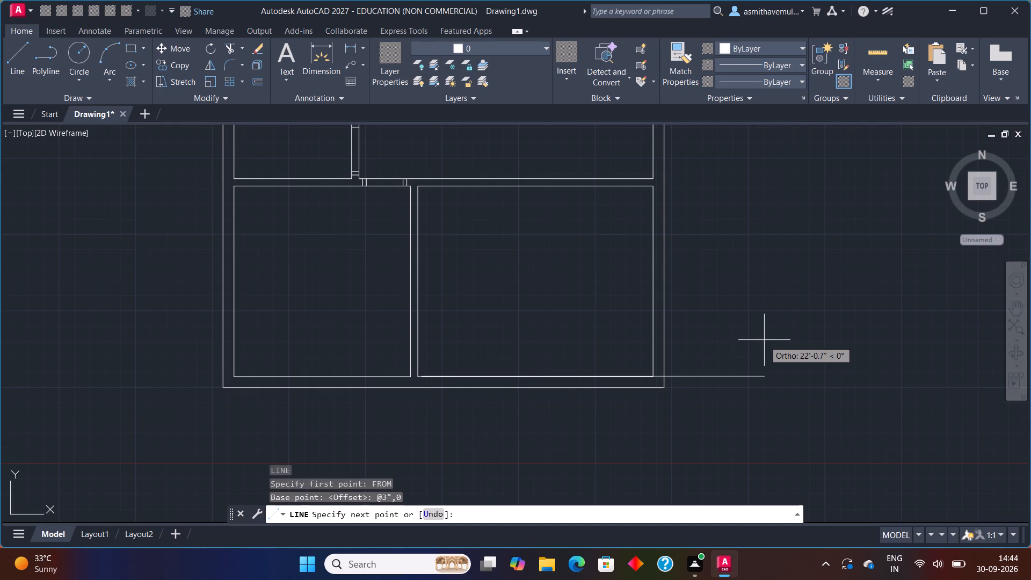
scroll(431, 389, "up", 3)
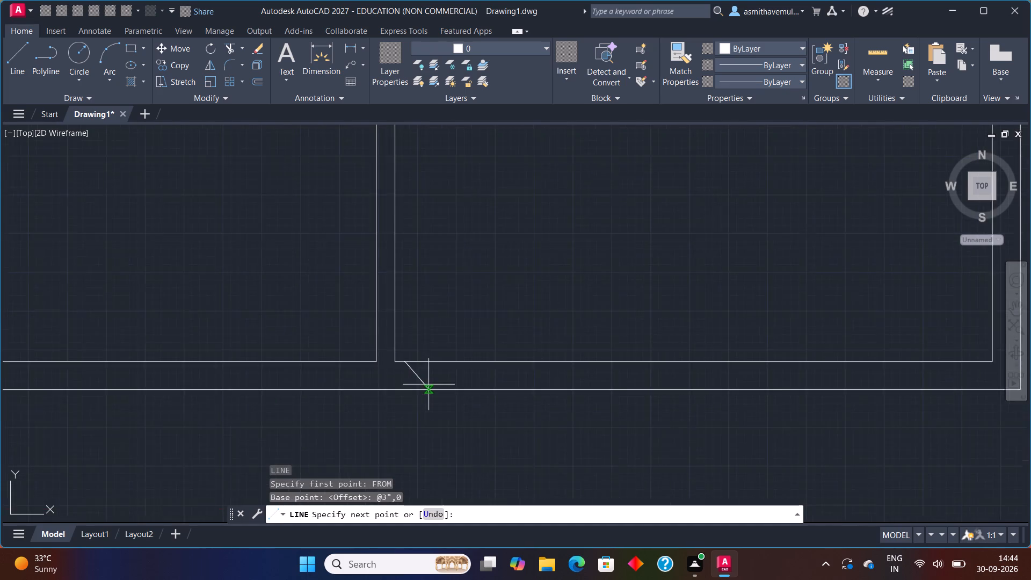
scroll(419, 380, "up", 2)
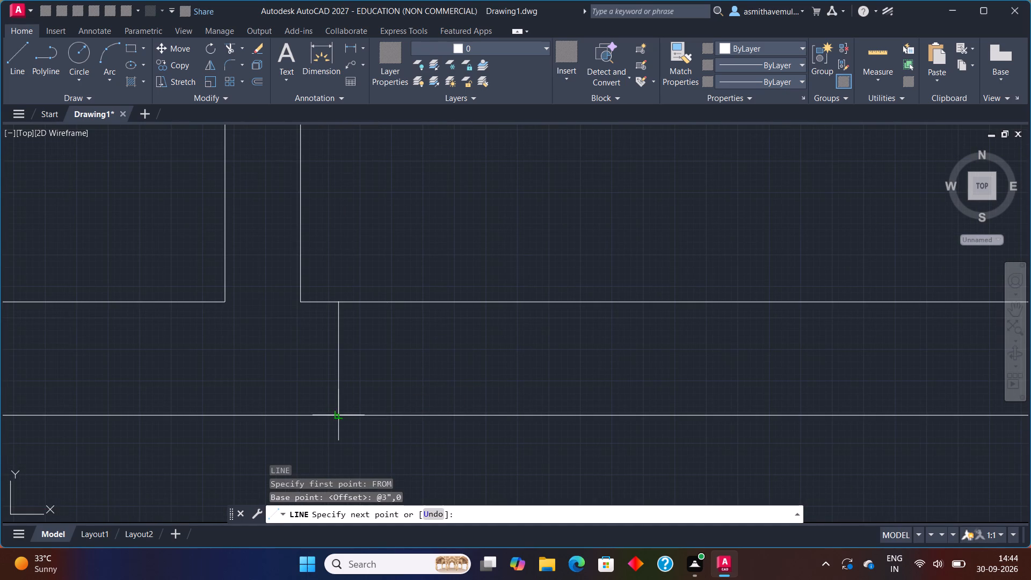
left_click(339, 416)
key("Escape")
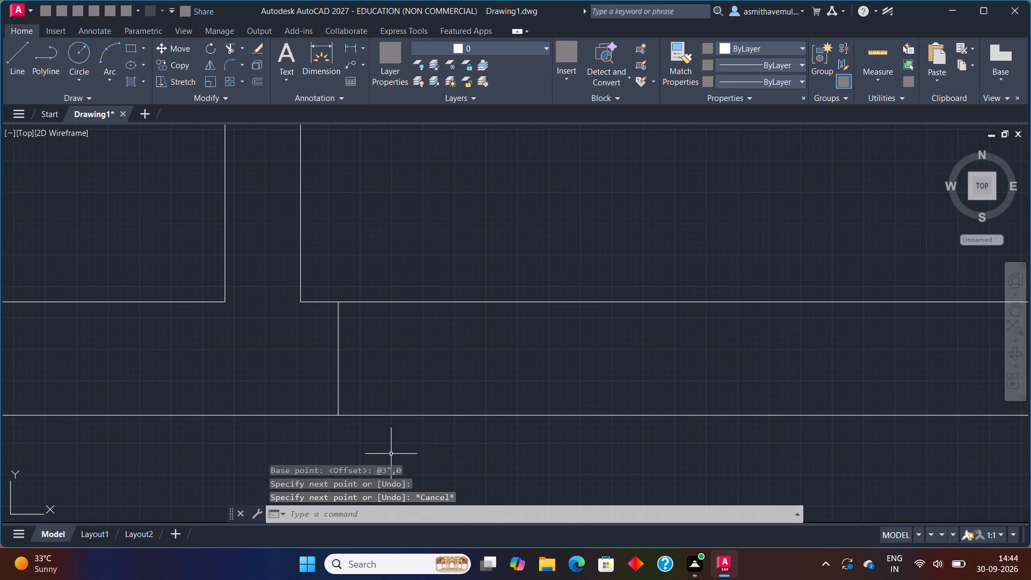
Offset the new line across the bottom outer wall 3" to the right.
key("o")
key("Return")
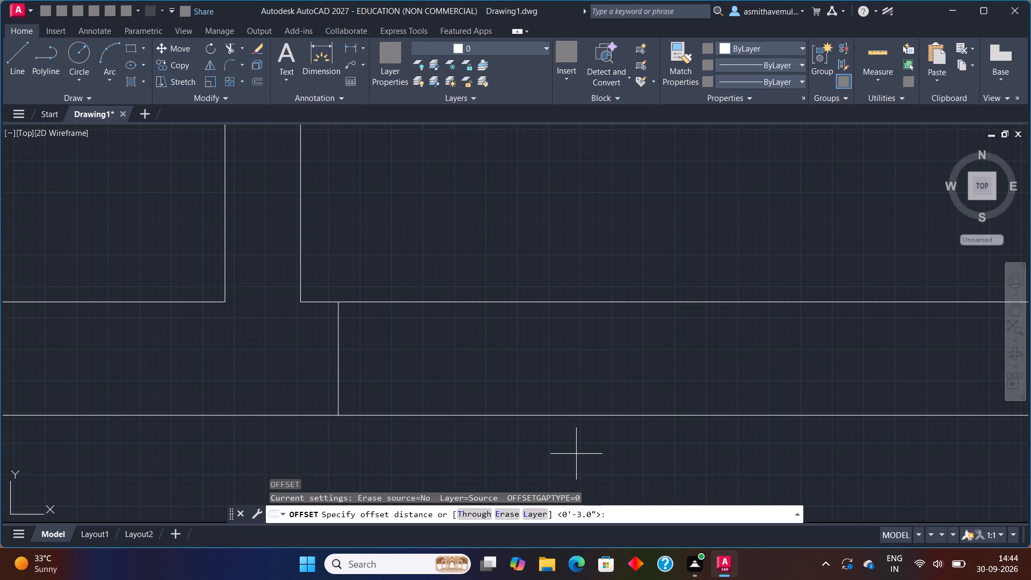
key("3")
key("shift+quotedbl")
key("Return")
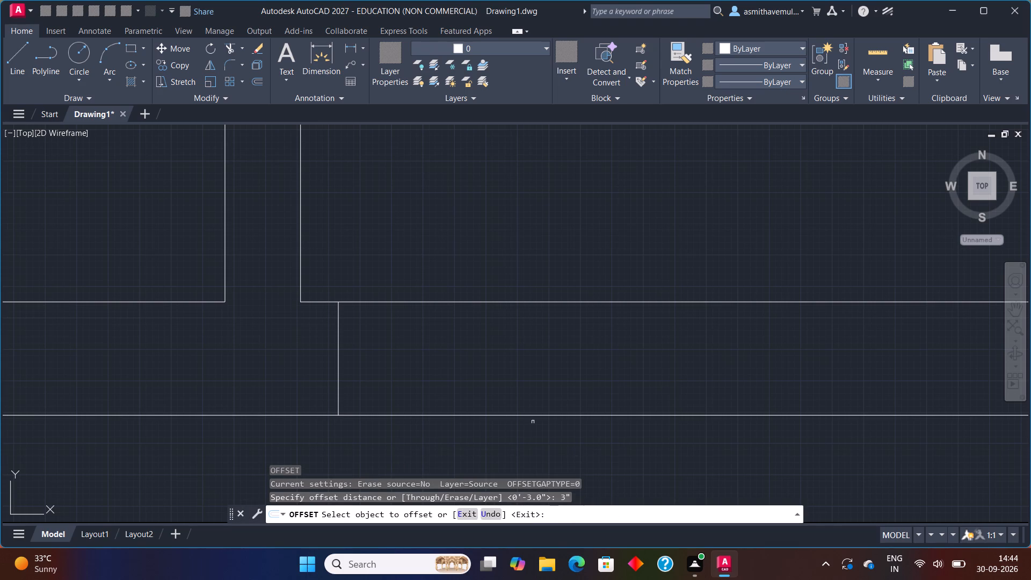
left_click(337, 363)
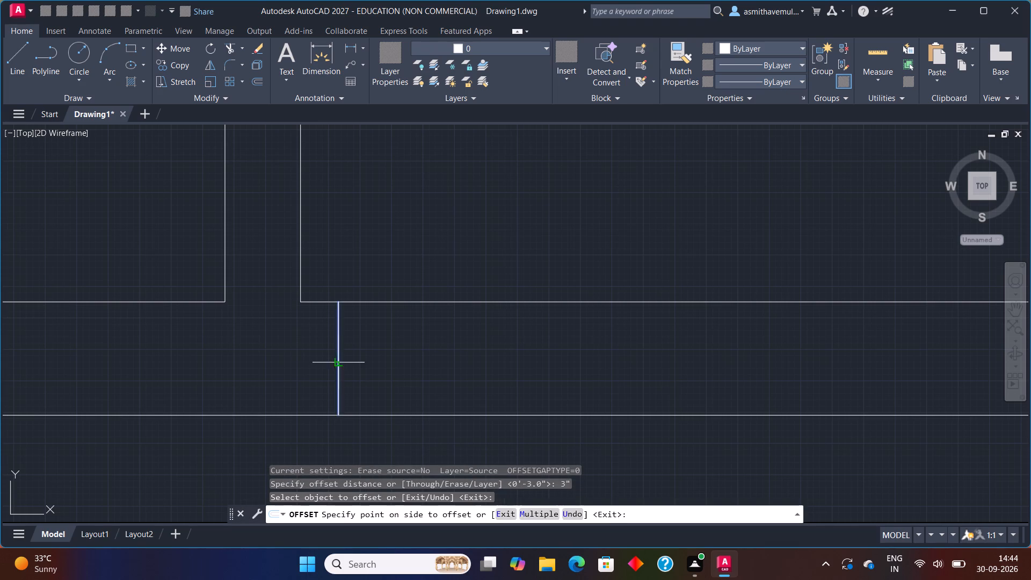
left_click(374, 365)
key("Escape")
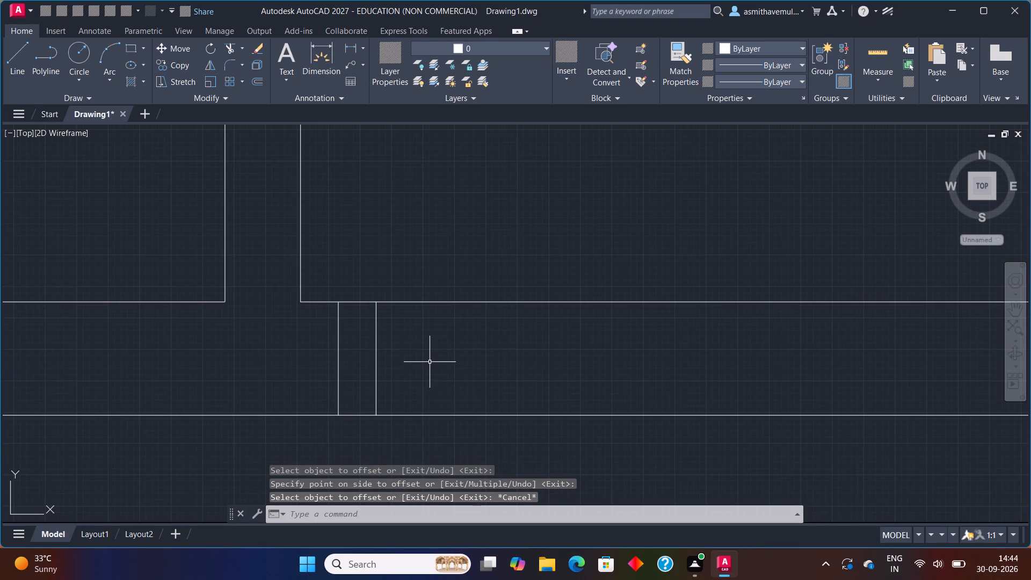
Offset the right line of the pair across the bottom outer wall 12' to the right.
key("o")
key("Return")
type("12'")
key("Return")
scroll(473, 330, "down", 1)
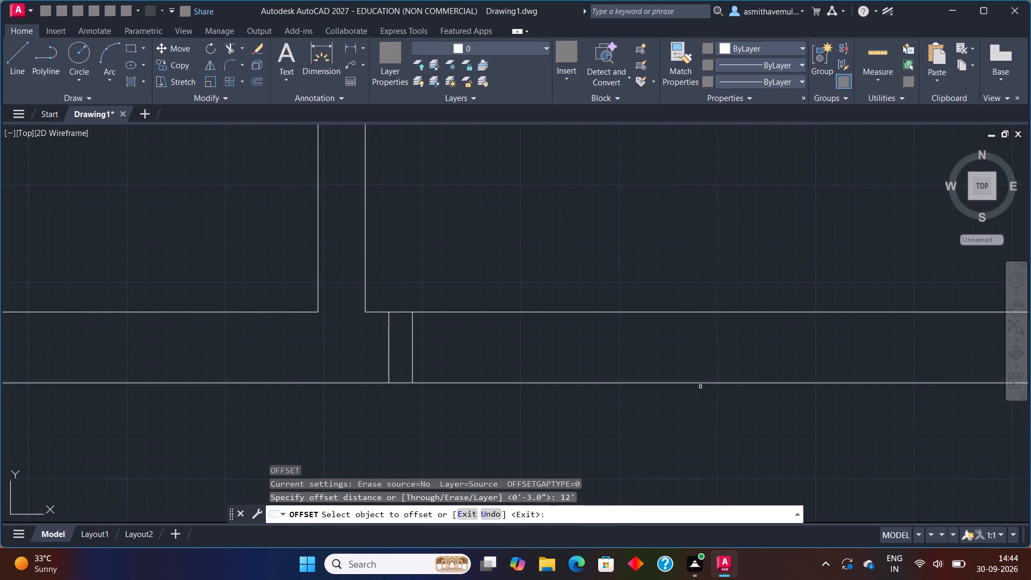
middle_click_drag(699, 386, 562, 397)
scroll(560, 398, "down", 2)
middle_click_drag(636, 386, 634, 385)
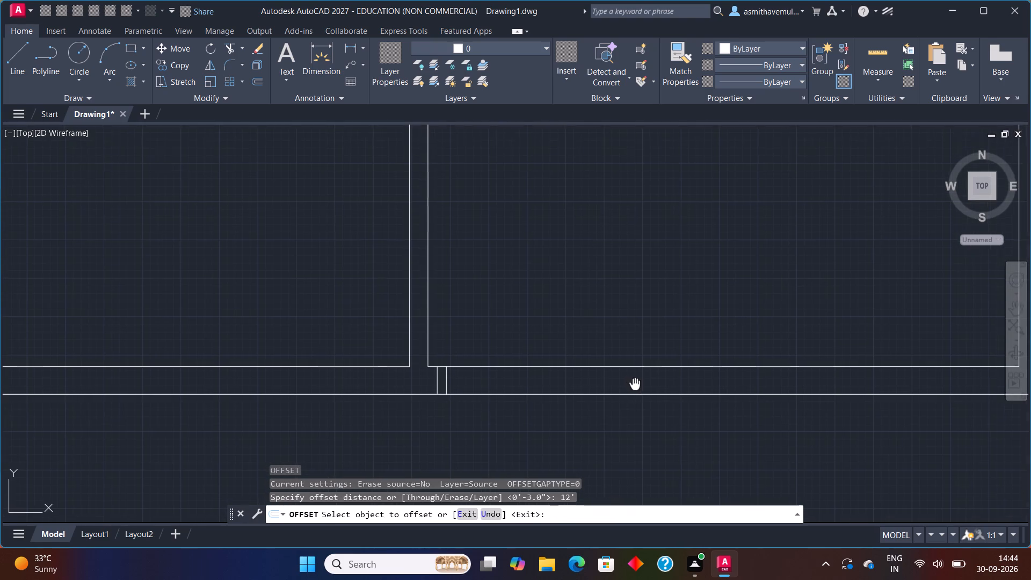
middle_click_drag(634, 385, 521, 387)
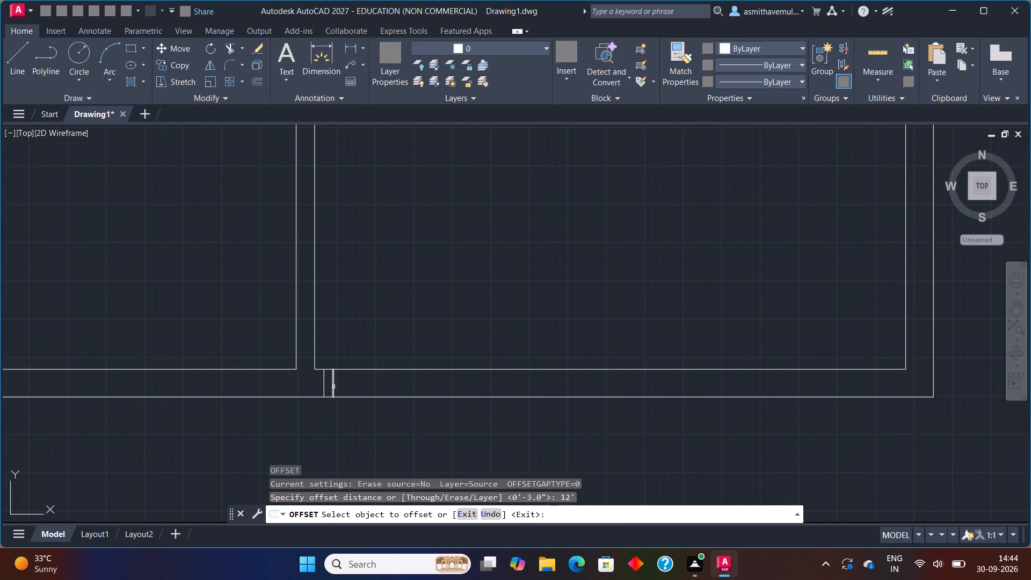
left_click(333, 386)
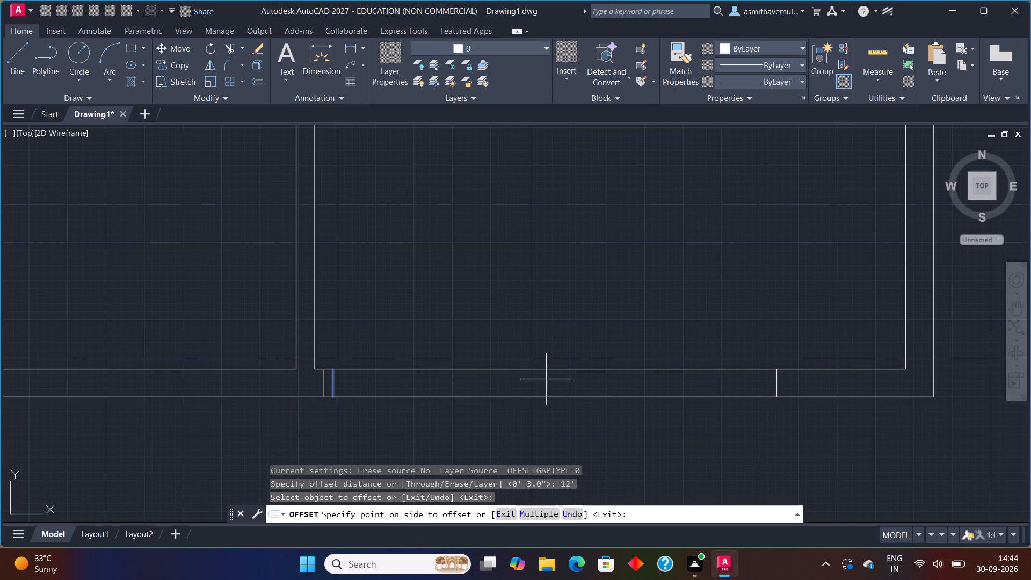
left_click(615, 383)
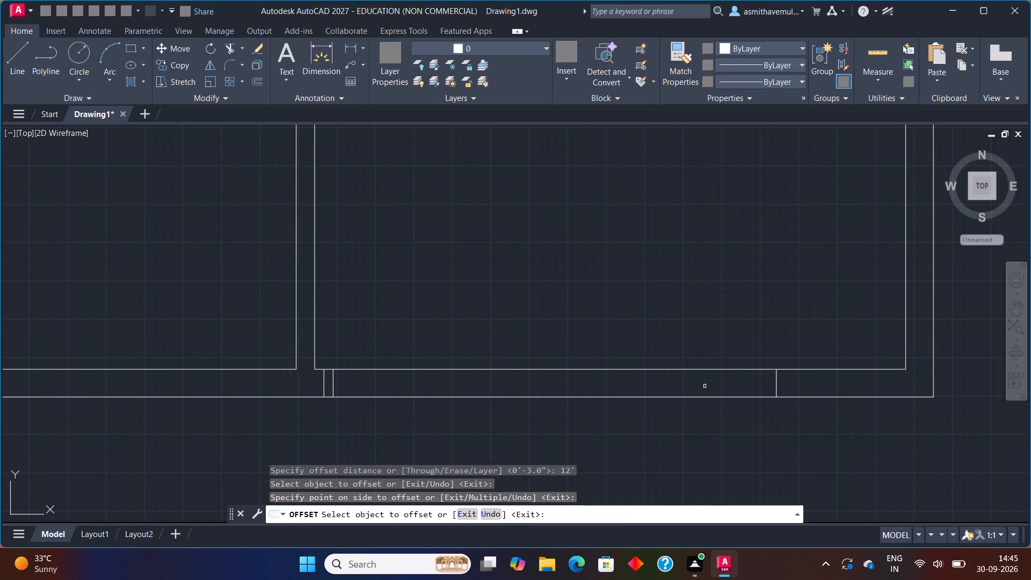
key("Escape")
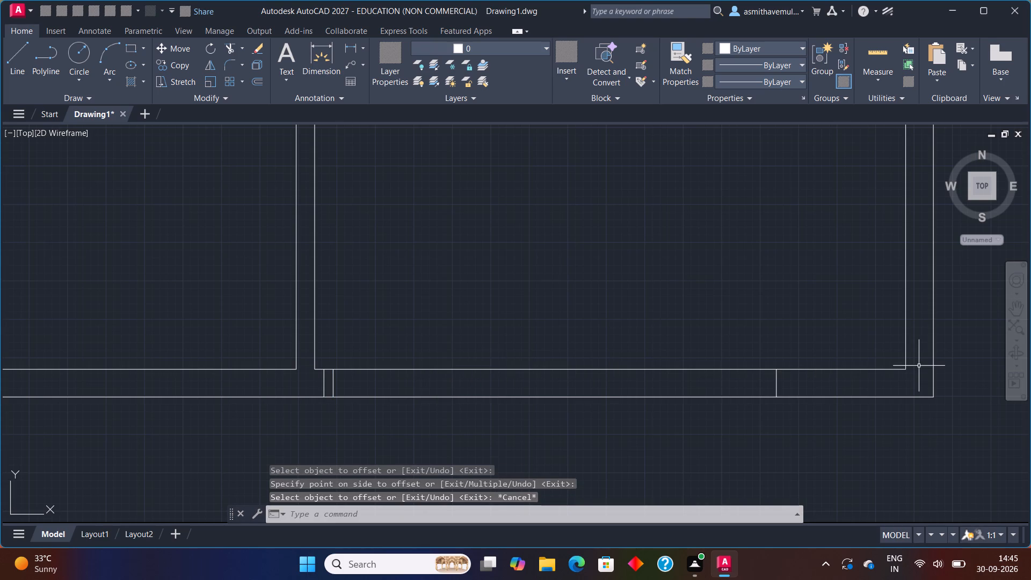
Draw a line from the lower-right room's lower-right corner by @-3",0 and continue it straight down across the bottom outer wall.
scroll(919, 361, "up", 1)
scroll(902, 397, "down", 1)
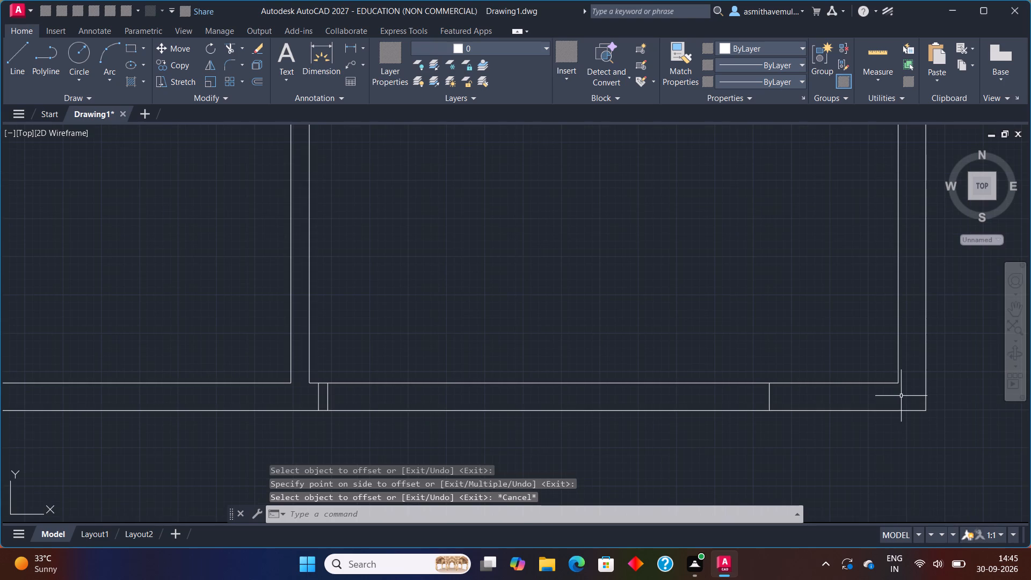
key("l")
key("Return")
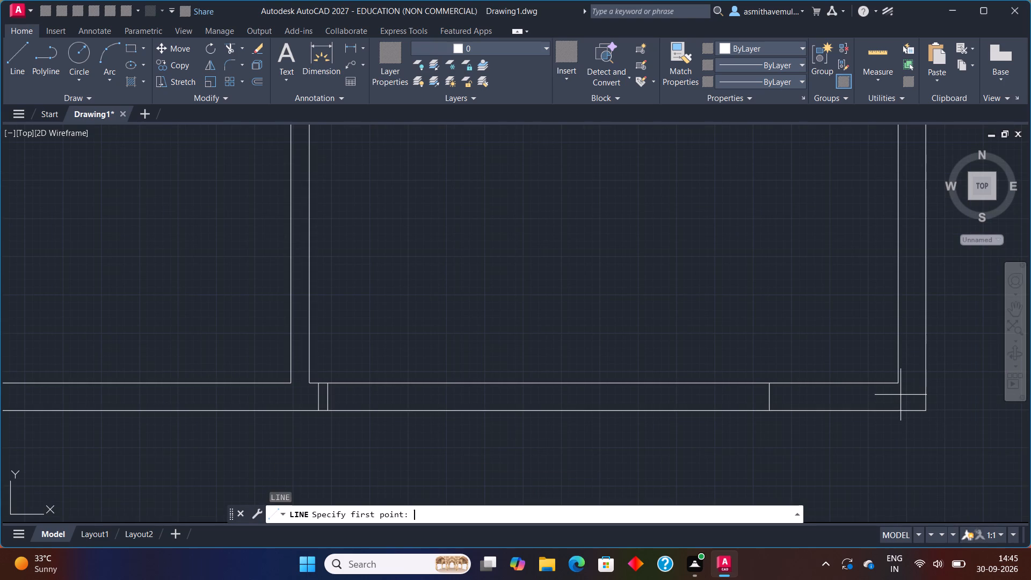
type("FROM'")
key("Return")
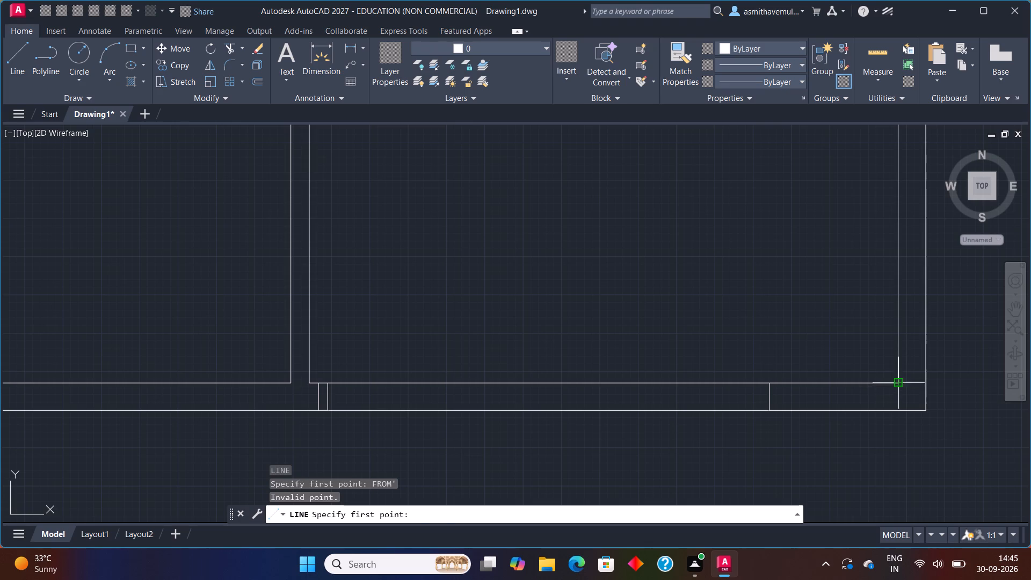
left_click(899, 385)
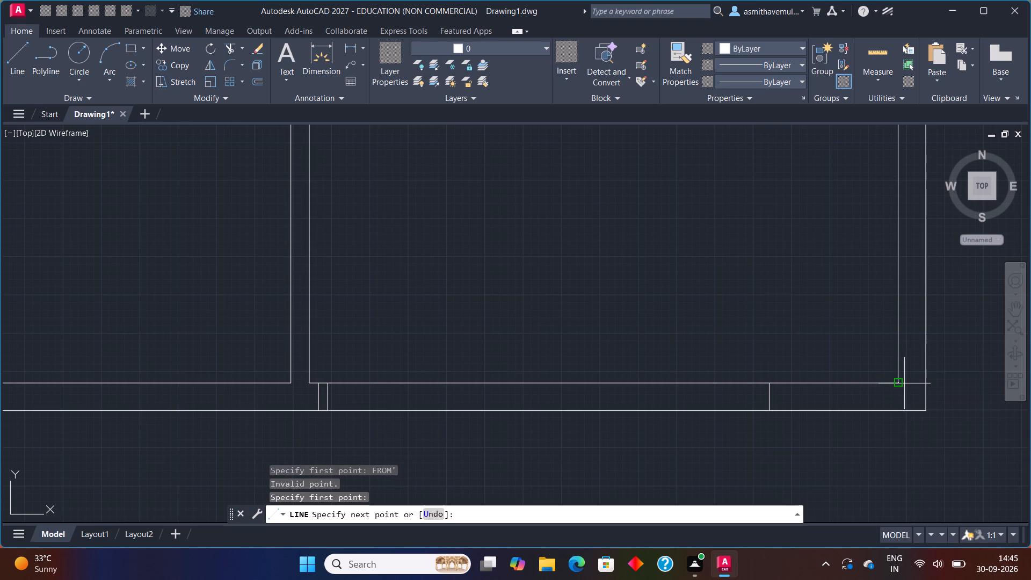
key("shift+at")
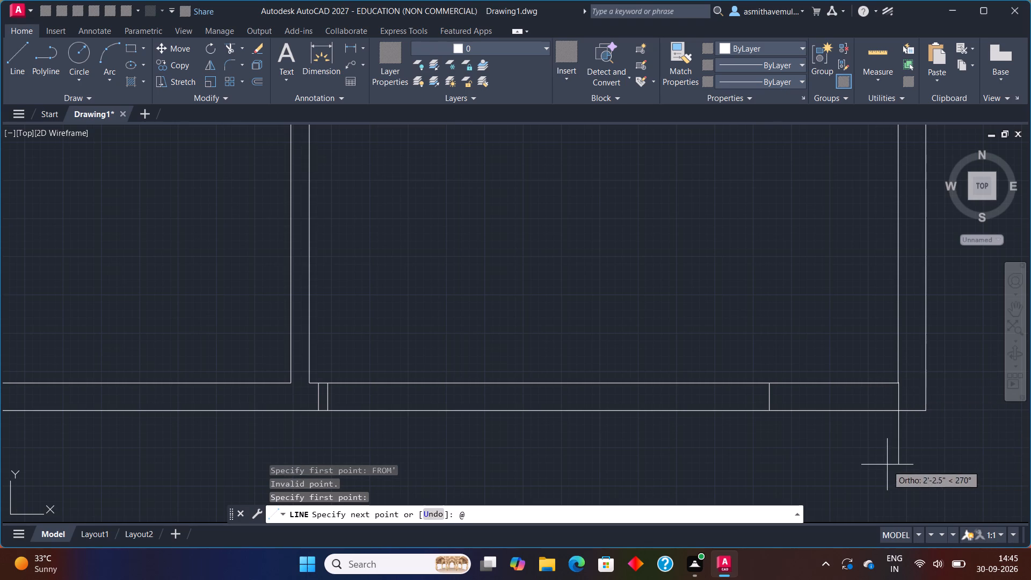
key("3")
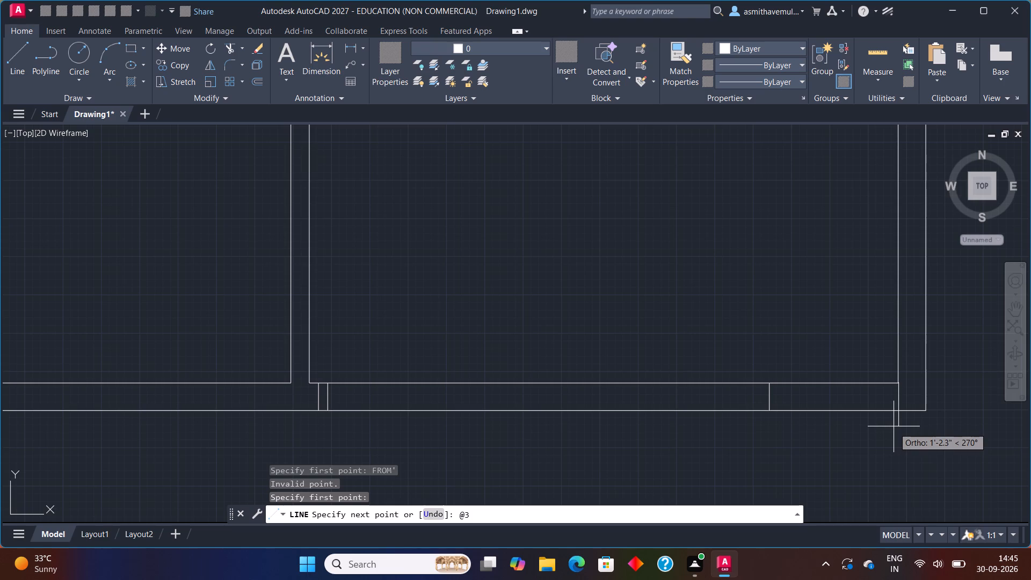
key("BackSpace")
type("-3")
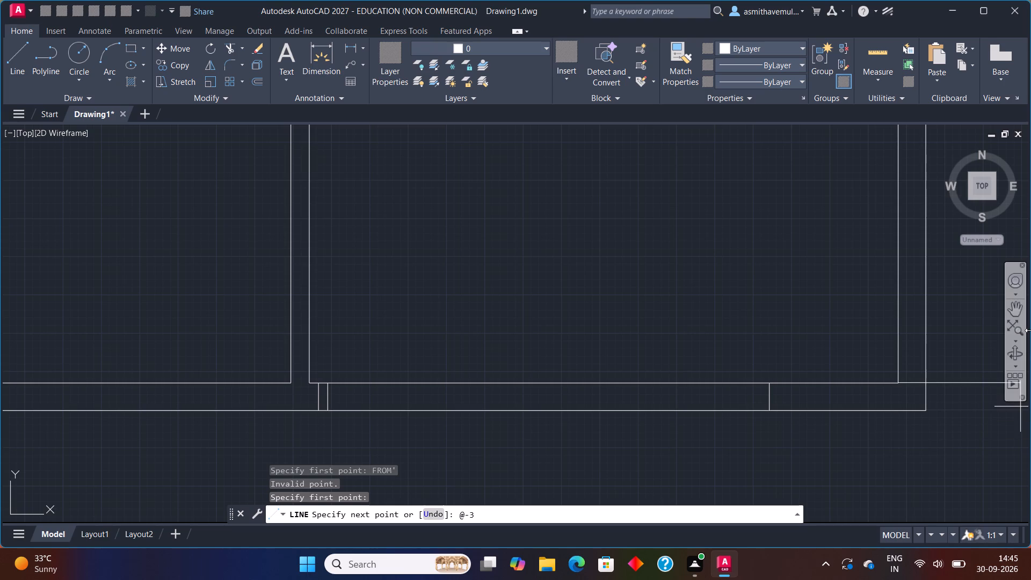
type("\",0")
key("Return")
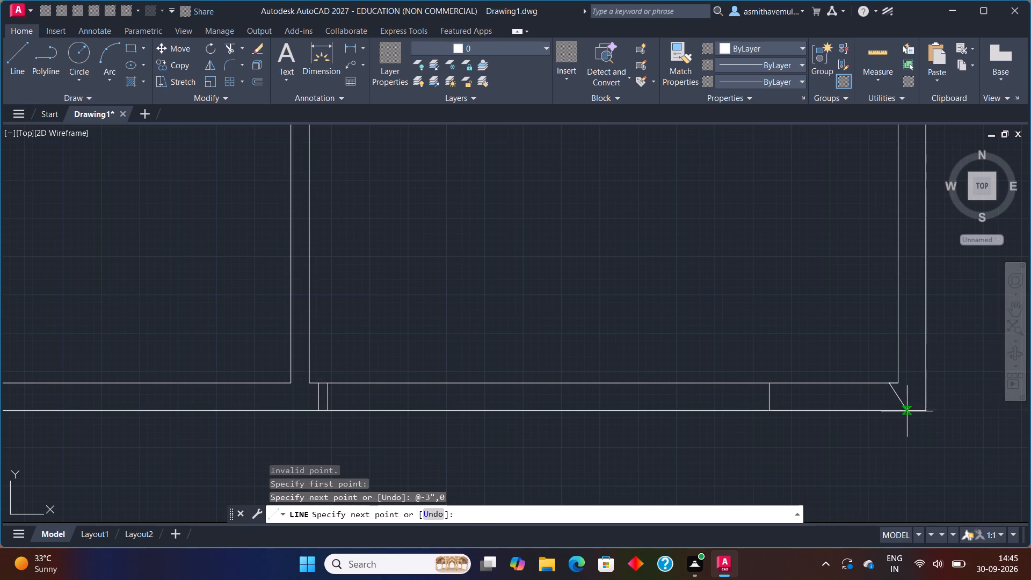
left_click(893, 413)
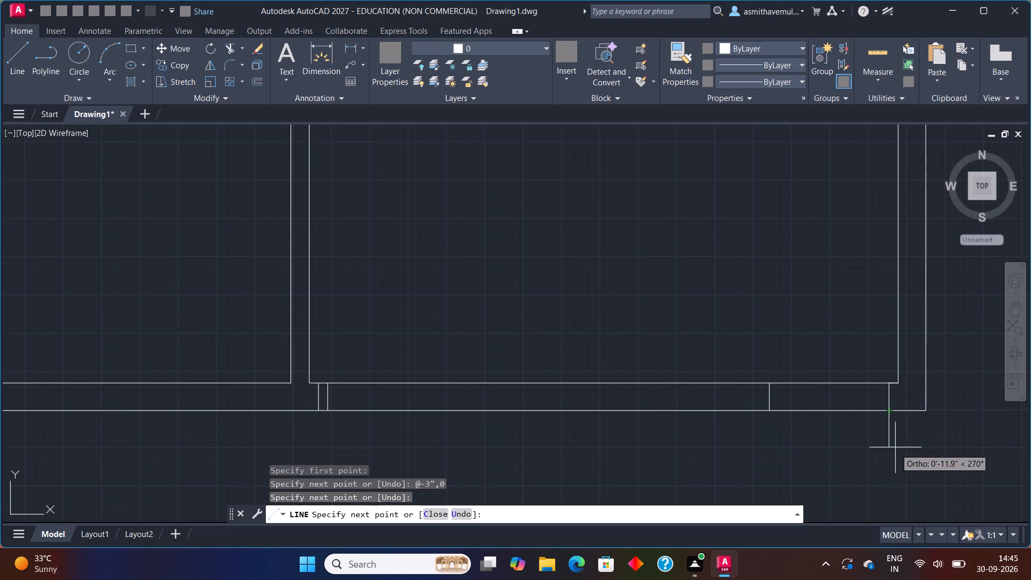
key("Escape")
Offset the line near the lower-right room's lower-right corner 3" to the left, repeating from each new copy for three copies.
key("o")
key("Return")
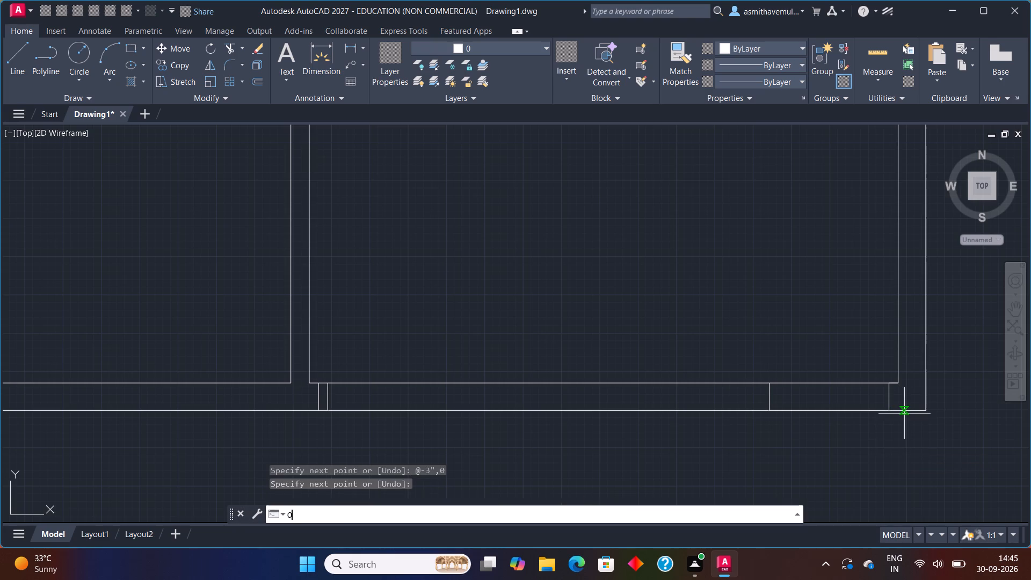
type("3\"")
key("Return")
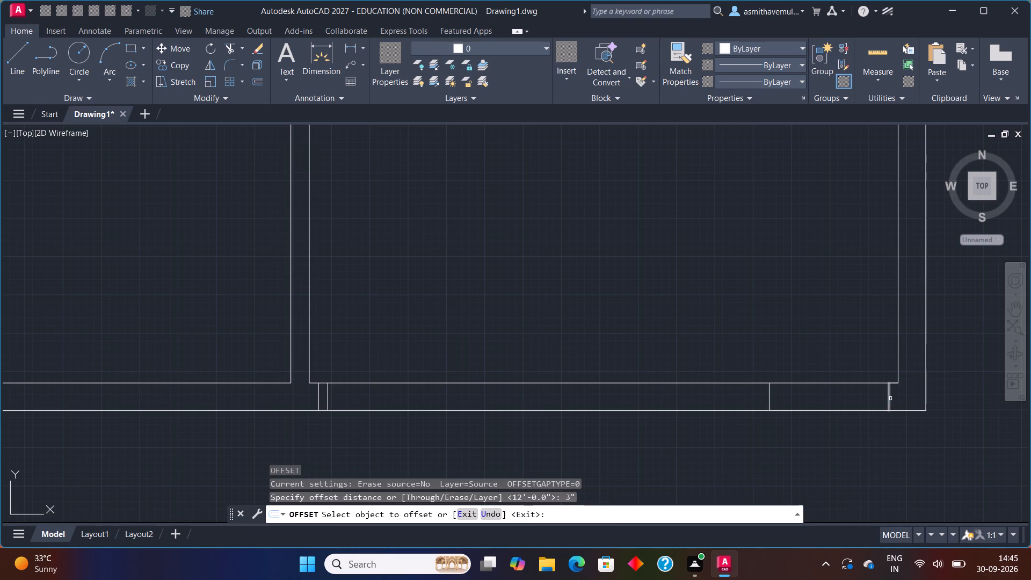
left_click(890, 399)
left_click(872, 398)
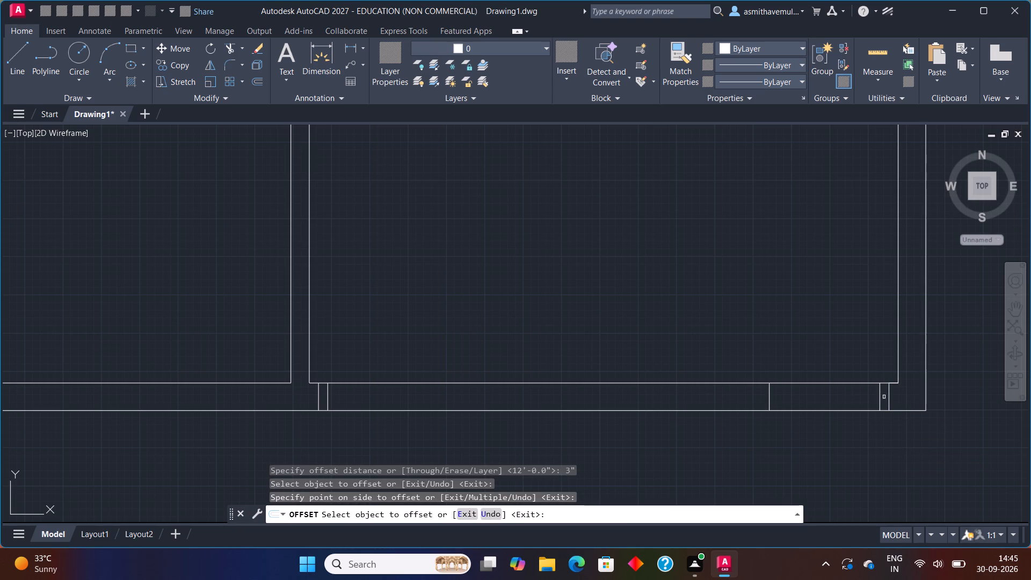
left_click(880, 398)
left_click(867, 398)
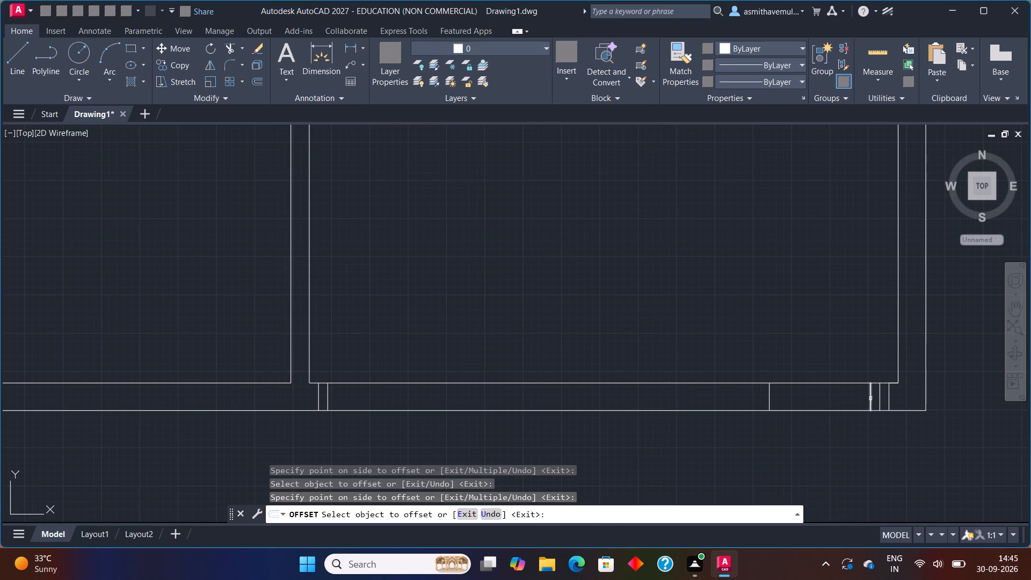
left_click(870, 399)
left_click(834, 399)
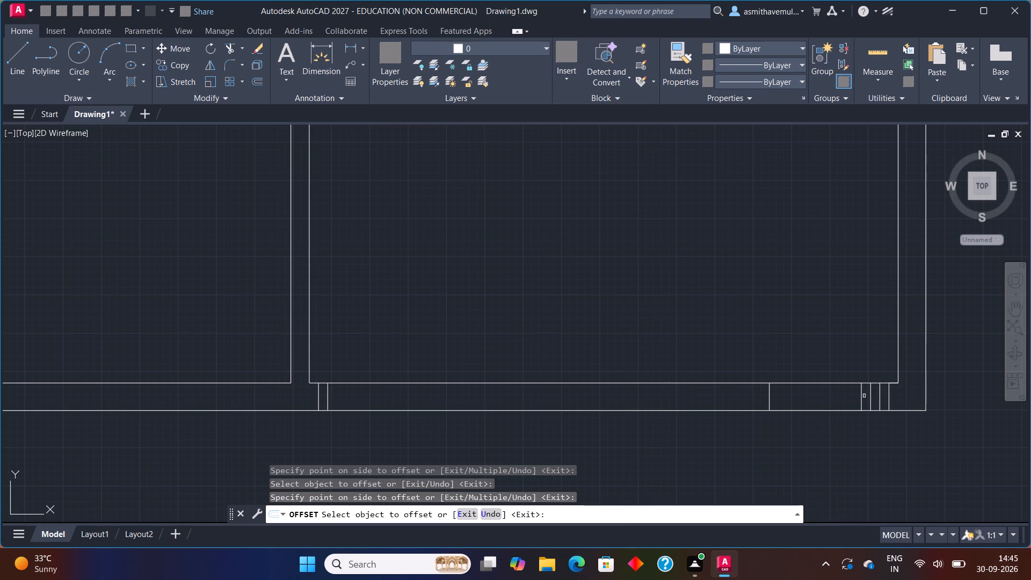
Offset the leftmost line of the group near the lower-right room's lower-right corner 3" to the left, repeating once from the new copy.
left_click(863, 396)
left_click(852, 397)
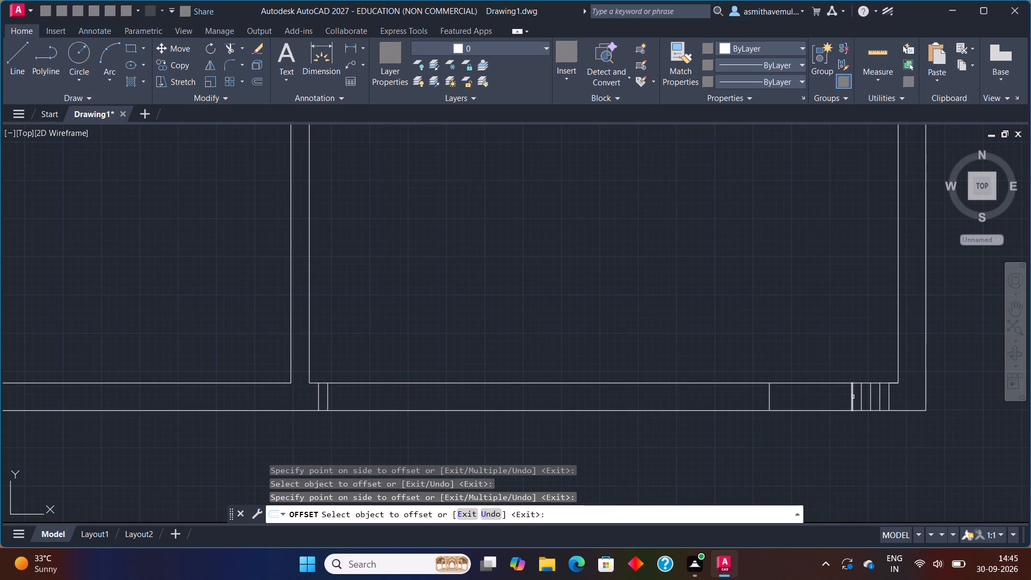
left_click(853, 397)
left_click(829, 403)
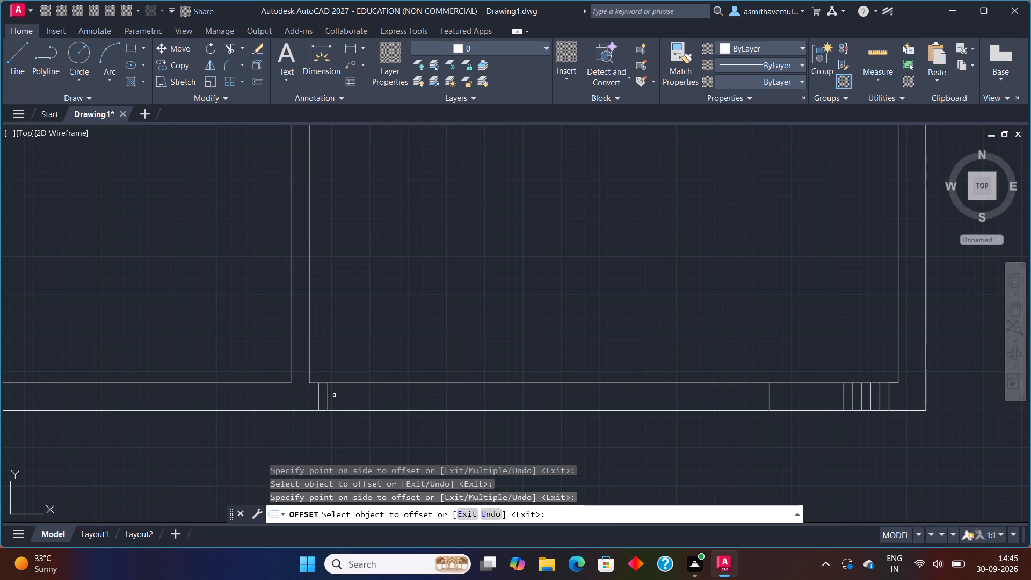
Offset the right line of the pair near the lower-right room's lower-left corner 3" to the right, repeating from each copy for four copies.
left_click(329, 400)
left_click(344, 398)
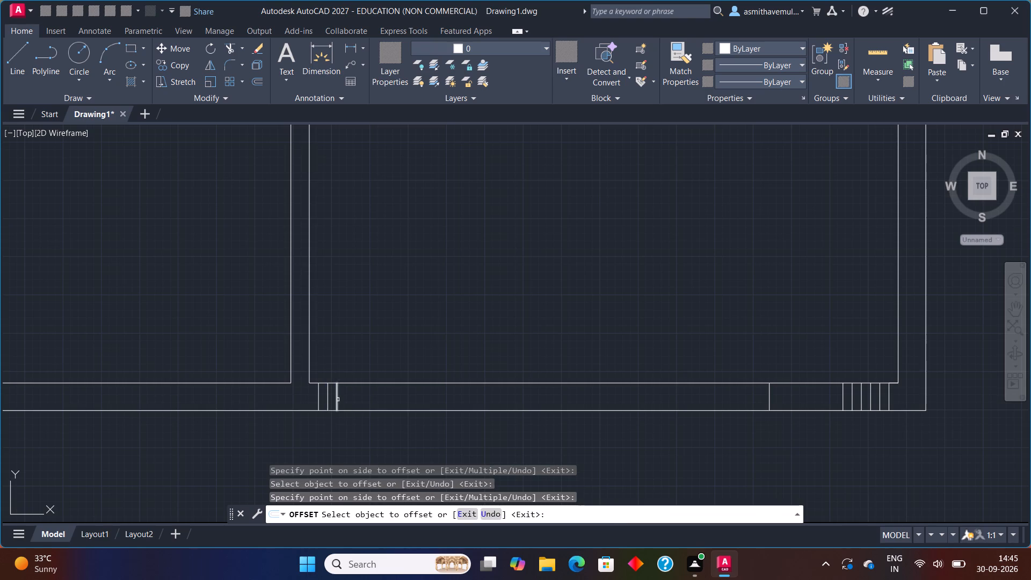
left_click(338, 400)
left_click(355, 400)
left_click(348, 400)
left_click(372, 396)
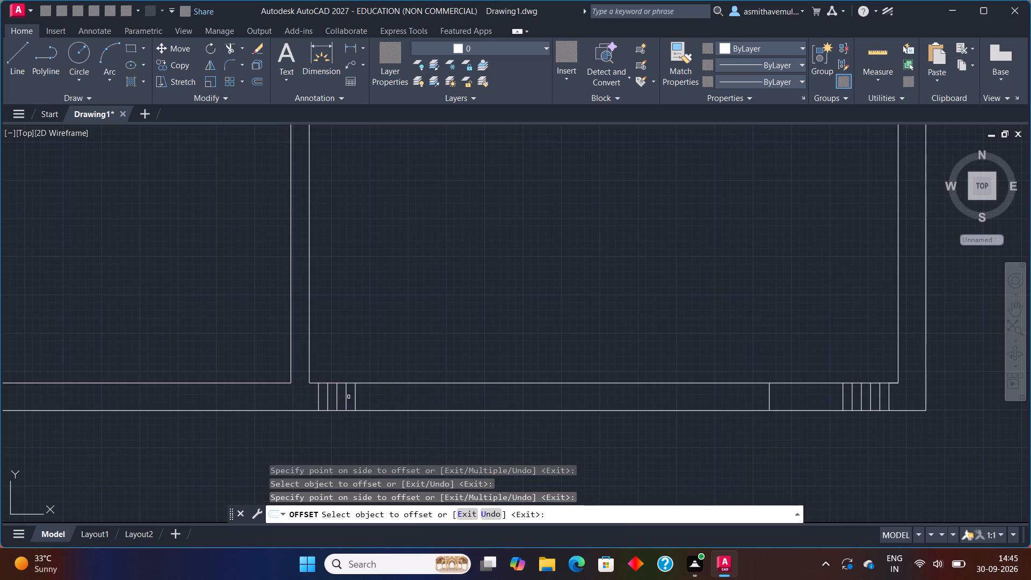
left_click(356, 395)
left_click(402, 394)
Add three more 3" offset lines to each group across the bottom outer wall, alternating sides and working inward.
left_click(844, 399)
left_click(793, 401)
left_click(364, 401)
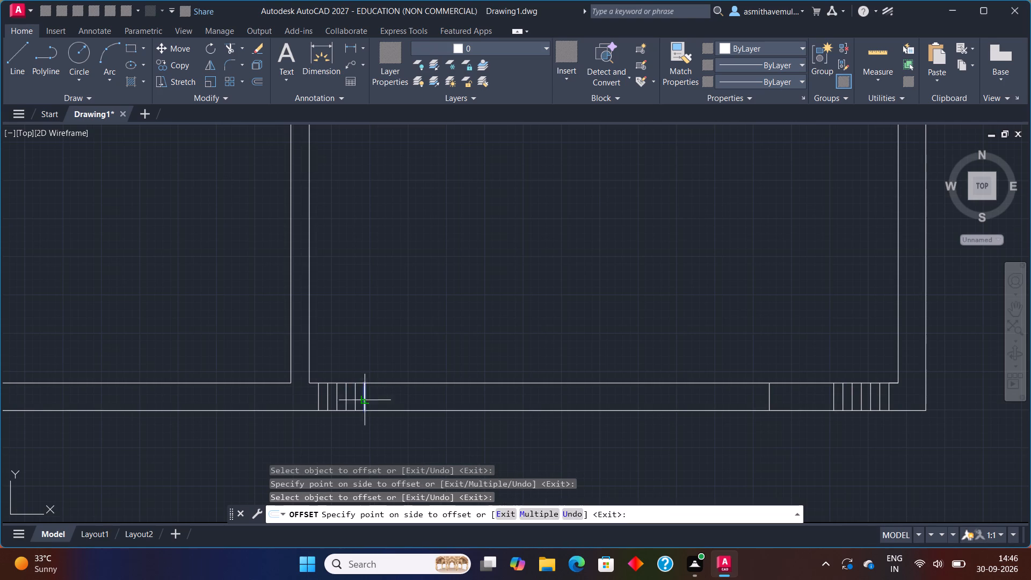
left_click(397, 398)
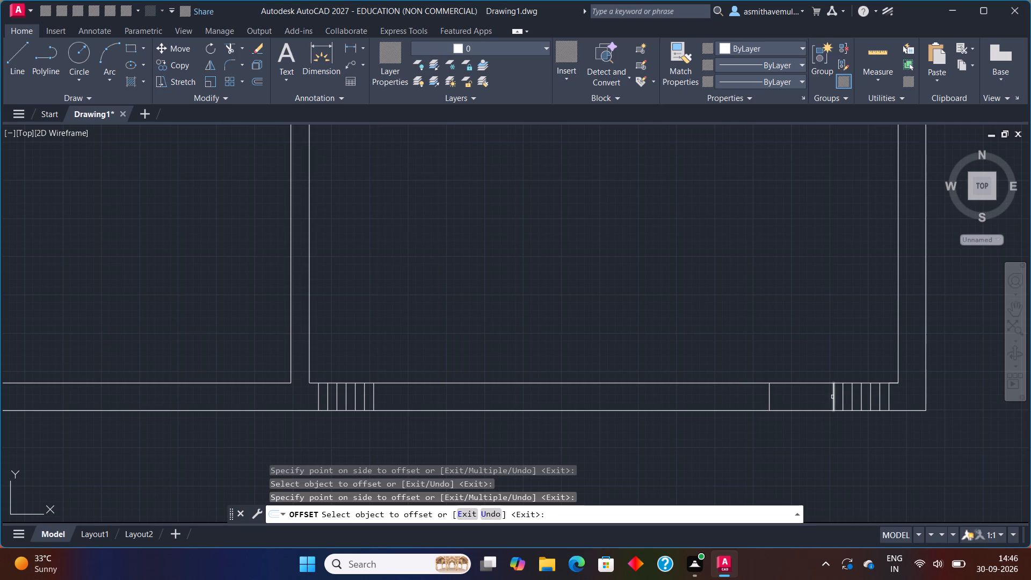
left_click(834, 395)
left_click(789, 395)
left_click(375, 398)
left_click(411, 397)
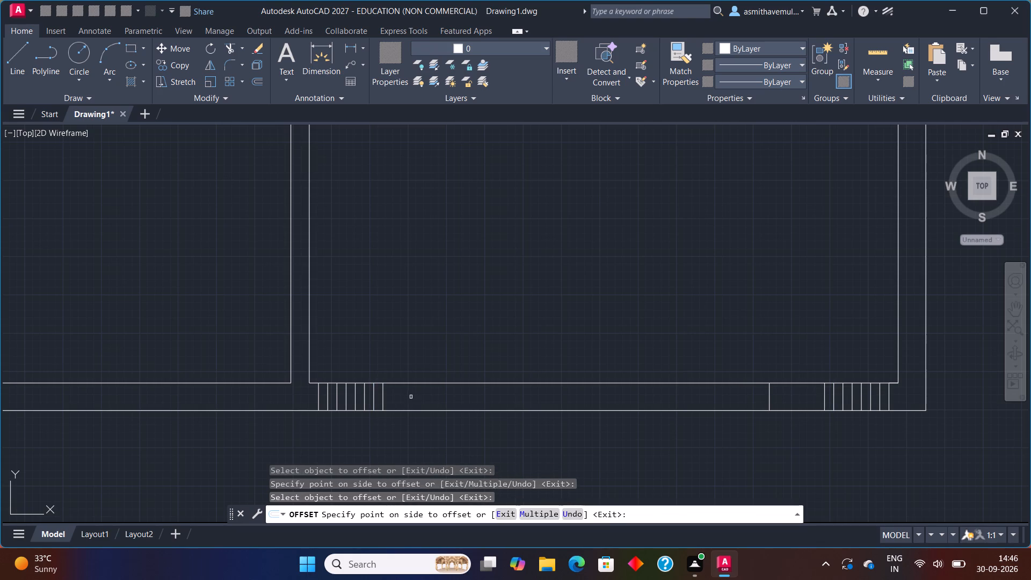
left_click(826, 396)
left_click(777, 398)
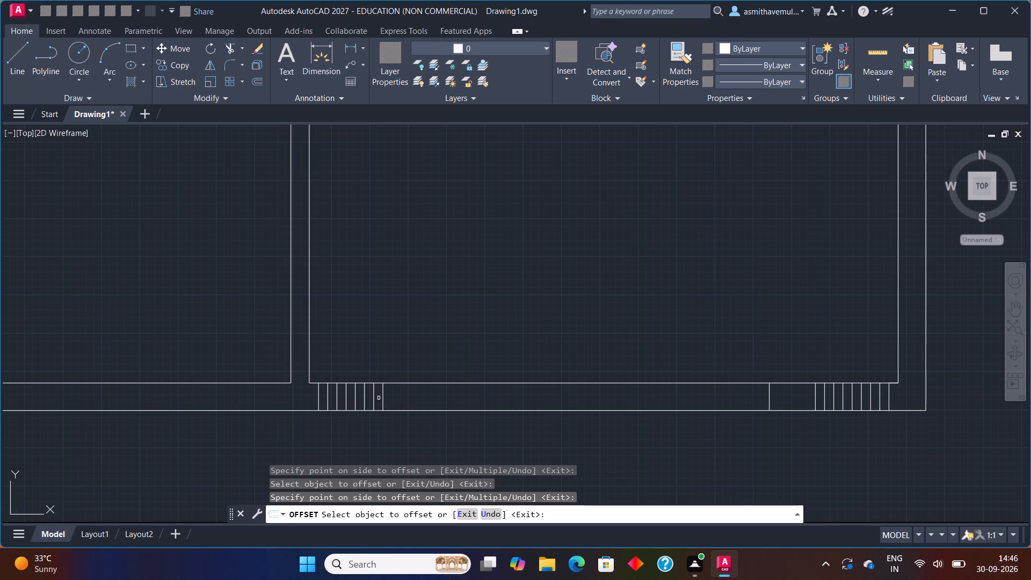
left_click(383, 398)
left_click(430, 394)
key("Escape")
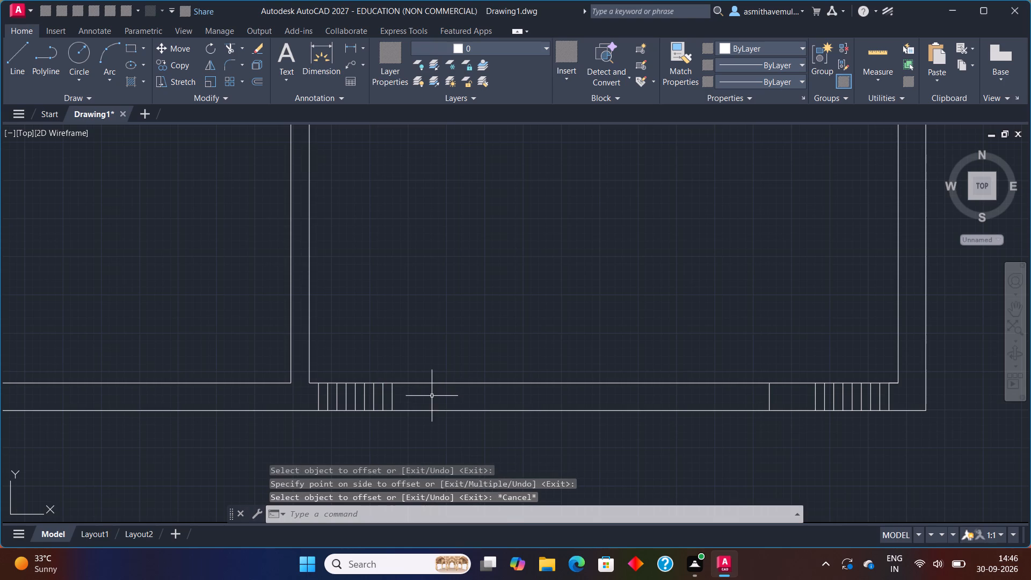
Measure the gap between the innermost lines of the two groups across the bottom outer wall with a linear dimension.
type("DLI")
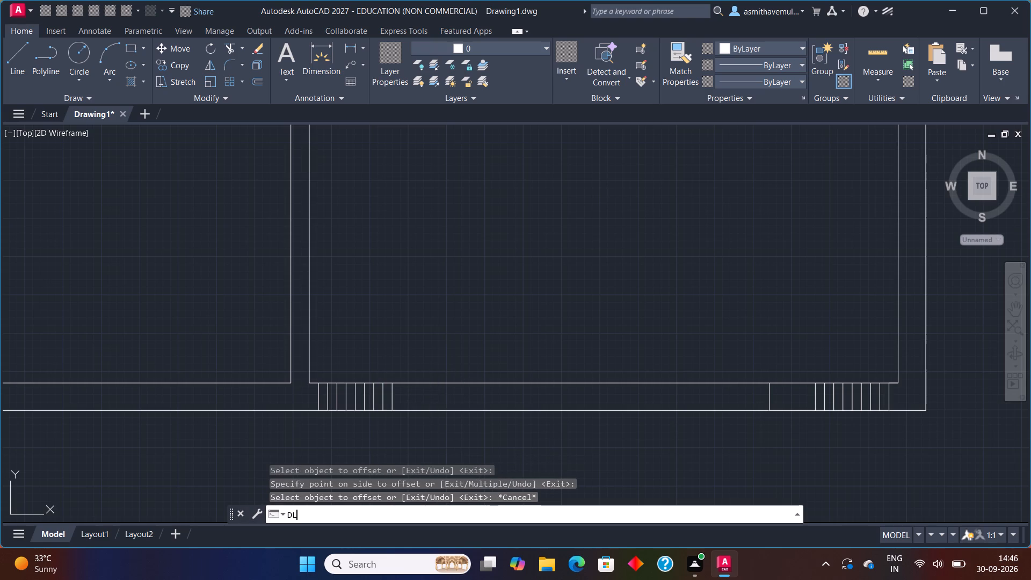
key("Return")
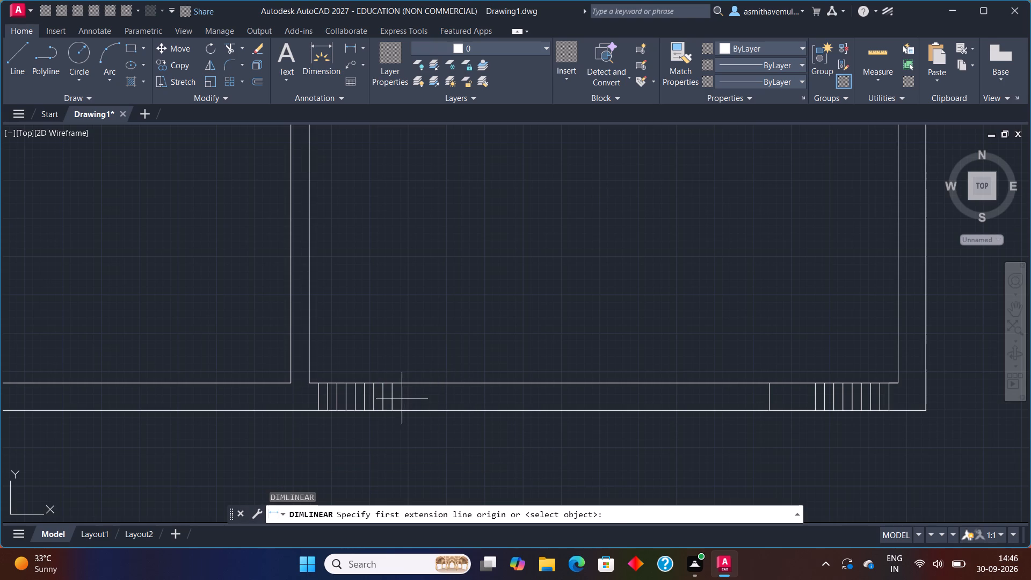
left_click(390, 399)
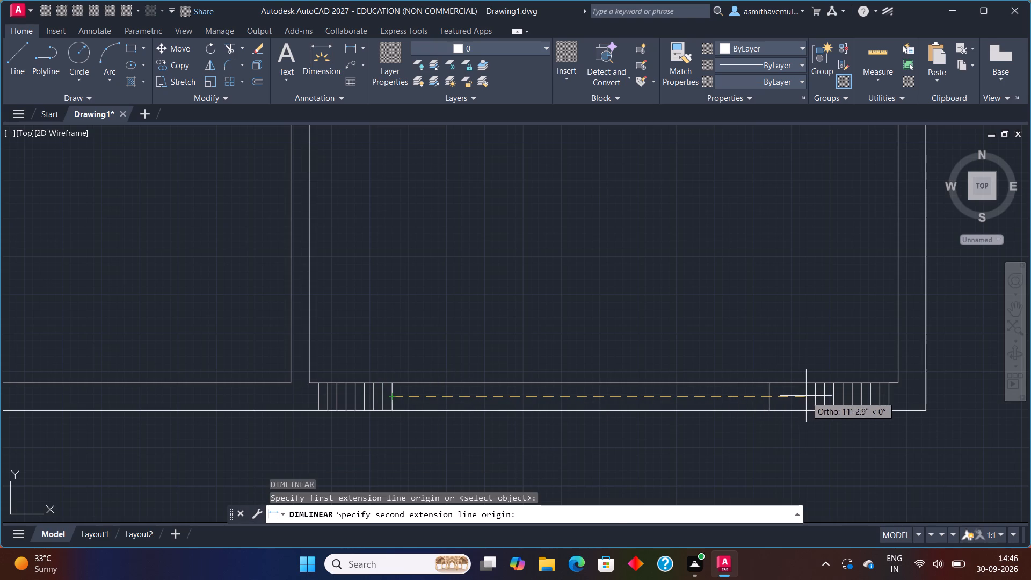
left_click(812, 396)
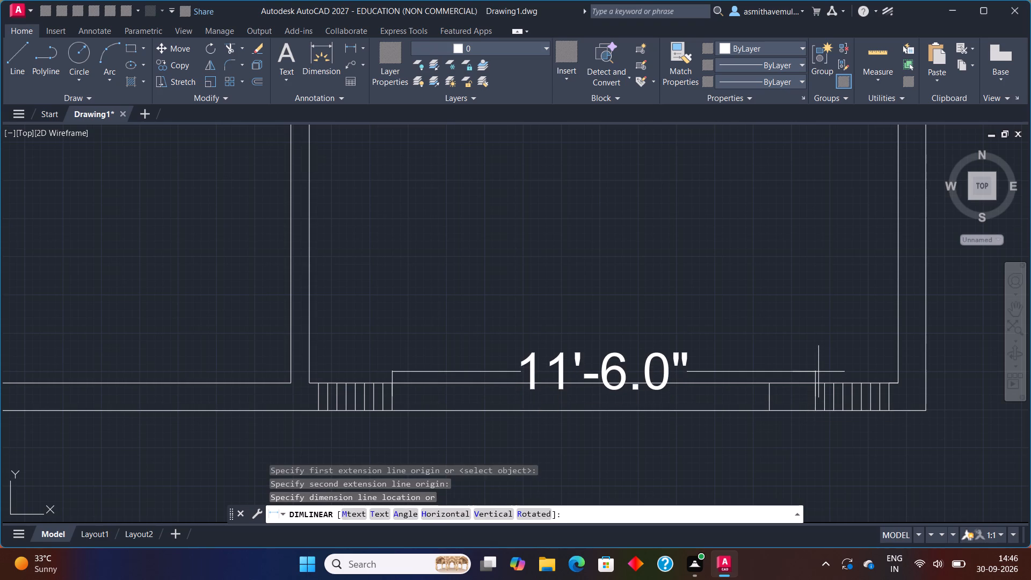
key("Escape")
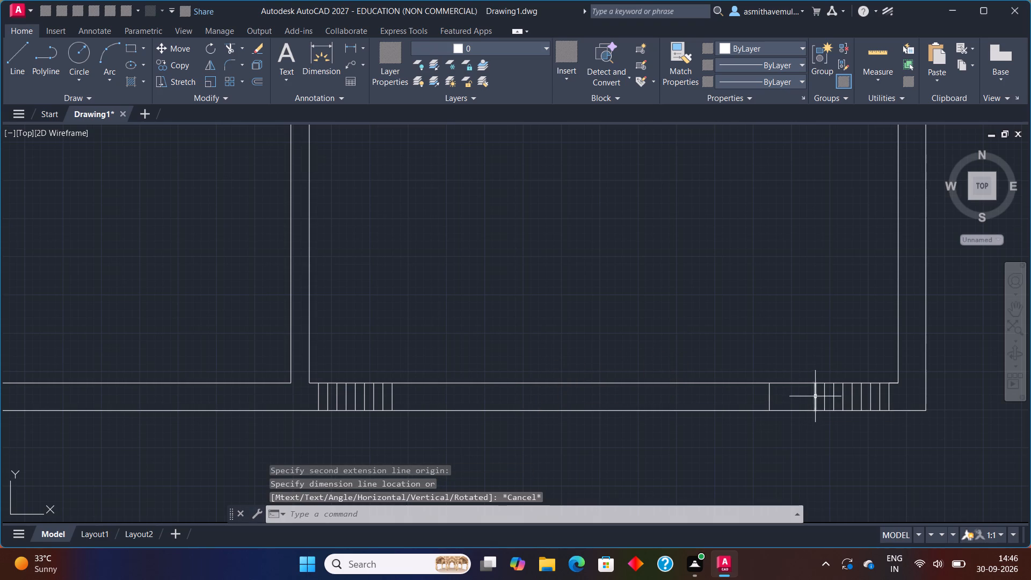
Delete the isolated line between the two groups across the bottom outer wall and the two innermost lines of each group.
left_click(815, 397)
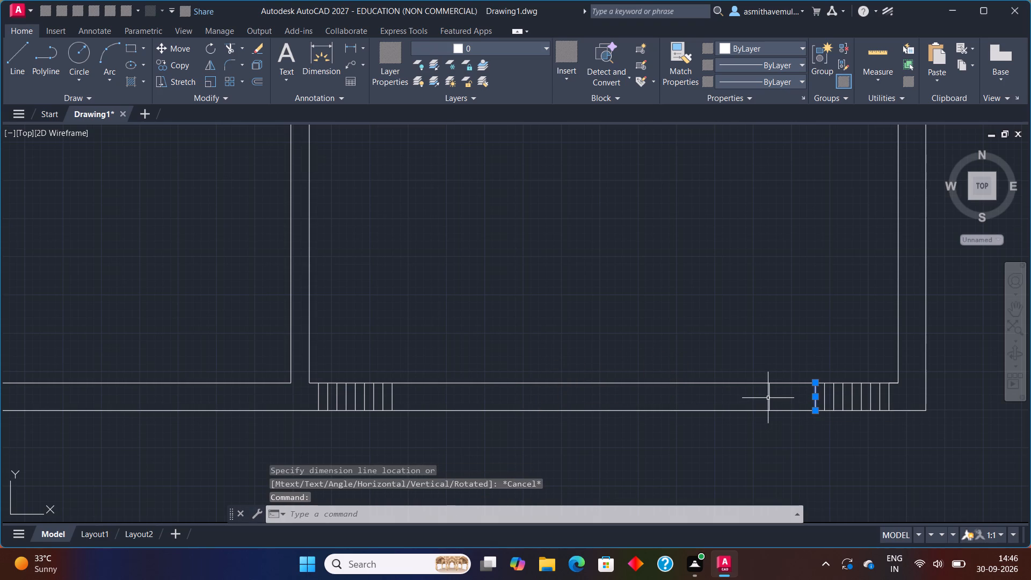
left_click(768, 398)
key("Delete")
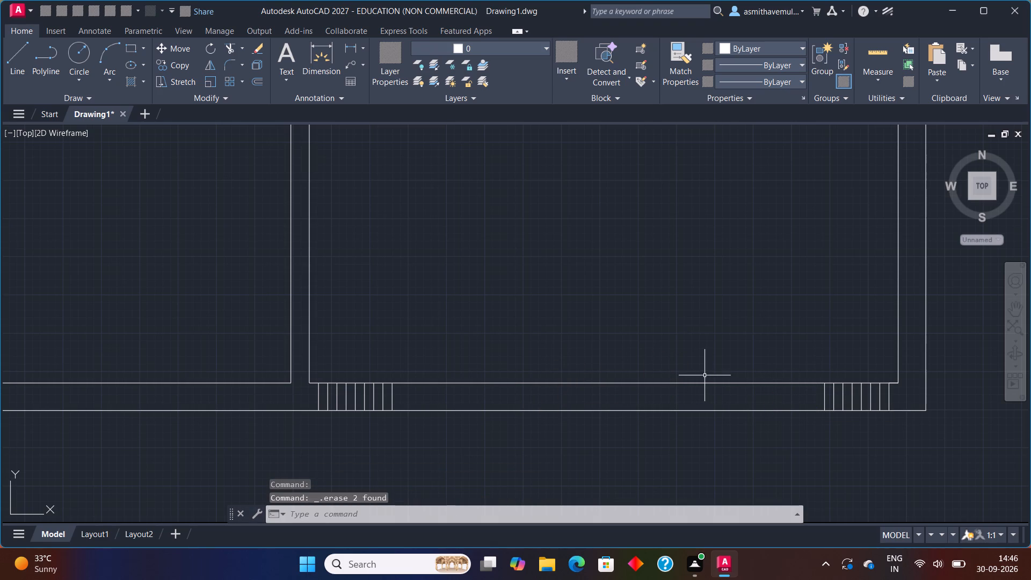
left_click(393, 402)
key("Delete")
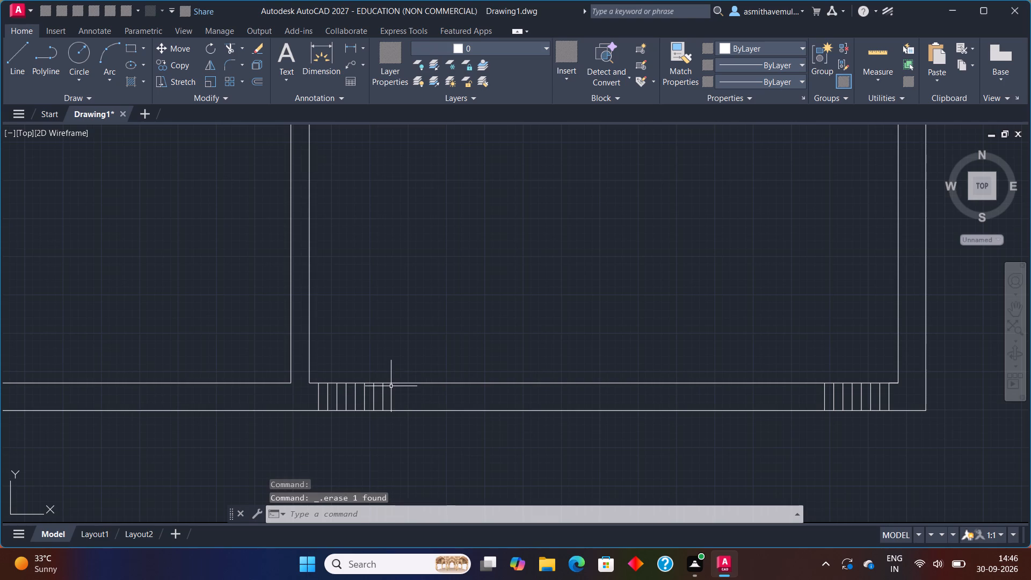
left_click(391, 386)
left_click(406, 405)
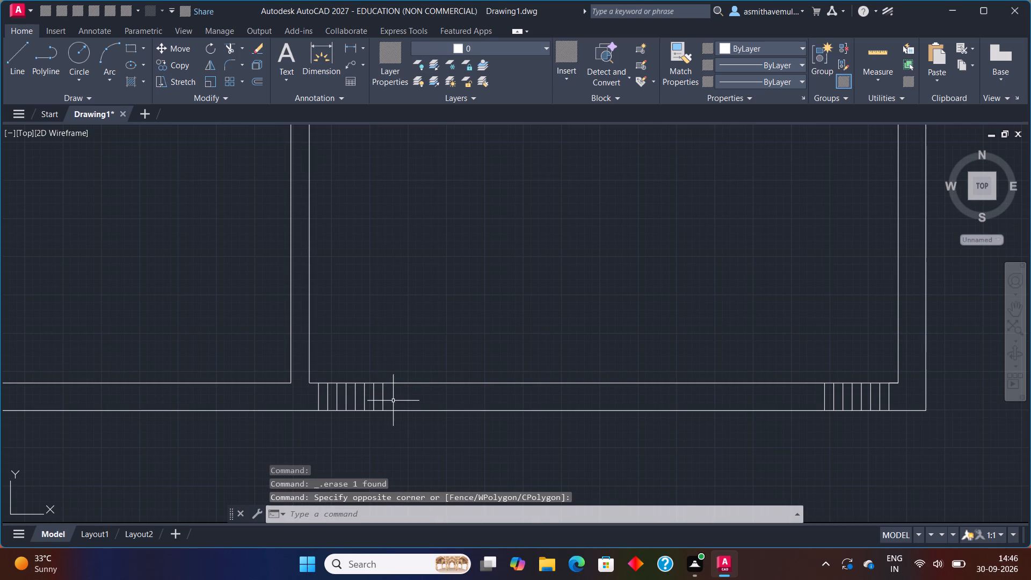
left_click(383, 401)
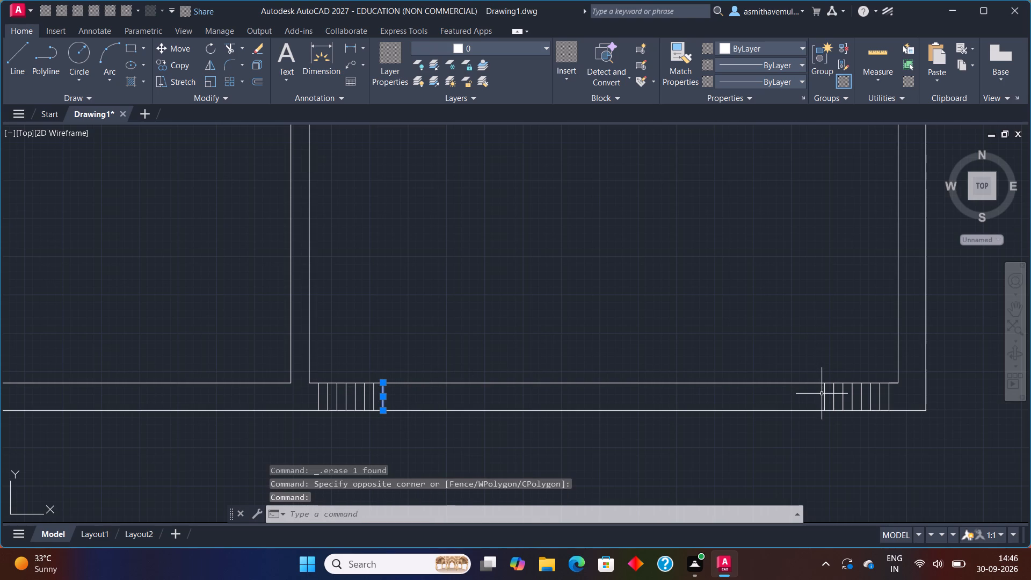
left_click(823, 397)
key("Delete")
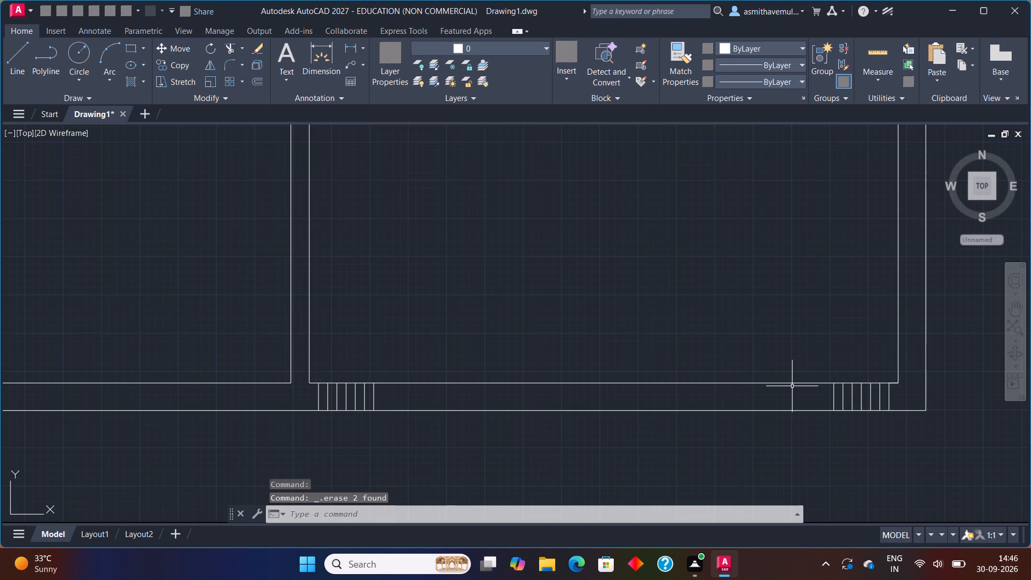
Measure the gap between the remaining innermost lines of the two groups with a linear dimension.
type("DLI")
key("Return")
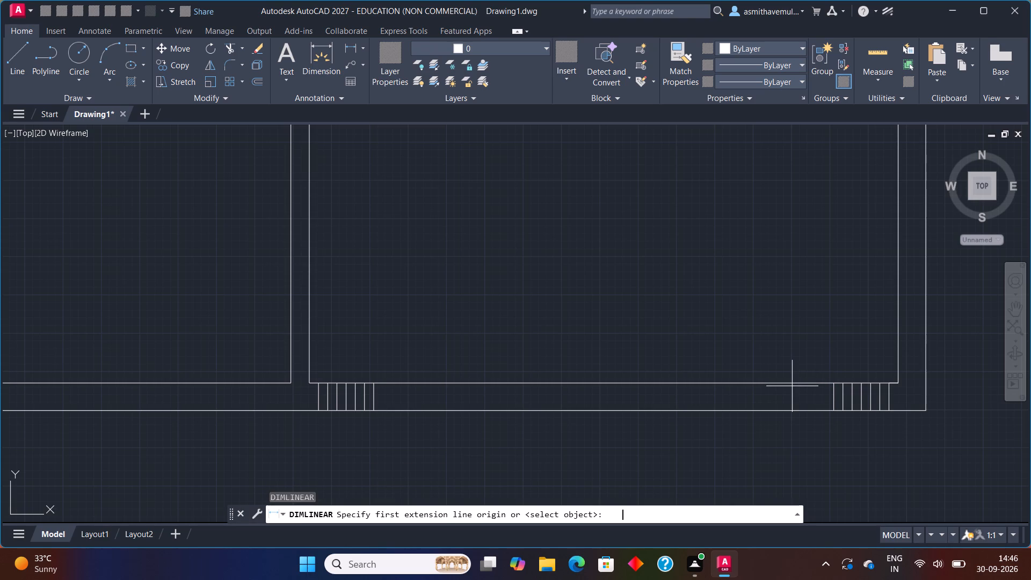
left_click(373, 401)
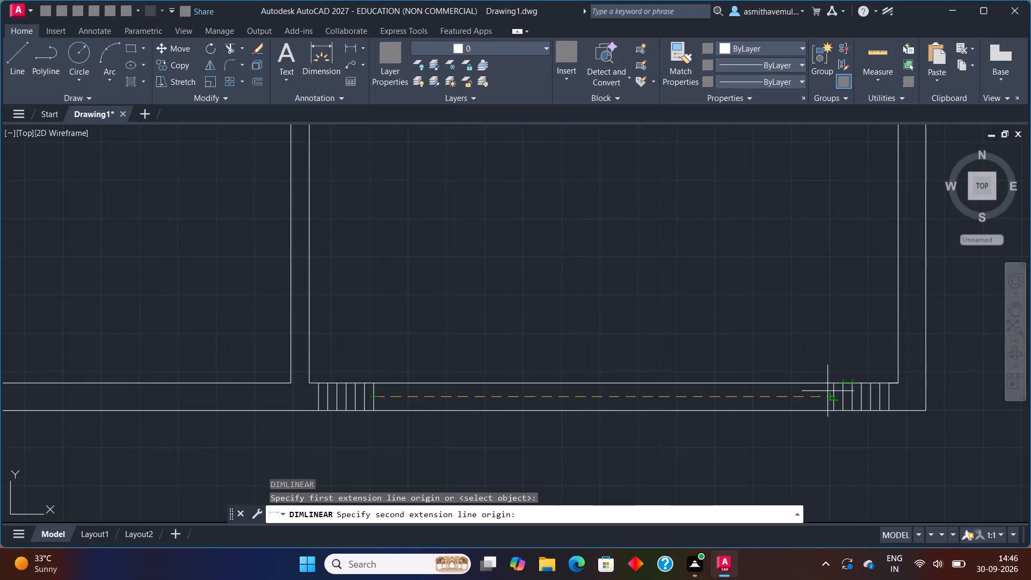
left_click(830, 396)
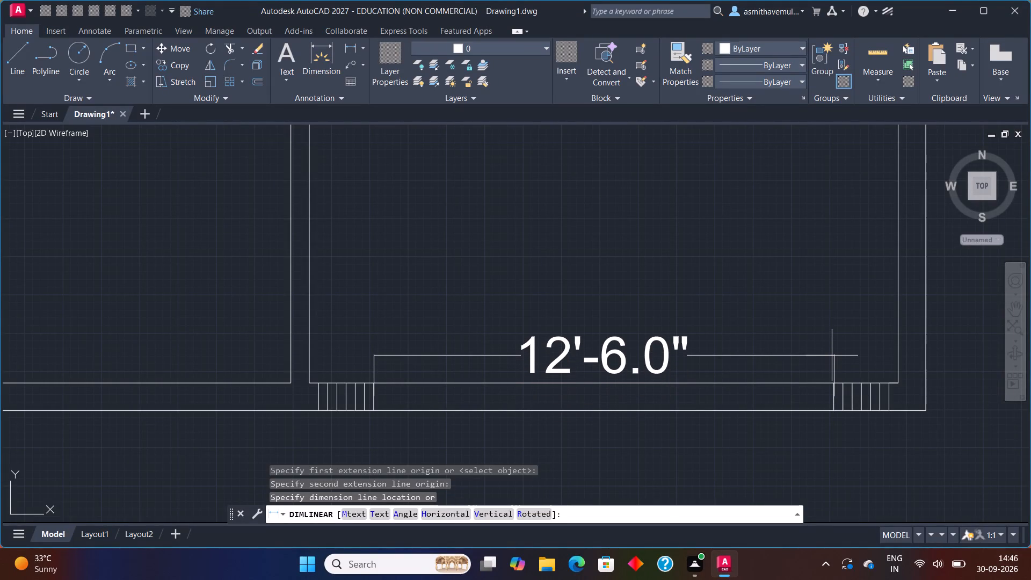
key("Escape")
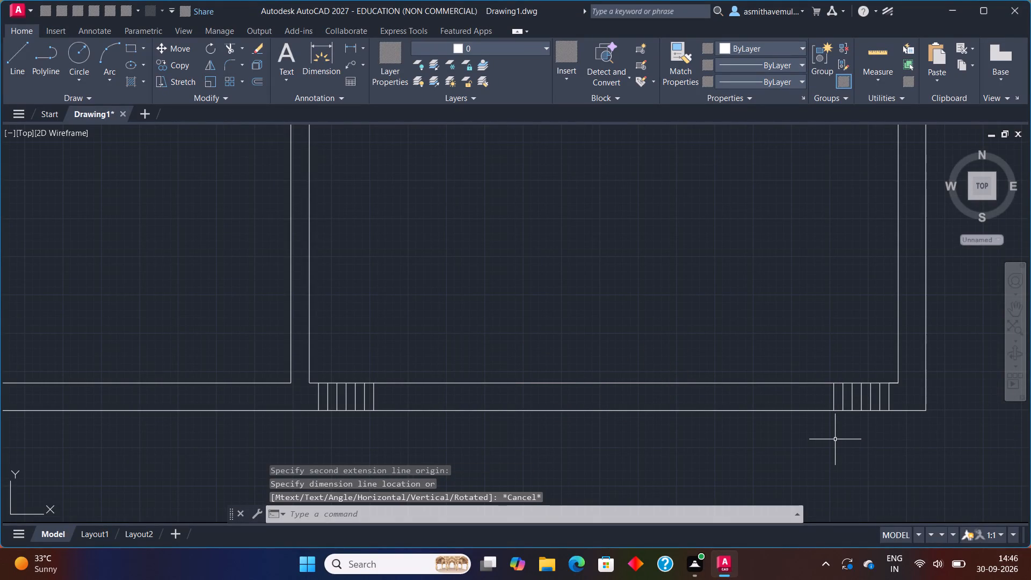
Offset the innermost line of each group across the bottom outer wall 3" inward, one copy per side.
key("o")
key("Return")
key("3")
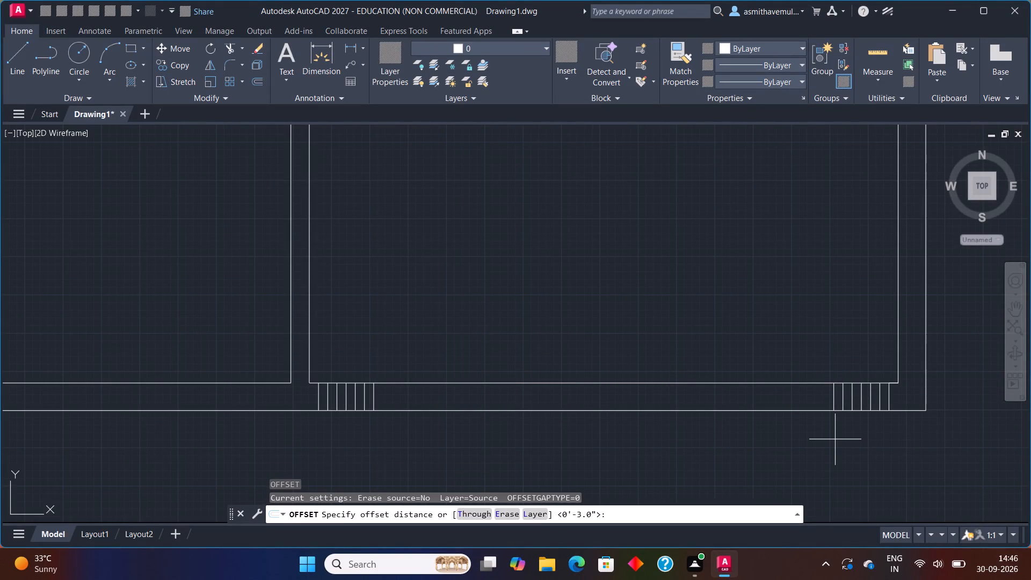
key("shift+quotedbl")
key("Return")
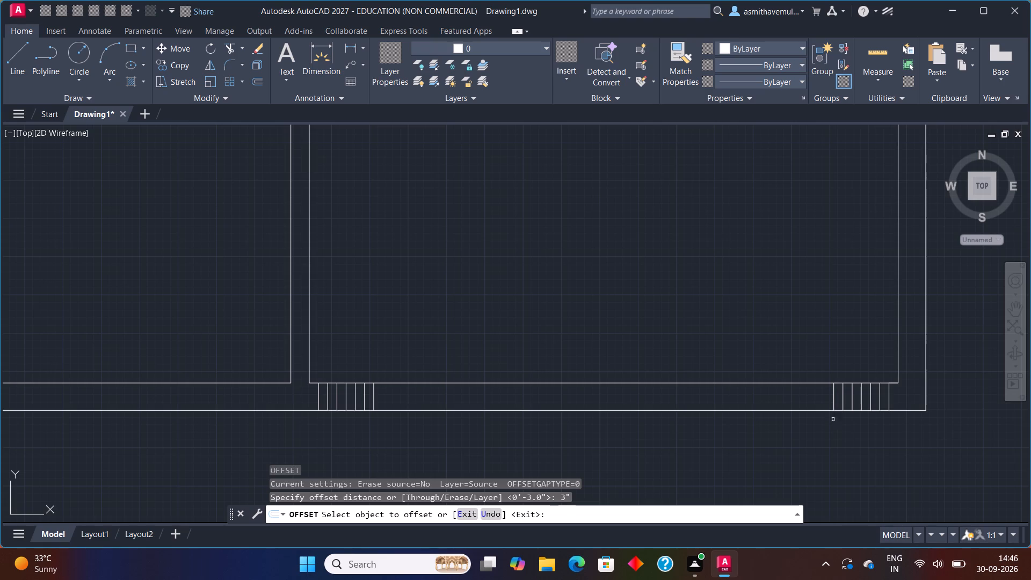
left_click(833, 397)
left_click(794, 397)
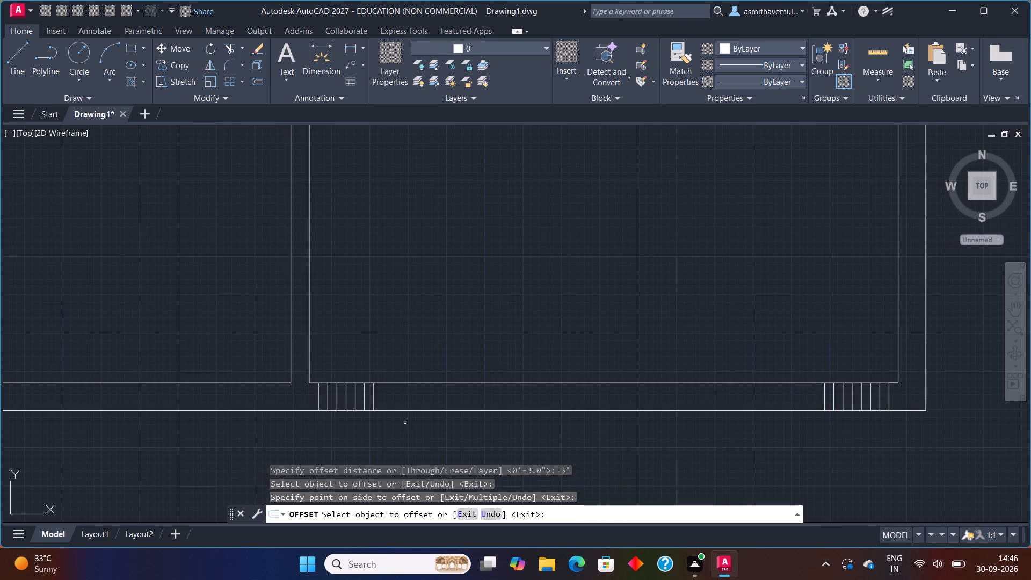
left_click(374, 395)
left_click(394, 394)
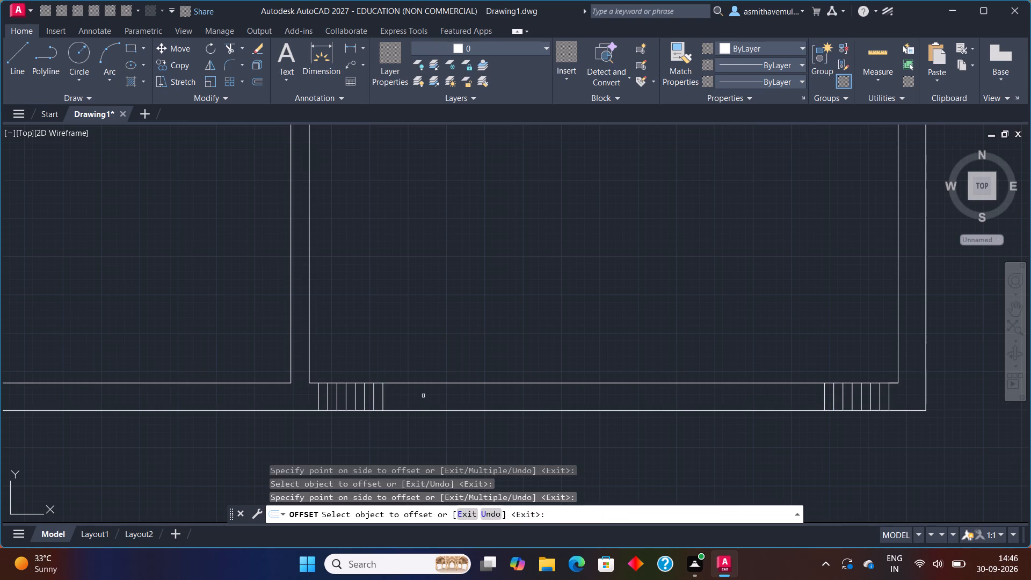
key("Escape")
Measure the gap between the innermost lines of the two groups across the bottom outer wall with a linear dimension.
type("DLI")
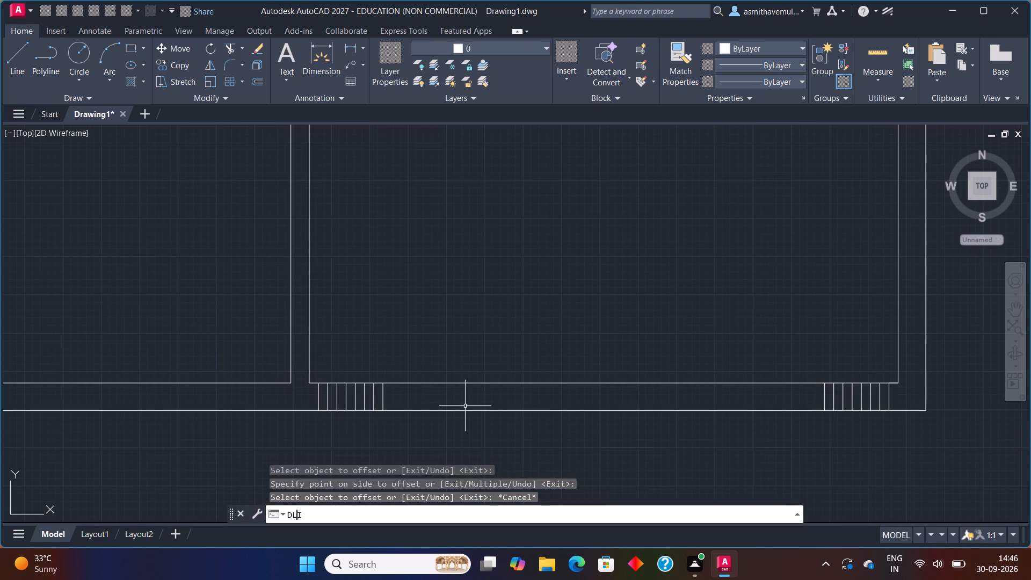
key("Return")
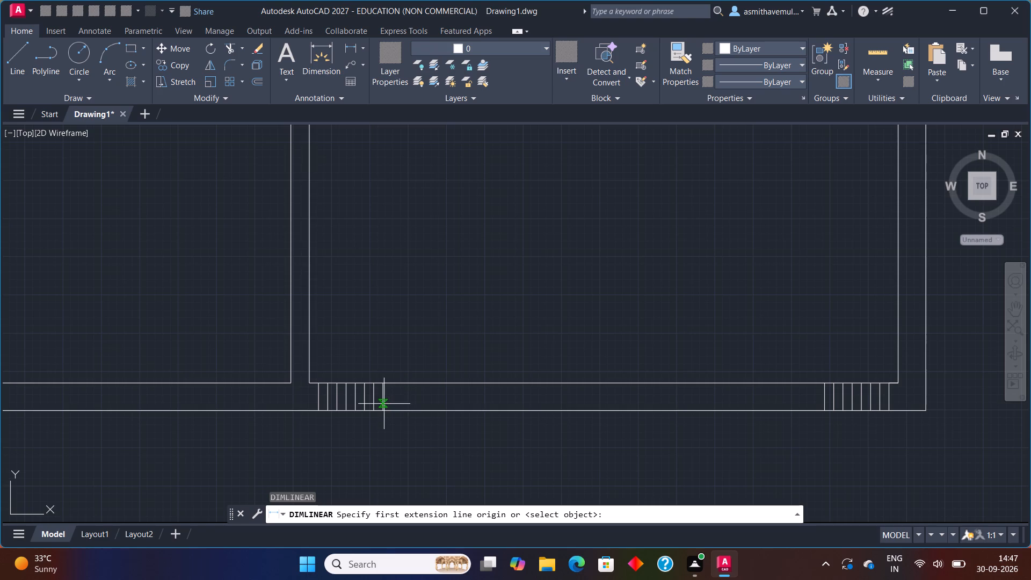
left_click(384, 401)
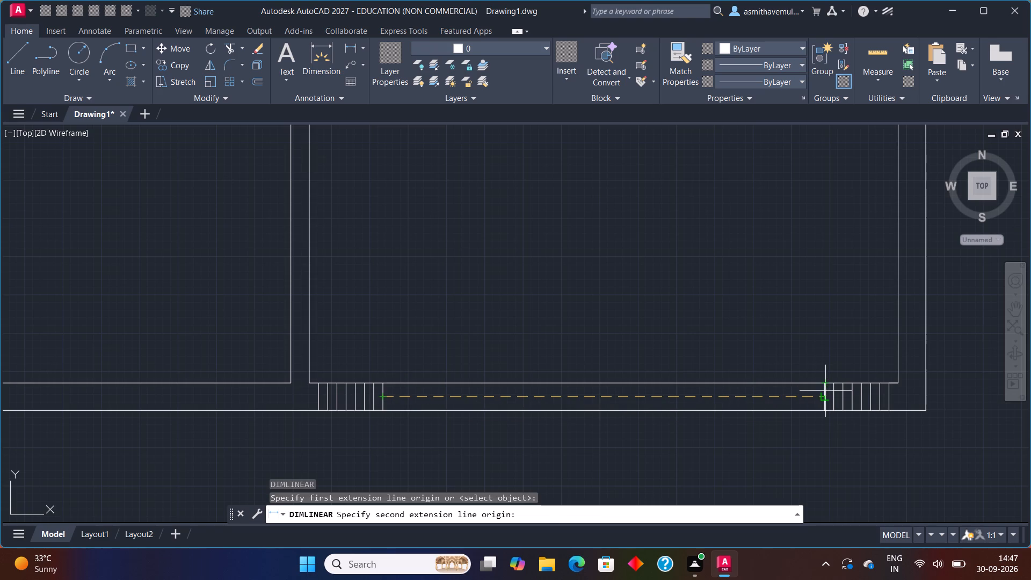
left_click(825, 392)
key("Escape")
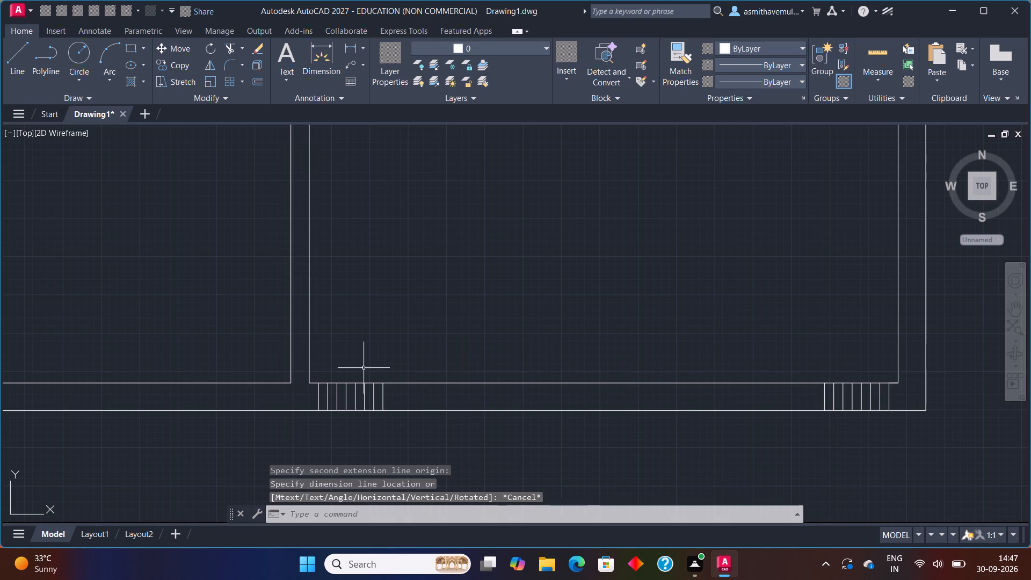
Delete all lines of both groups across the bottom outer wall except the innermost line on each side.
left_click_drag(379, 395, 372, 395)
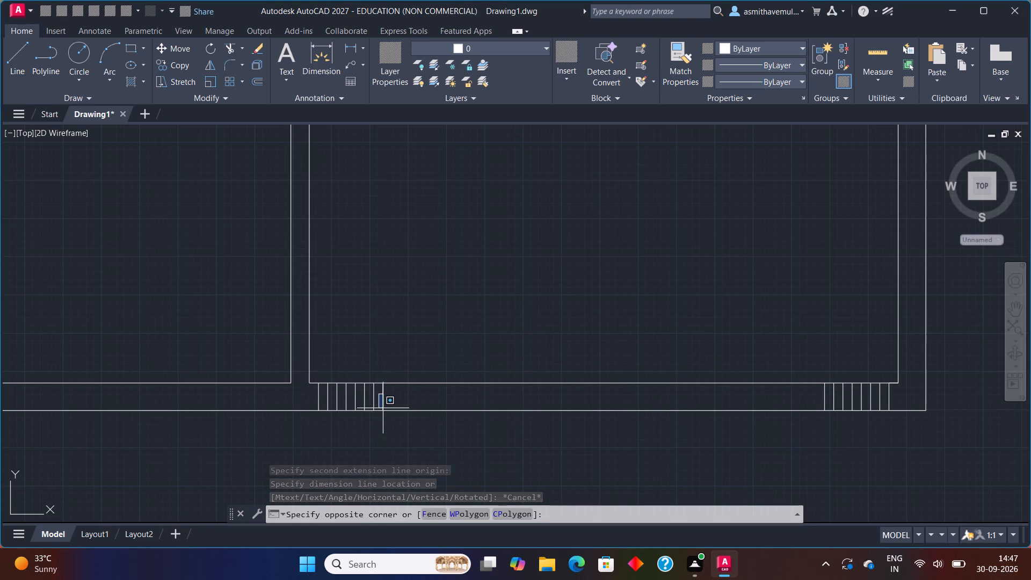
key("Escape")
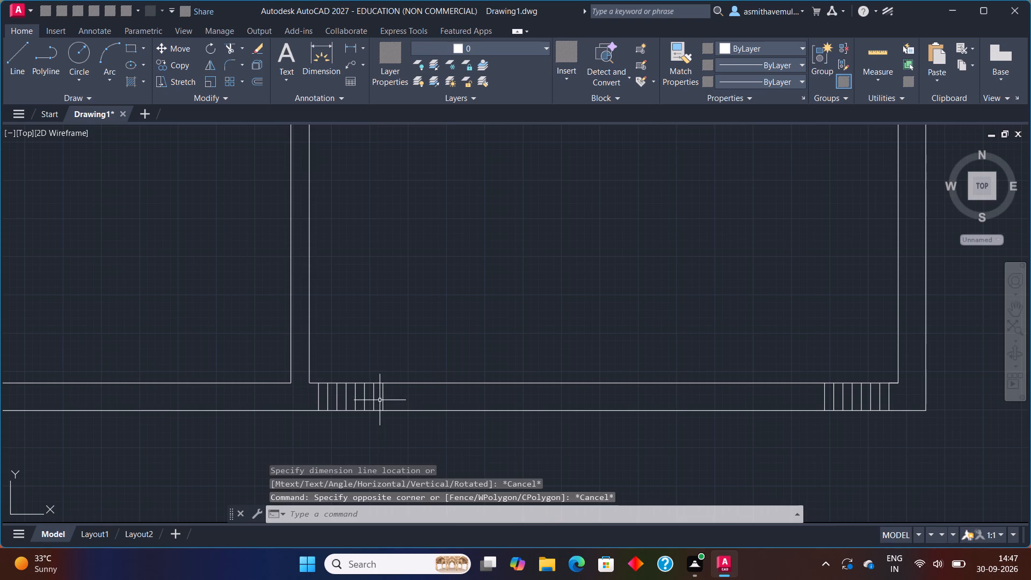
left_click_drag(379, 401, 318, 399)
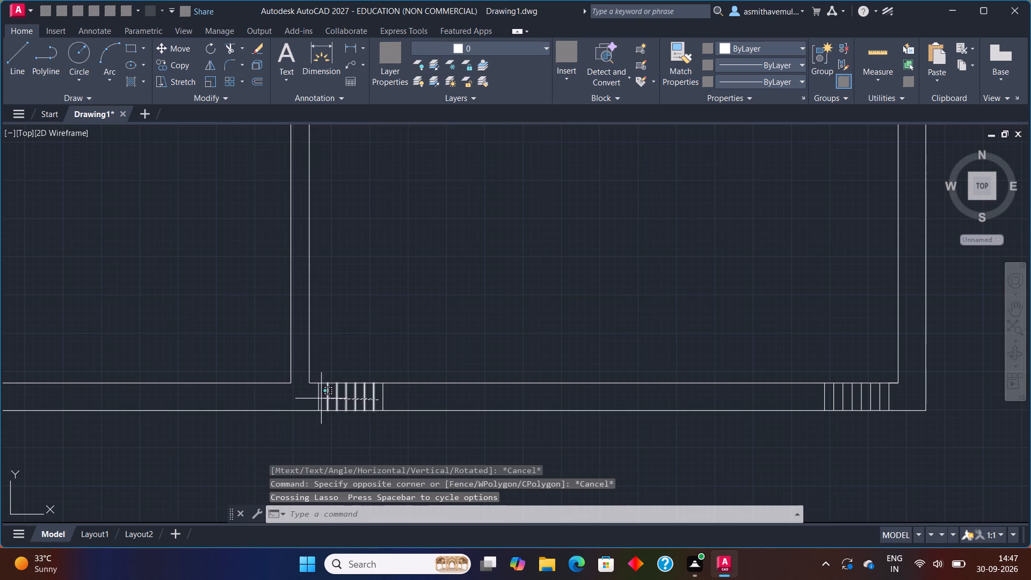
left_click_drag(318, 399, 315, 399)
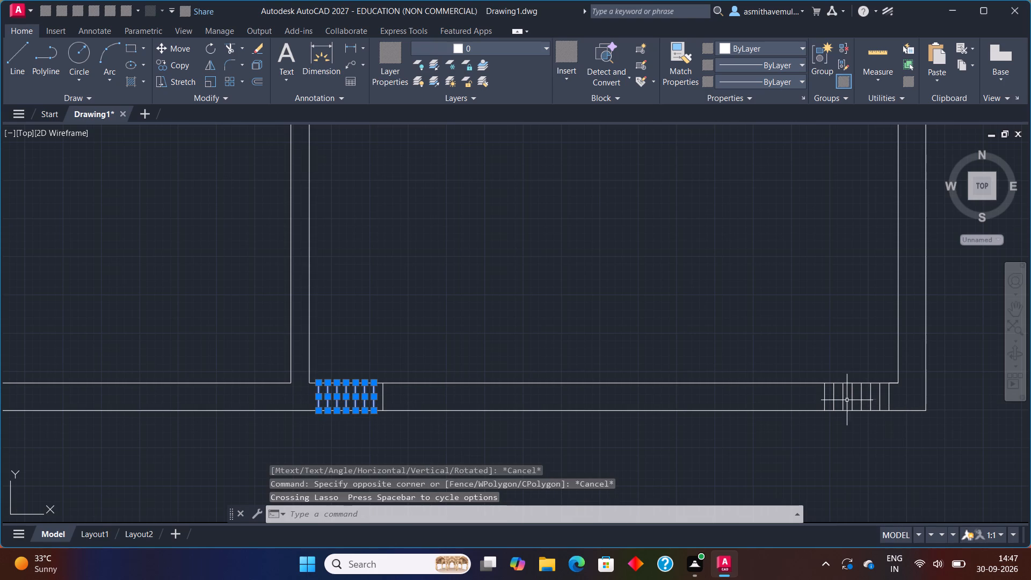
left_click_drag(829, 400, 904, 396)
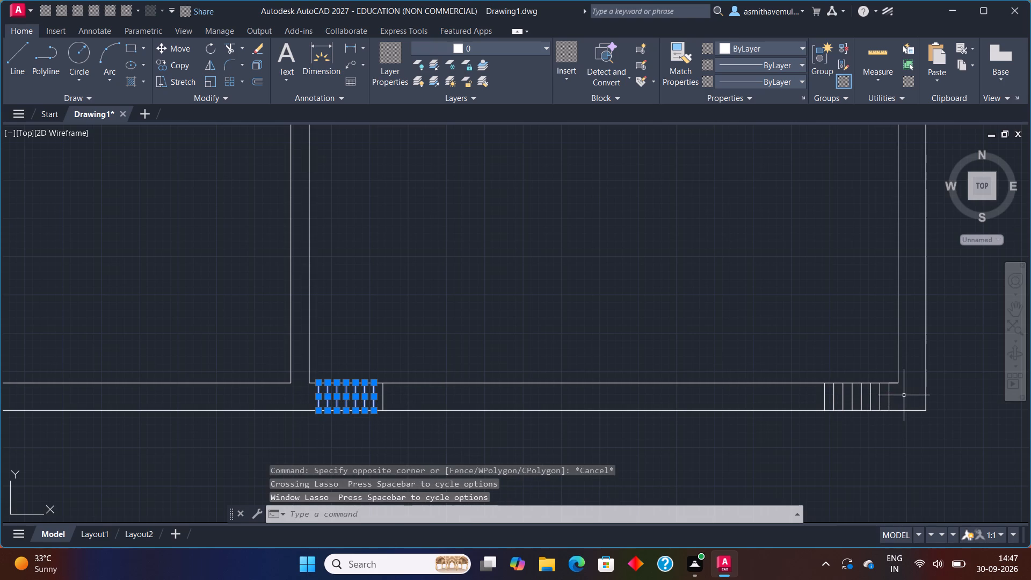
left_click_drag(904, 396, 829, 401)
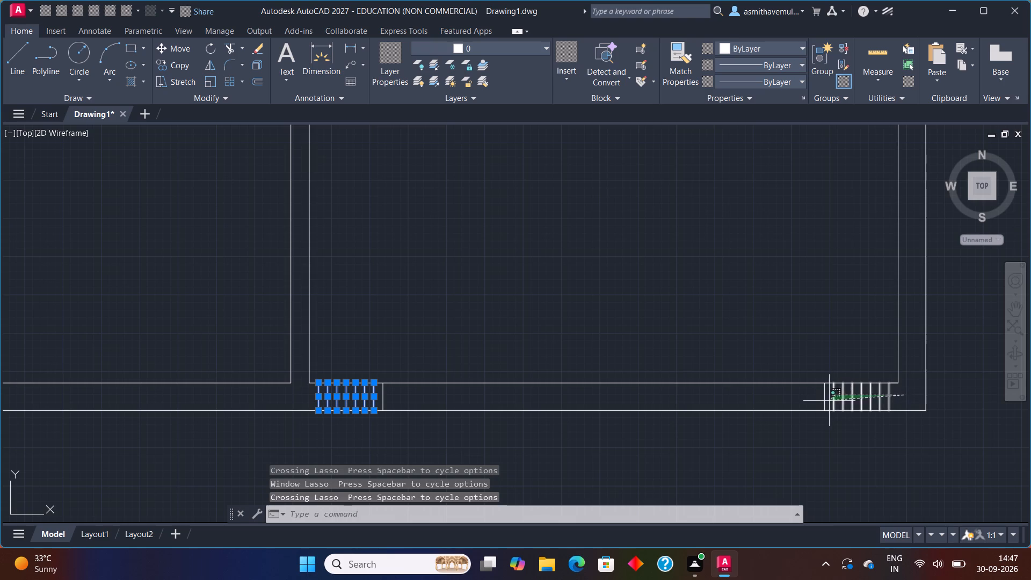
key("Delete")
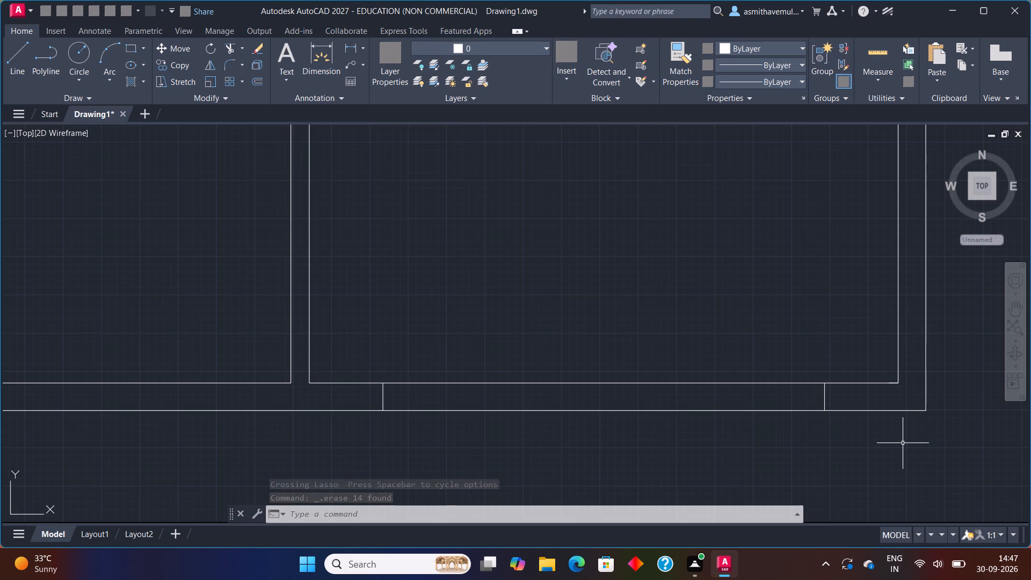
Offset the two remaining lines across the bottom outer wall 6" inward, one copy per side.
key("o")
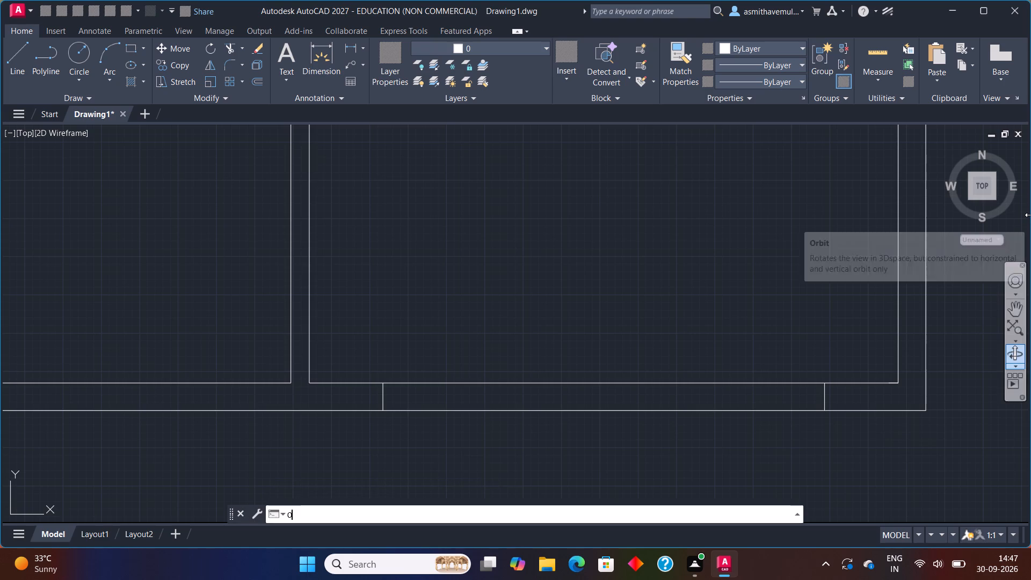
key("Return")
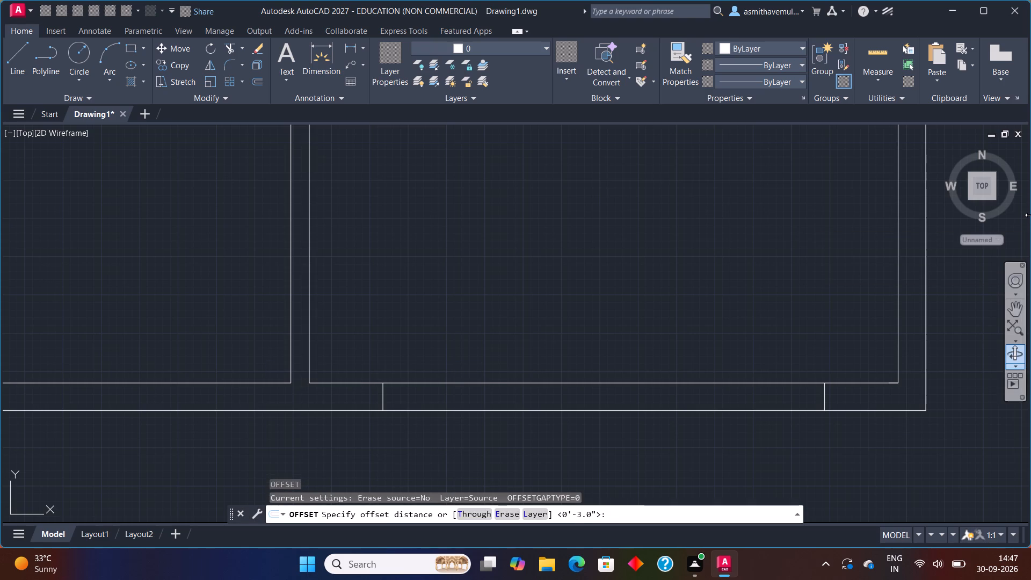
key("6")
key("shift+quotedbl")
key("Return")
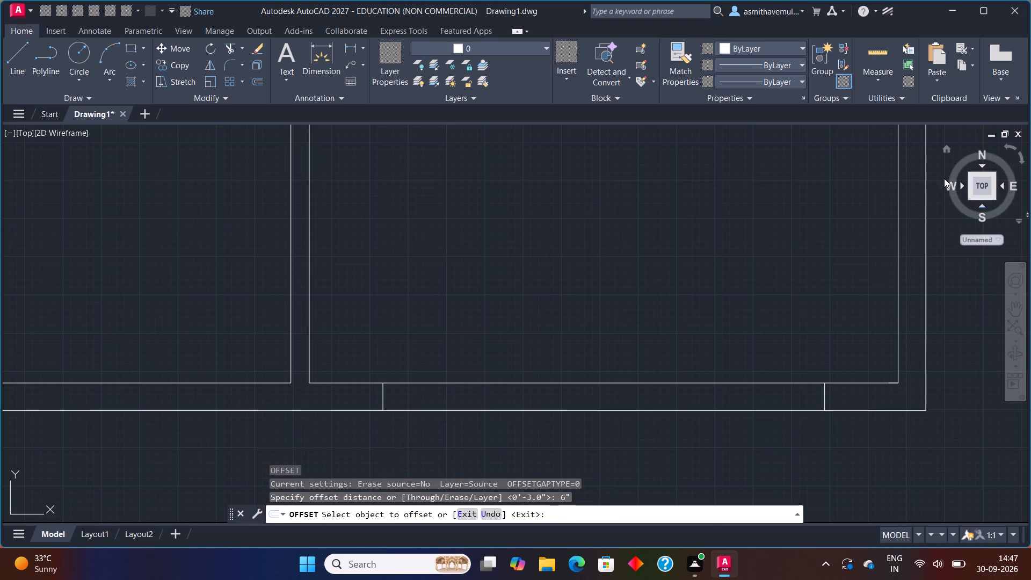
left_click(381, 398)
left_click(415, 392)
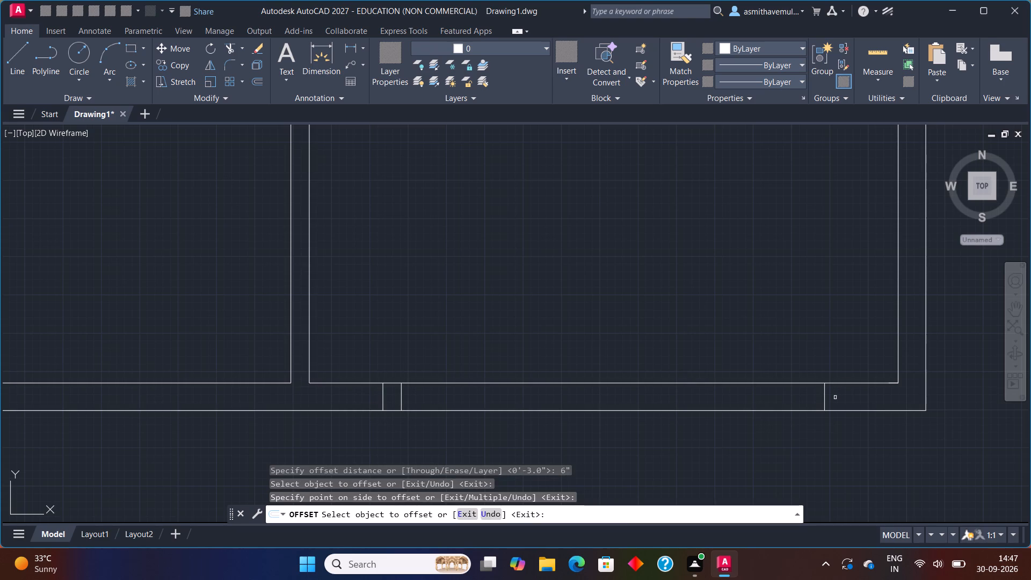
left_click(826, 397)
left_click(779, 405)
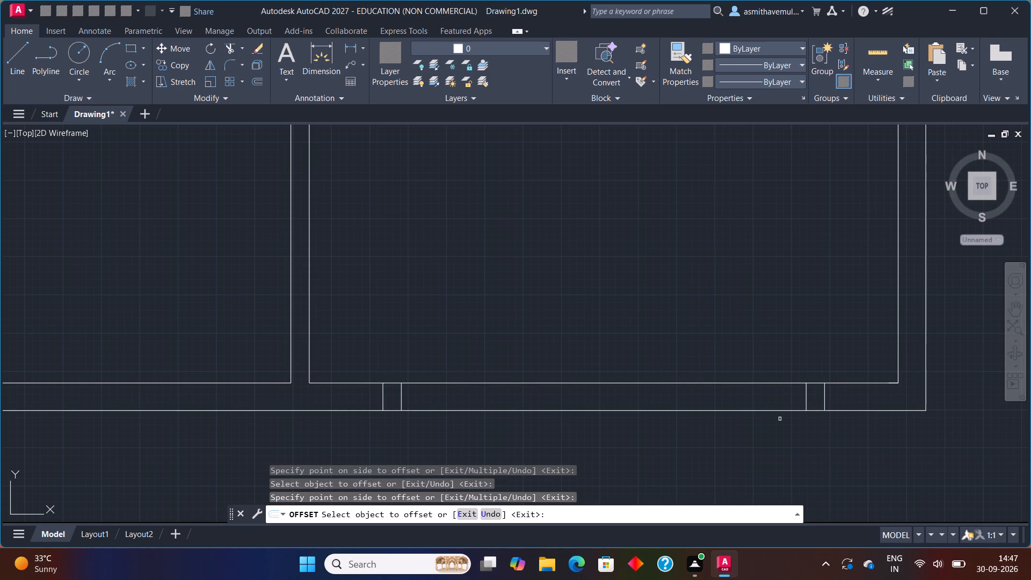
key("Escape")
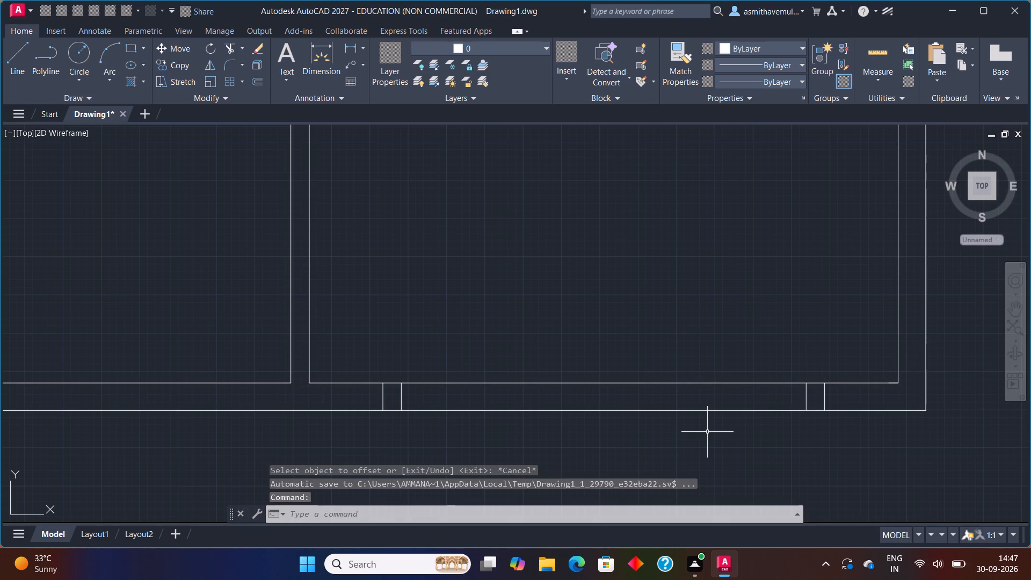
Trim both bottom outer wall lines between the two innermost jamb lines to open the wide opening.
type("TR")
type("IM")
key("Return")
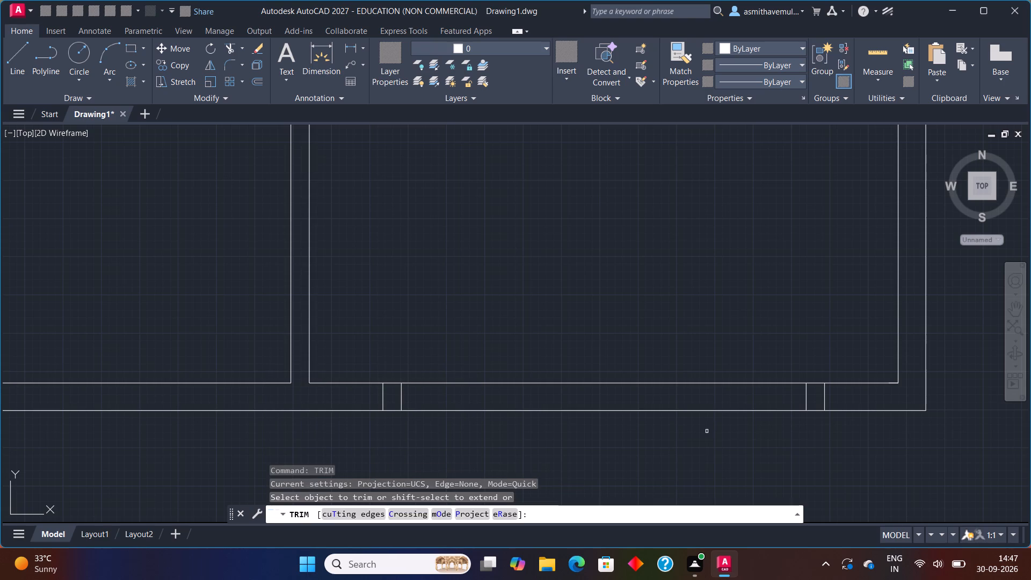
left_click_drag(865, 354, 840, 328)
left_click_drag(788, 324, 650, 492)
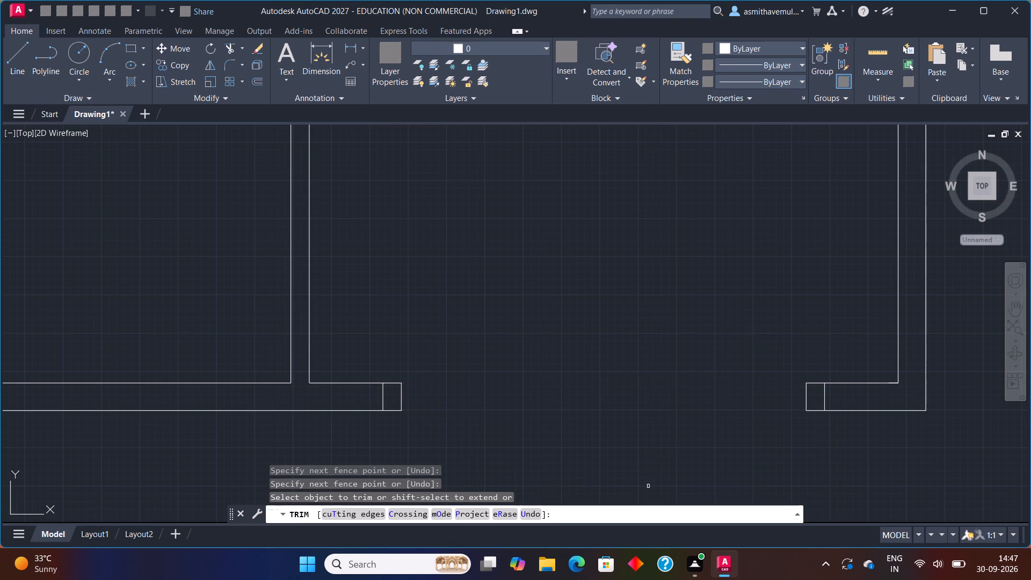
Trim the wall lines at the door openings in the horizontal partition below the central room and the vertical partition beside it.
scroll(655, 330, "down", 3)
middle_click_drag(642, 311, 632, 511)
scroll(550, 410, "up", 1)
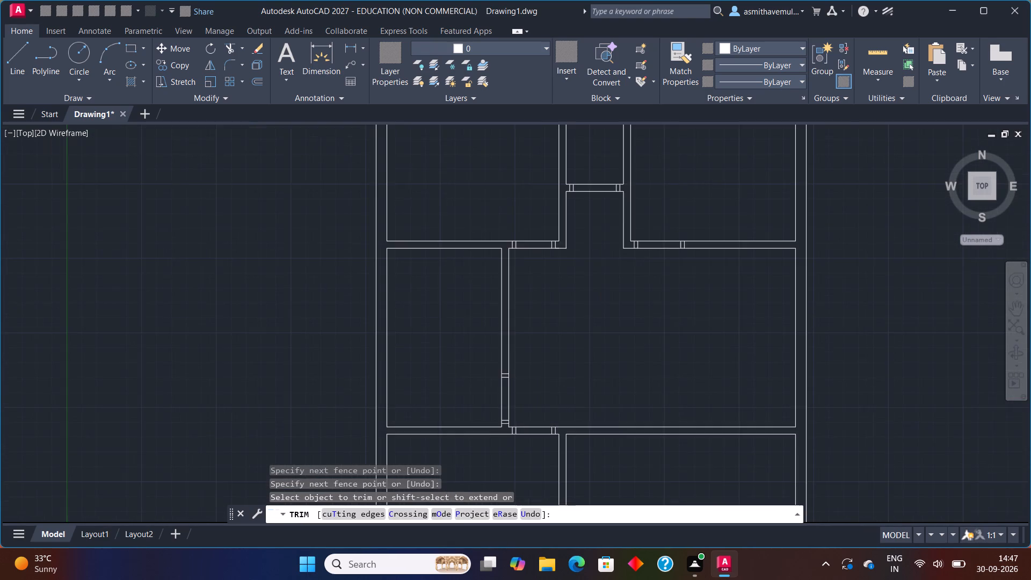
scroll(550, 410, "up", 1)
left_click_drag(522, 467, 536, 402)
left_click_drag(525, 392, 430, 396)
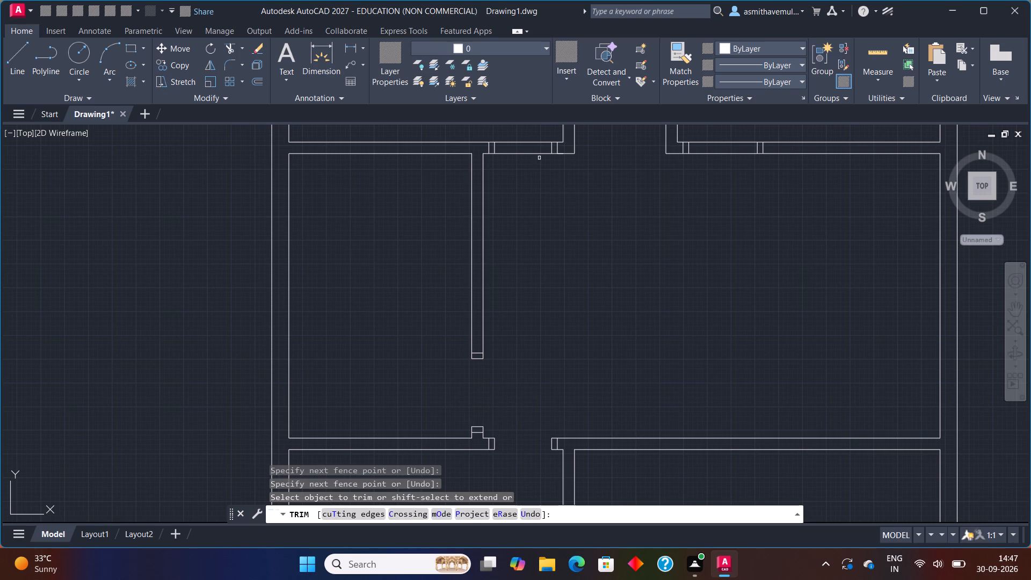
Trim the wall lines at the two door openings in the partition above the central room and at the opening across the narrow passage.
right_click_drag(539, 158, 519, 191)
middle_click_drag(537, 161, 473, 249)
left_click_drag(469, 208, 461, 255)
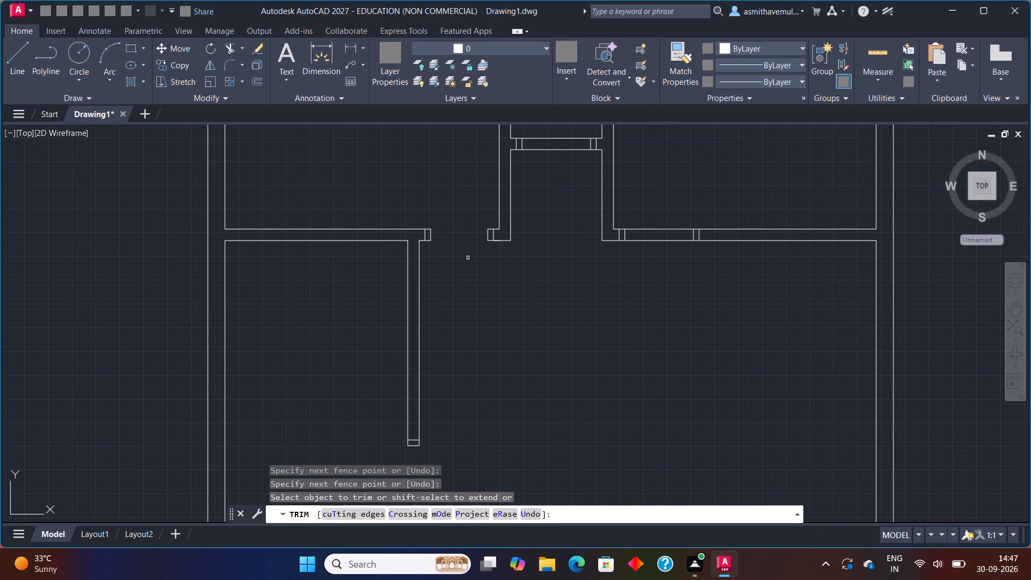
left_click_drag(656, 198, 667, 251)
scroll(570, 204, "down", 1)
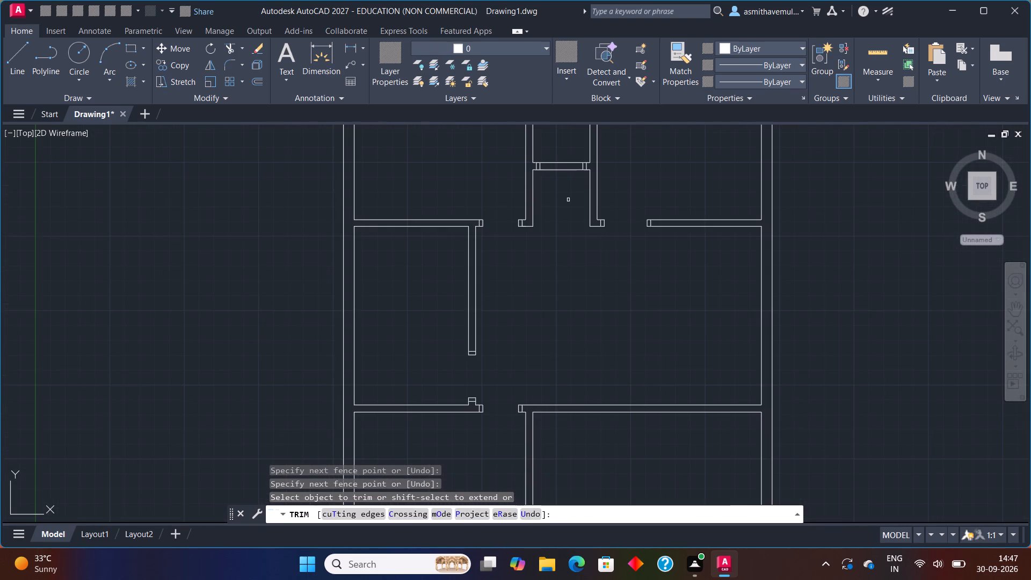
middle_click_drag(567, 194, 497, 293)
scroll(487, 293, "up", 2)
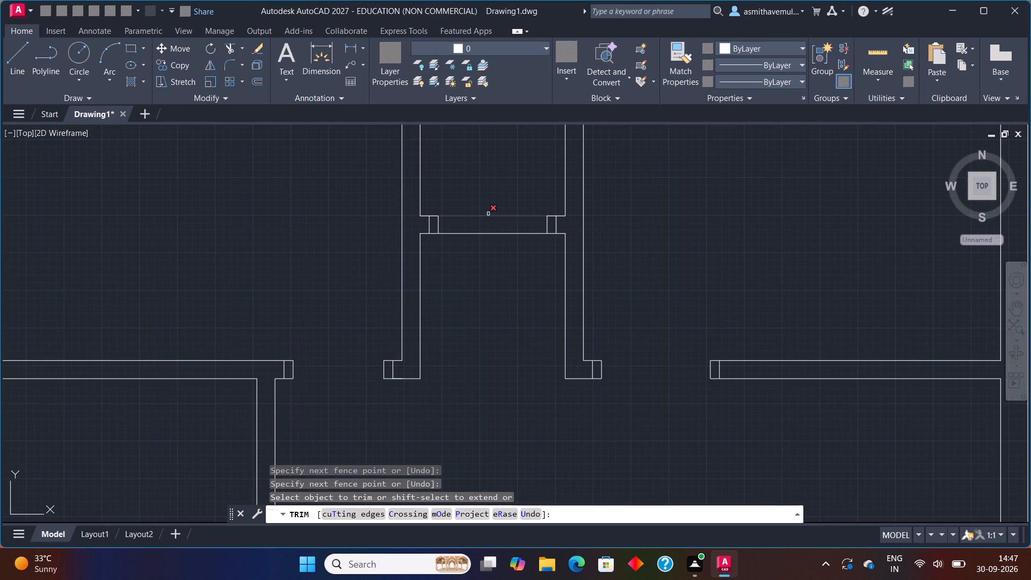
left_click_drag(490, 205, 490, 322)
key("Escape")
With Ortho off, draw a diagonal line across the wide bottom wall opening, from the left jamb's inner corner to the right jamb's outer corner.
scroll(556, 334, "down", 3)
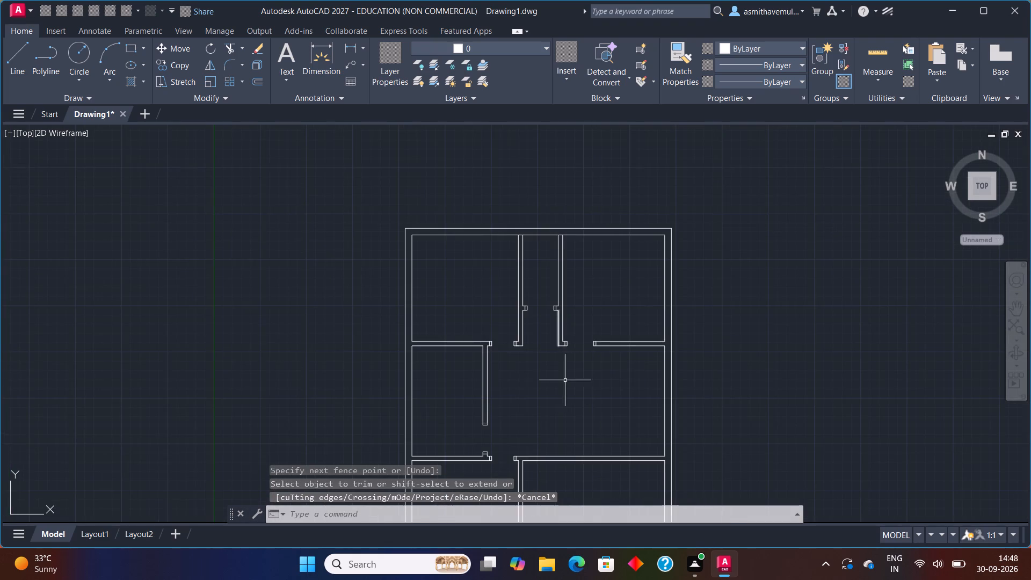
middle_click_drag(587, 430, 561, 295)
scroll(518, 434, "up", 1)
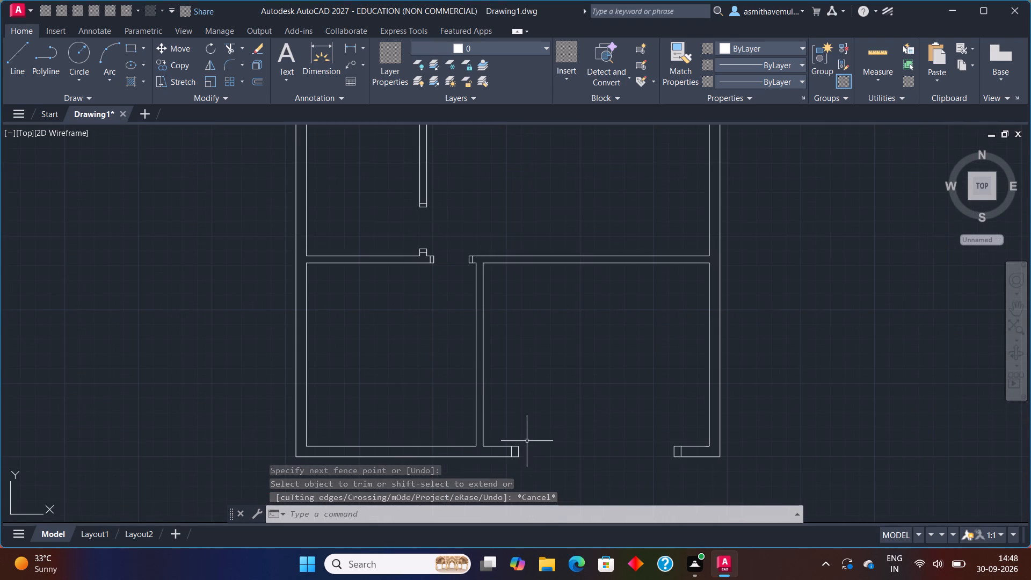
scroll(536, 441, "down", 1)
scroll(550, 454, "up", 1)
middle_click_drag(549, 444, 526, 360)
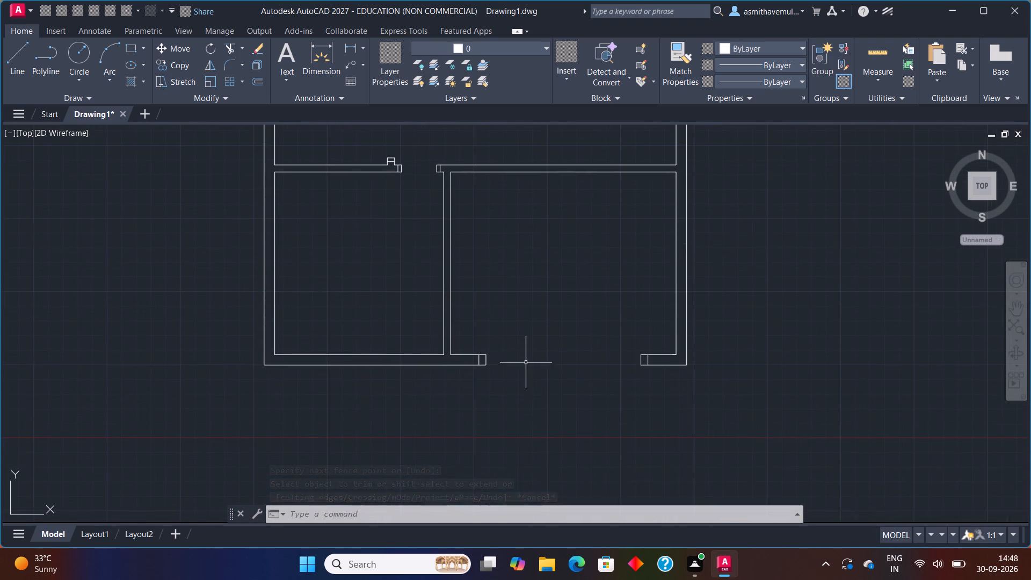
key("l")
key("Return")
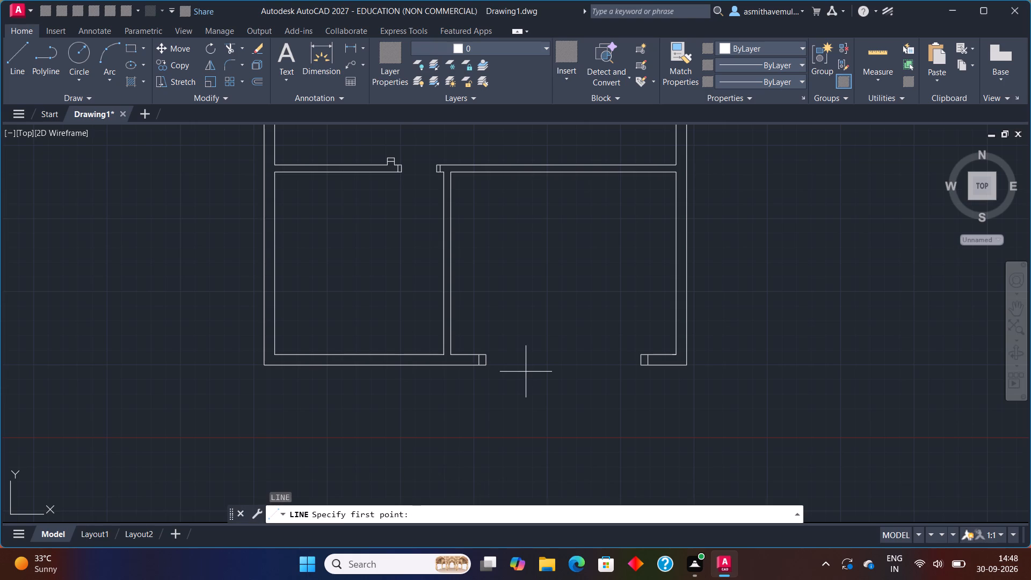
key("F8")
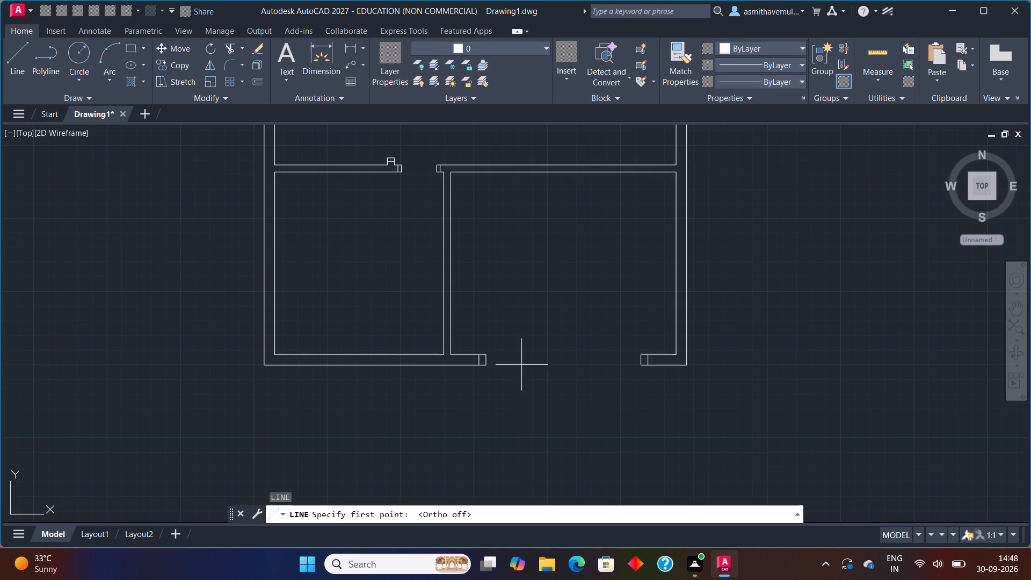
scroll(478, 361, "up", 1)
left_click(491, 351)
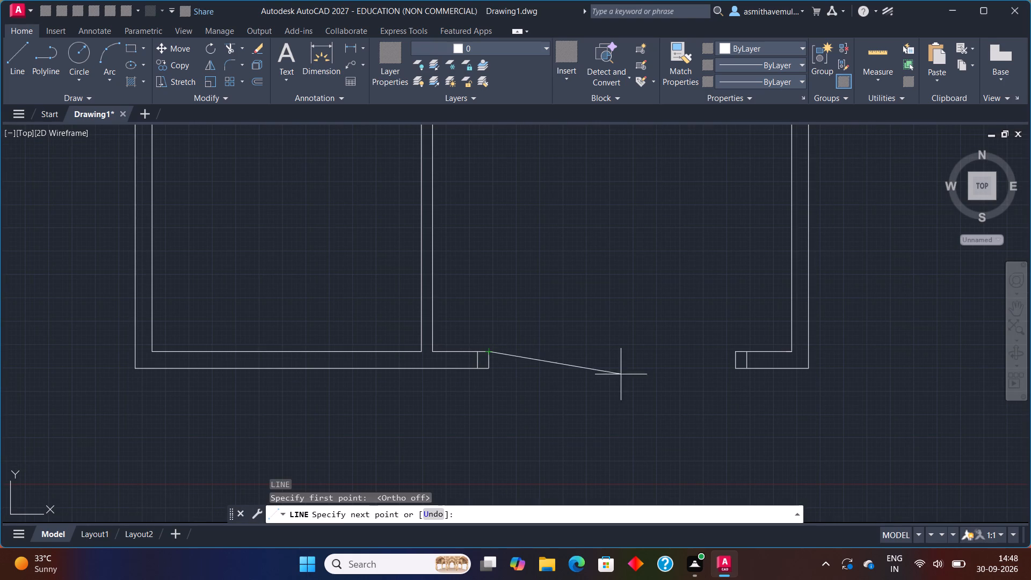
left_click(738, 369)
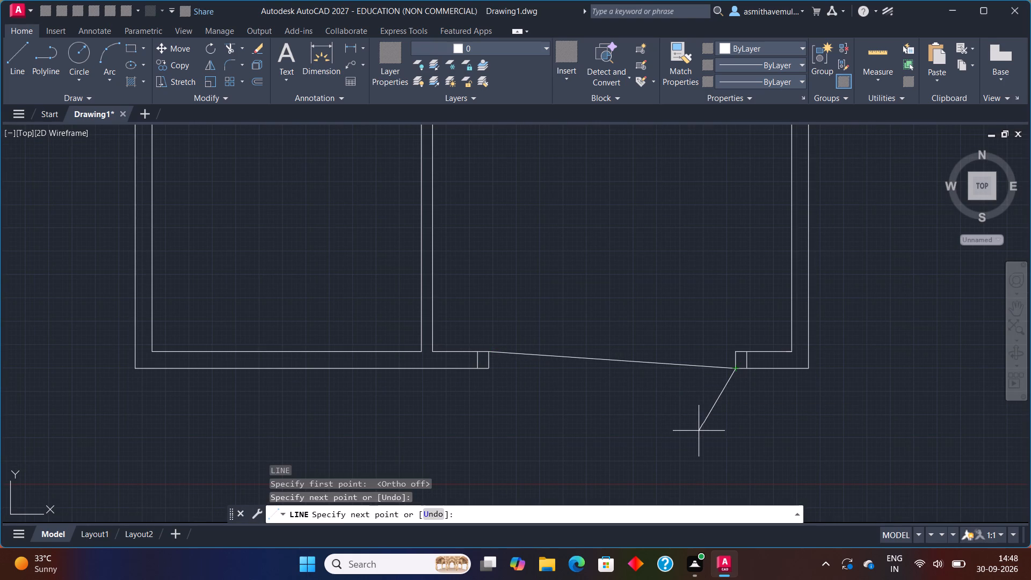
key("Escape")
Draw the second diagonal line across the wide bottom wall opening, from the left jamb's outer corner to the right jamb's inner corner.
key("l")
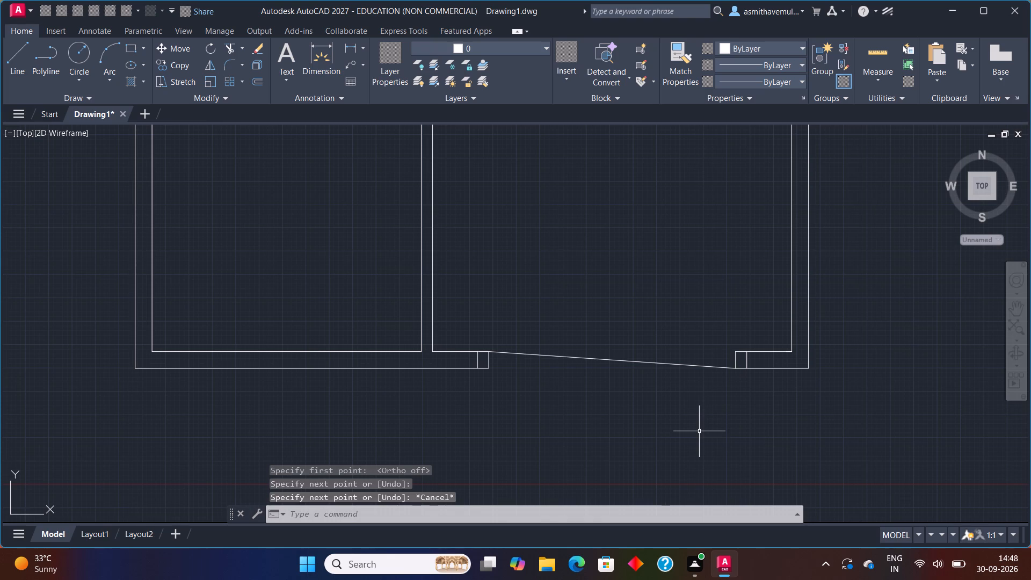
key("Return")
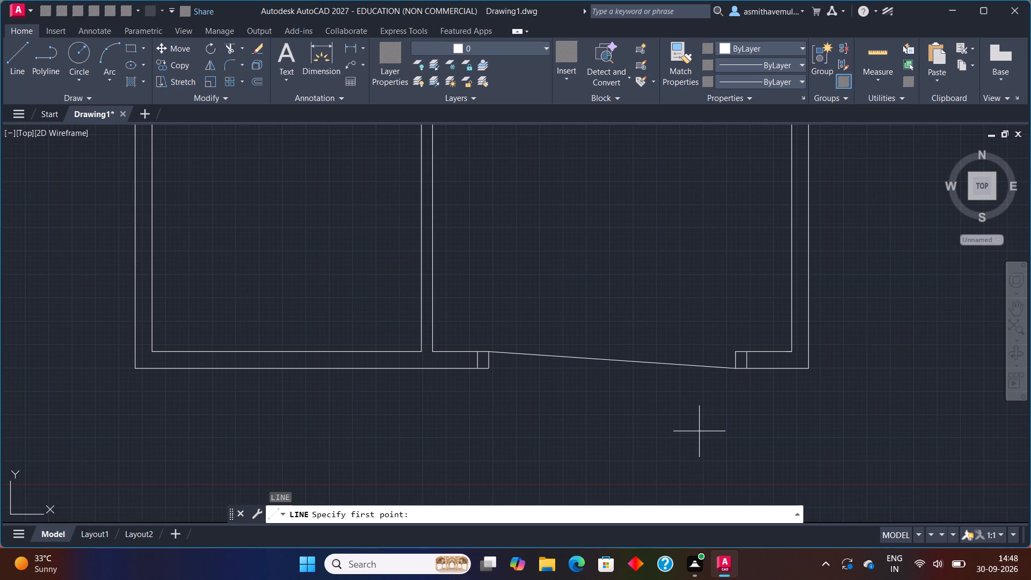
left_click(486, 368)
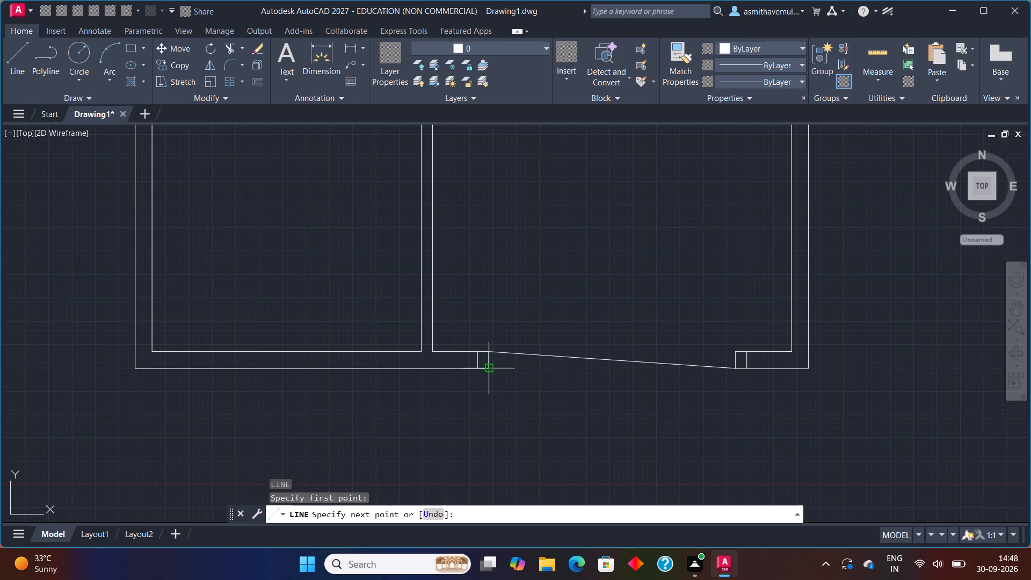
left_click(736, 353)
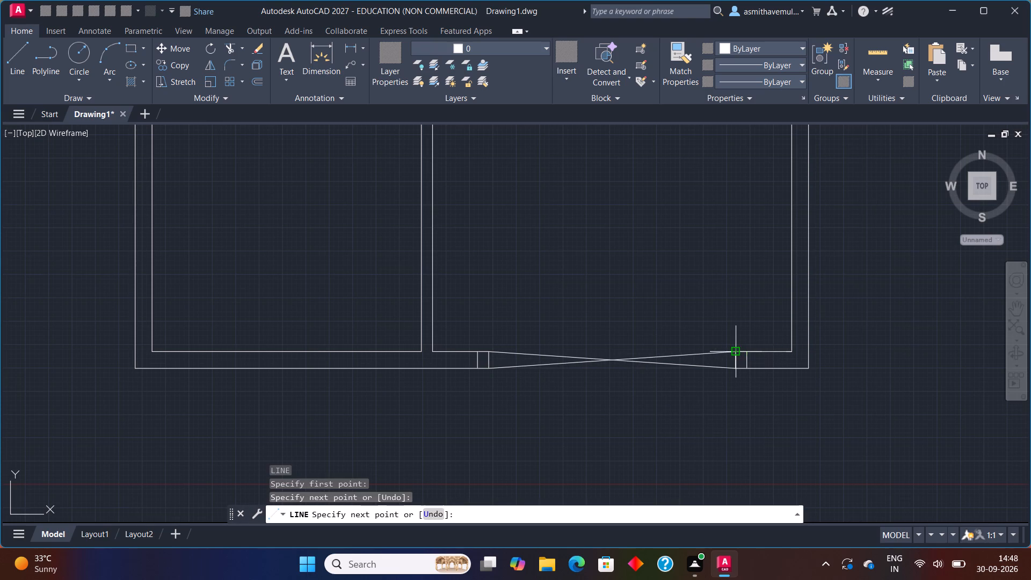
key("Escape")
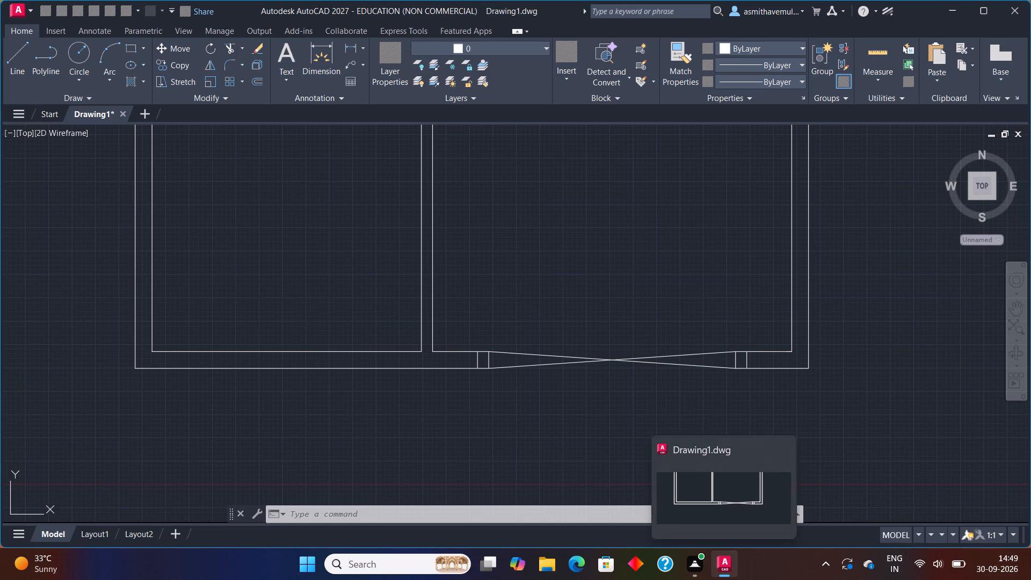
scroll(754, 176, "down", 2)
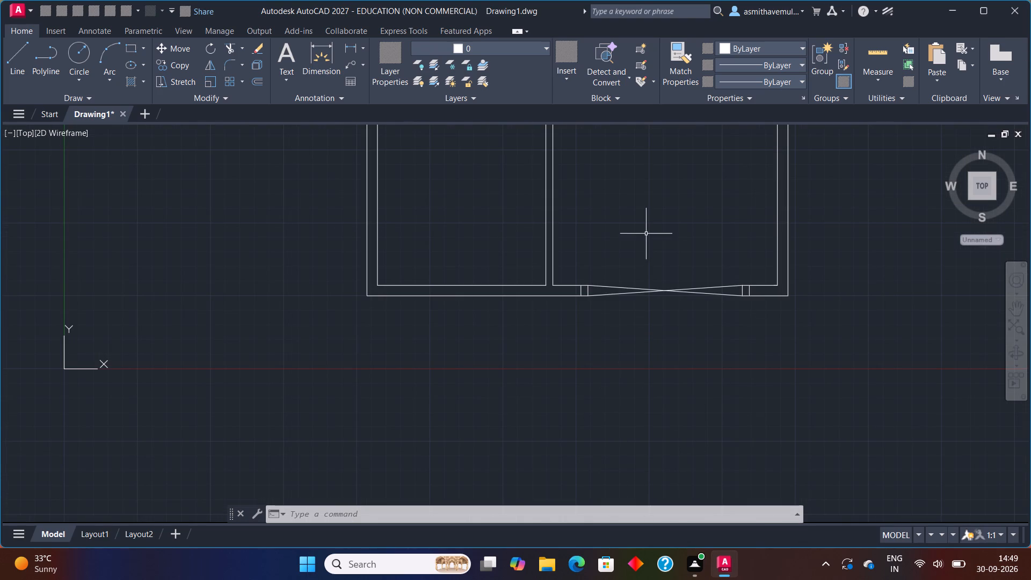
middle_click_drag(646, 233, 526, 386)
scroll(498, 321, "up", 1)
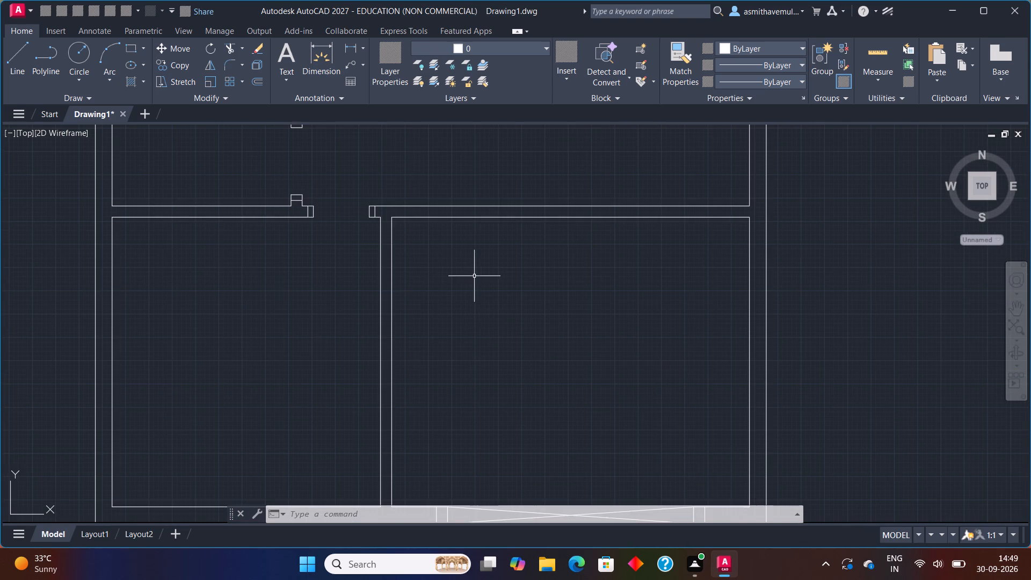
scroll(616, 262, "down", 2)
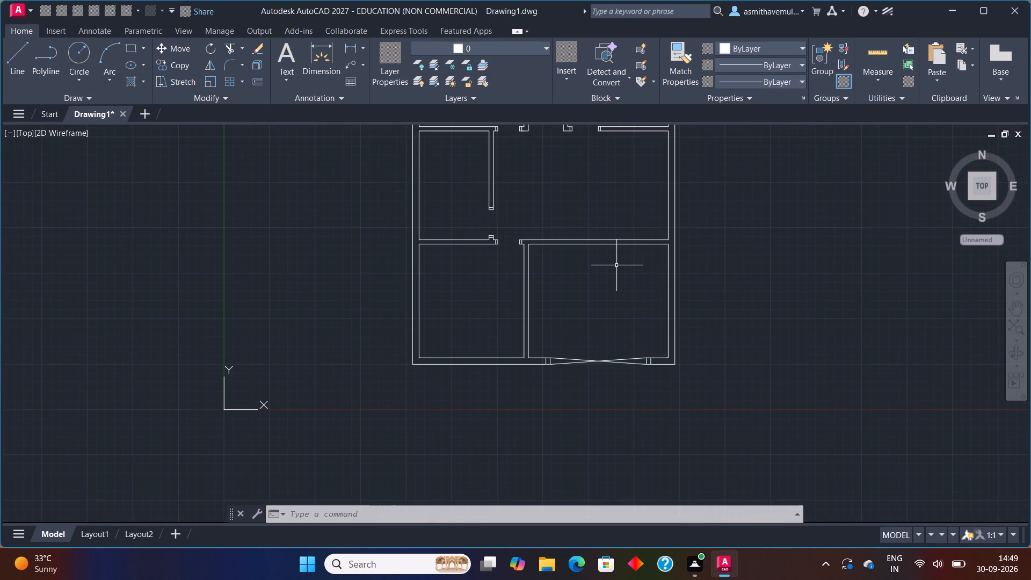
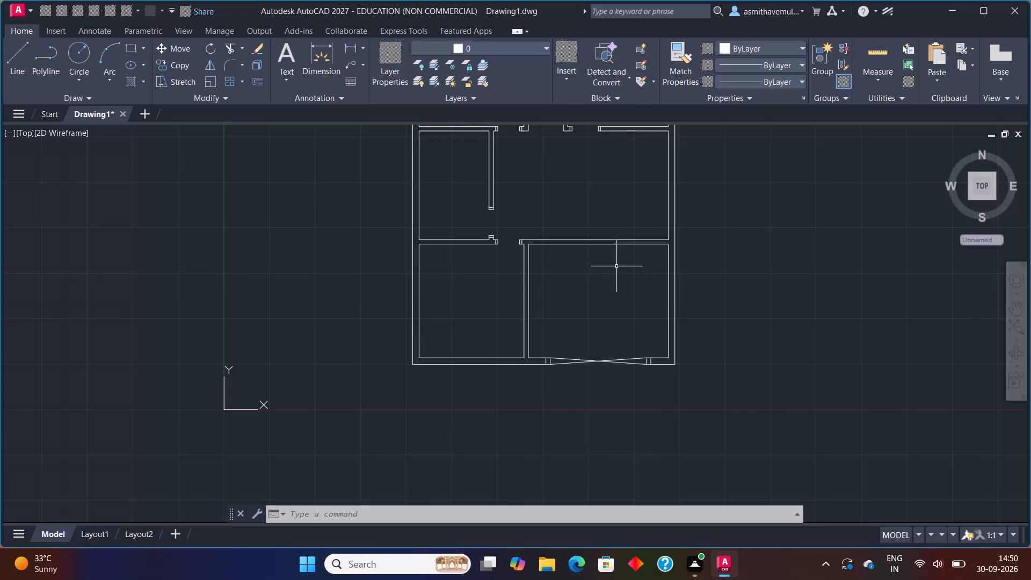
With Ortho on, draw a vertical line from the crossing of the opening's diagonals up to the far face of the partition above that room.
scroll(607, 458, "up", 2)
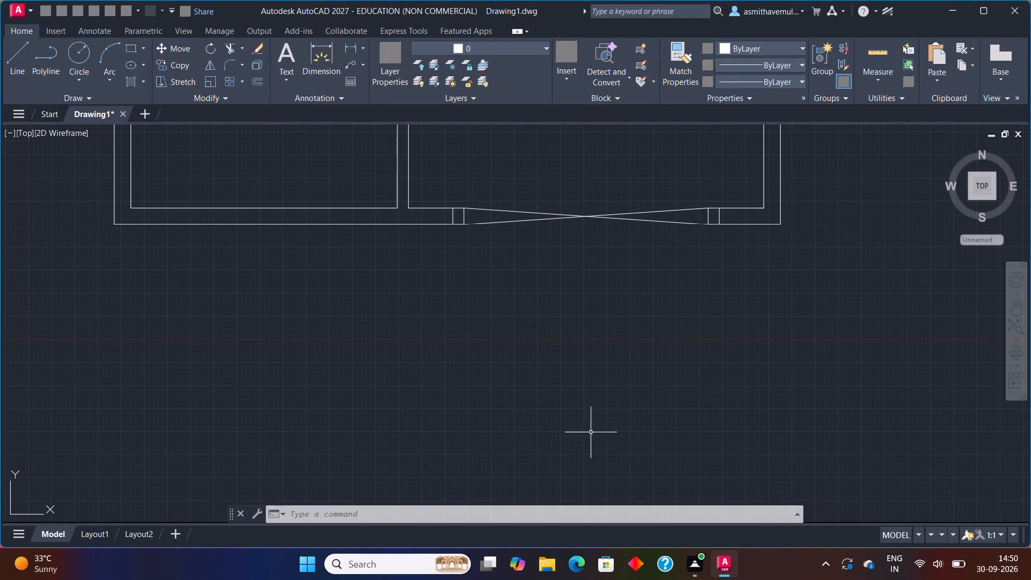
middle_click_drag(722, 219, 628, 470)
scroll(530, 277, "down", 1)
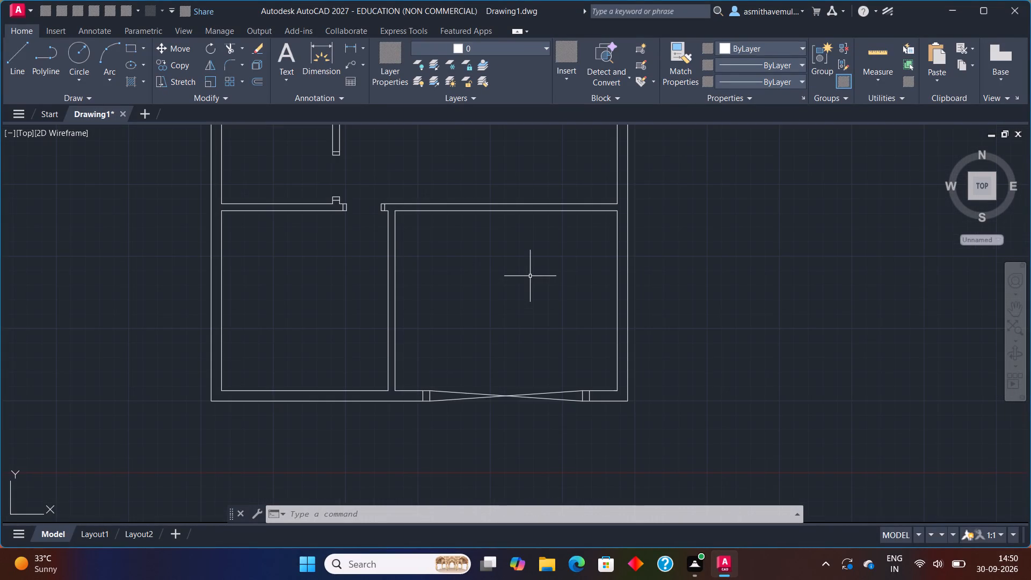
key("l")
key("Return")
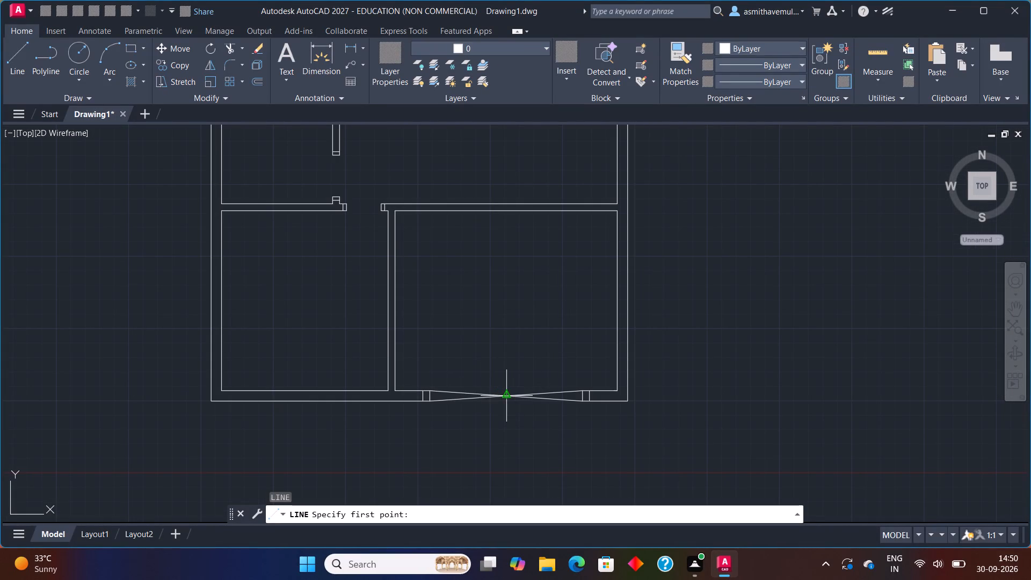
left_click(507, 396)
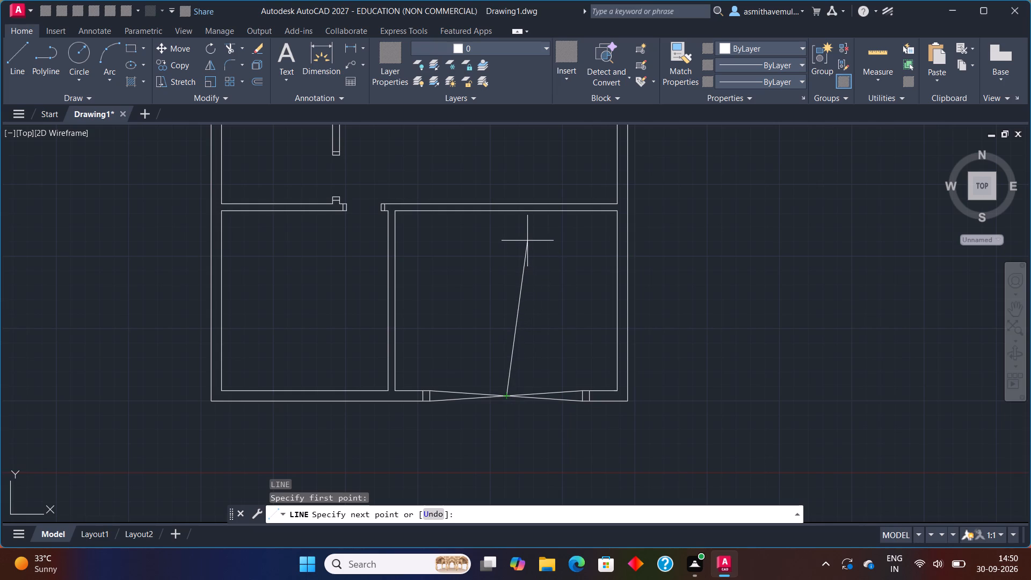
key("F8")
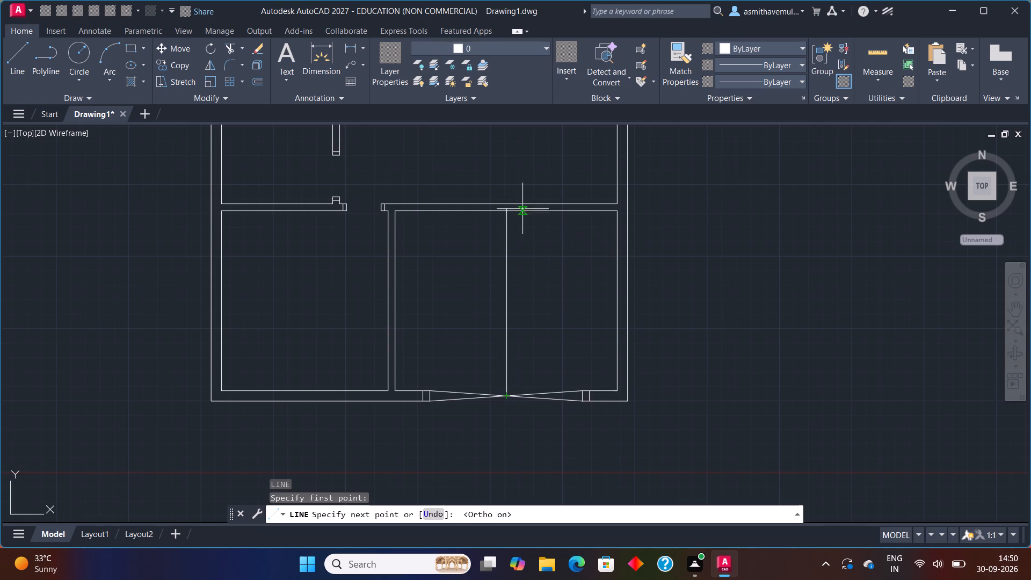
scroll(512, 201, "up", 4)
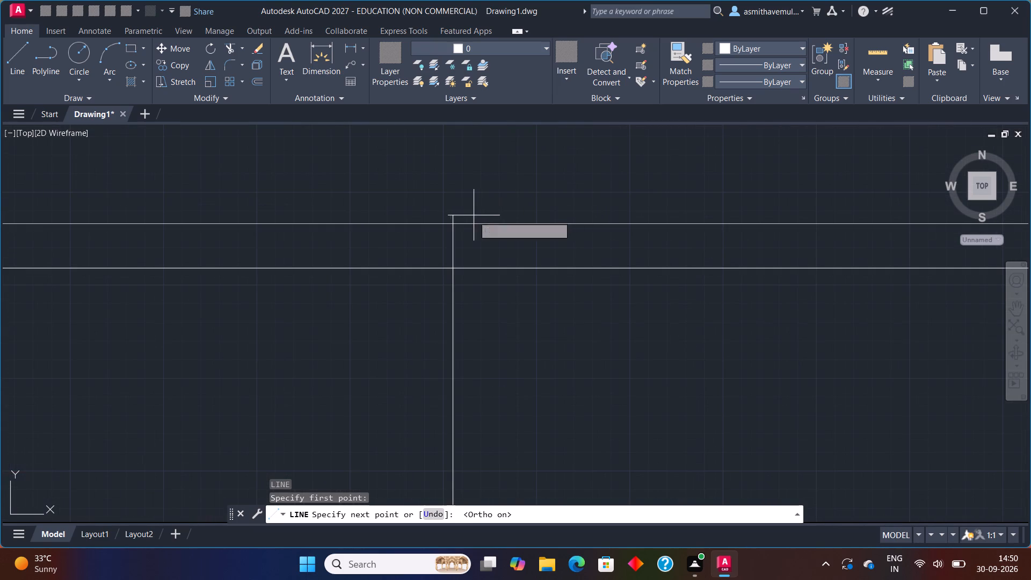
left_click(451, 223)
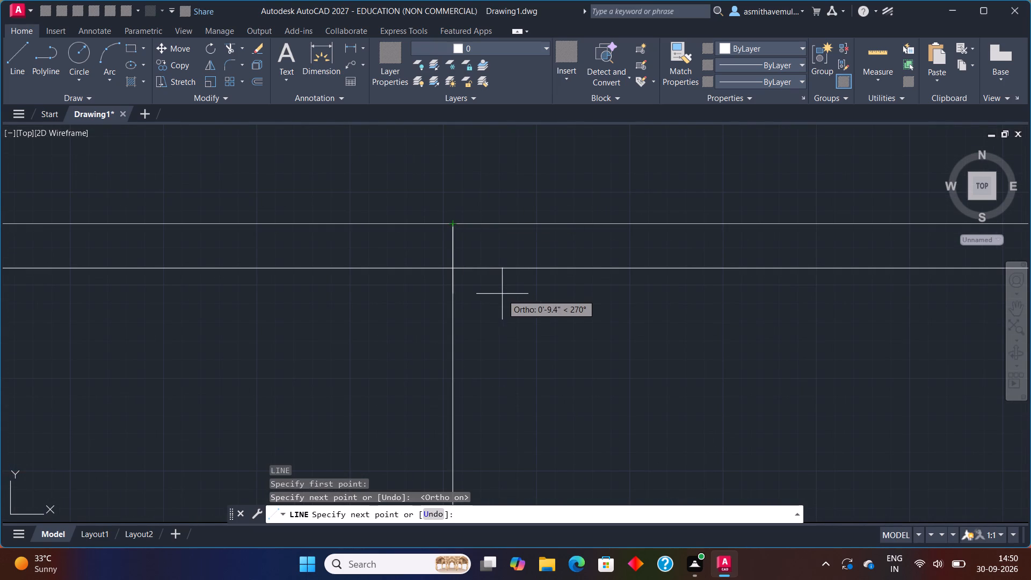
key("Escape")
Trim the vertical line below the partition so only the short piece across the wall thickness is kept.
type("TRIM")
key("Return")
scroll(502, 310, "down", 2)
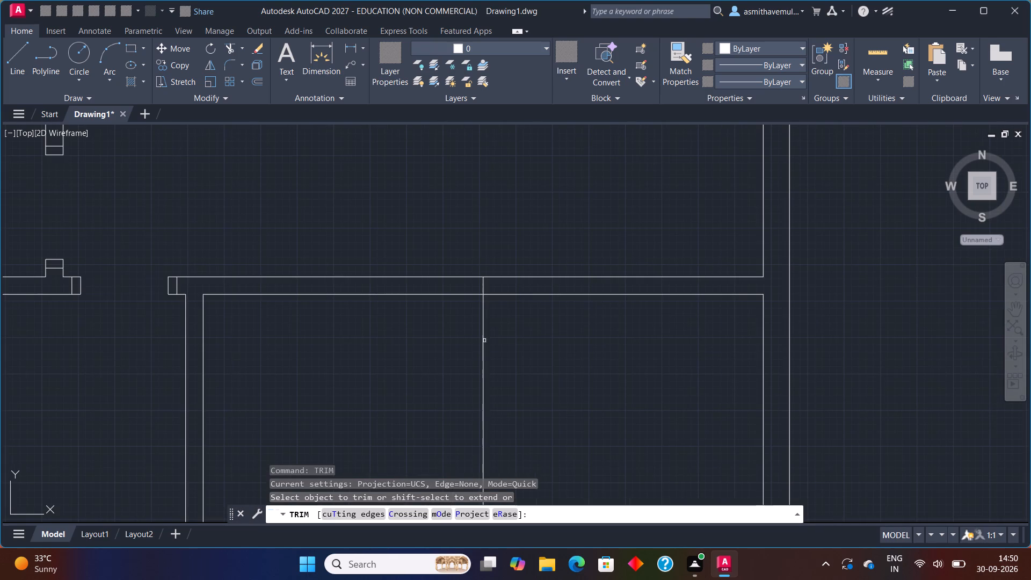
left_click_drag(573, 341, 418, 383)
scroll(466, 373, "down", 2)
middle_click_drag(495, 399, 493, 393)
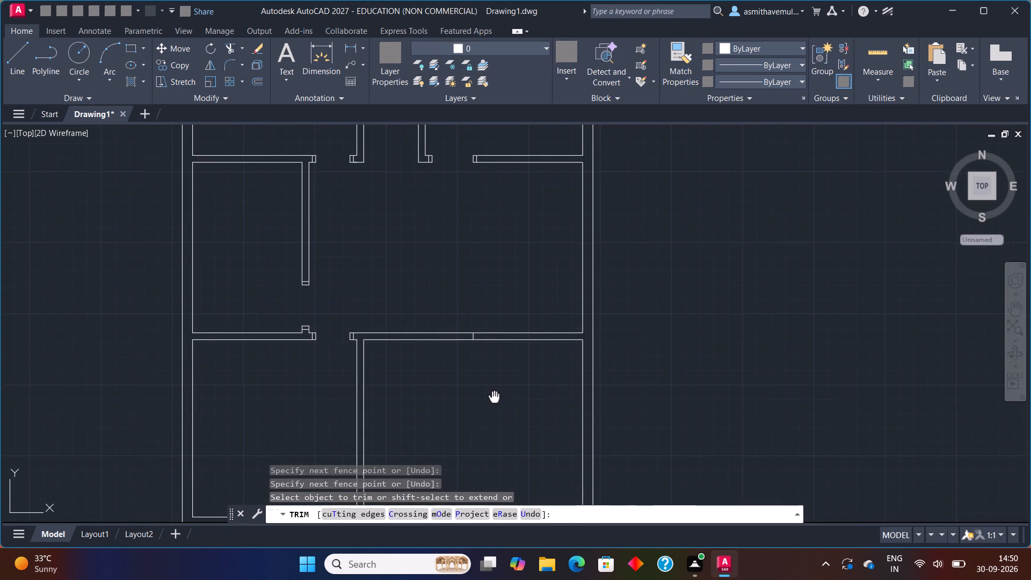
middle_click_drag(493, 393, 513, 275)
scroll(511, 378, "up", 1)
key("Escape")
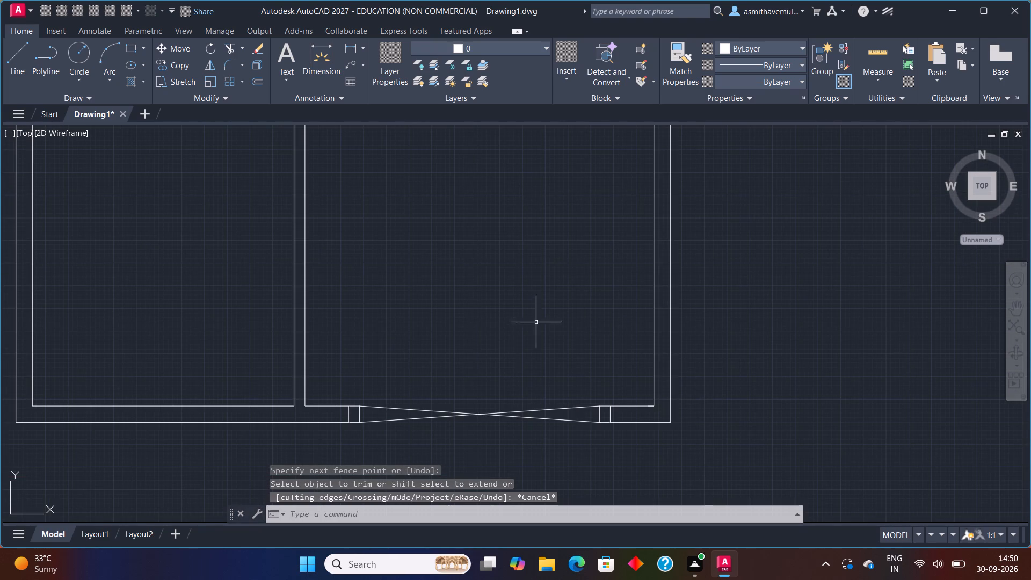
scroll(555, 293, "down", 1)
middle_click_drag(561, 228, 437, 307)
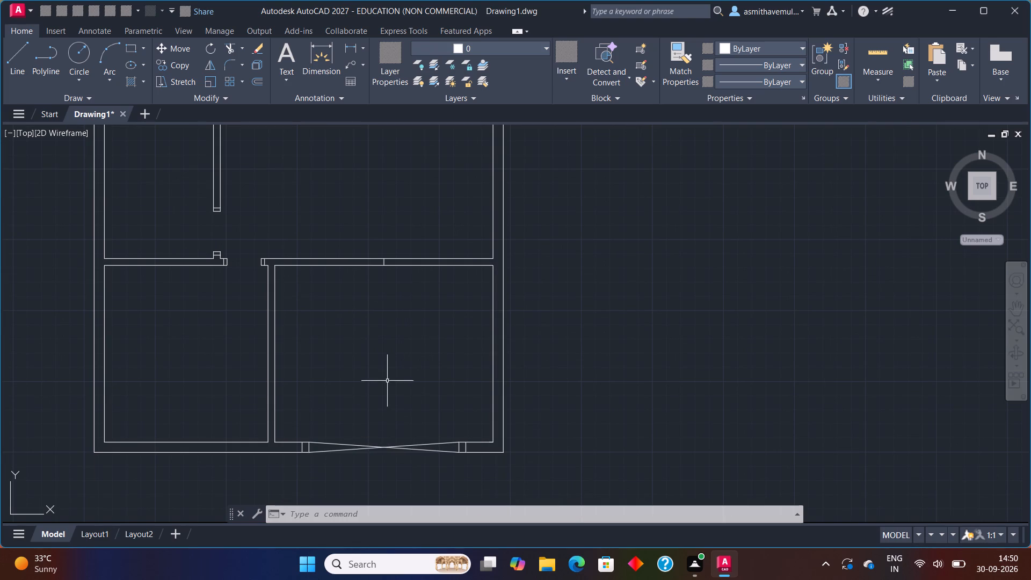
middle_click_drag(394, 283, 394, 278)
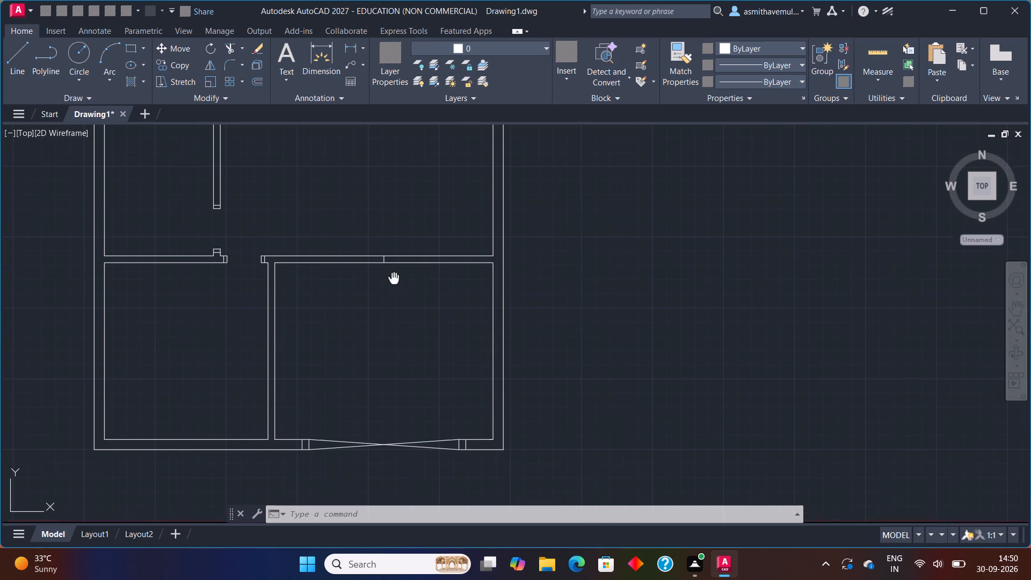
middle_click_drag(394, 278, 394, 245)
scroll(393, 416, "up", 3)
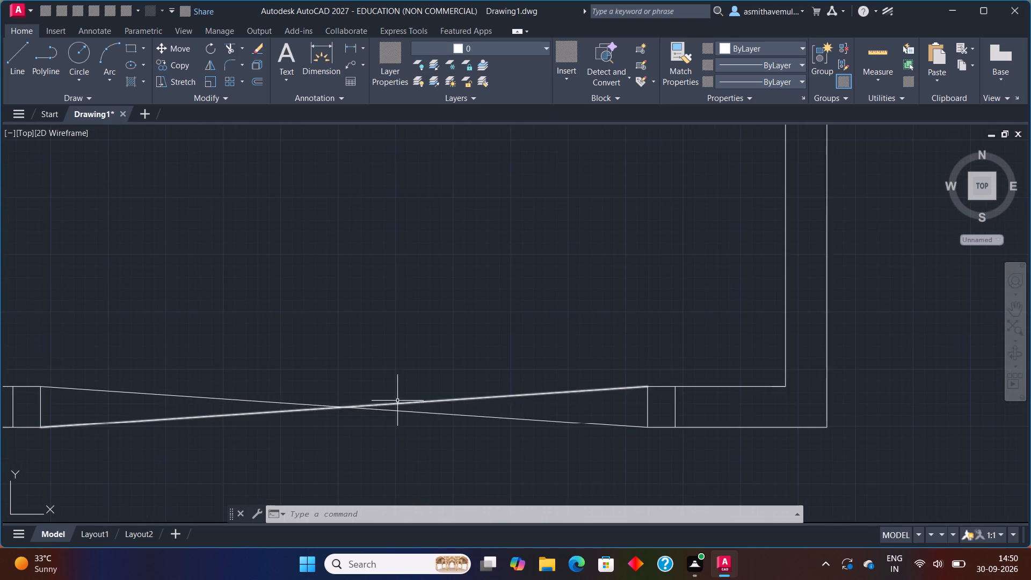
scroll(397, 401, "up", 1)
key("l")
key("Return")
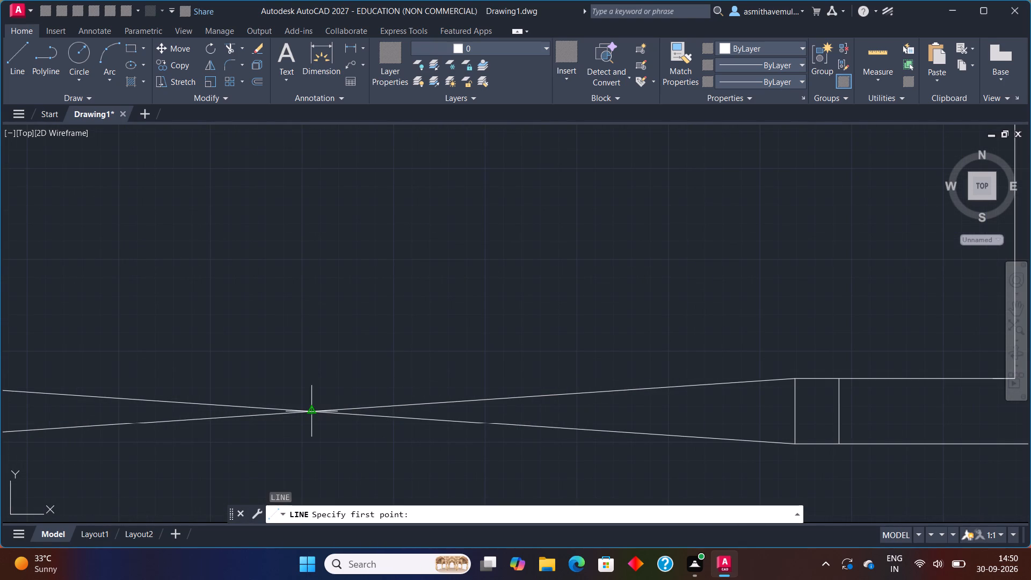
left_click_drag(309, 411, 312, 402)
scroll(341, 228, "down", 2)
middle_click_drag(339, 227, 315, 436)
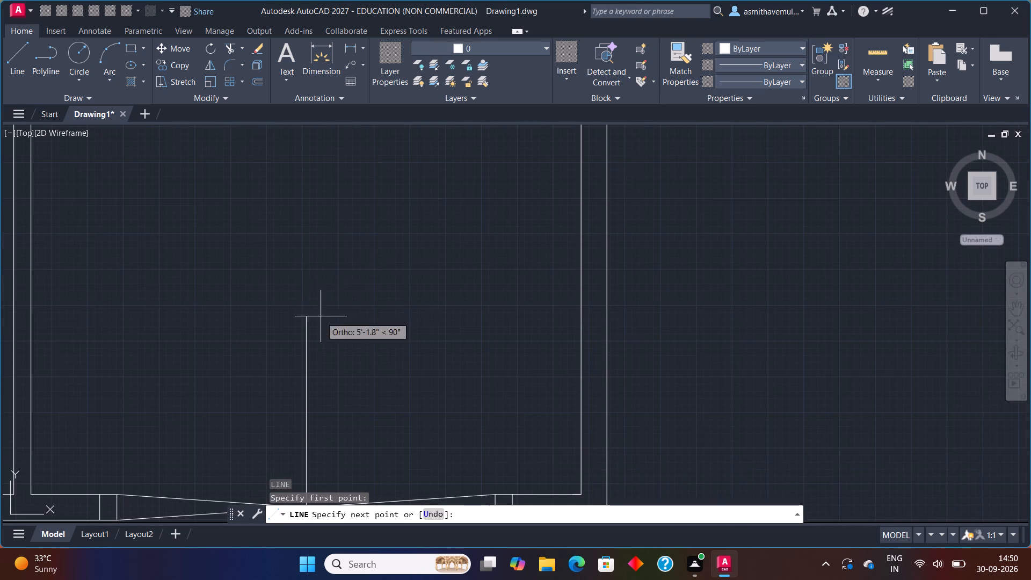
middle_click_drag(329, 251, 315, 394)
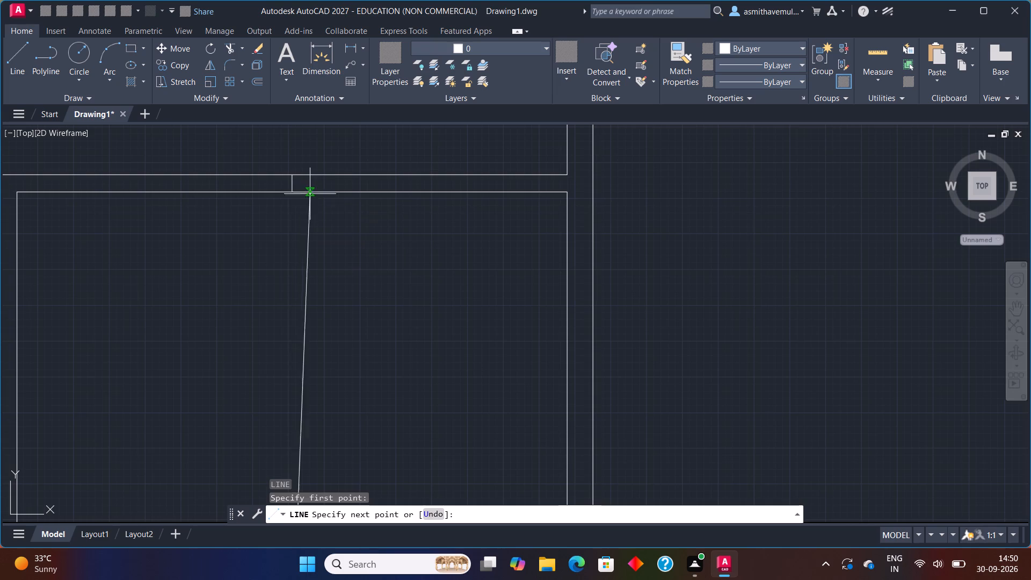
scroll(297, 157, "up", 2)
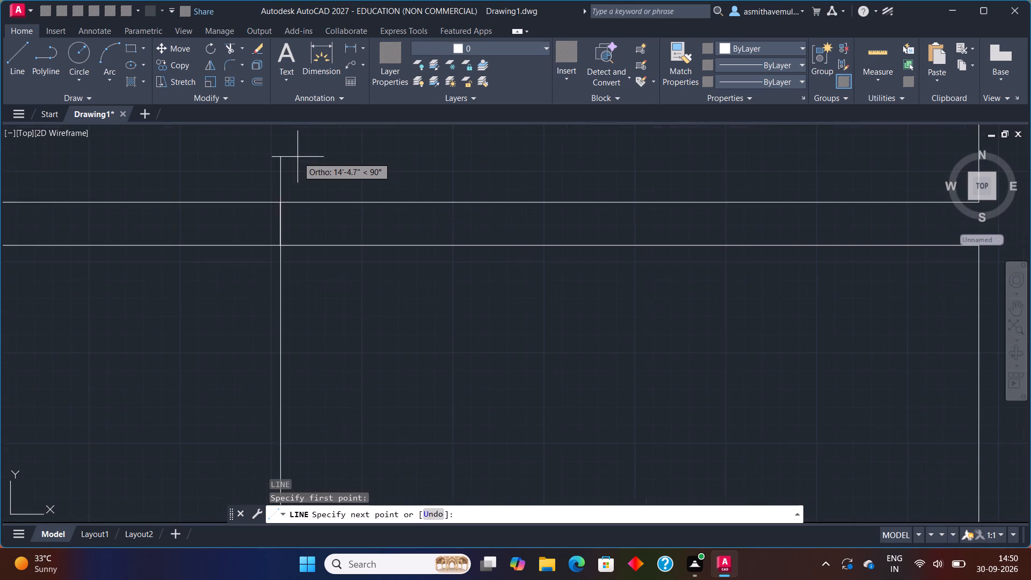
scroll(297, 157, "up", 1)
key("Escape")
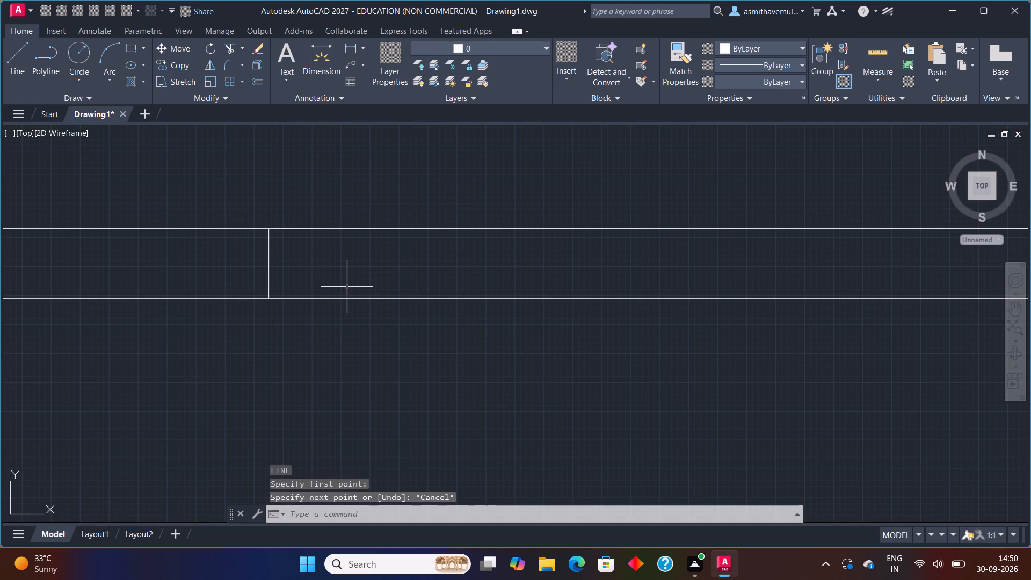
Offset the short centre line across the partition by 3' to both sides to mark the wide opening's edges.
key("o")
key("Return")
key("3")
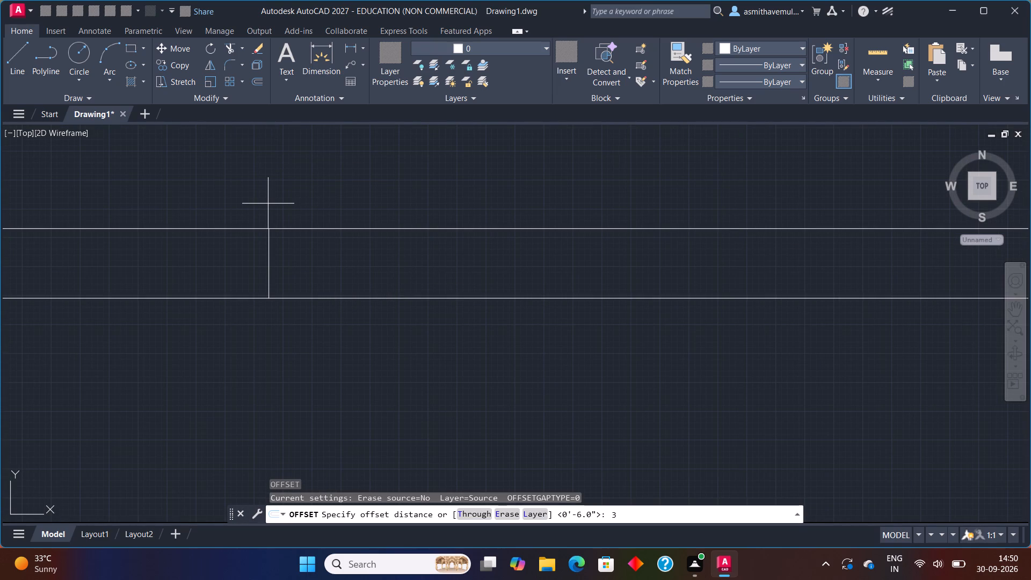
key("apostrophe")
key("Return")
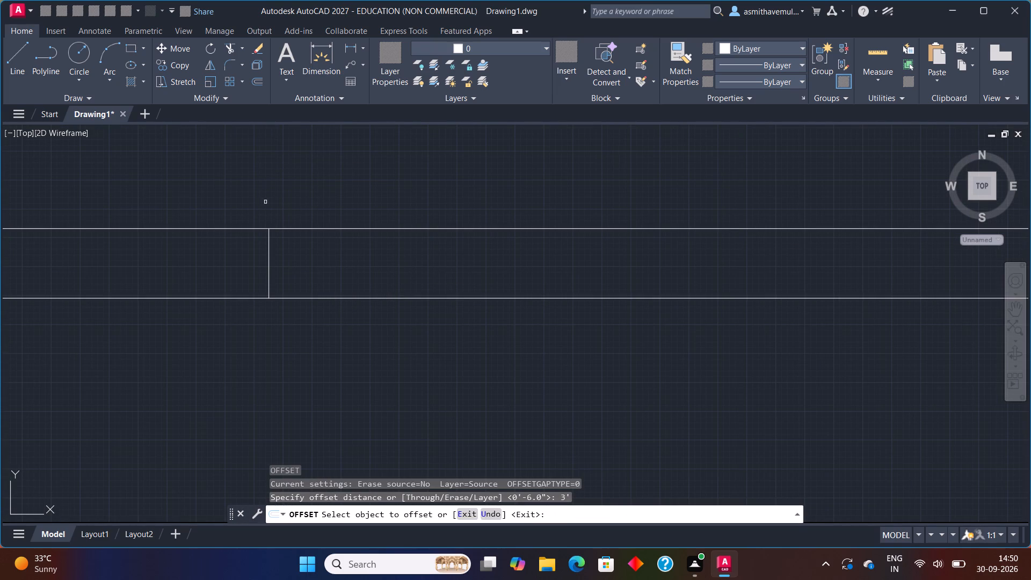
left_click(270, 263)
left_click(372, 258)
scroll(373, 258, "down", 2)
middle_click_drag(484, 281, 615, 285)
scroll(512, 259, "up", 1)
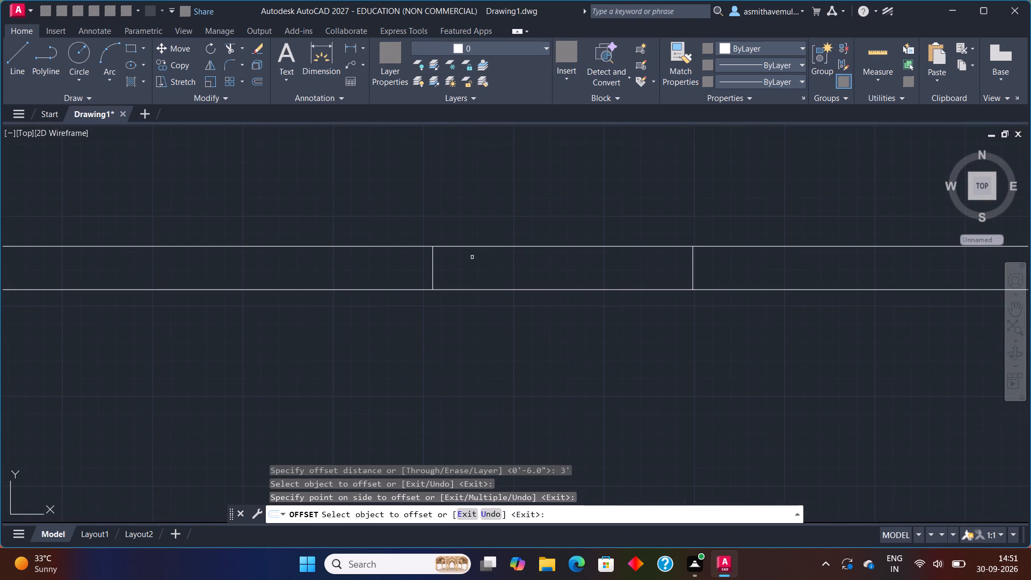
left_click(433, 271)
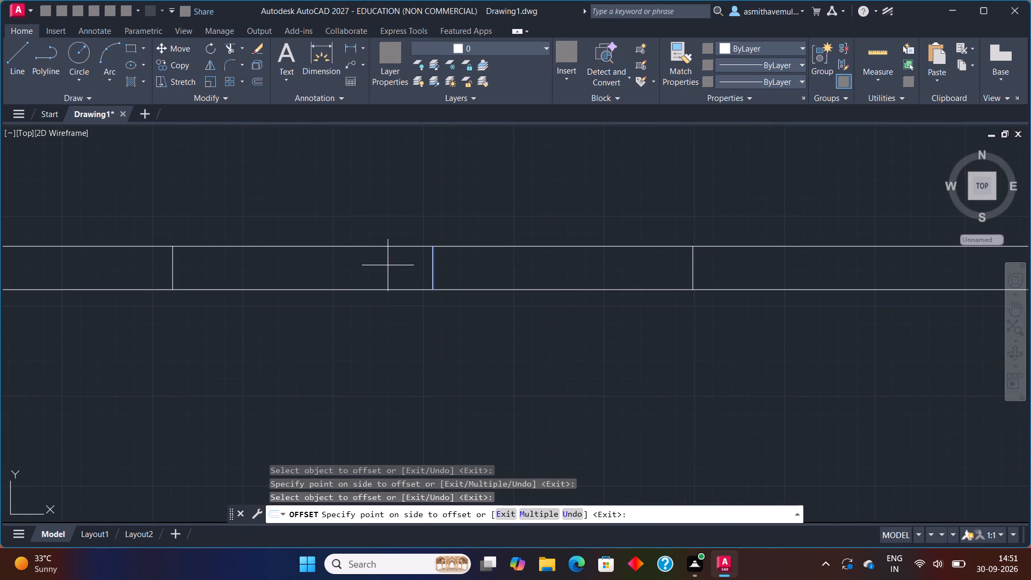
left_click(388, 266)
key("Escape")
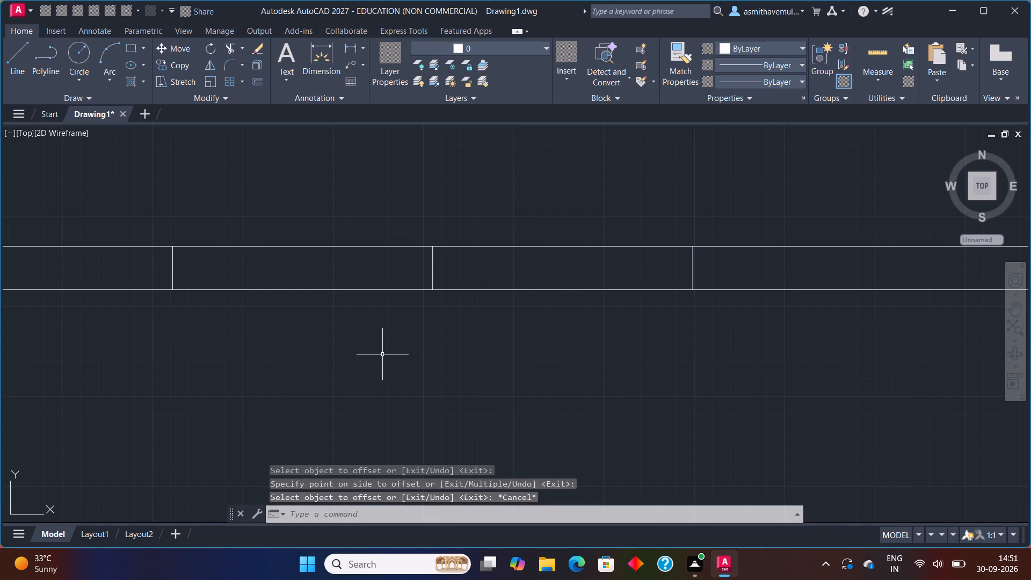
Offset each edge line of the new partition opening outward by 3" to form the jambs.
key("o")
key("Return")
key("3")
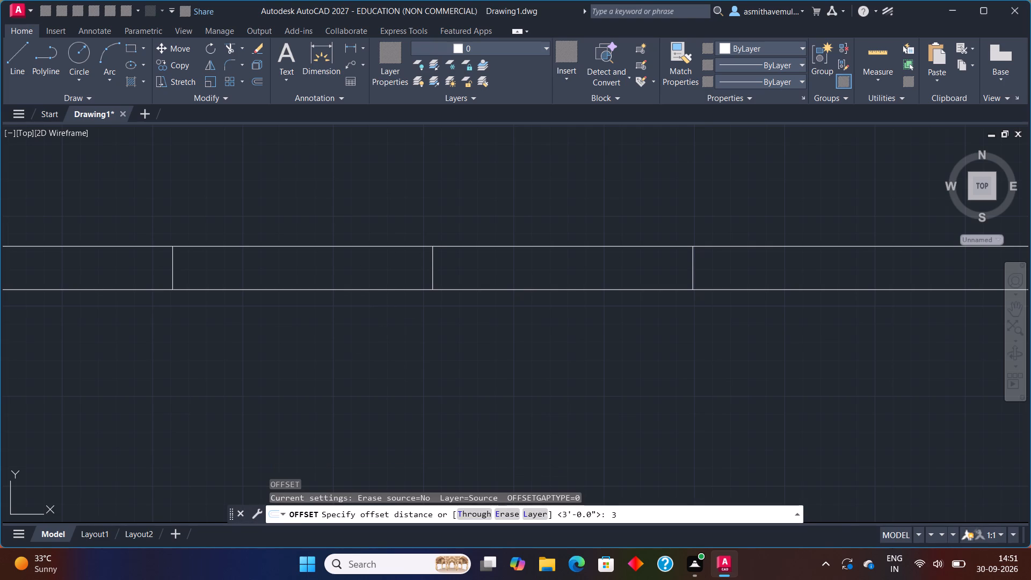
key("shift+quotedbl")
key("Return")
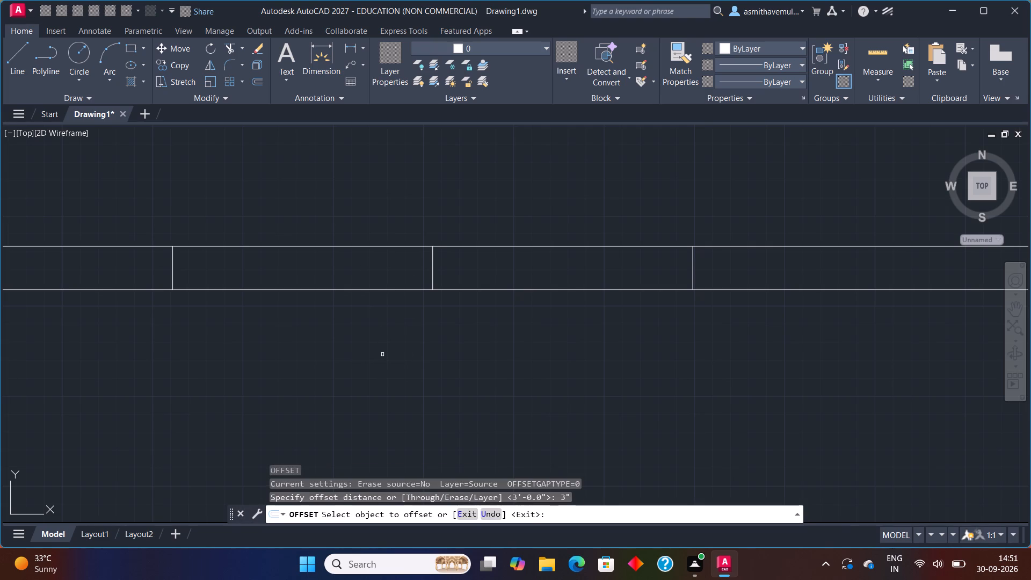
left_click(692, 269)
left_click(725, 255)
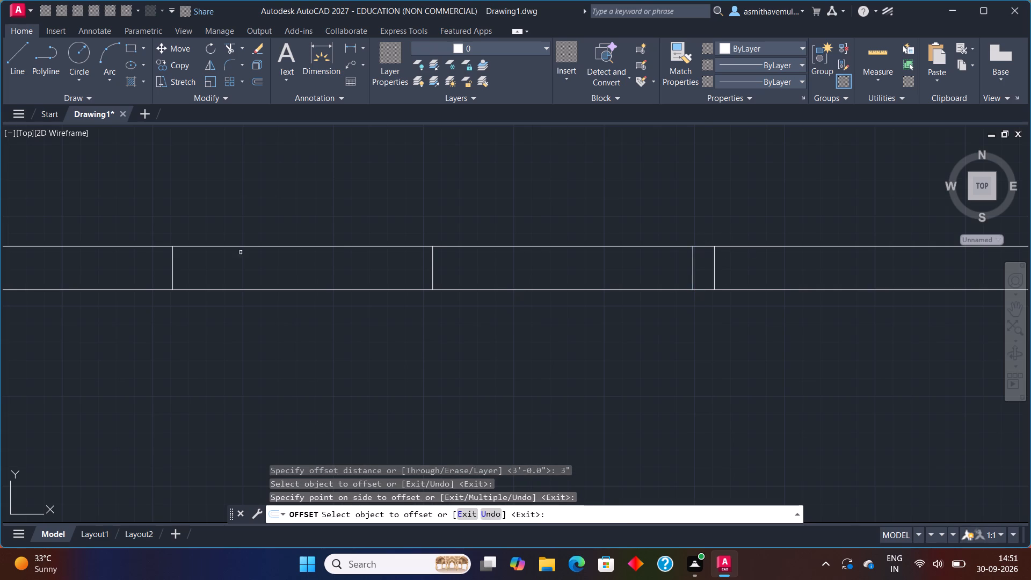
left_click(174, 270)
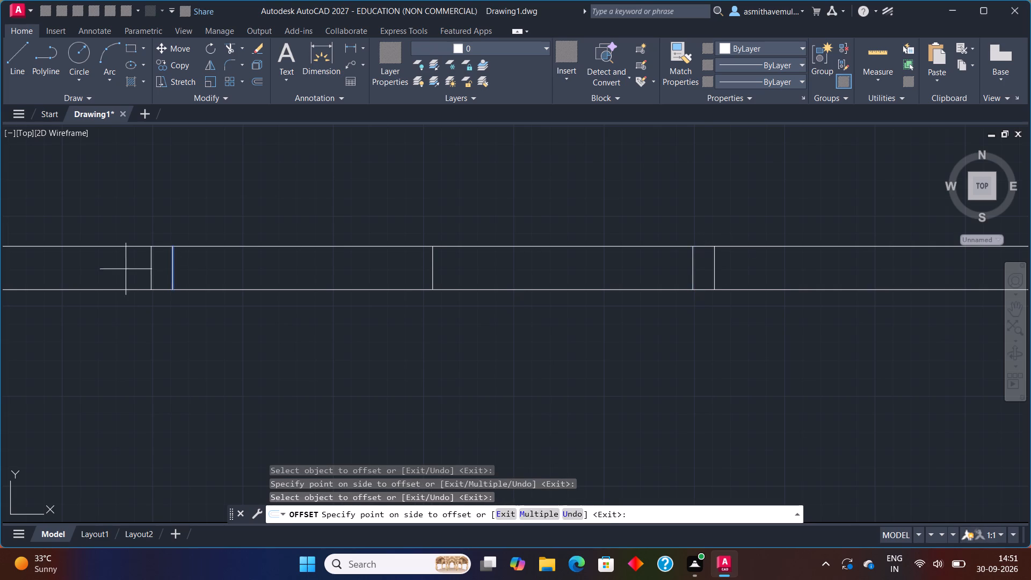
left_click(126, 270)
key("Escape")
Trim the partition's wall lines on both sides of the centre line, between the two edges of the wide opening.
type("TRIM")
key("Return")
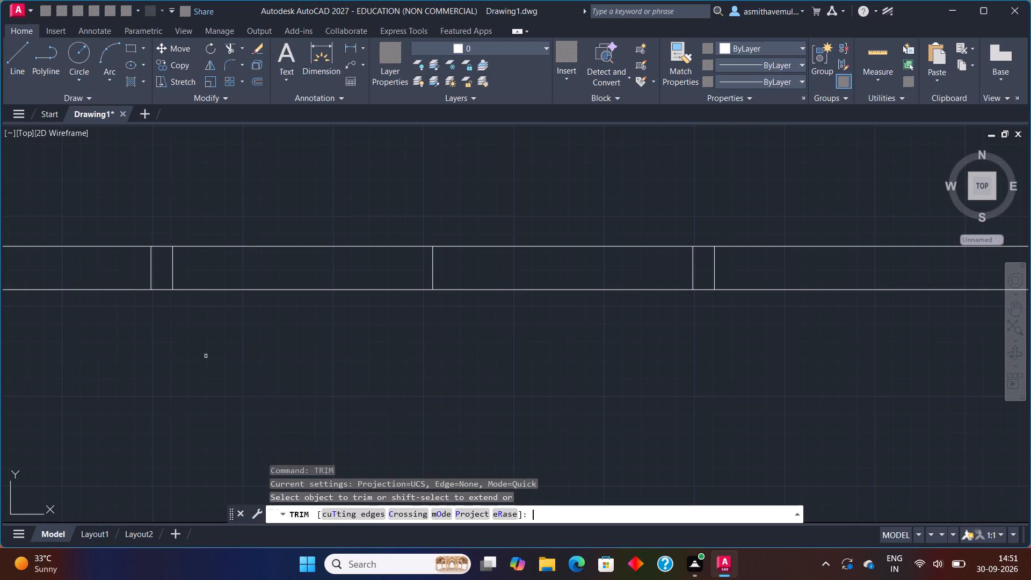
left_click_drag(243, 325, 269, 194)
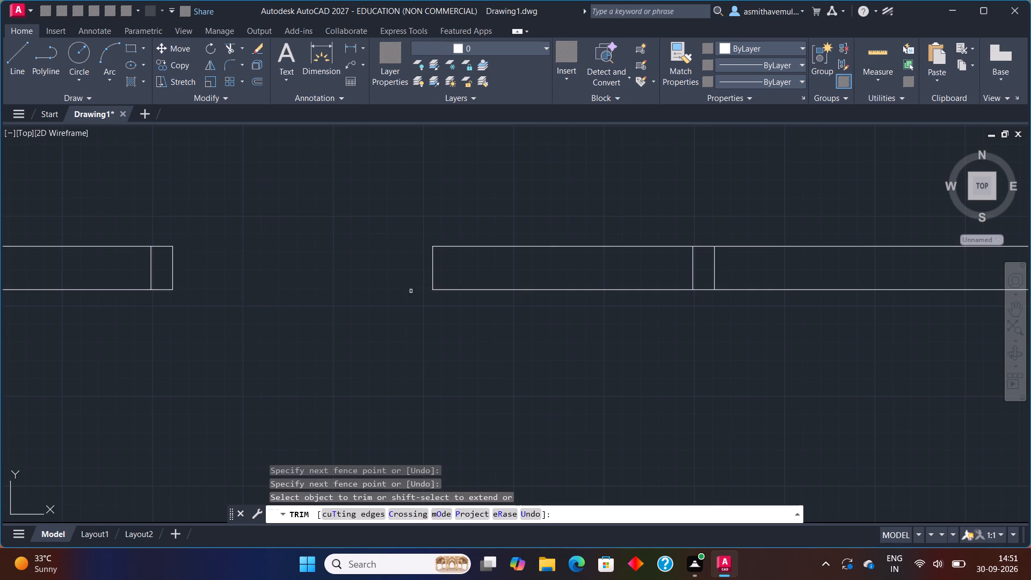
left_click_drag(505, 368, 513, 219)
key("Escape")
scroll(513, 219, "down", 2)
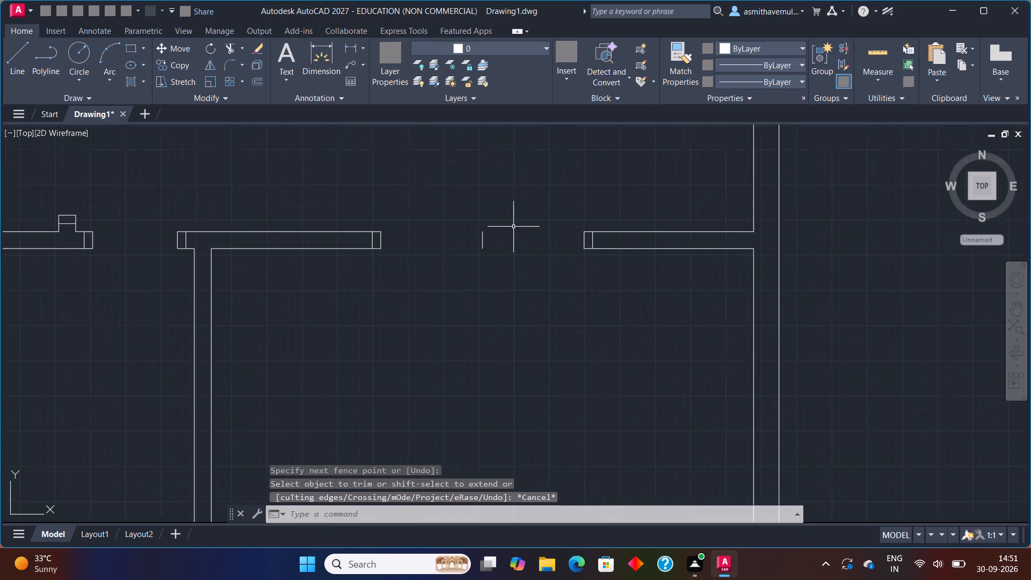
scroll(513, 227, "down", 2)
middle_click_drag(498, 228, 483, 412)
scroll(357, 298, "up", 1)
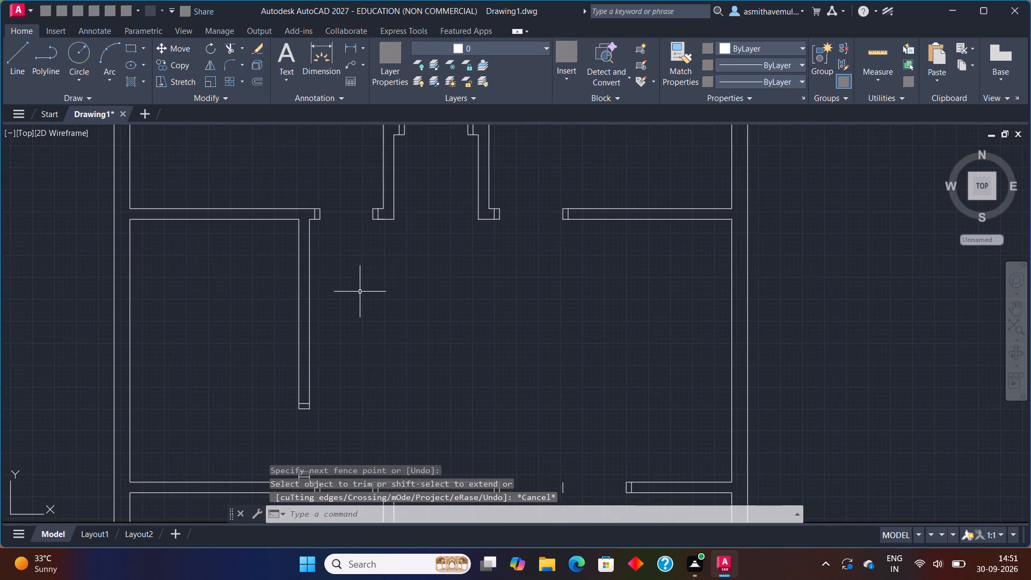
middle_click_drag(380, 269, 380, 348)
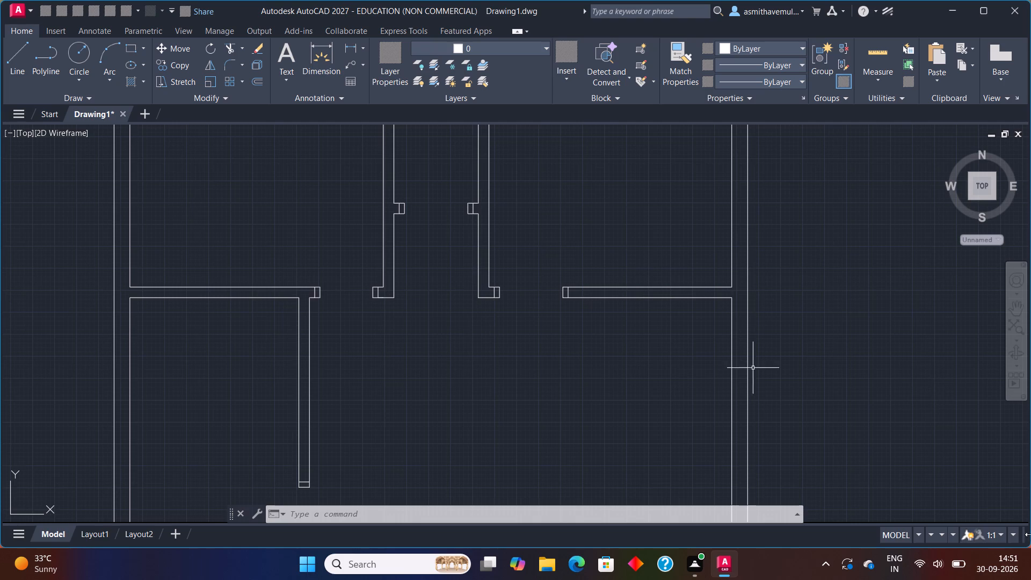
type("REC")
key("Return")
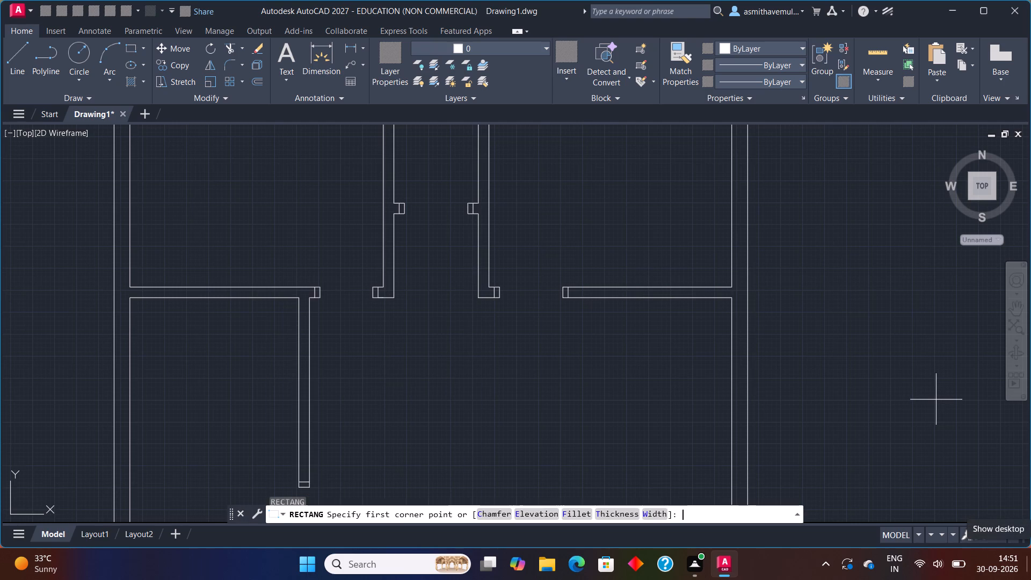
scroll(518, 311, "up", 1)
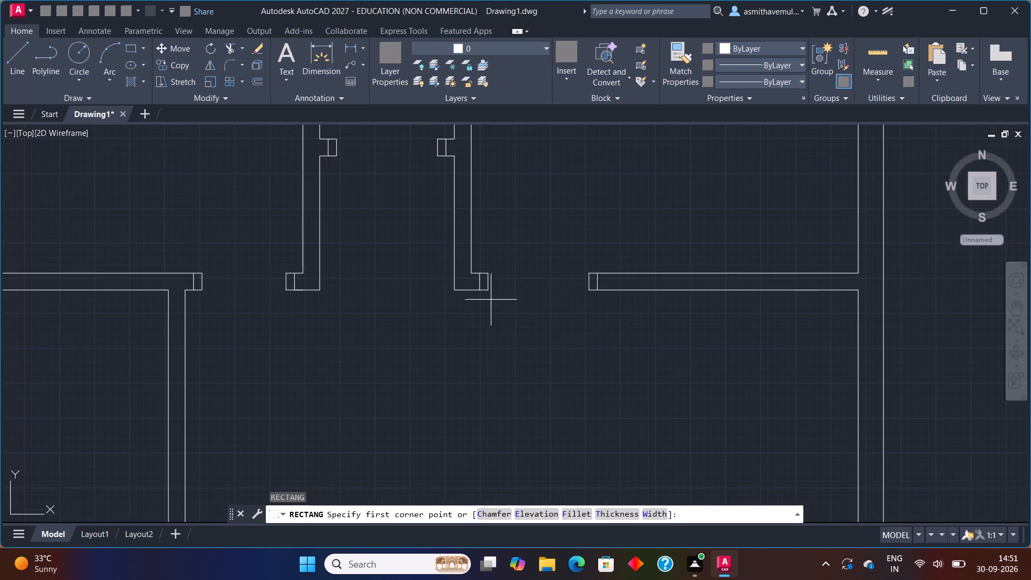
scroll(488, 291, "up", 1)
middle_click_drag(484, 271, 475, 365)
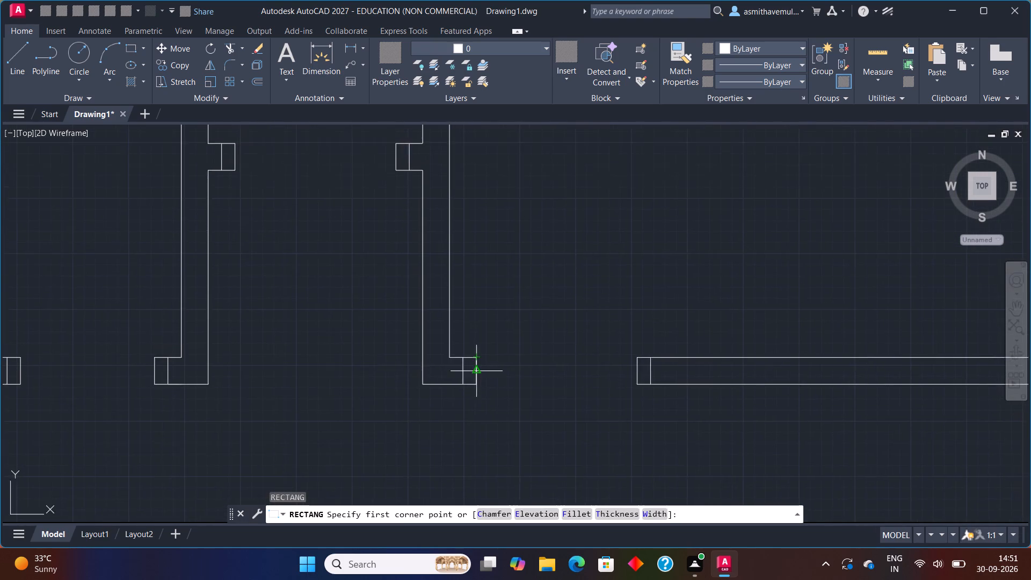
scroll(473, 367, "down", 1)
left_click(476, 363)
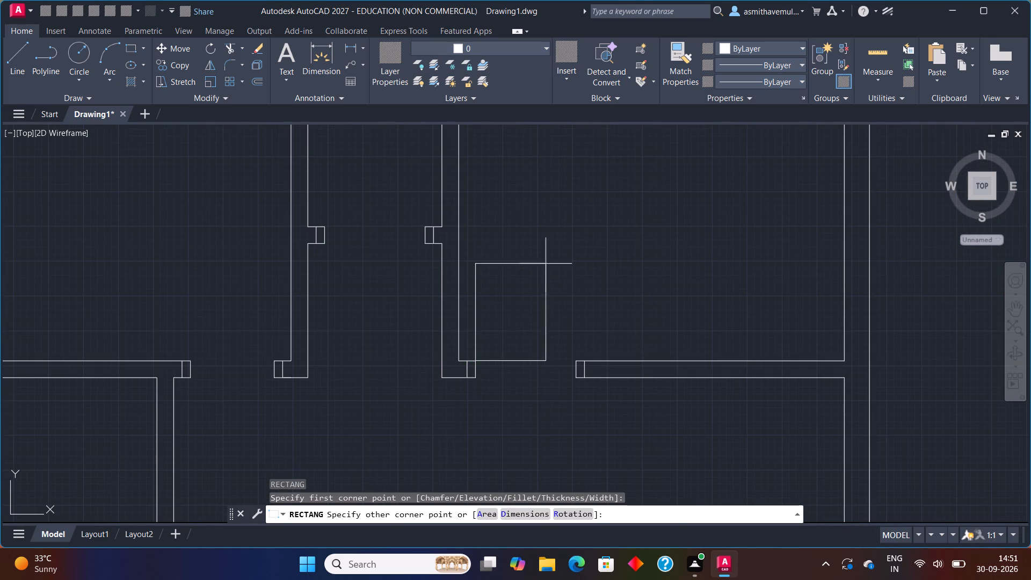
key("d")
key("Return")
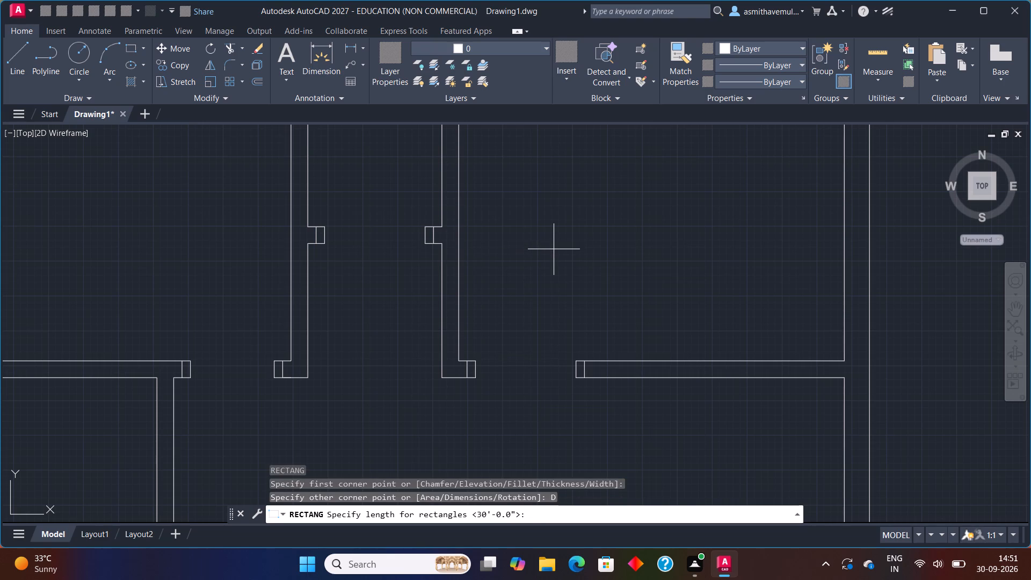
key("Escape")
Measure the clear width of the door opening east of the central passage with a linear dimension between its jamb faces.
type("DLI")
key("Return")
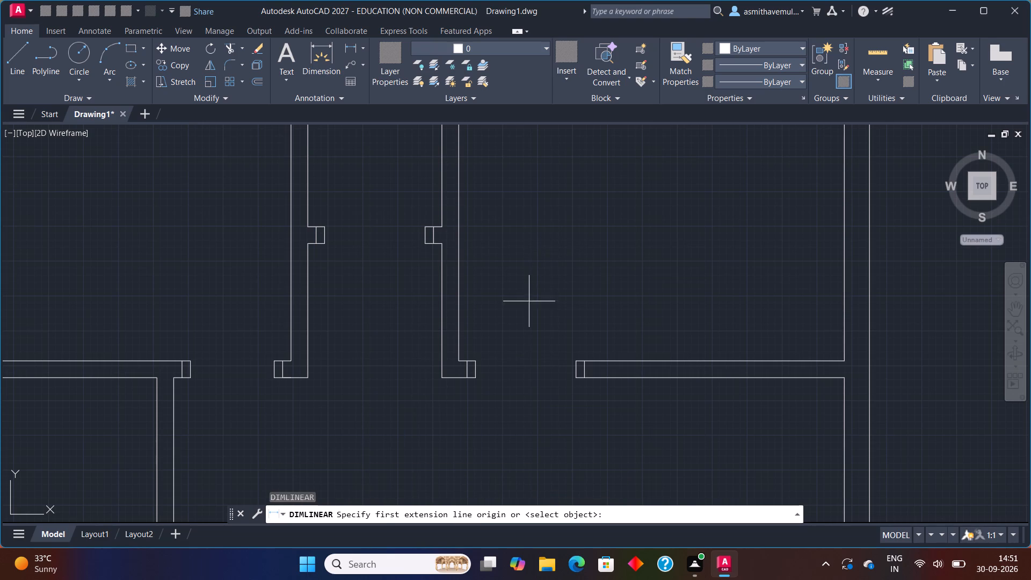
left_click(477, 369)
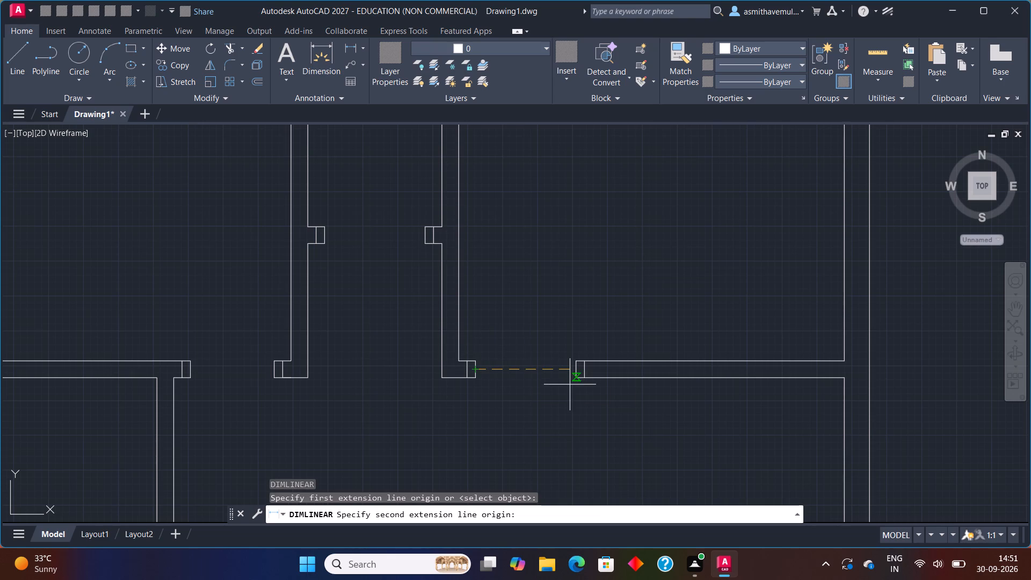
left_click(577, 368)
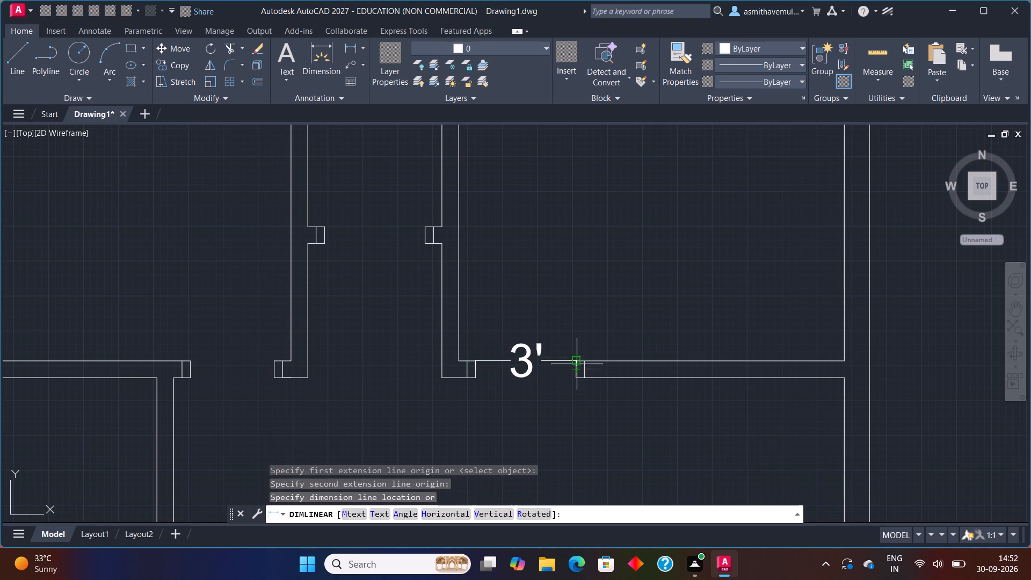
key("Escape")
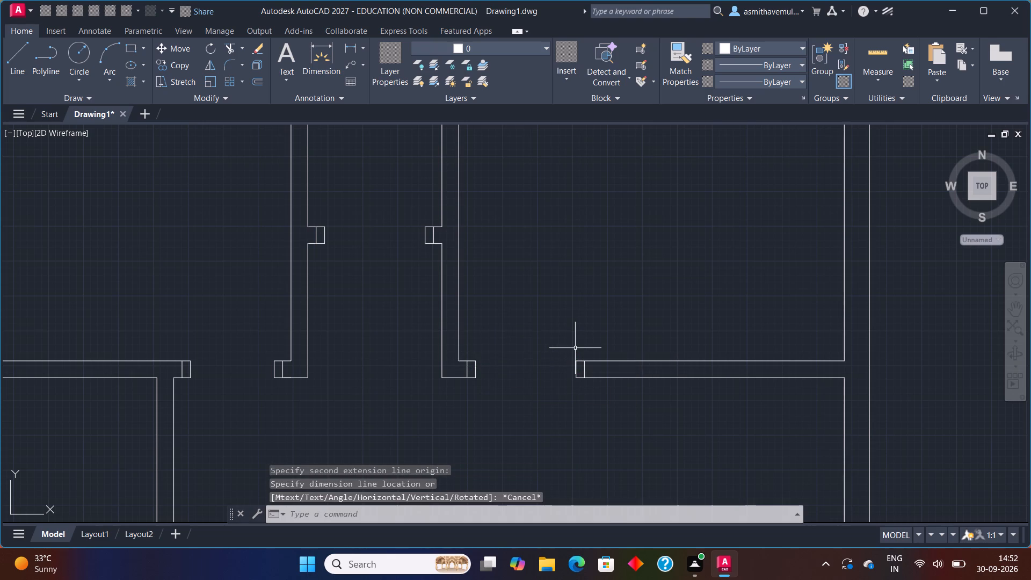
Draw a 3" by 3' door-leaf rectangle upward from the upper corner of the west jamb in the opening east of the passage.
key("f")
key("BackSpace")
type("REC")
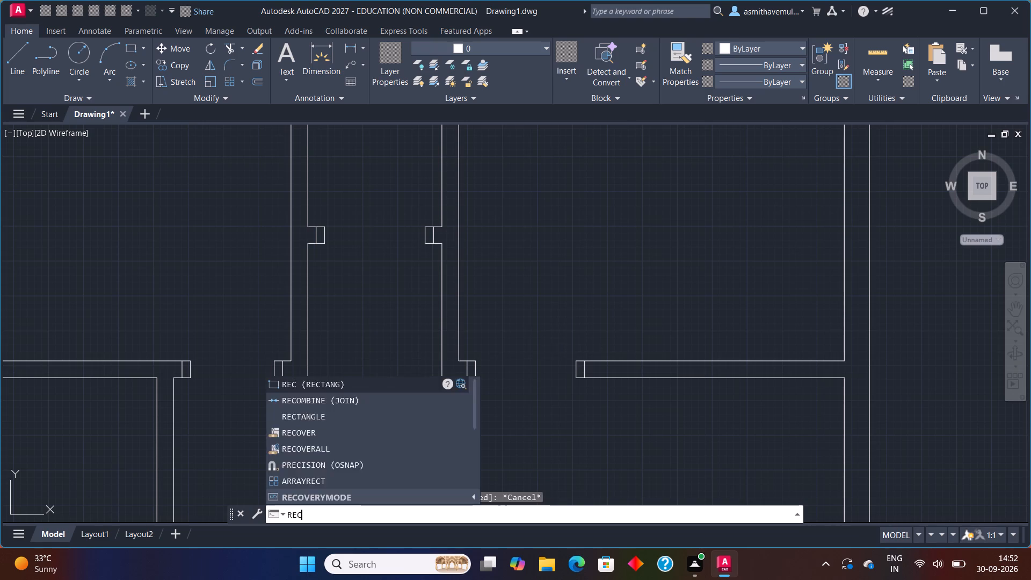
key("Return")
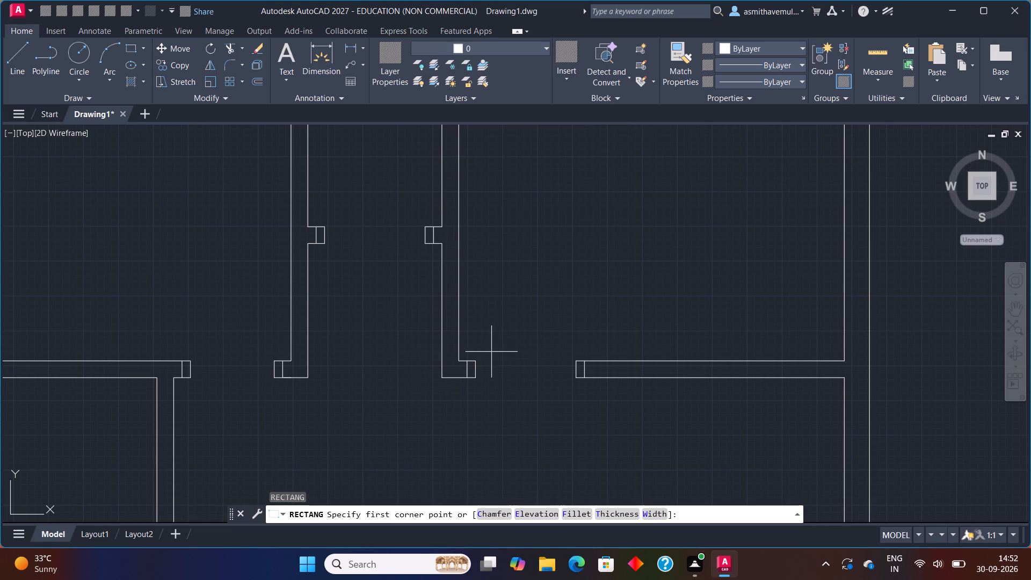
scroll(480, 363, "up", 2)
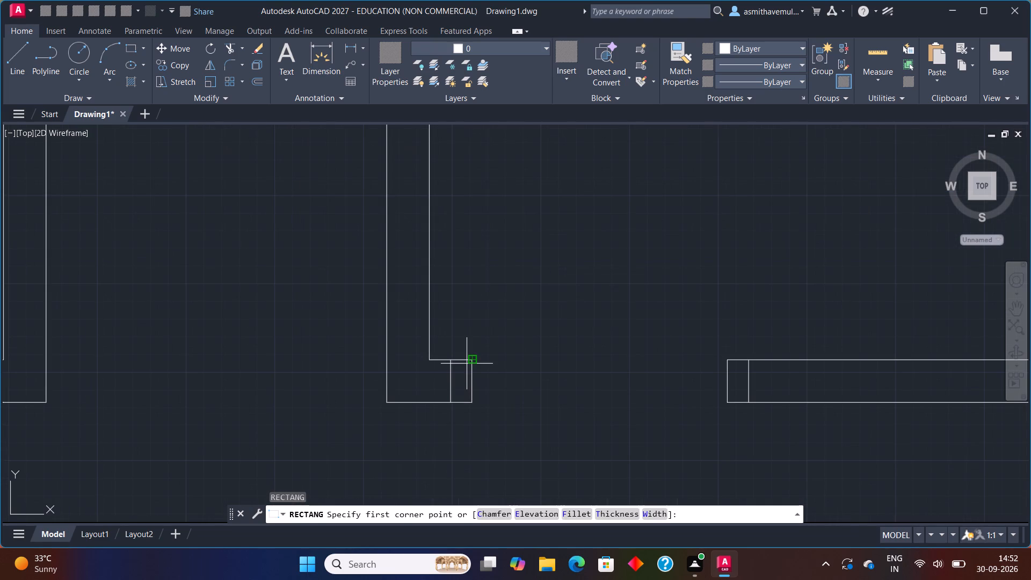
left_click(470, 363)
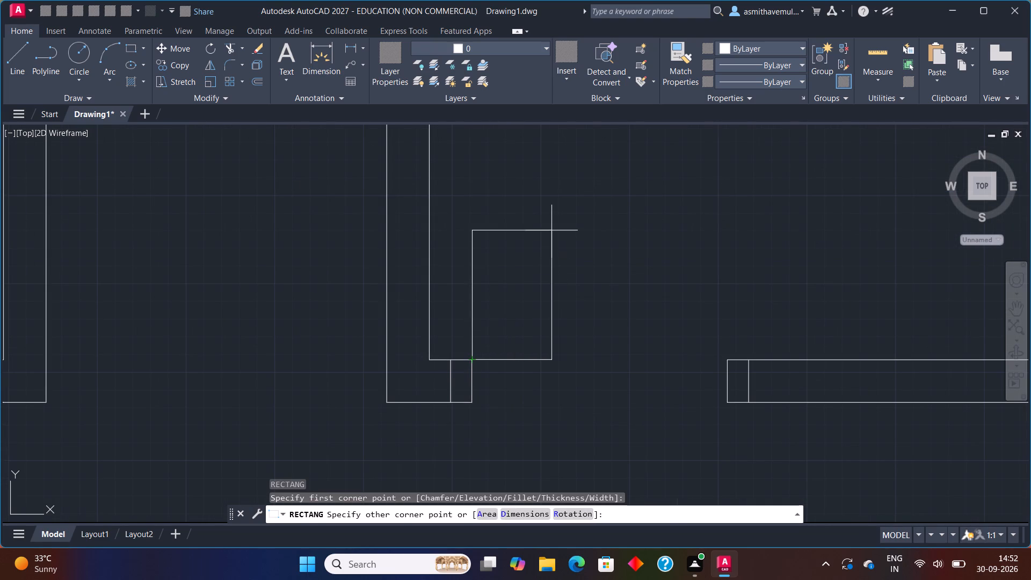
key("d")
key("Return")
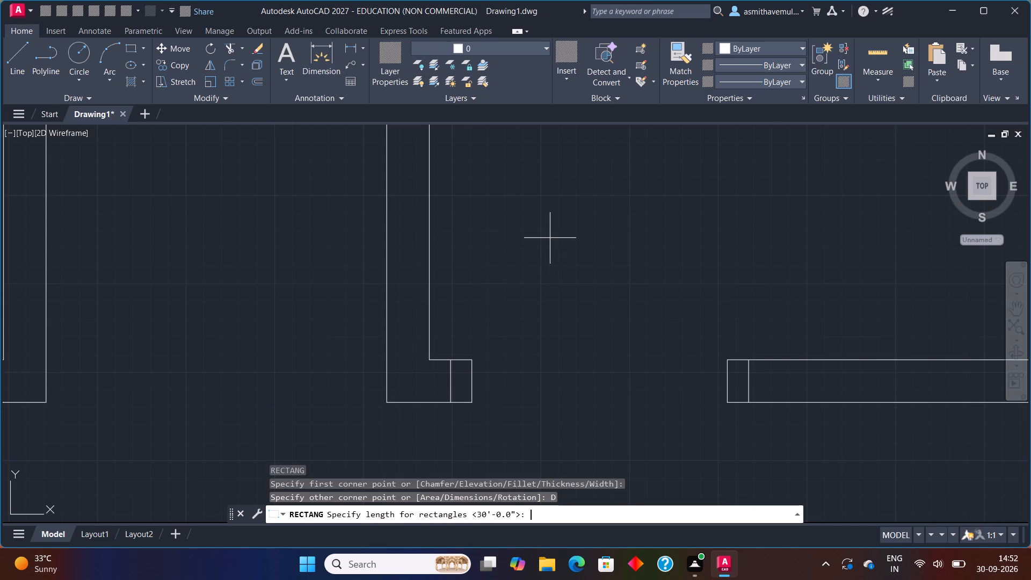
key("3")
key("shift+quotedbl")
key("Return")
type("3'")
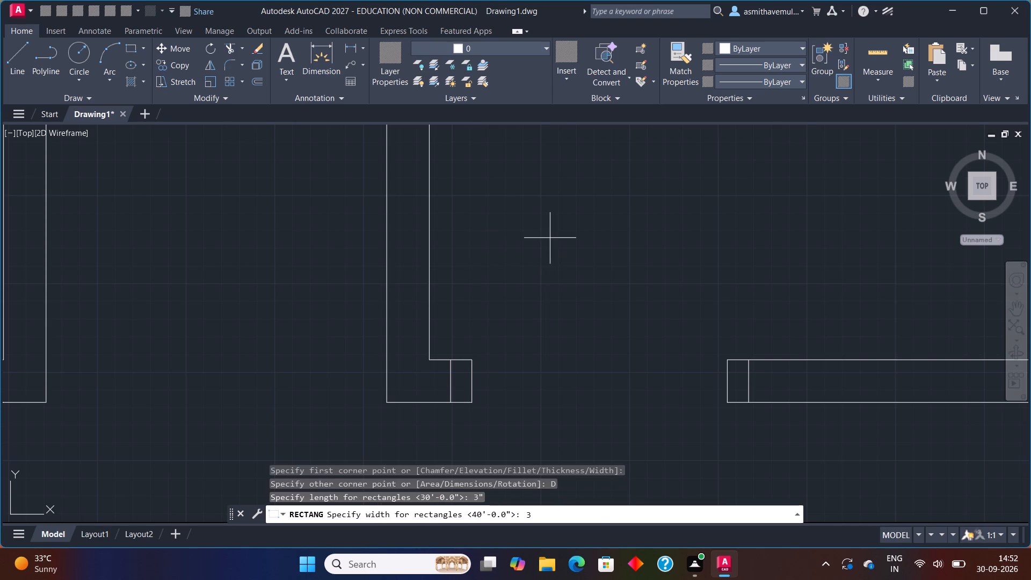
key("Return")
left_click(550, 237)
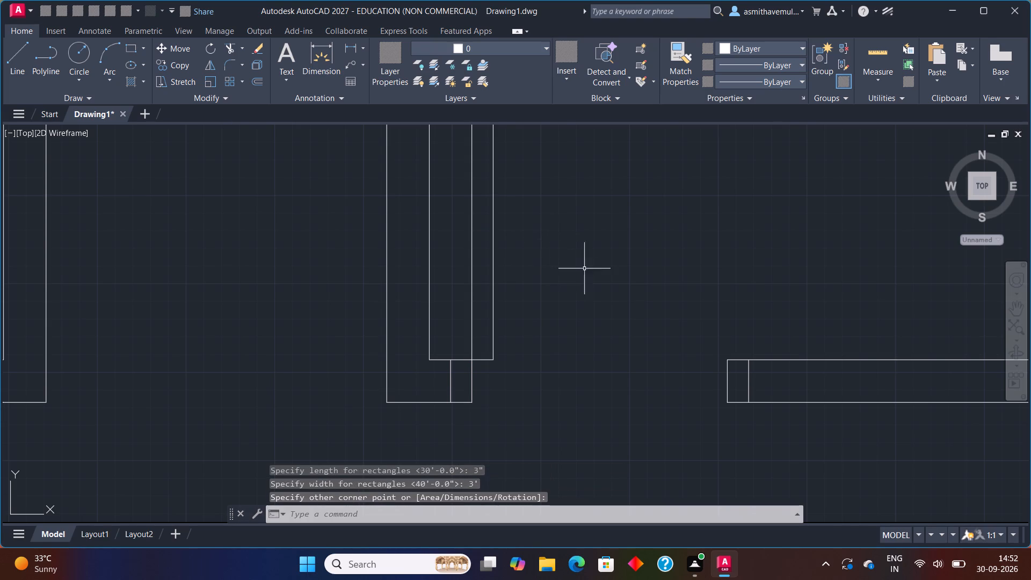
Examine how the base of the new door leaf meets the jamb corner and the partition line.
scroll(588, 270, "down", 1)
middle_click_drag(564, 268, 529, 348)
scroll(466, 403, "up", 2)
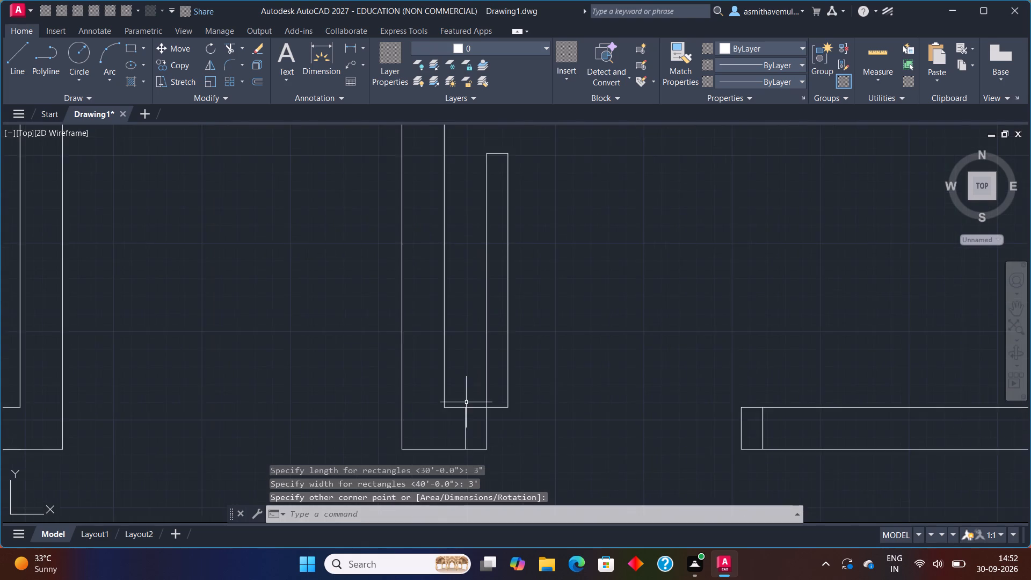
scroll(467, 402, "up", 2)
scroll(542, 431, "up", 3)
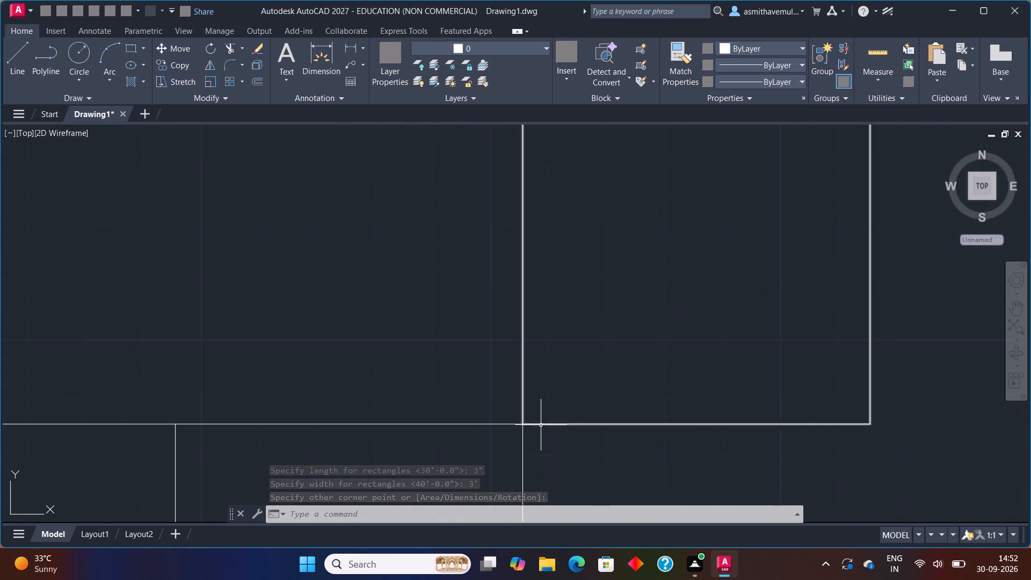
scroll(541, 424, "up", 3)
scroll(542, 416, "down", 5)
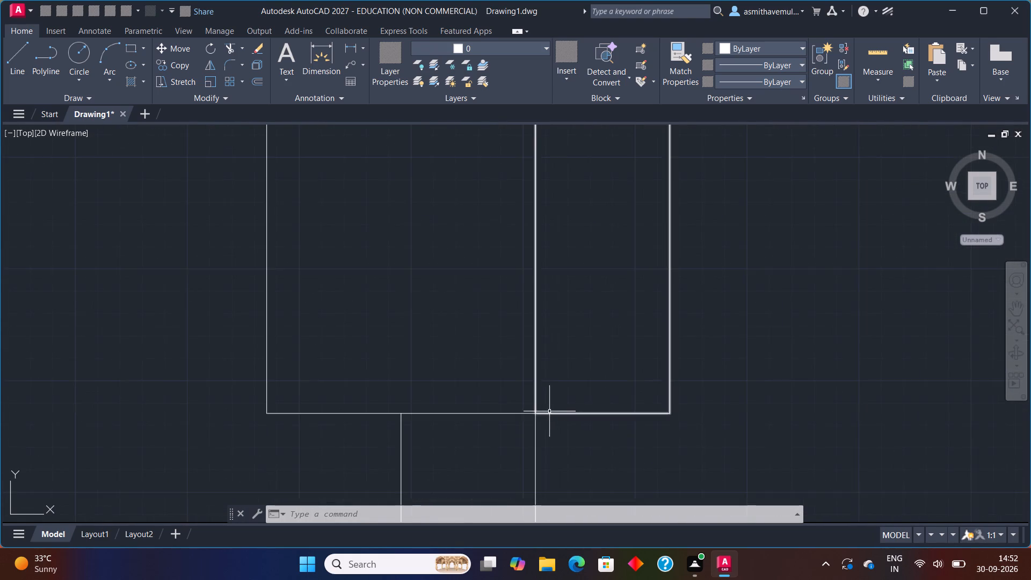
scroll(553, 409, "down", 5)
middle_click_drag(603, 364, 509, 386)
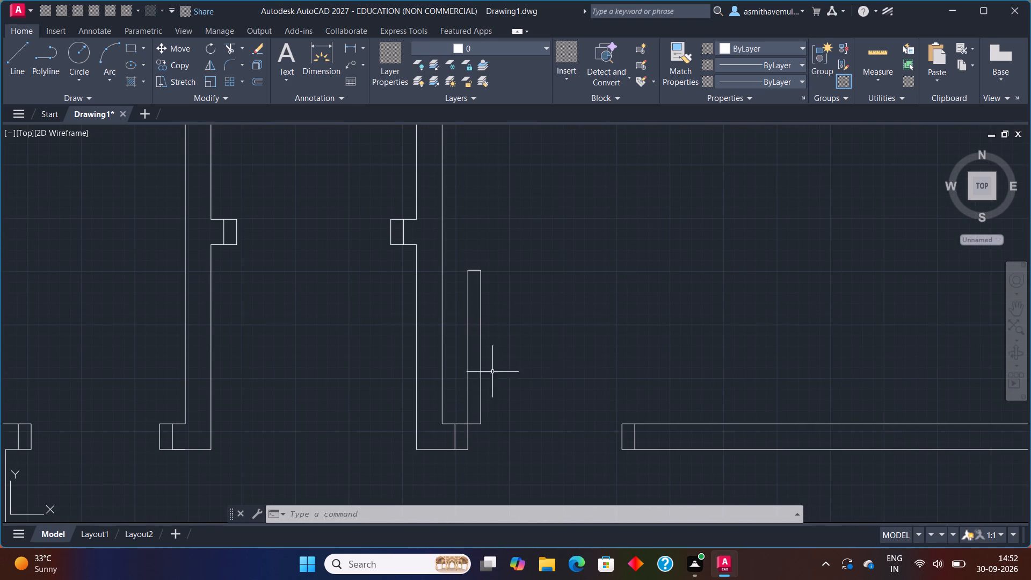
Draw the door-swing arc through the leaf's two top corners, ending at the upper corner of the opposite jamb.
type("AR")
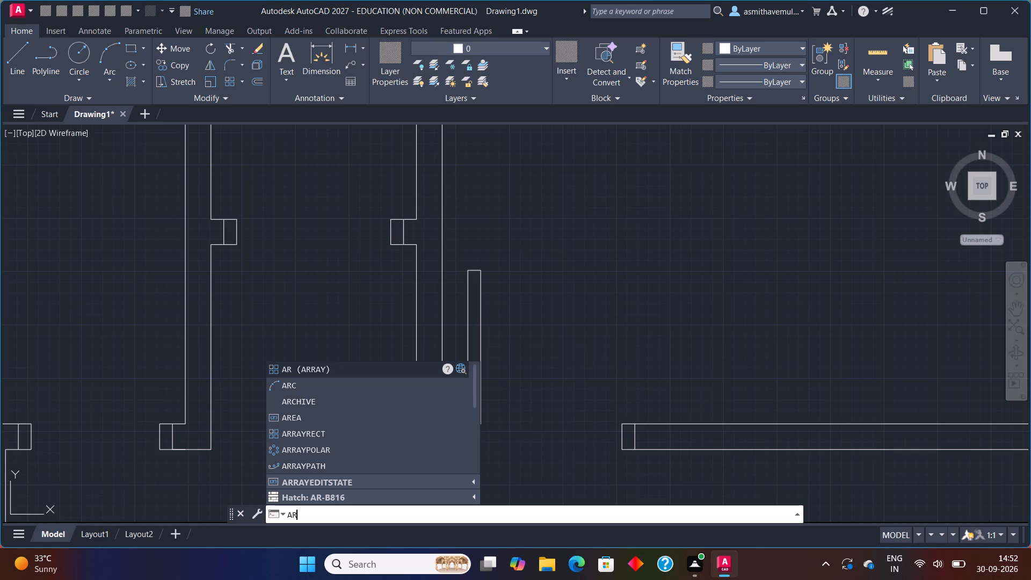
key("c")
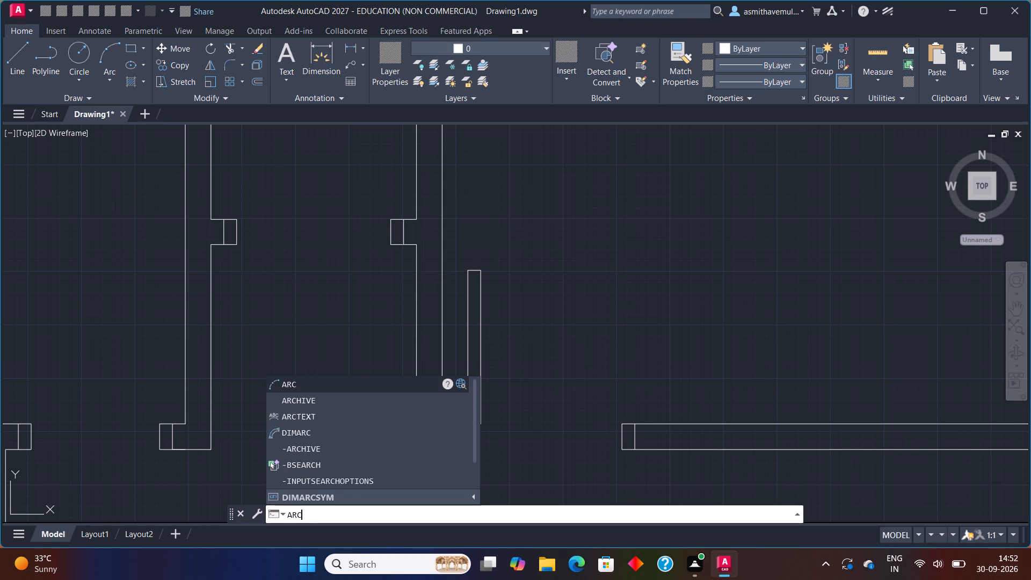
key("Return")
scroll(476, 253, "up", 1)
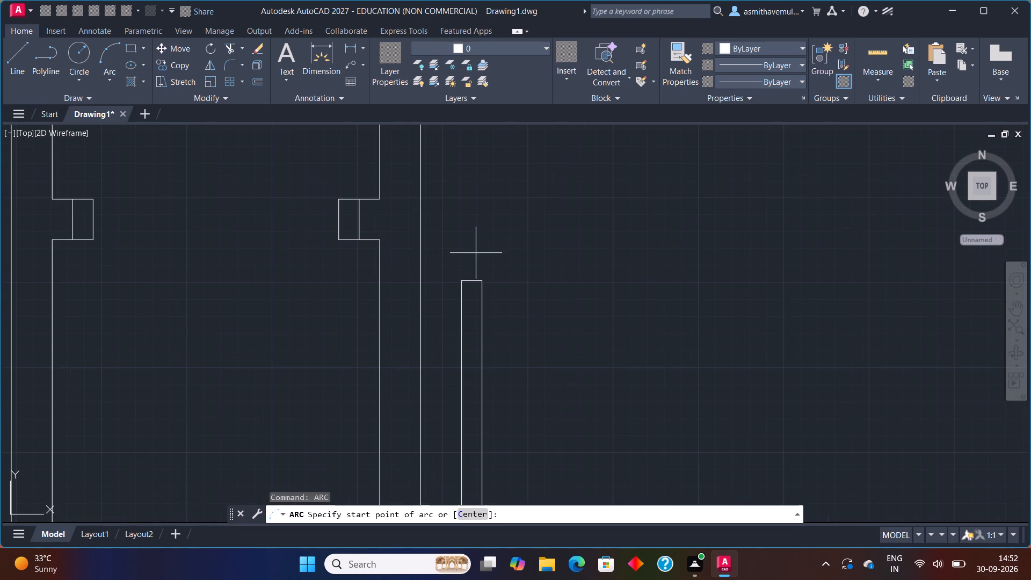
left_click(459, 279)
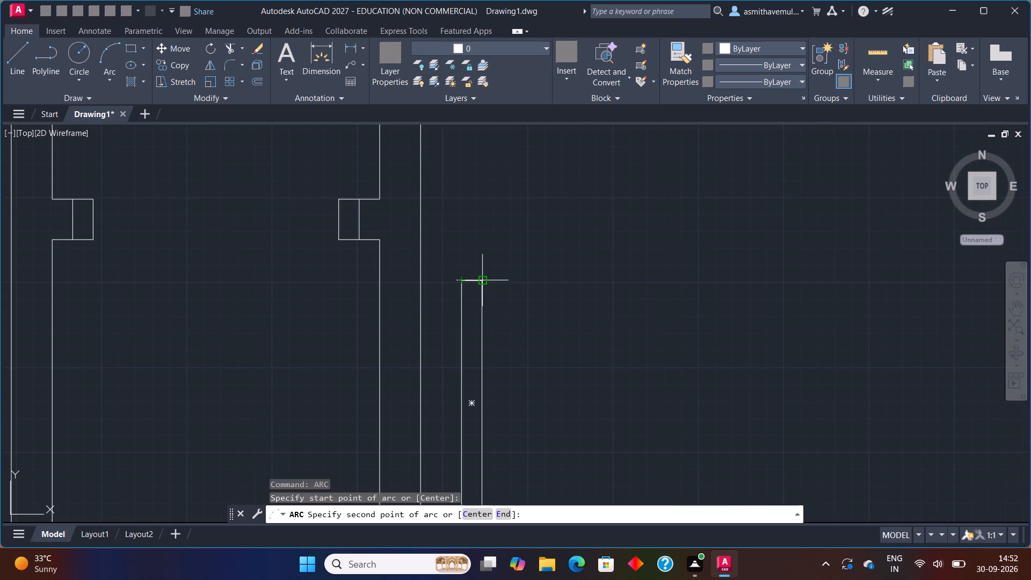
left_click(483, 282)
scroll(634, 374, "down", 3)
middle_click_drag(636, 376, 526, 283)
scroll(579, 352, "up", 3)
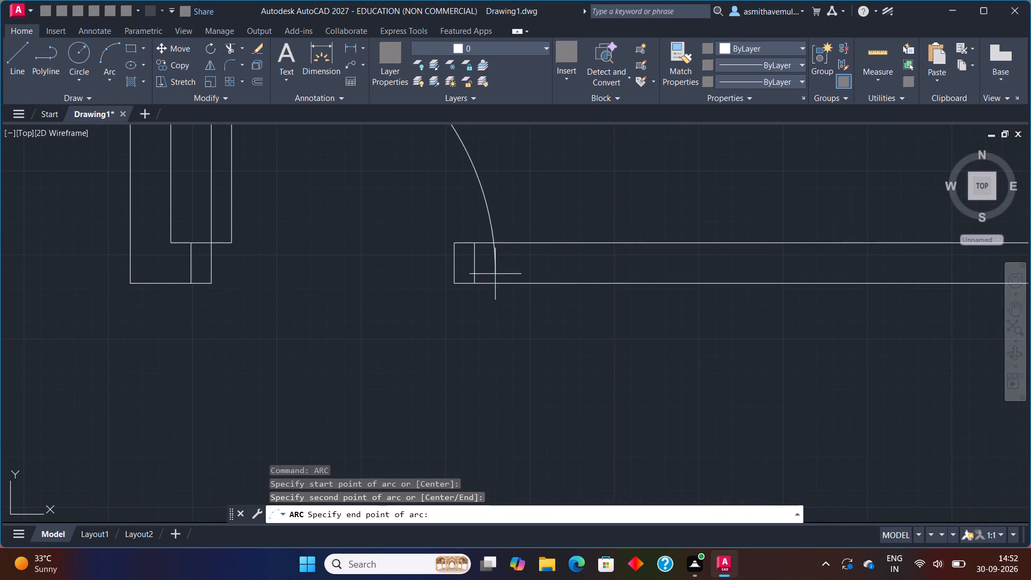
left_click(455, 240)
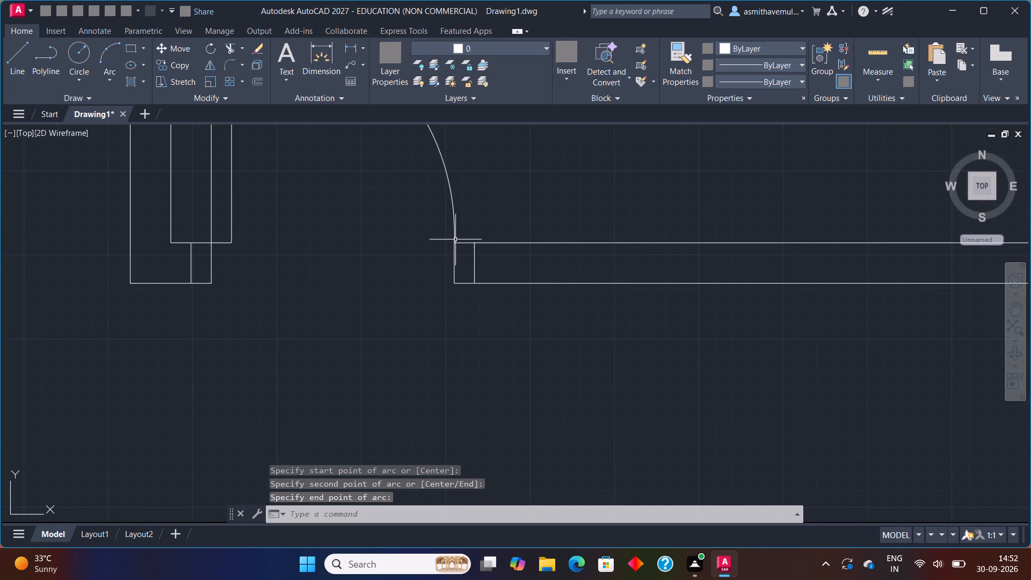
Draw a 3" by 3' door-leaf rectangle upward from the upper corner of the east jamb in the opening west of the passage.
scroll(422, 286, "down", 3)
middle_click_drag(417, 276, 517, 358)
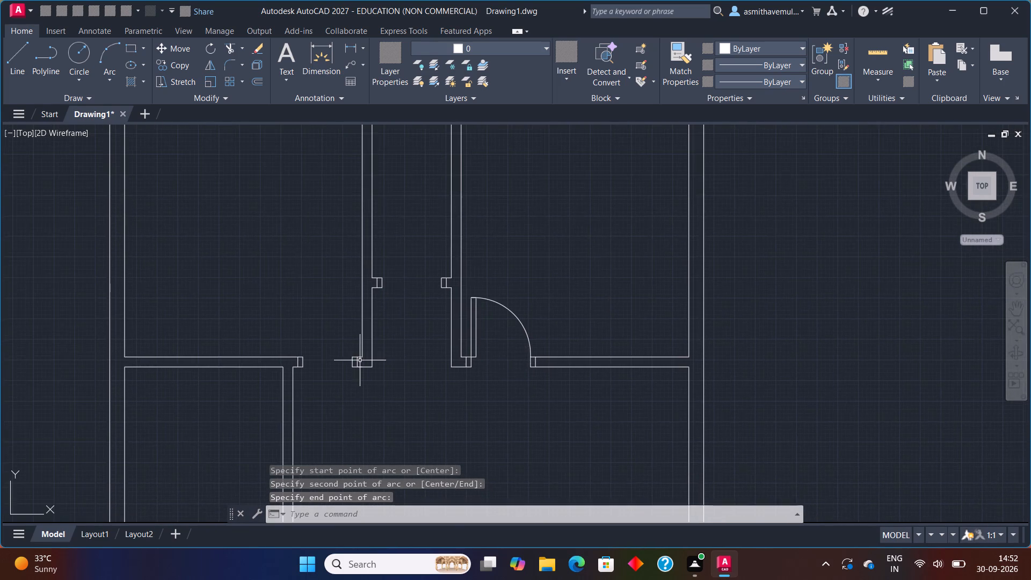
scroll(360, 359, "up", 2)
type("REC")
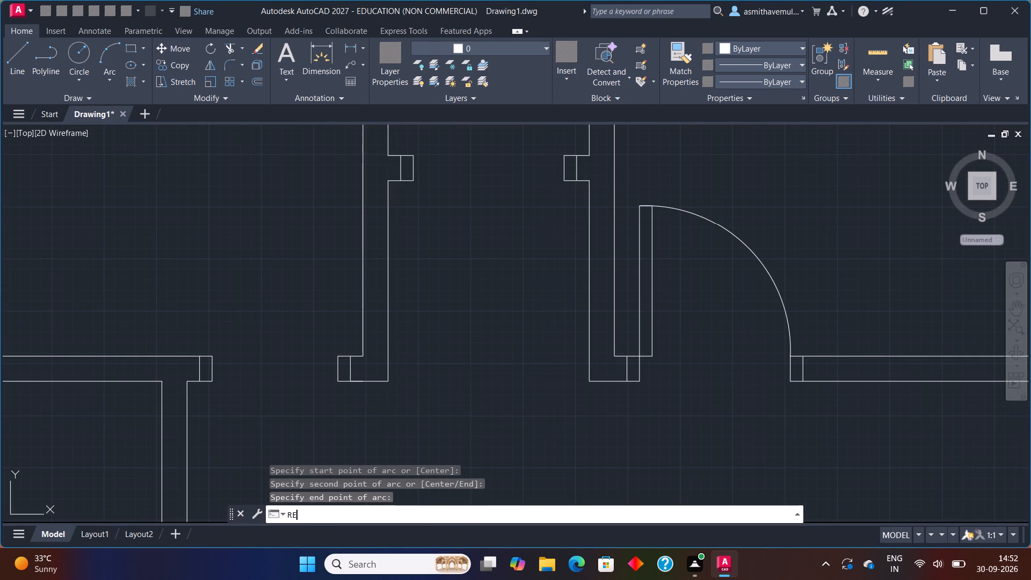
key("Return")
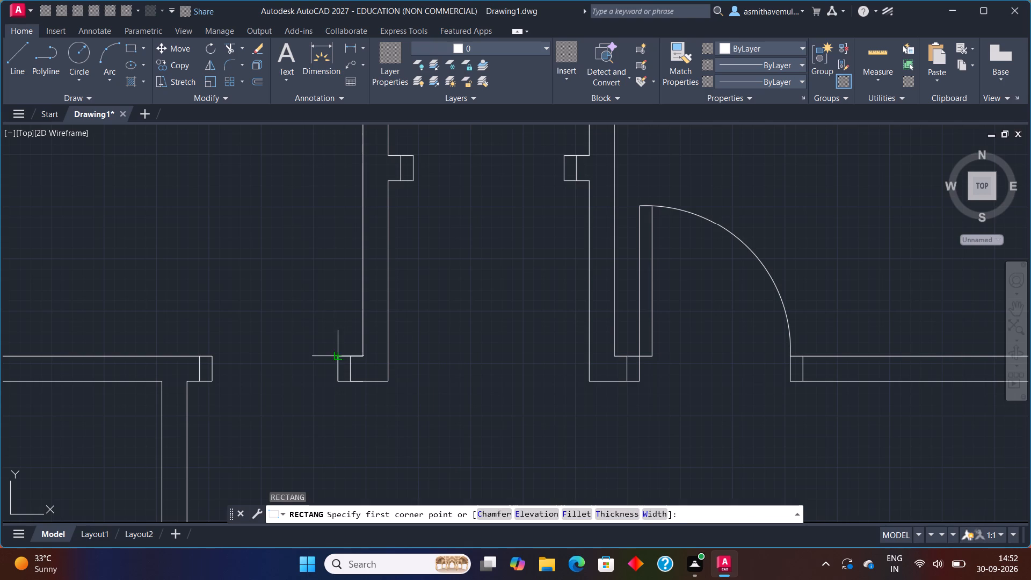
left_click(339, 353)
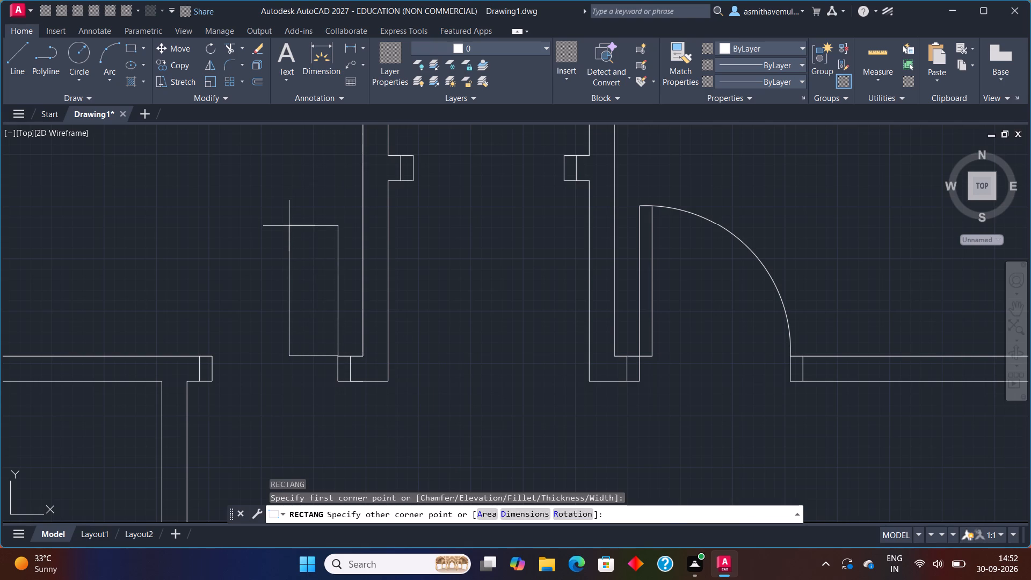
key("d")
key("Return")
key("3")
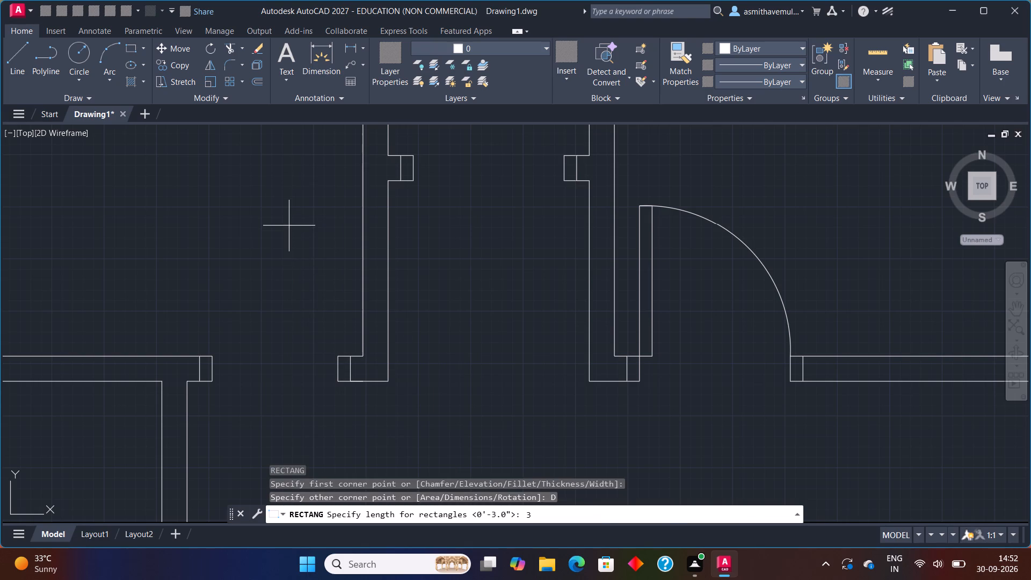
key("shift+quotedbl")
key("Return")
type("3'")
key("Return")
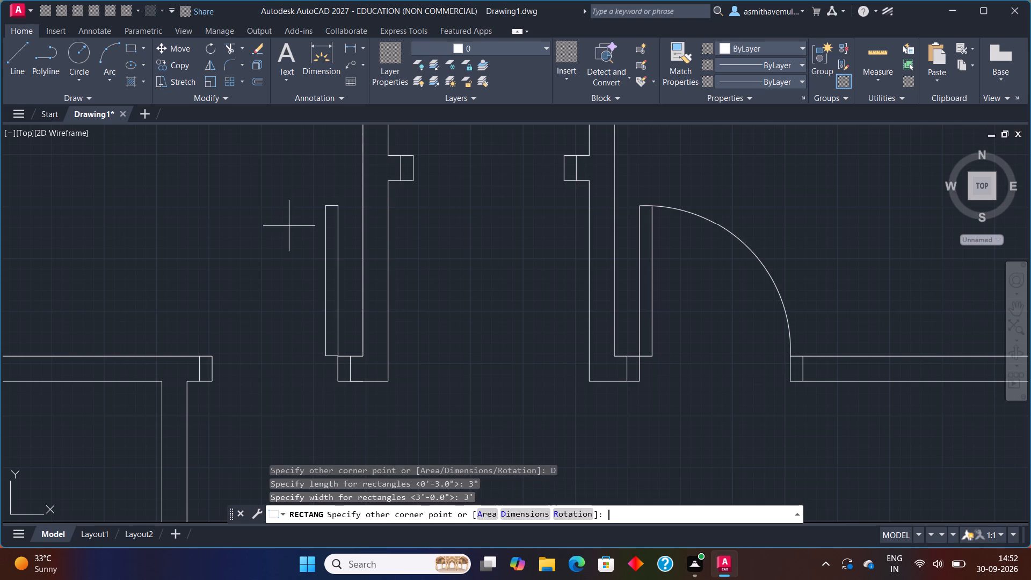
left_click(289, 226)
scroll(310, 248, "up", 1)
middle_click_drag(310, 248, 329, 260)
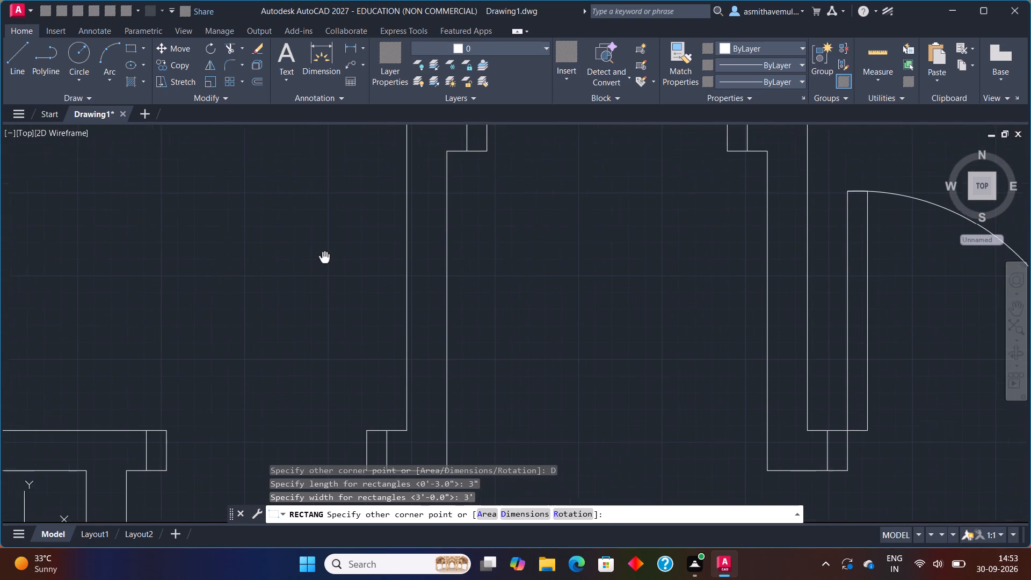
middle_click_drag(329, 260, 340, 267)
left_click(346, 271)
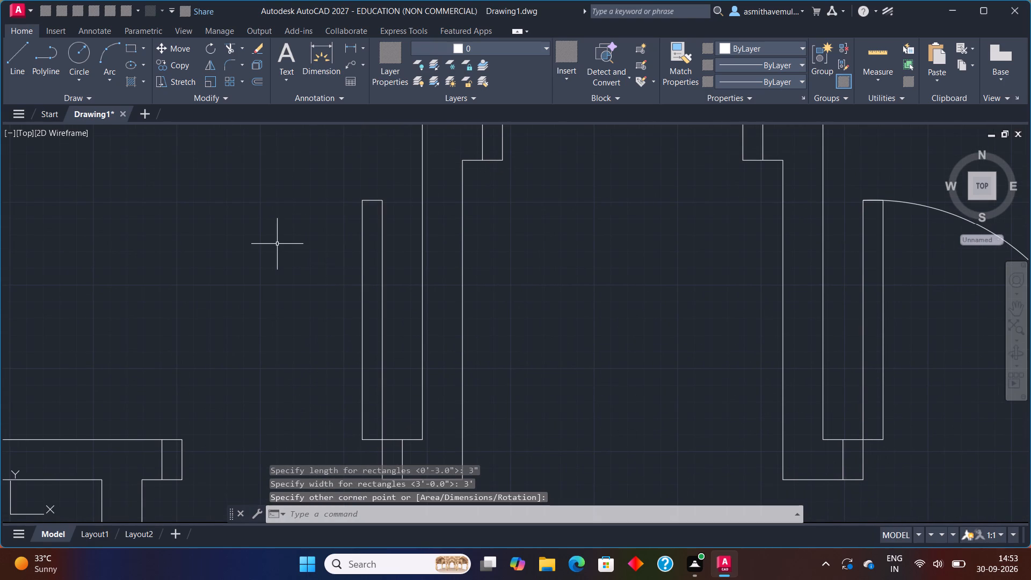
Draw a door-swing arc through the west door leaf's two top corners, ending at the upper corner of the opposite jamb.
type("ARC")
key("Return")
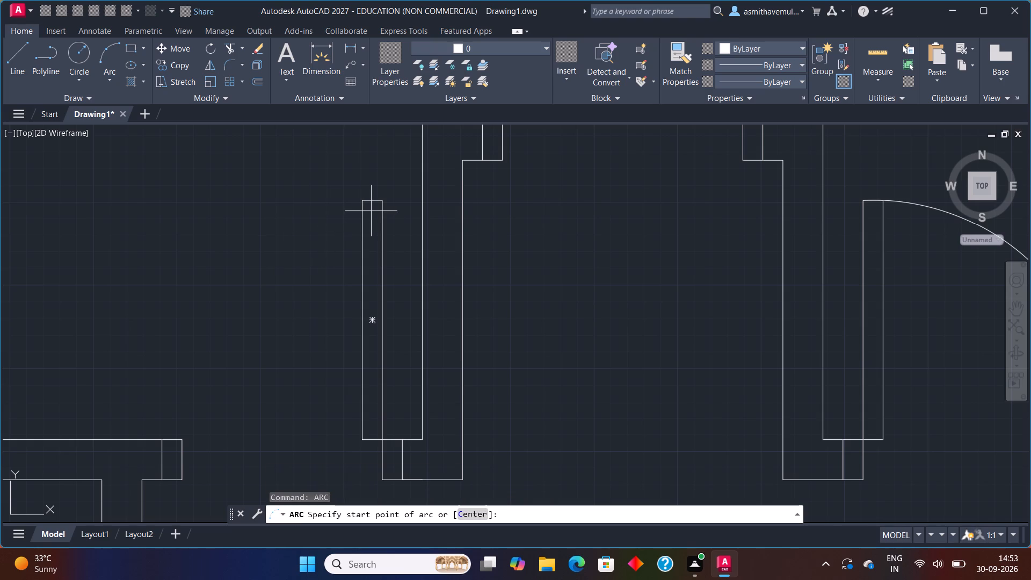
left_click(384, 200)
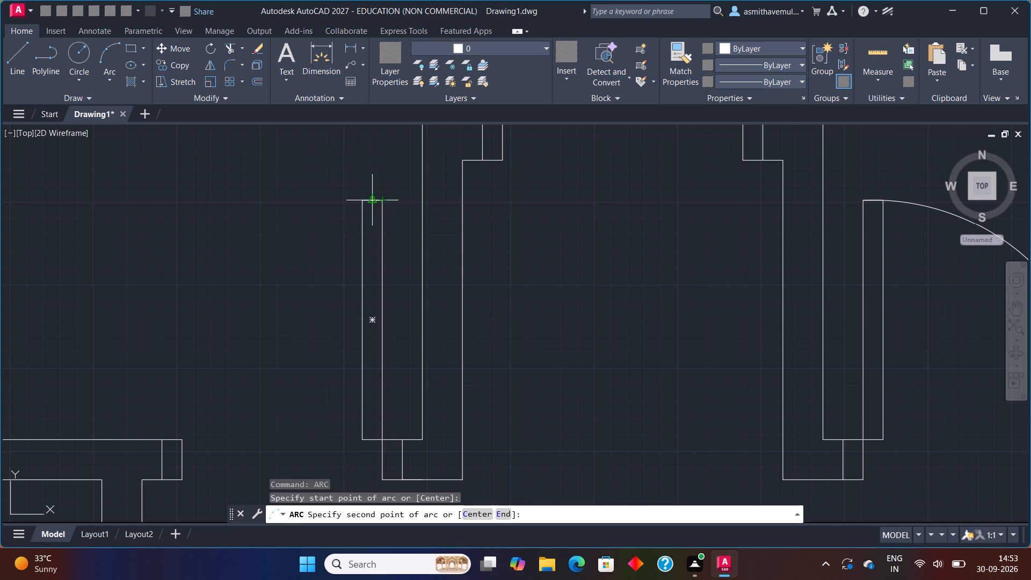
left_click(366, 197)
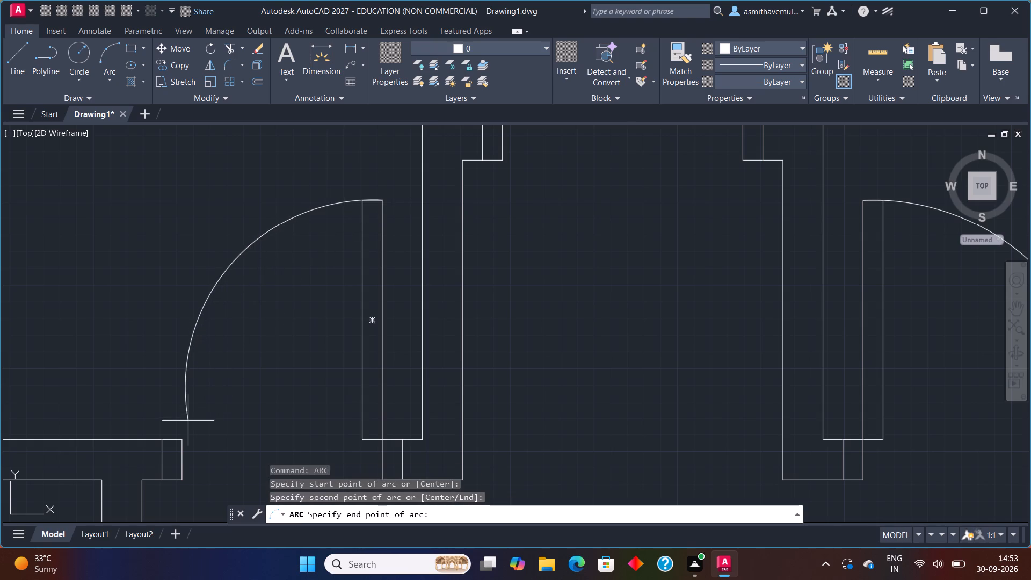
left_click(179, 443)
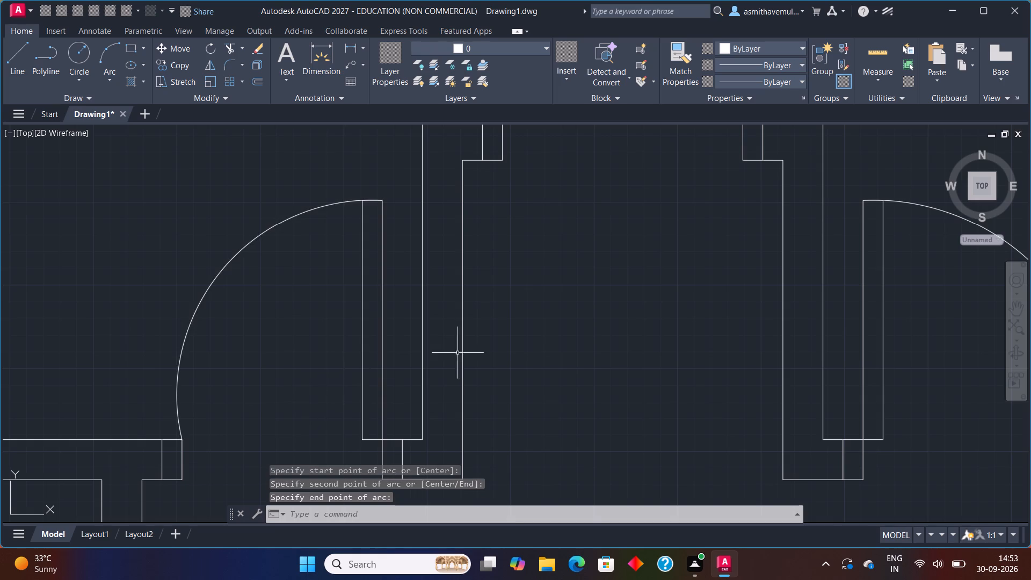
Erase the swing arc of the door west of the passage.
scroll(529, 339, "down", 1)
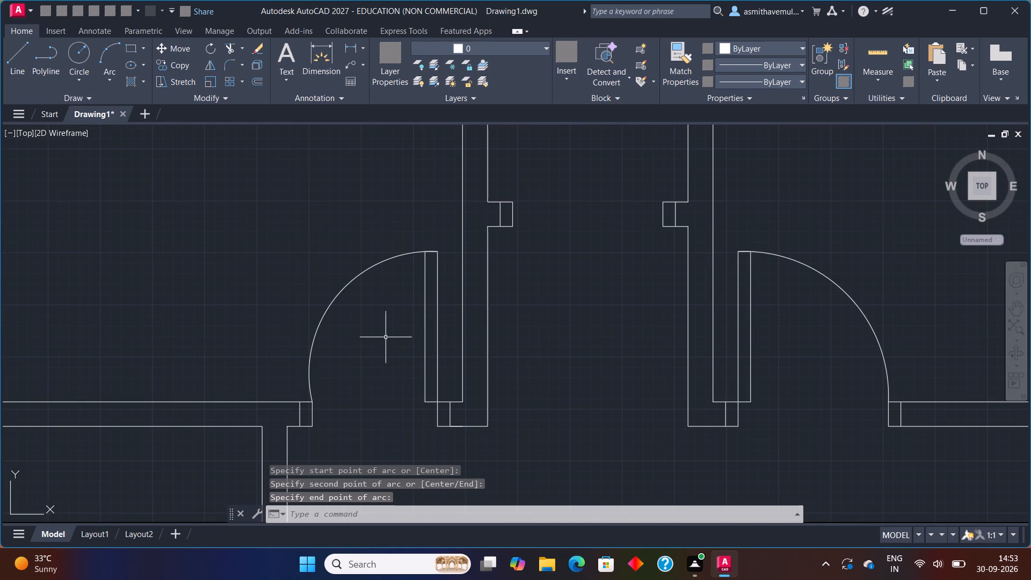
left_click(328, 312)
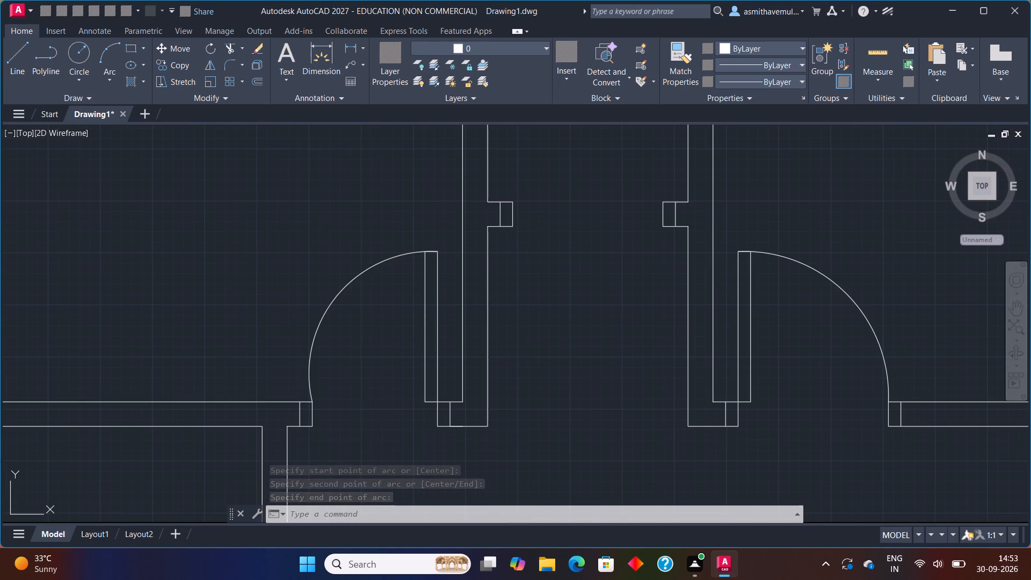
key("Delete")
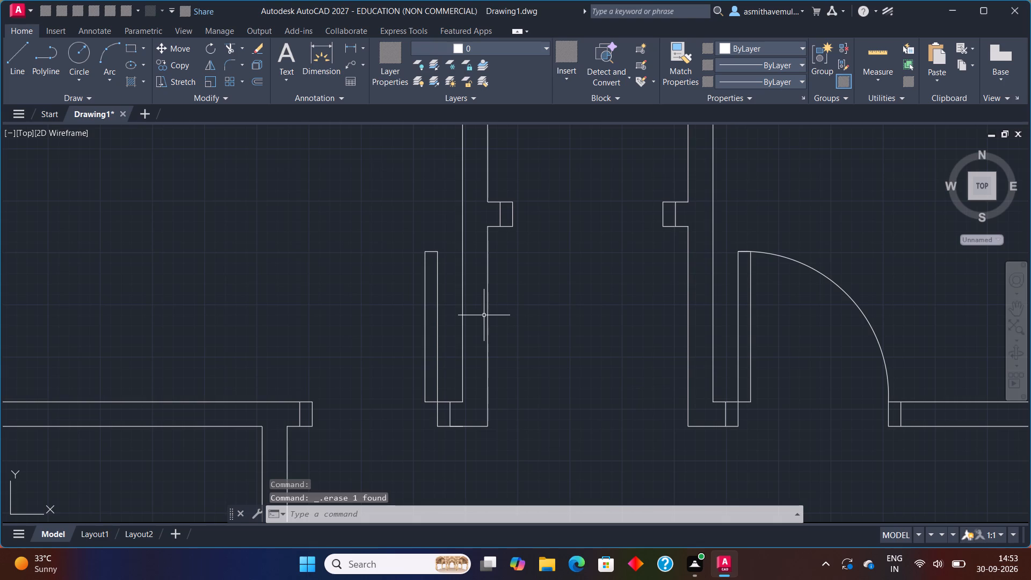
Redraw the west door's swing arc from the leaf's top east corner through its top west corner to the opposite jamb's upper corner.
middle_click_drag(483, 316, 535, 335)
type("ARC")
key("Return")
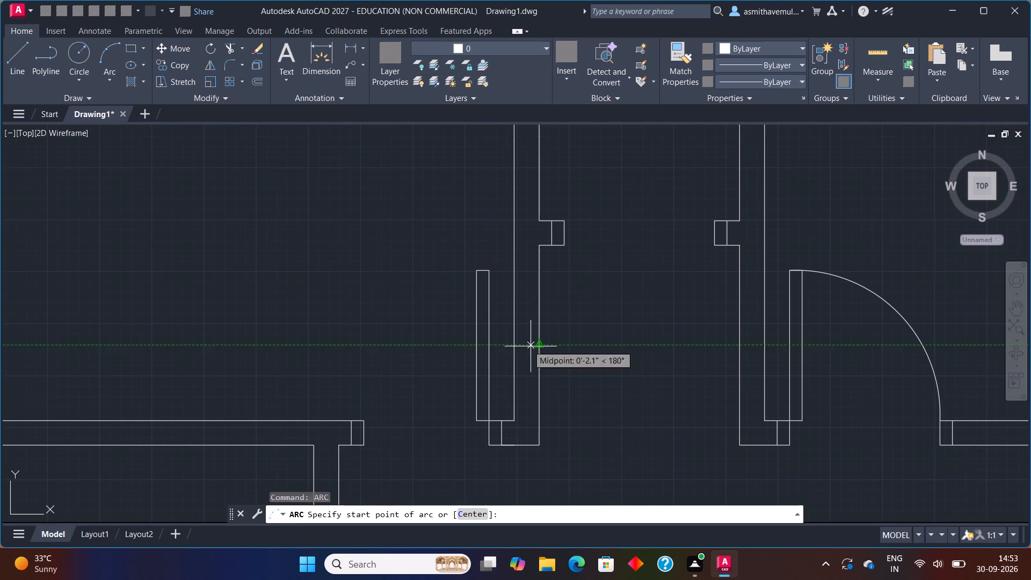
scroll(467, 287, "up", 2)
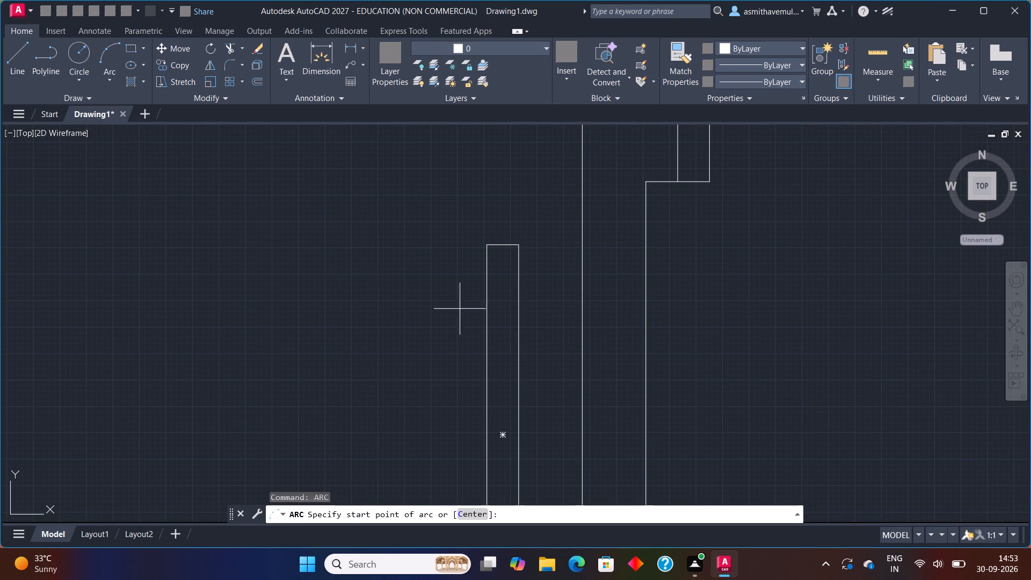
scroll(513, 247, "up", 4)
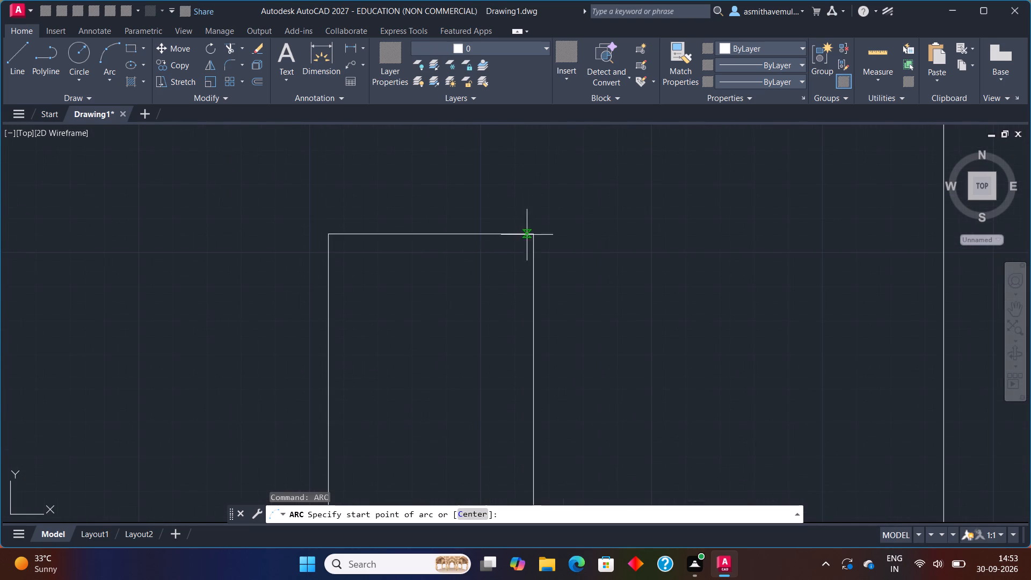
left_click(533, 234)
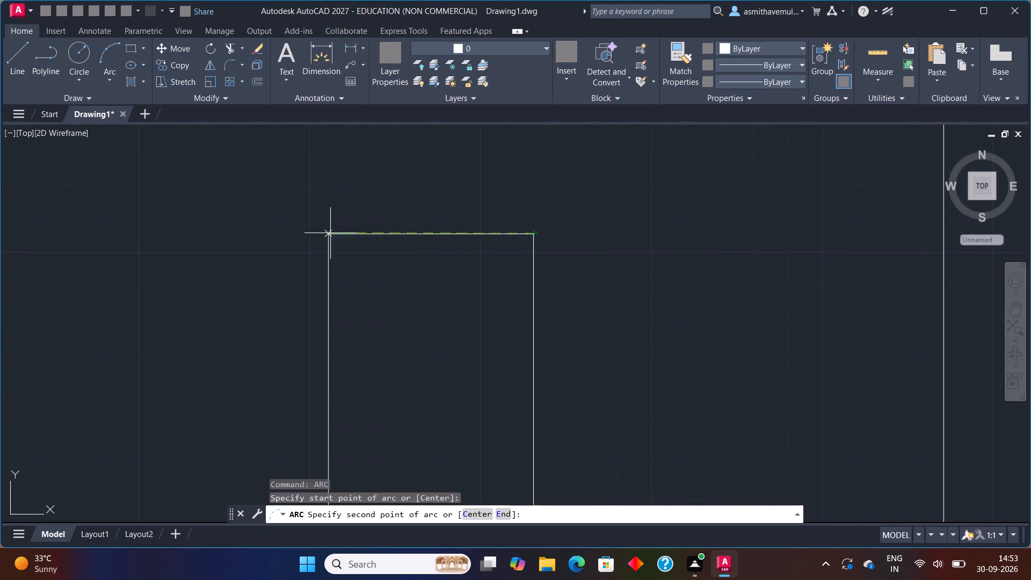
left_click(328, 234)
scroll(253, 295, "down", 3)
middle_click_drag(245, 334, 249, 330)
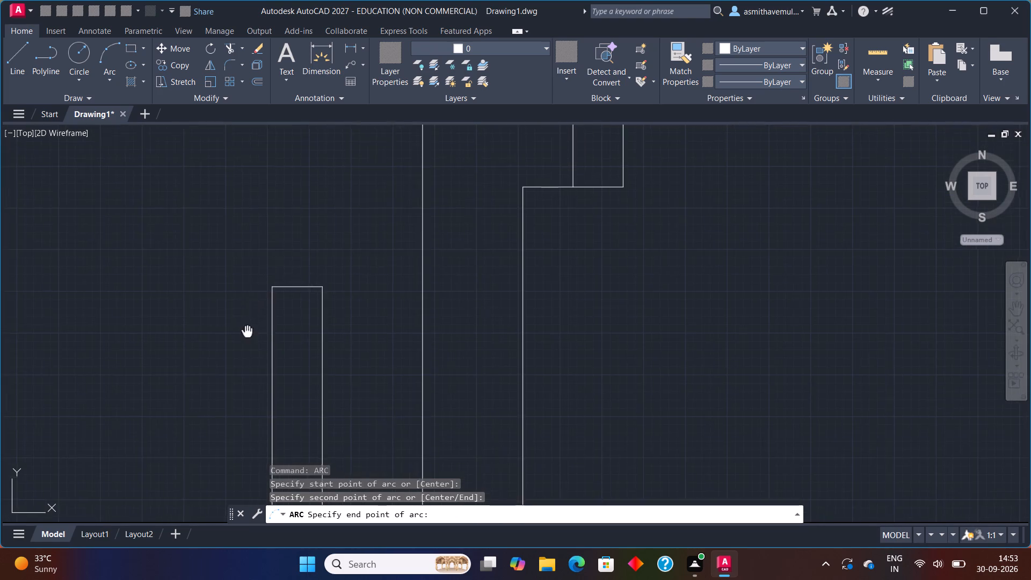
middle_click_drag(249, 330, 598, 166)
scroll(506, 272, "down", 4)
scroll(461, 339, "up", 2)
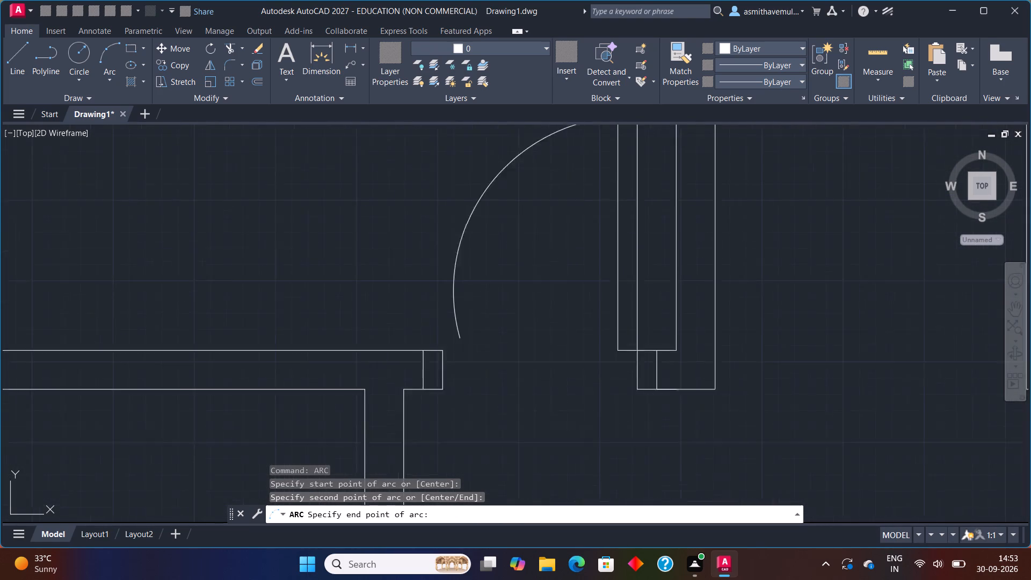
scroll(460, 339, "up", 1)
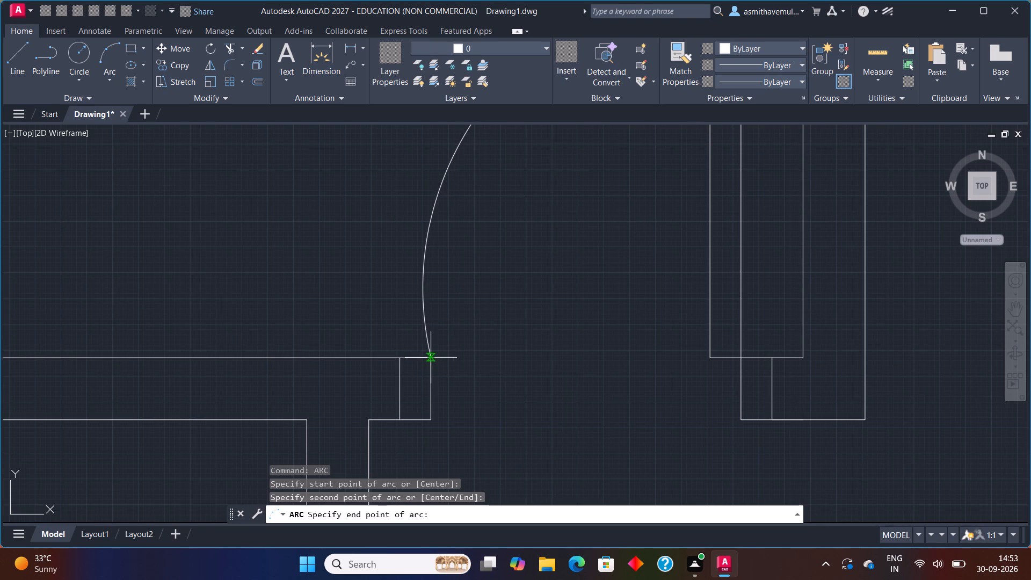
scroll(428, 359, "up", 2)
left_click(427, 361)
Draw a 3" by 3' door-leaf rectangle upward from the upper corner of the east jamb in the central passage opening.
scroll(630, 327, "down", 1)
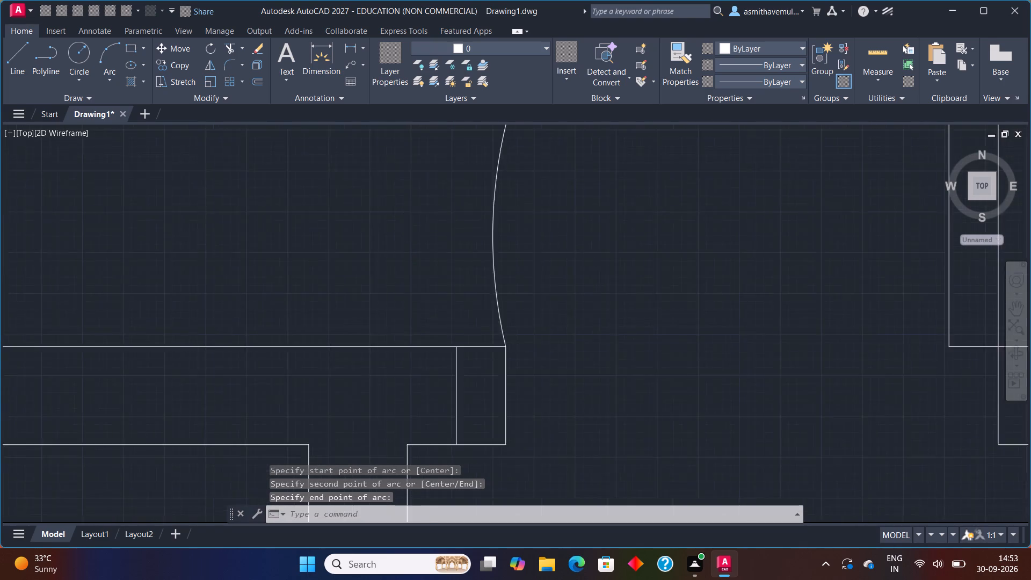
scroll(630, 327, "down", 4)
middle_click_drag(845, 265, 706, 305)
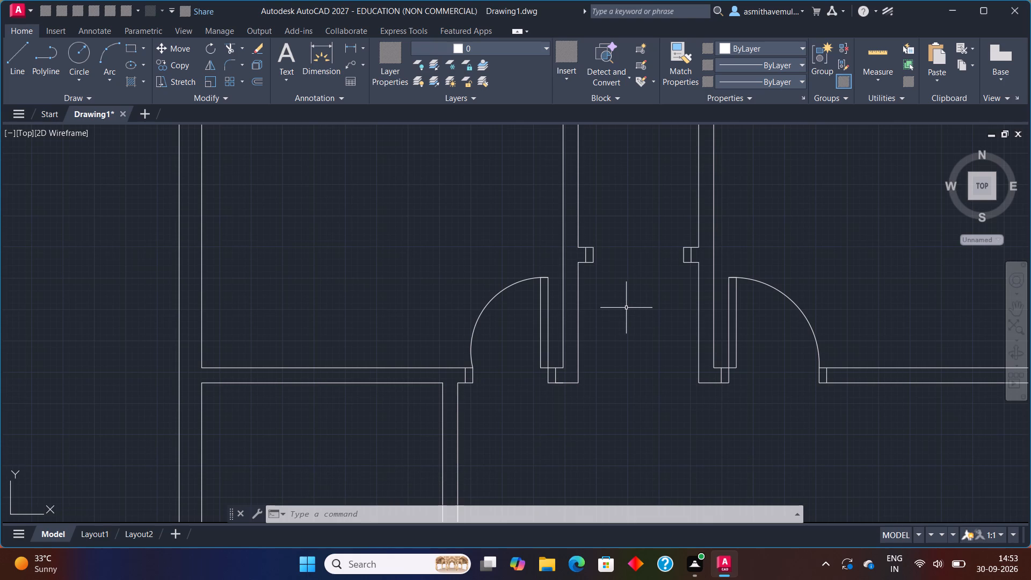
type("REC")
key("Return")
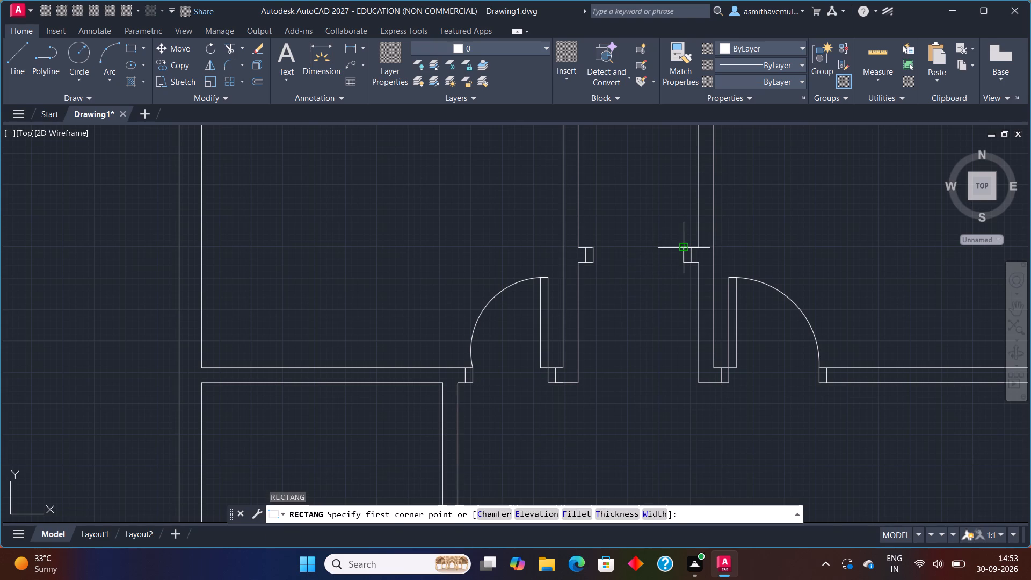
middle_click_drag(681, 247, 654, 360)
scroll(654, 361, "up", 1)
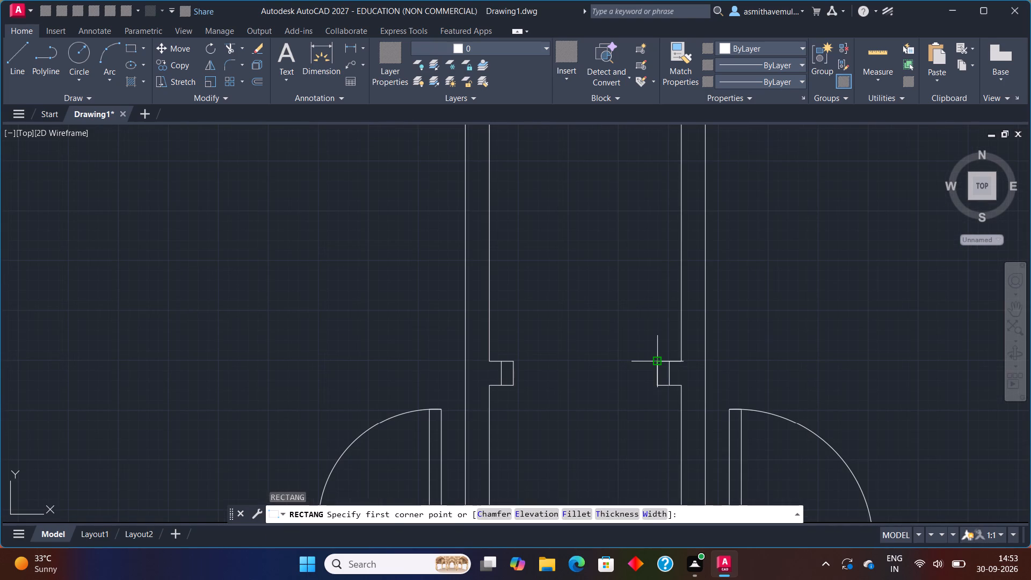
left_click(654, 361)
key("d")
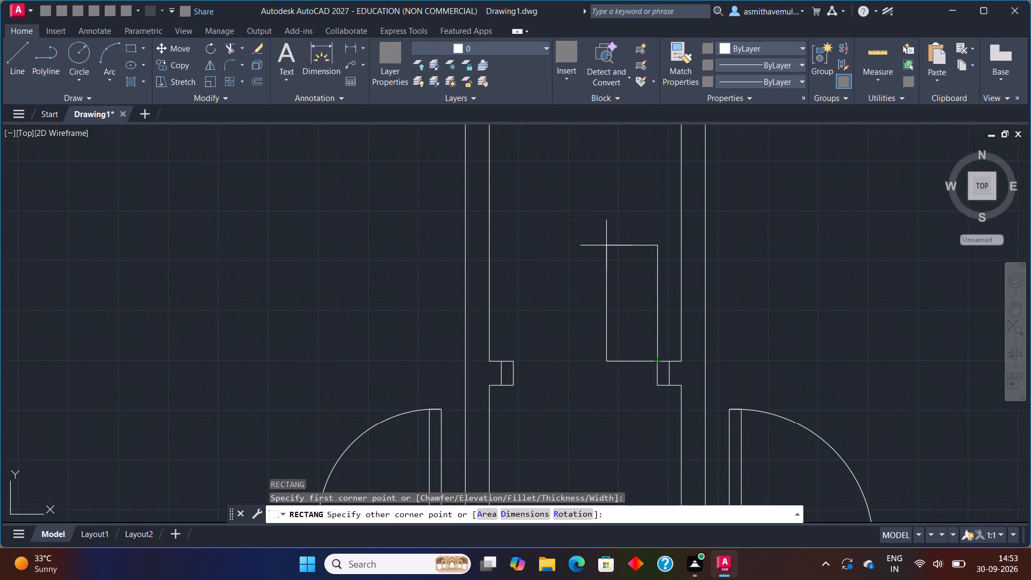
key("Return")
key("3")
key("shift+quotedbl")
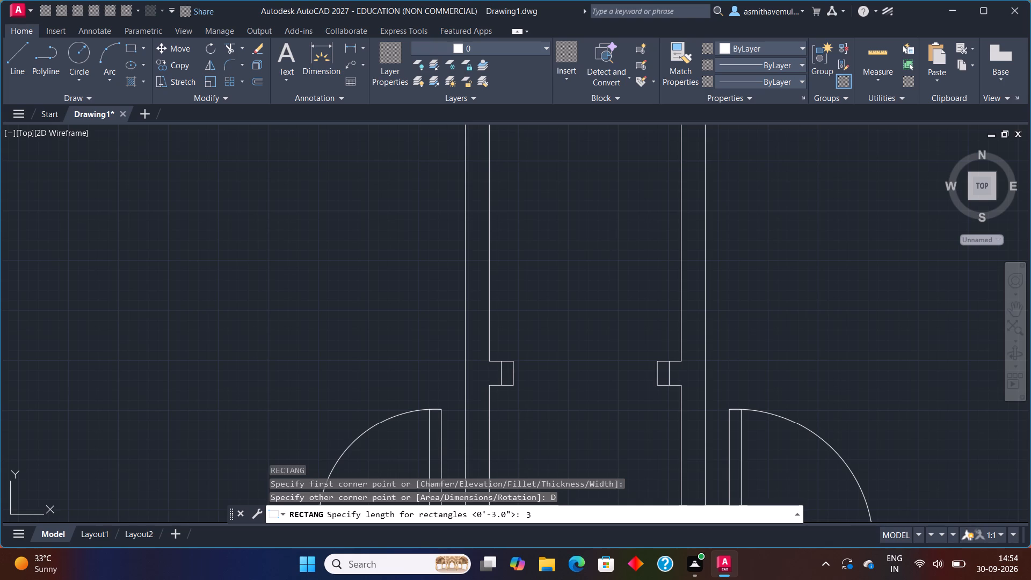
key("Return")
type("3'")
key("Return")
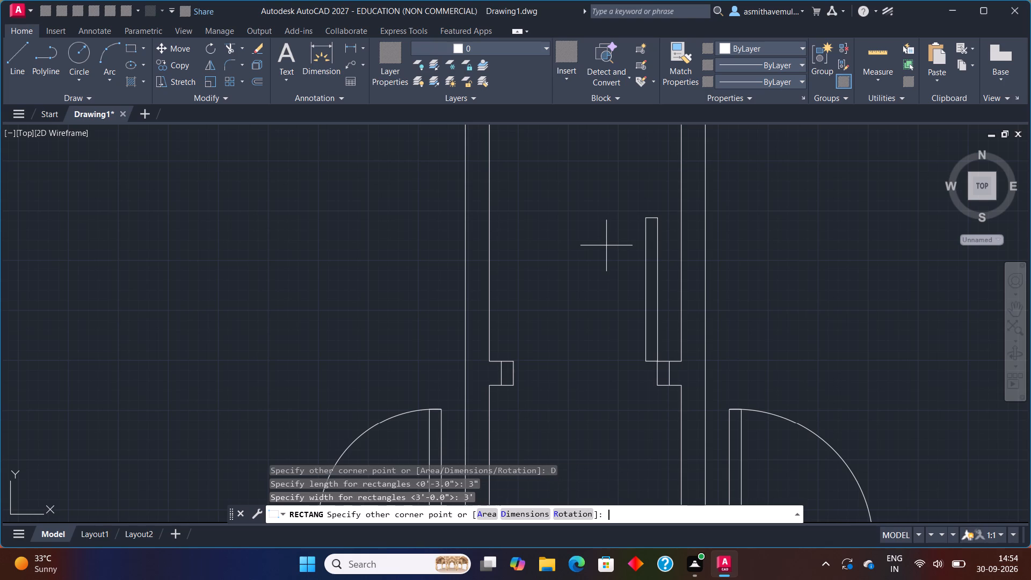
left_click(606, 247)
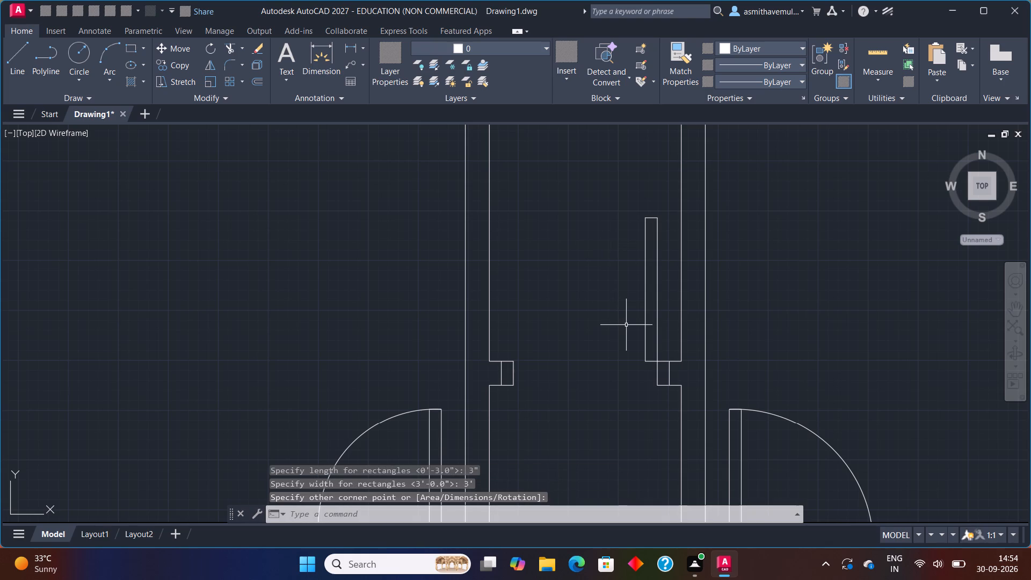
Draw the passage door's swing arc through the leaf's two top corners, ending at the upper corner of the west jamb.
type("ARC")
key("Return")
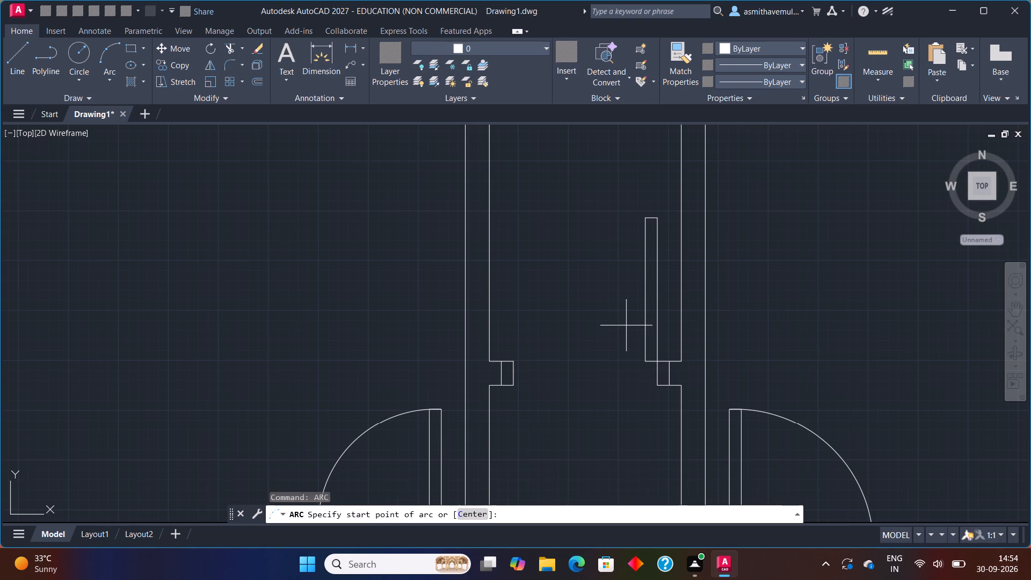
scroll(660, 232, "up", 2)
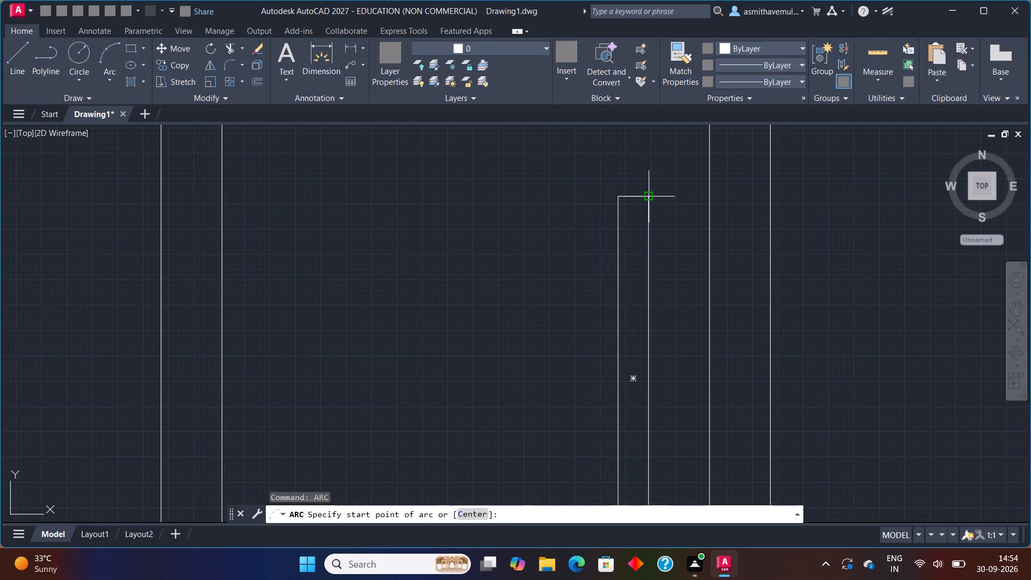
left_click(652, 194)
left_click(618, 193)
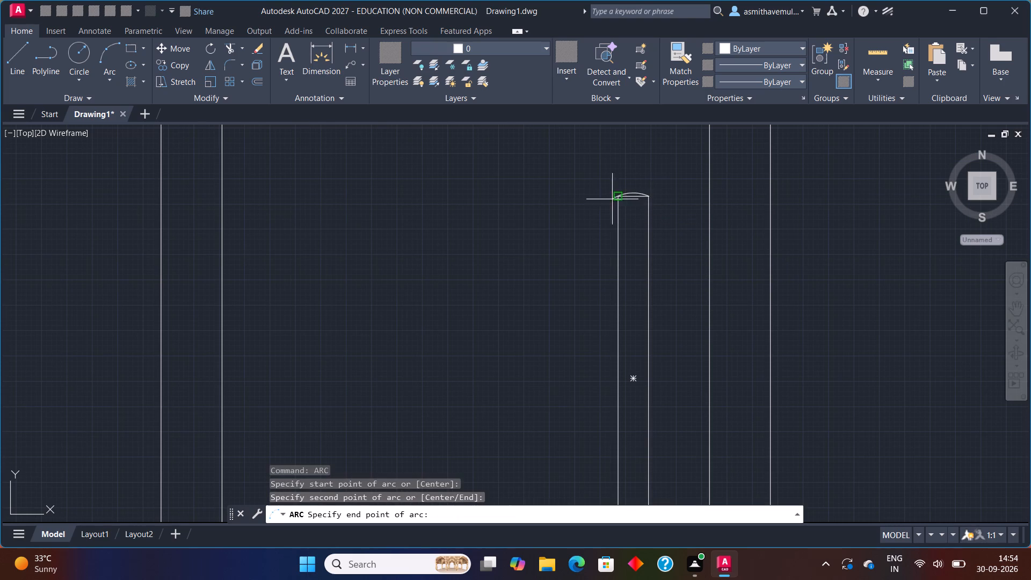
scroll(598, 218, "down", 4)
middle_click_drag(587, 270, 614, 246)
scroll(573, 260, "up", 2)
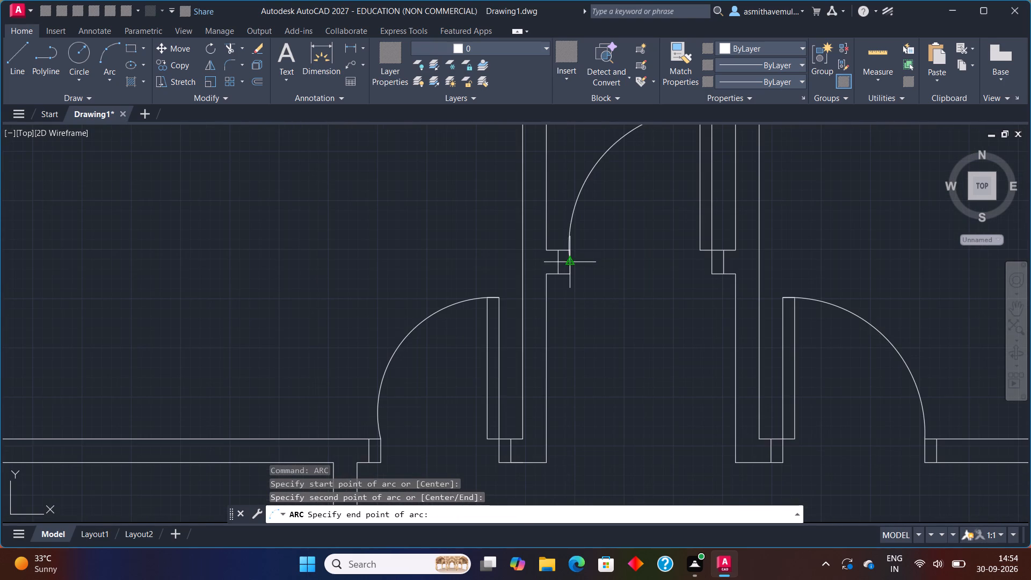
left_click(573, 253)
scroll(641, 260, "down", 1)
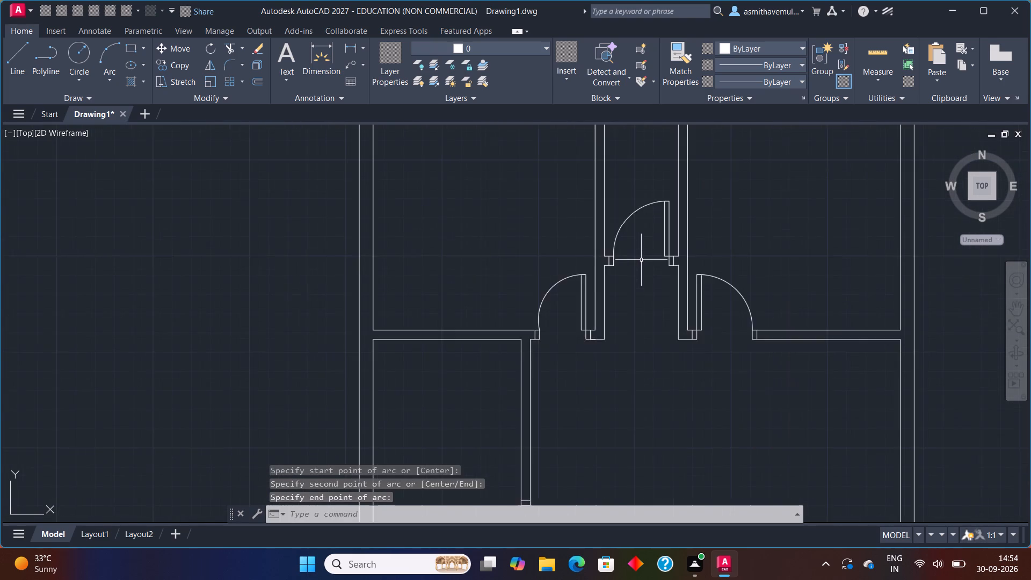
Draw a 3" by 3' door-leaf rectangle upward from the upper corner of the west jamb in the wide opening of the lower partition.
scroll(641, 260, "down", 4)
middle_click_drag(662, 339, 624, 296)
scroll(662, 338, "up", 1)
scroll(629, 308, "up", 2)
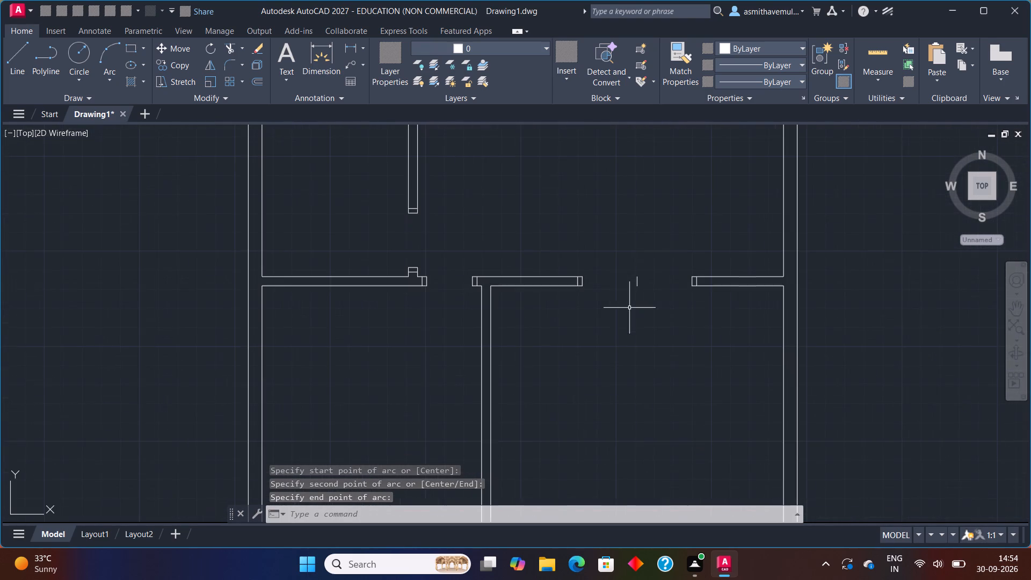
middle_click_drag(647, 260, 607, 293)
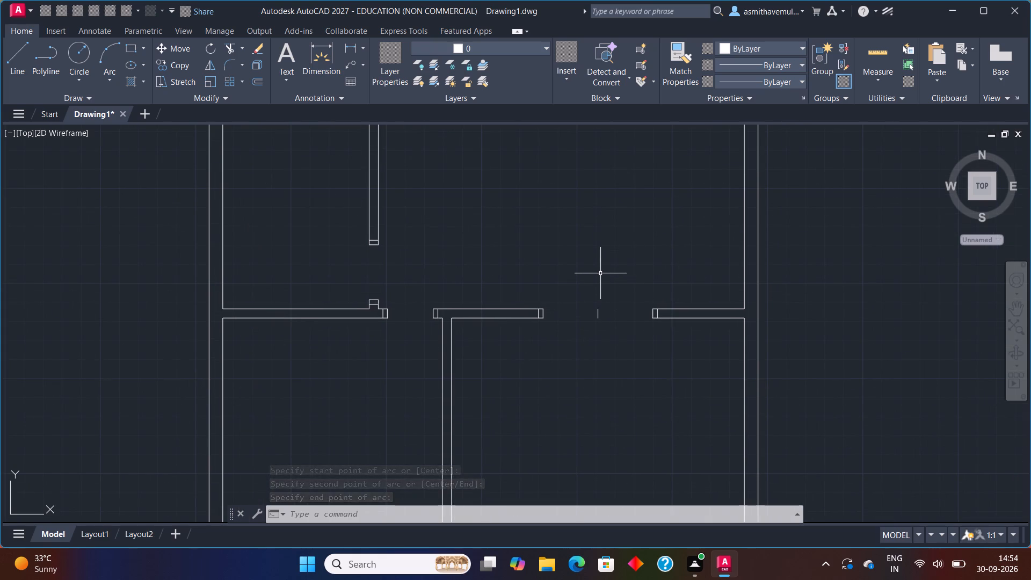
type("REC")
key("Return")
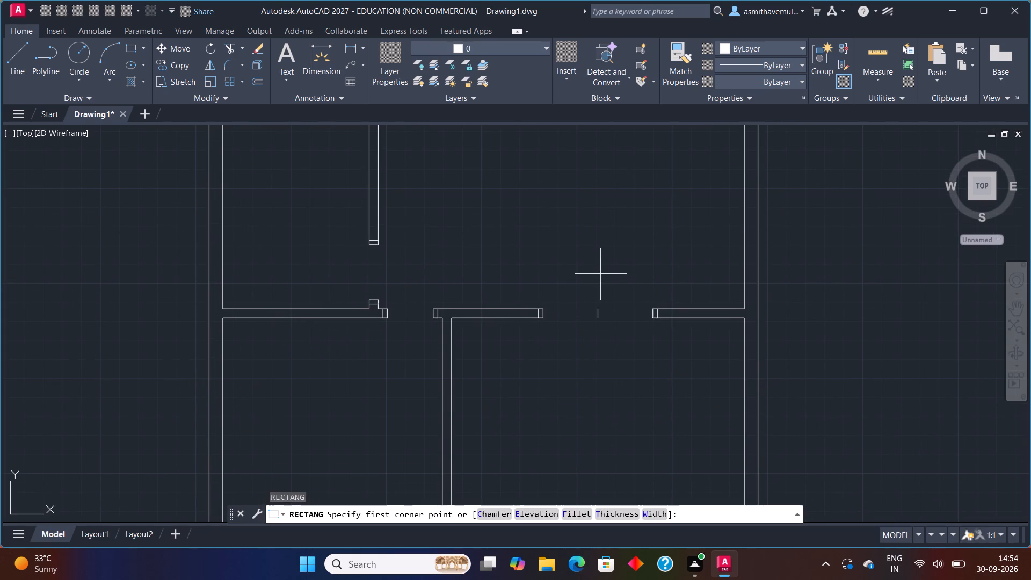
scroll(548, 301, "up", 2)
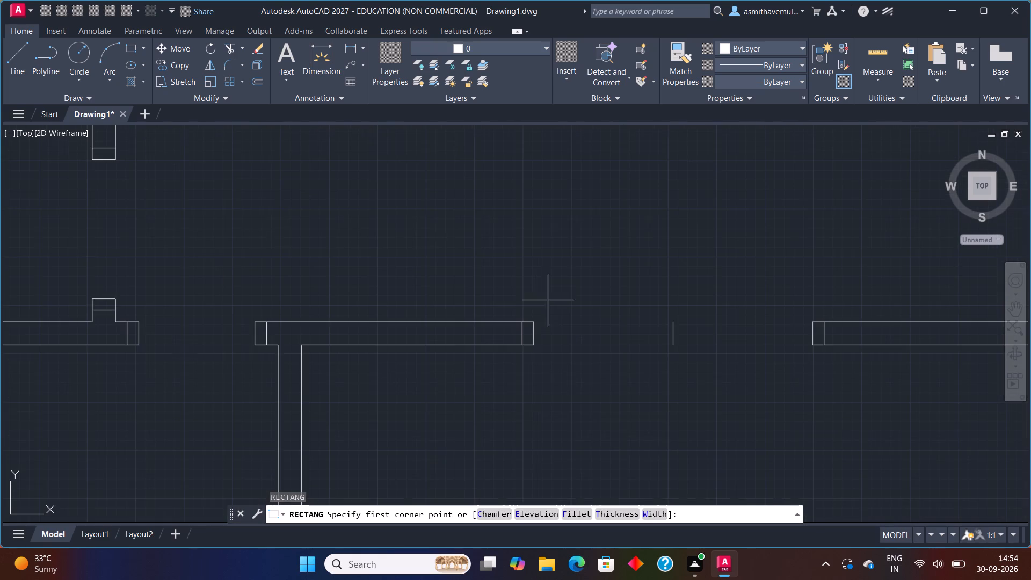
left_click(535, 321)
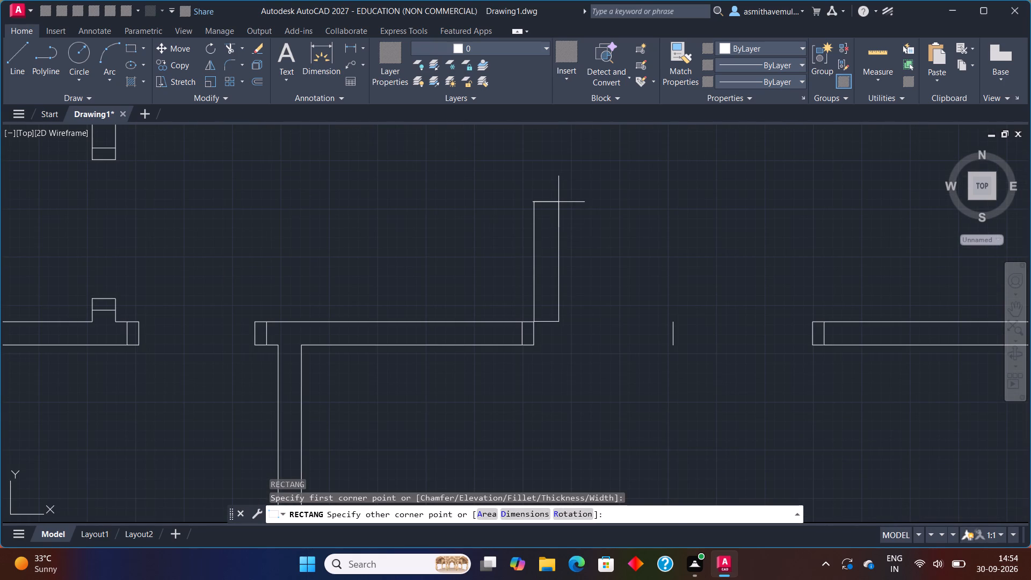
key("d")
key("Return")
key("3")
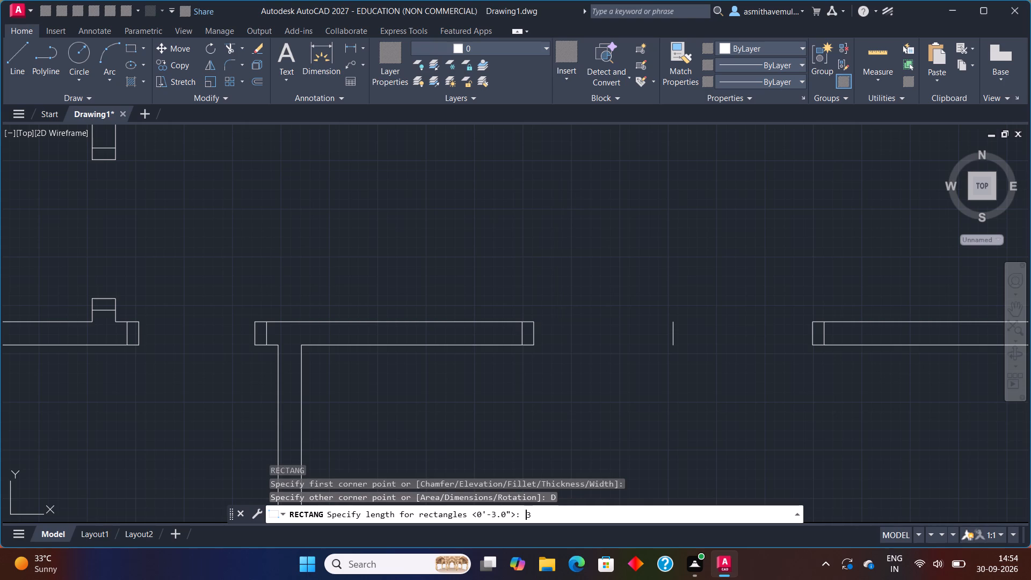
key("shift+quotedbl")
key("Return")
type("3'")
key("Return")
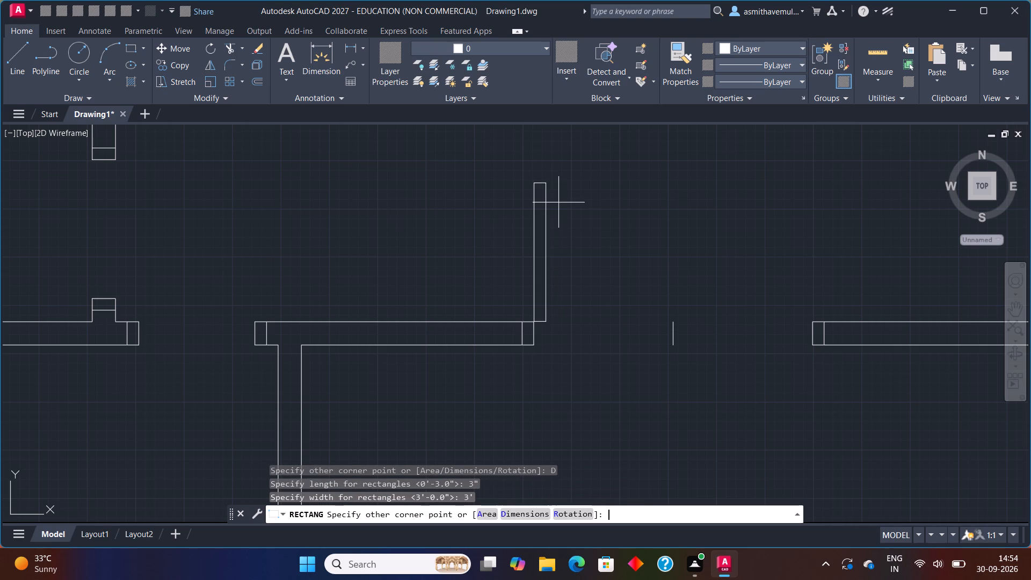
scroll(551, 279, "up", 3)
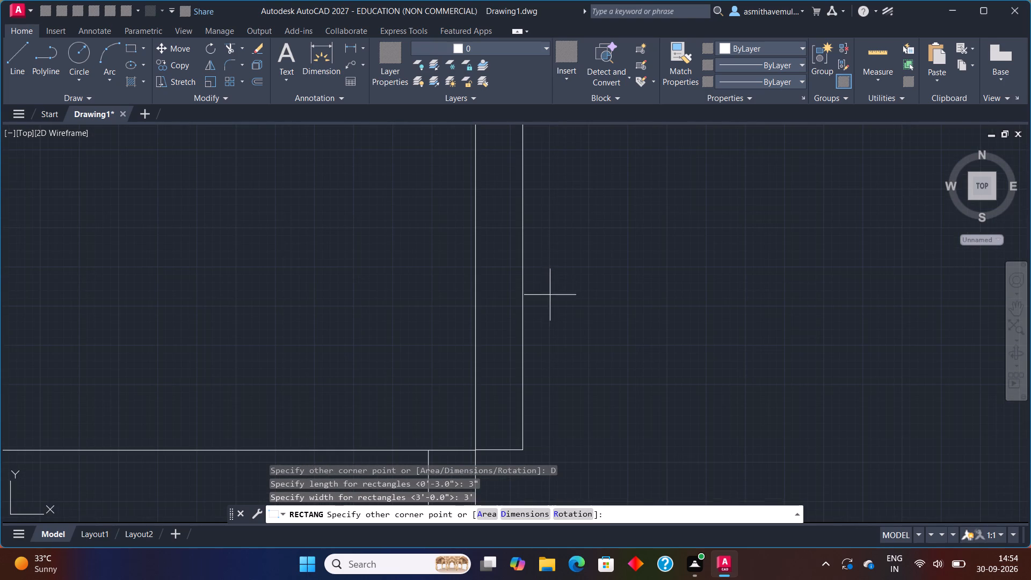
left_click(498, 377)
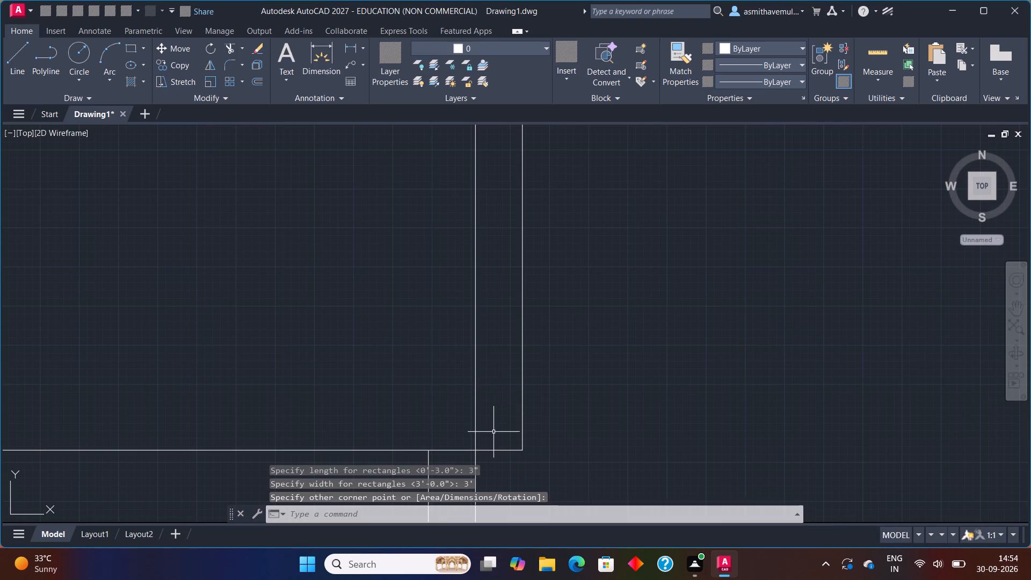
Draw the leaf's swing arc through its top west and top east corners, ending at the upper end of the opening's short centre line.
scroll(491, 436, "up", 2)
middle_click_drag(484, 444, 528, 318)
scroll(512, 354, "up", 1)
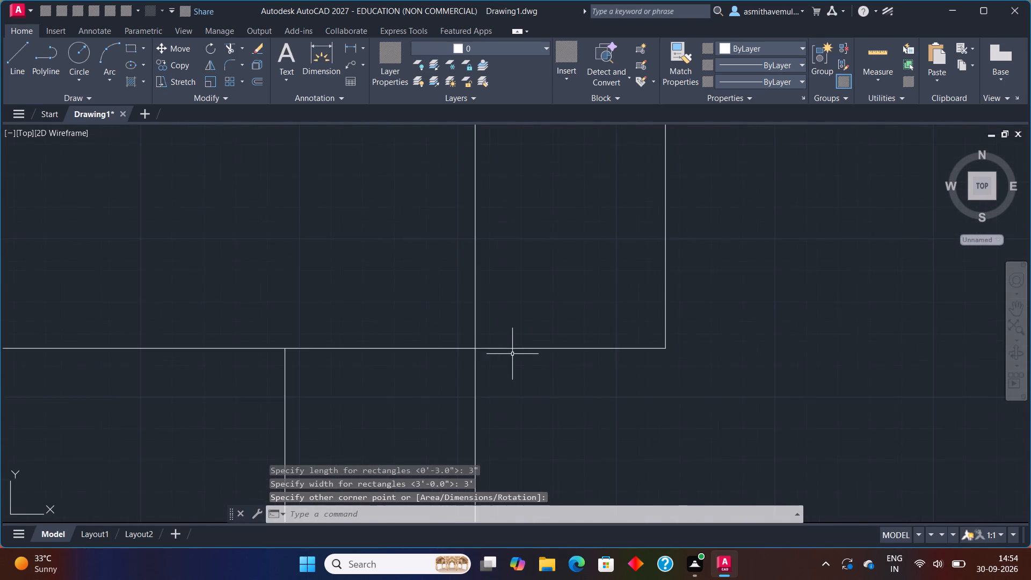
scroll(489, 354, "up", 4)
scroll(478, 348, "down", 5)
scroll(556, 297, "down", 2)
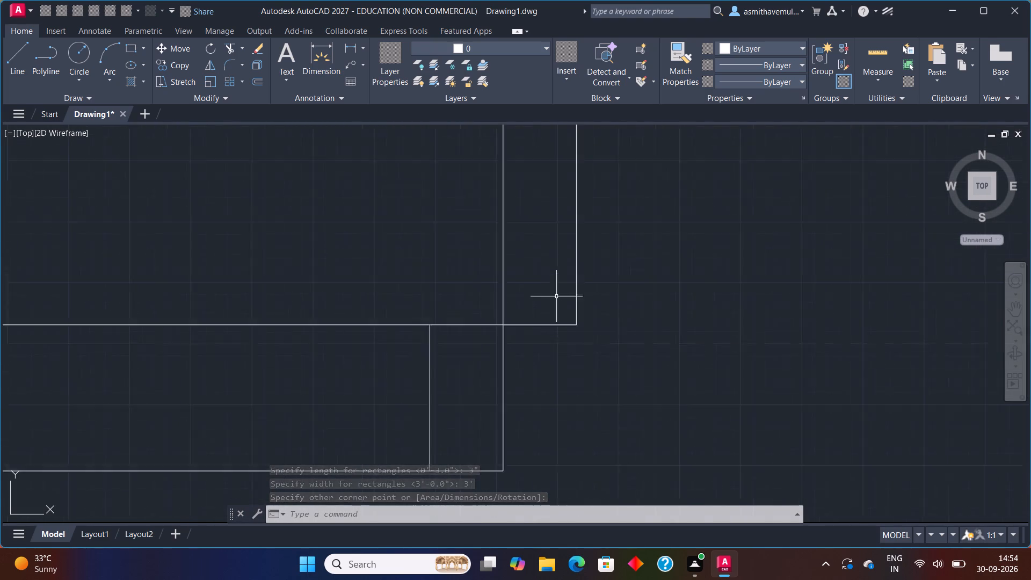
scroll(556, 297, "down", 2)
middle_click_drag(560, 287, 496, 387)
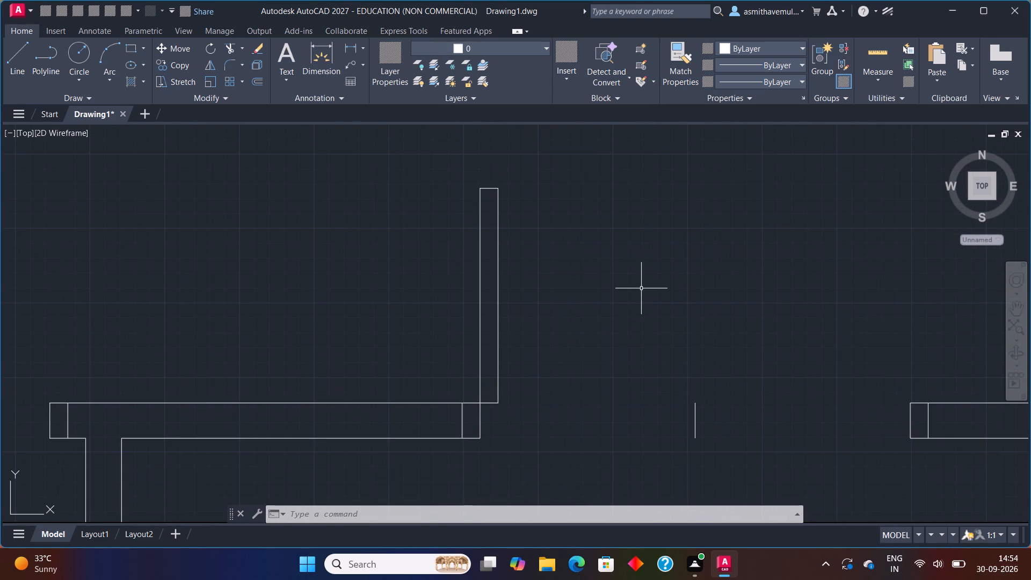
type("ARC")
key("Return")
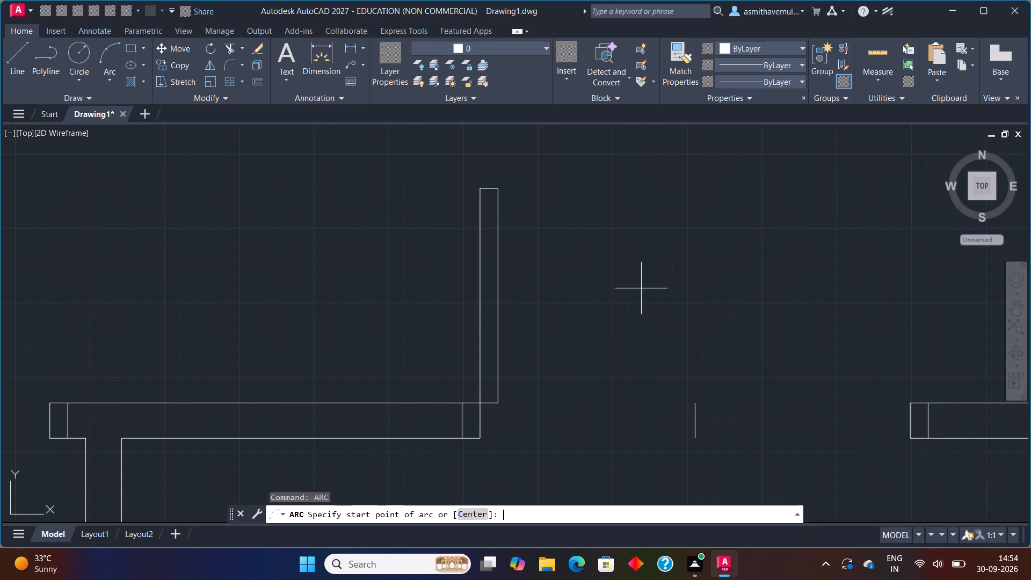
scroll(500, 222, "up", 1)
middle_click_drag(498, 214, 486, 262)
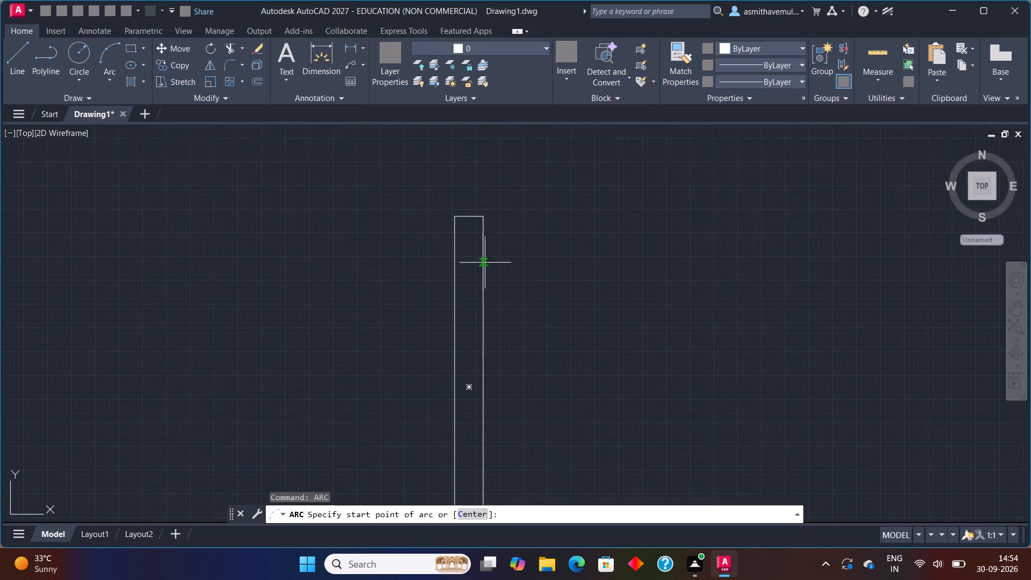
scroll(474, 245, "up", 1)
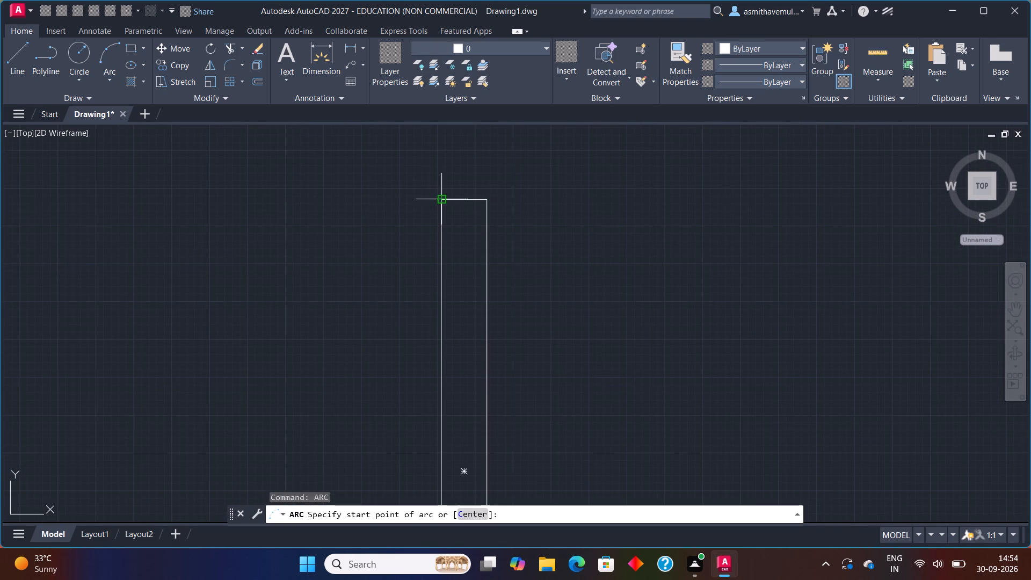
left_click(440, 200)
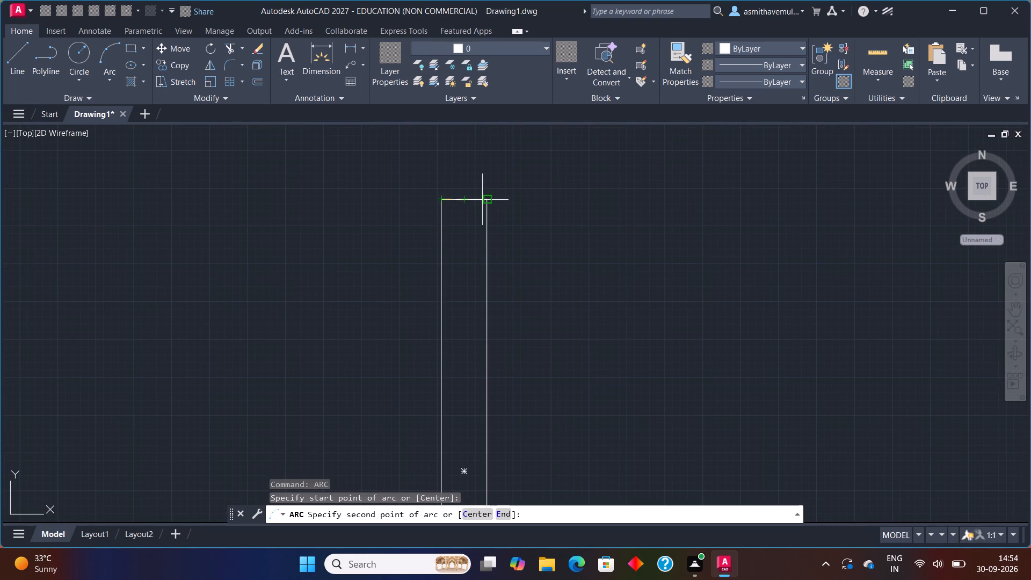
left_click(484, 200)
scroll(611, 291, "down", 2)
middle_click_drag(644, 332, 614, 309)
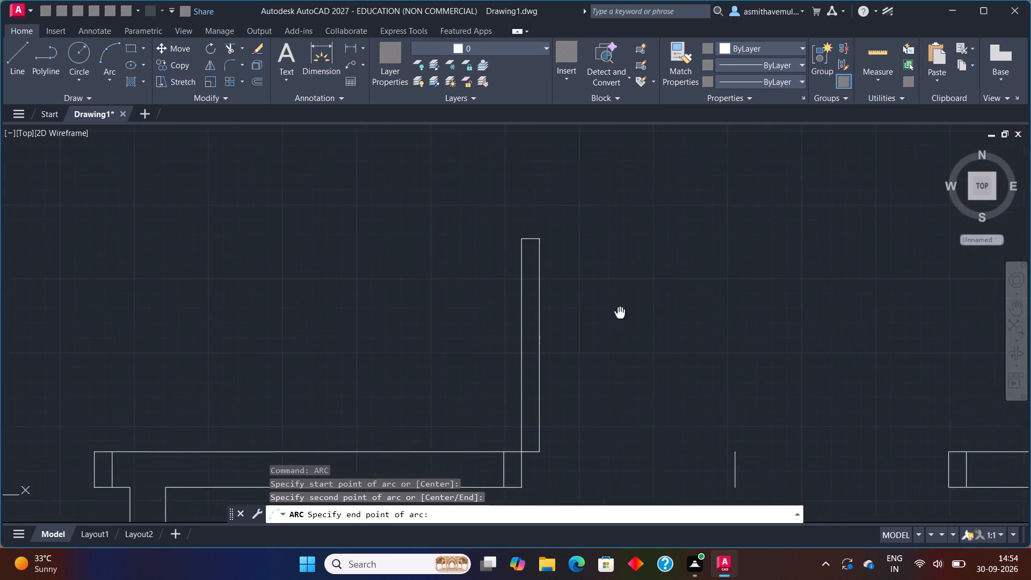
middle_click_drag(614, 309, 520, 270)
scroll(640, 404, "up", 2)
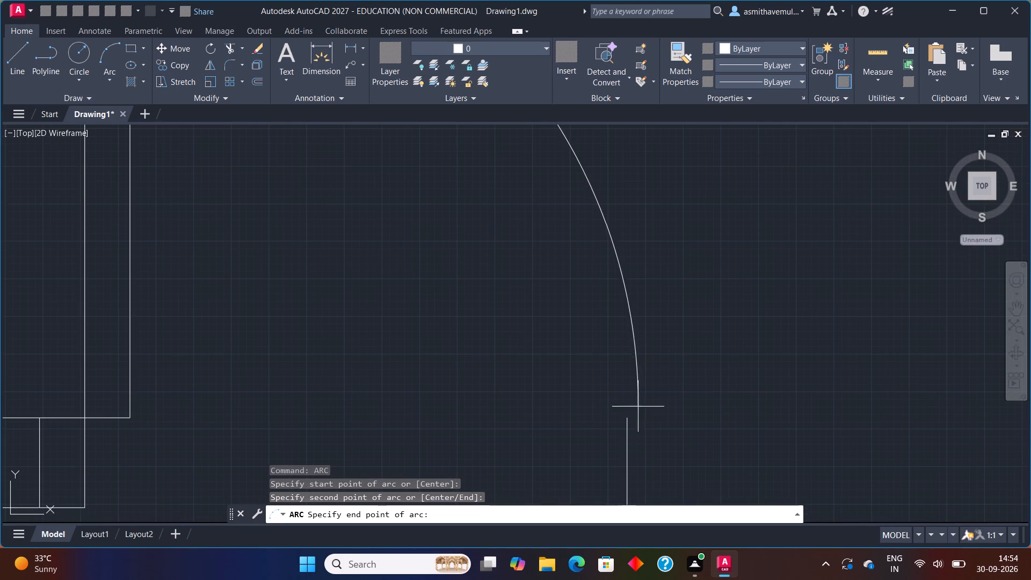
left_click(630, 418)
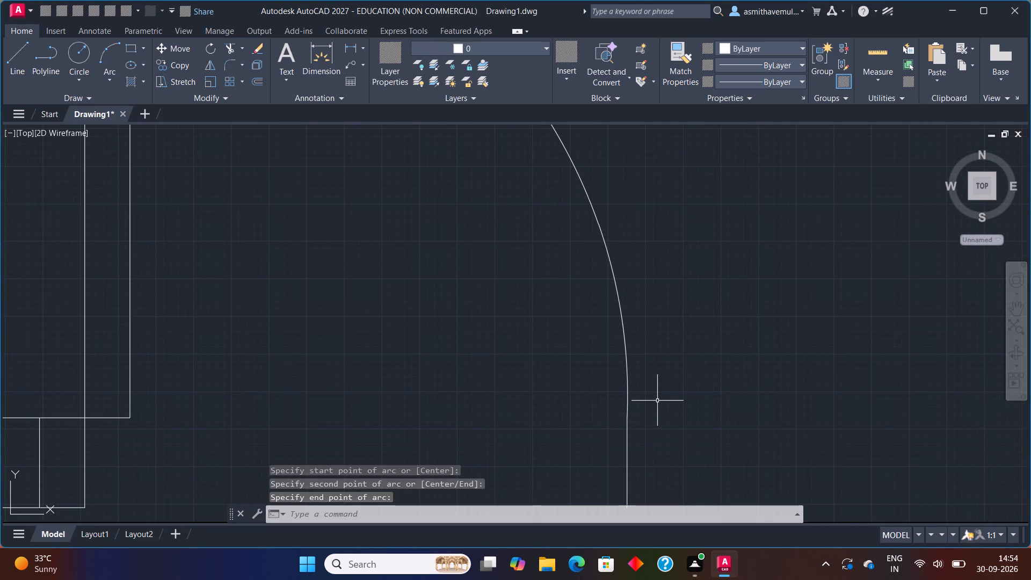
Mirror the door leaf and swing arc about a vertical line through the arc's lower end, keeping the originals, to form a double door.
key("m")
key("i")
type("RR")
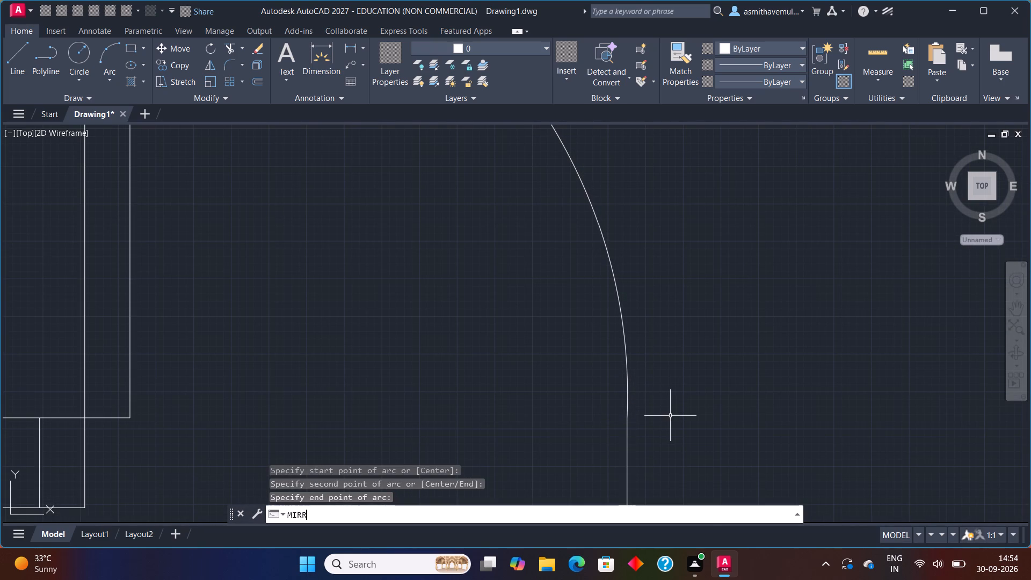
type("OR")
key("Return")
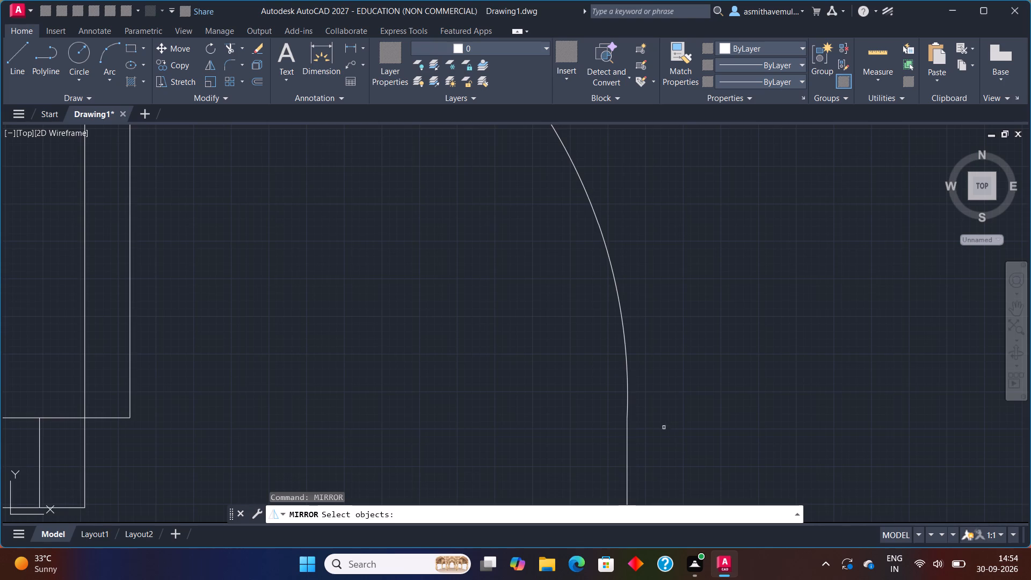
scroll(660, 433, "down", 1)
left_click_drag(644, 304, 584, 288)
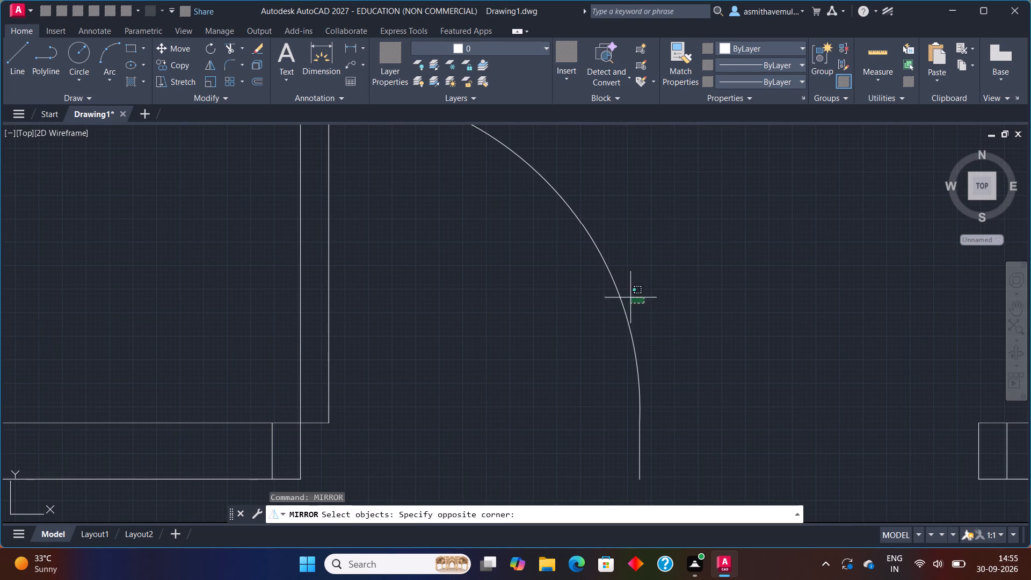
left_click_drag(584, 288, 261, 327)
key("Return")
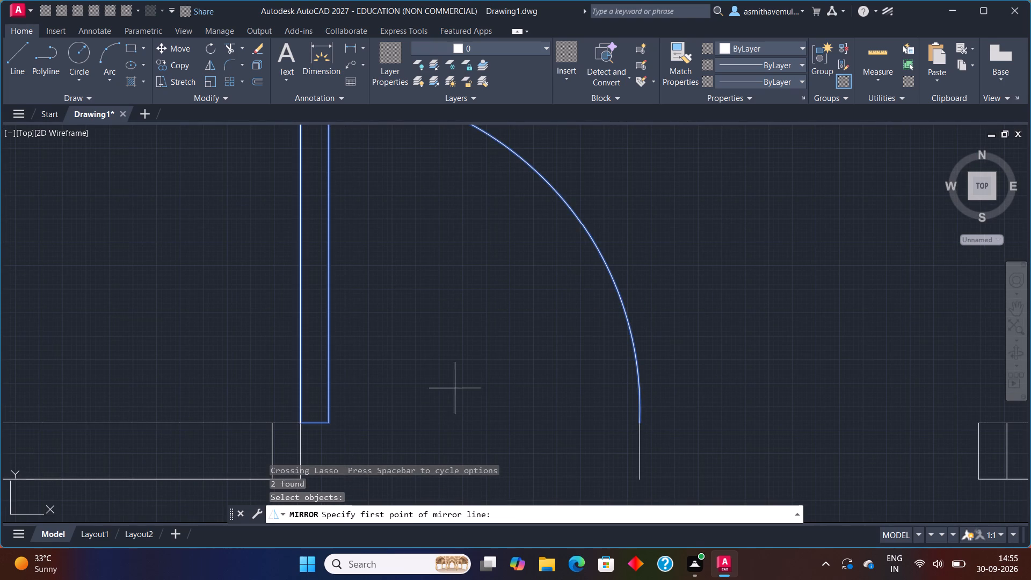
left_click(641, 422)
scroll(648, 324, "down", 1)
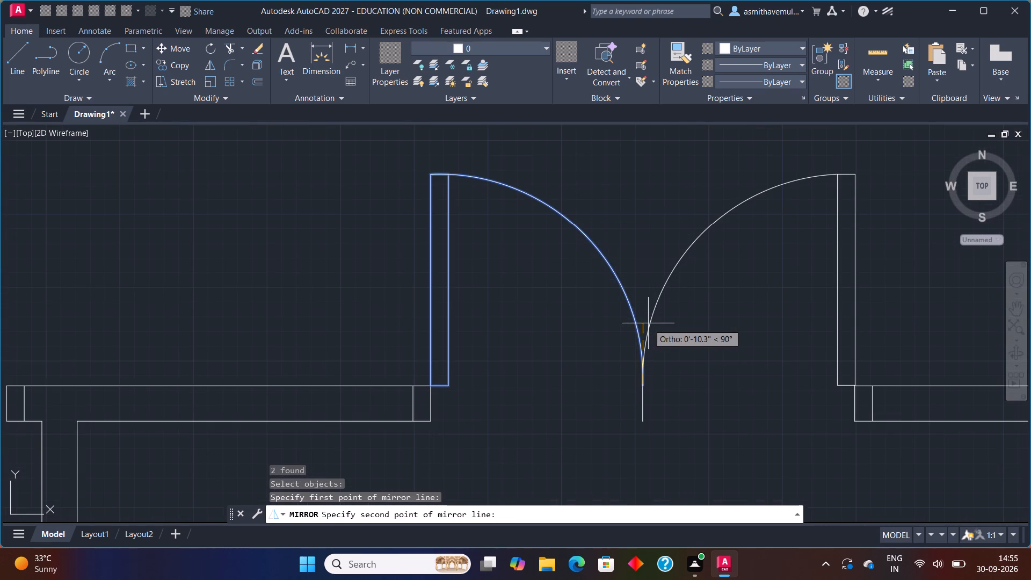
middle_click_drag(648, 324, 556, 336)
left_click(522, 338)
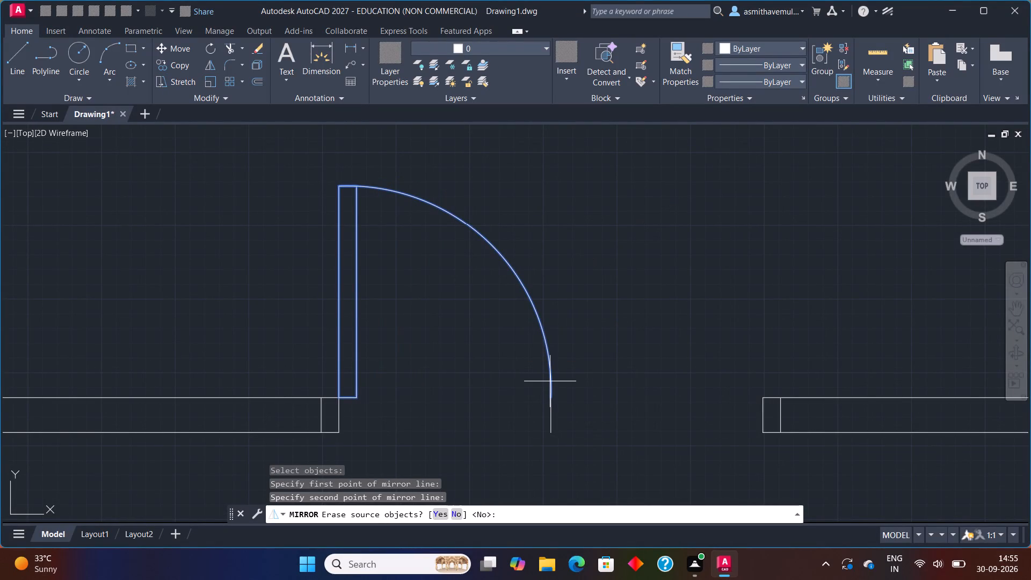
left_click(459, 515)
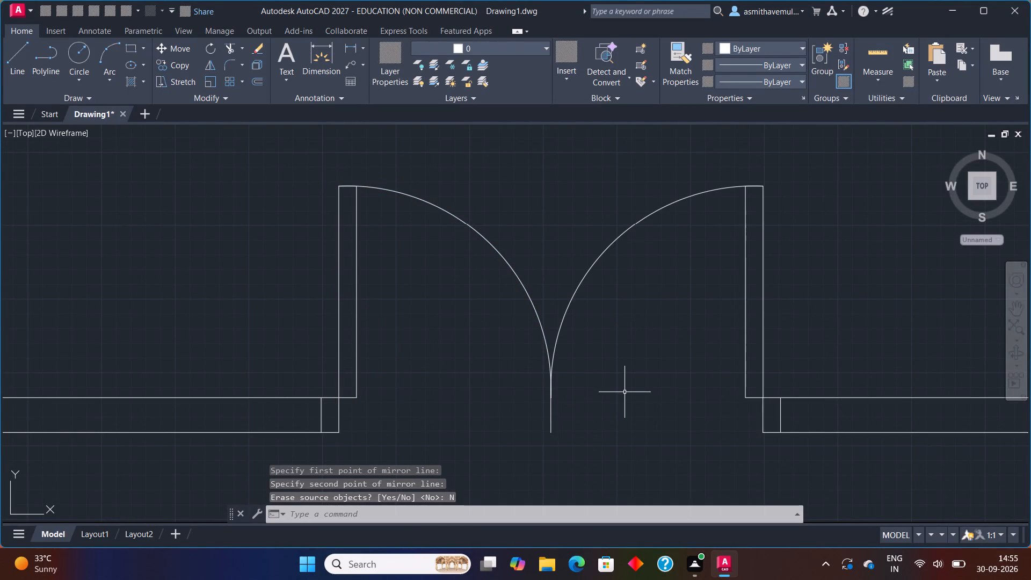
Erase the short vertical centre line in the double-door opening.
left_click_drag(607, 405, 510, 424)
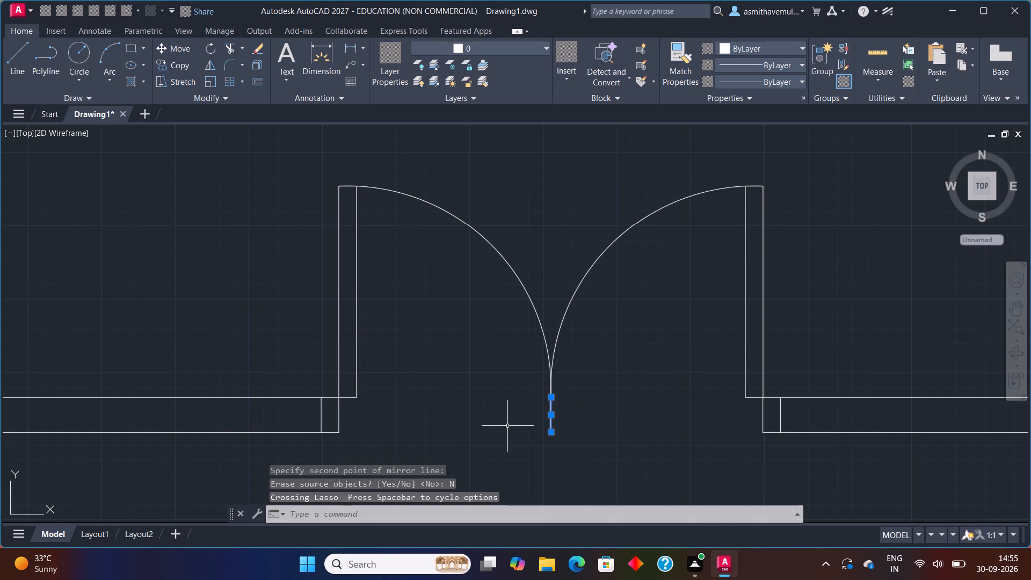
key("Delete")
Examine the plan around the new double door and the neighbouring partition openings that still lack door symbols.
scroll(542, 424, "down", 3)
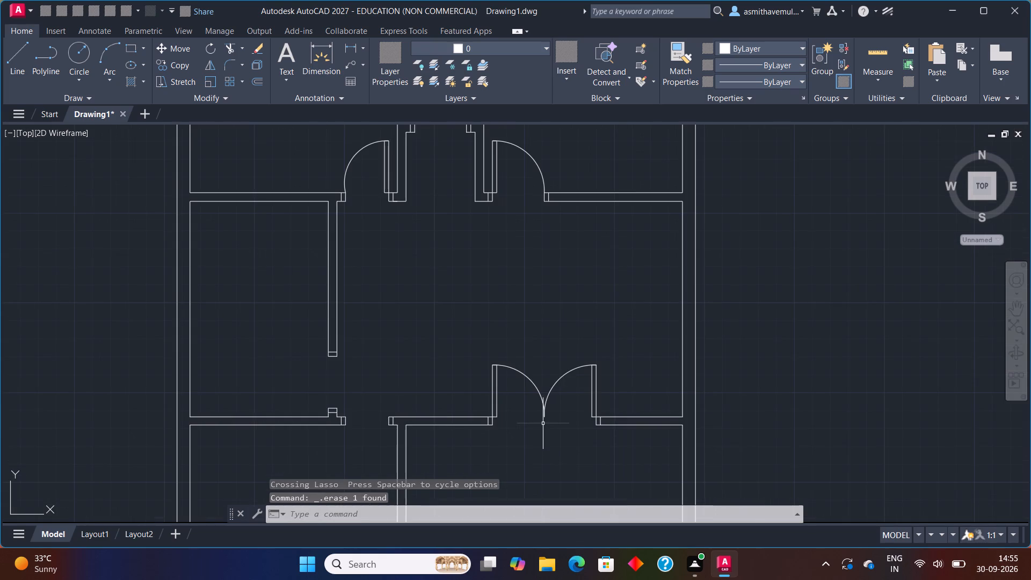
scroll(543, 424, "down", 1)
middle_click_drag(539, 420, 543, 358)
scroll(460, 381, "up", 1)
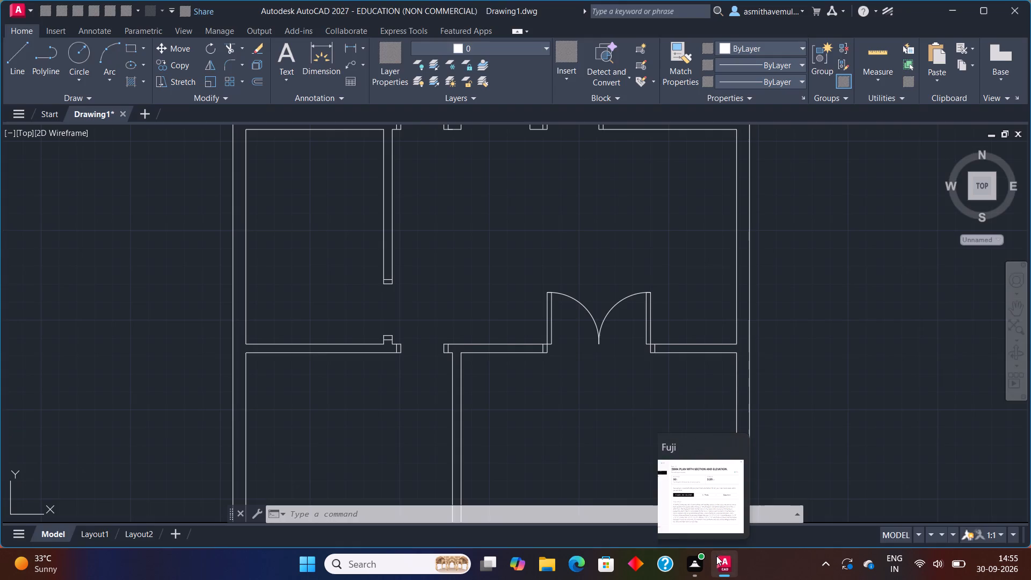
scroll(598, 405, "down", 1)
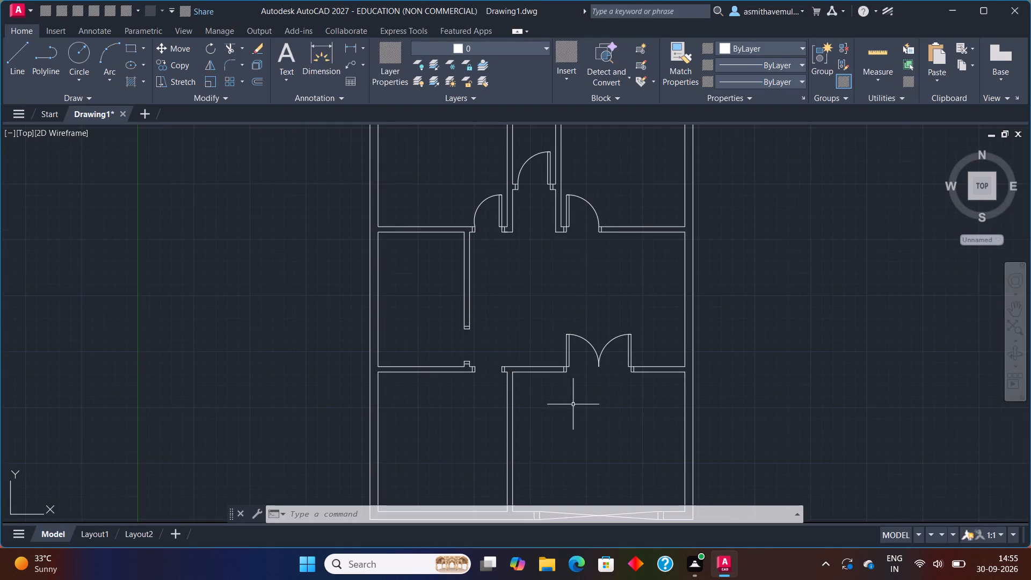
middle_click_drag(554, 405, 560, 350)
scroll(505, 333, "up", 1)
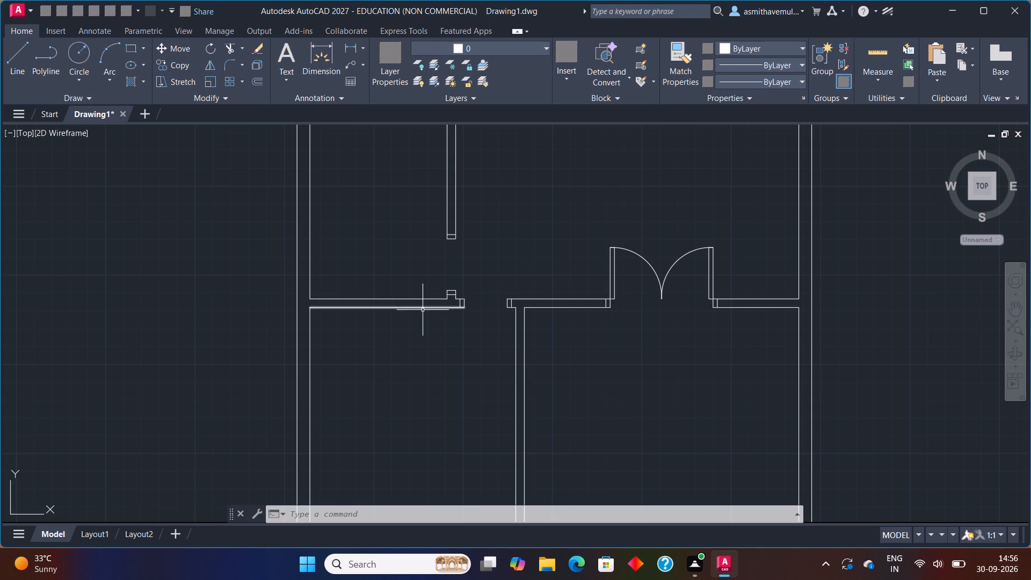
scroll(413, 357, "up", 1)
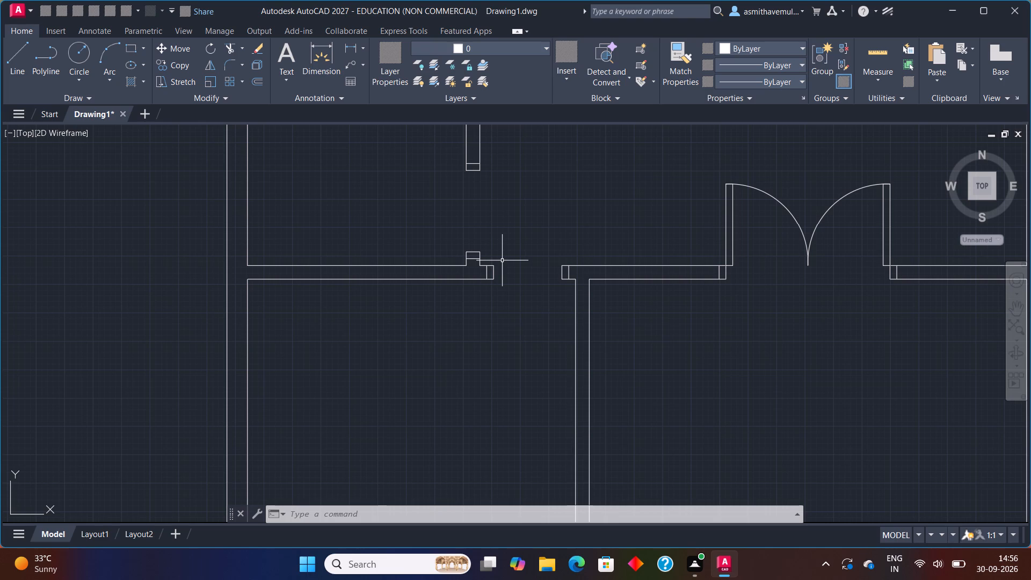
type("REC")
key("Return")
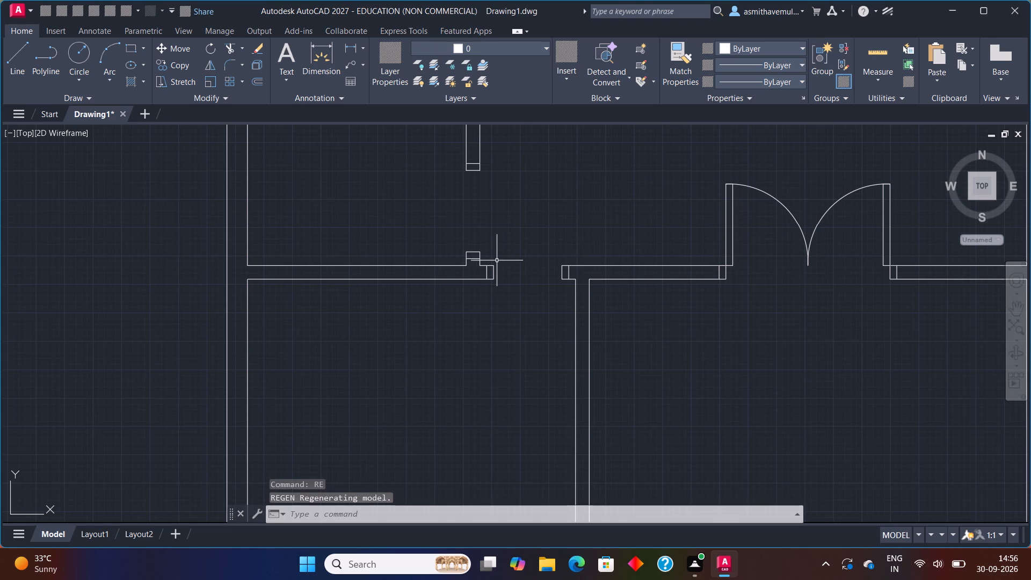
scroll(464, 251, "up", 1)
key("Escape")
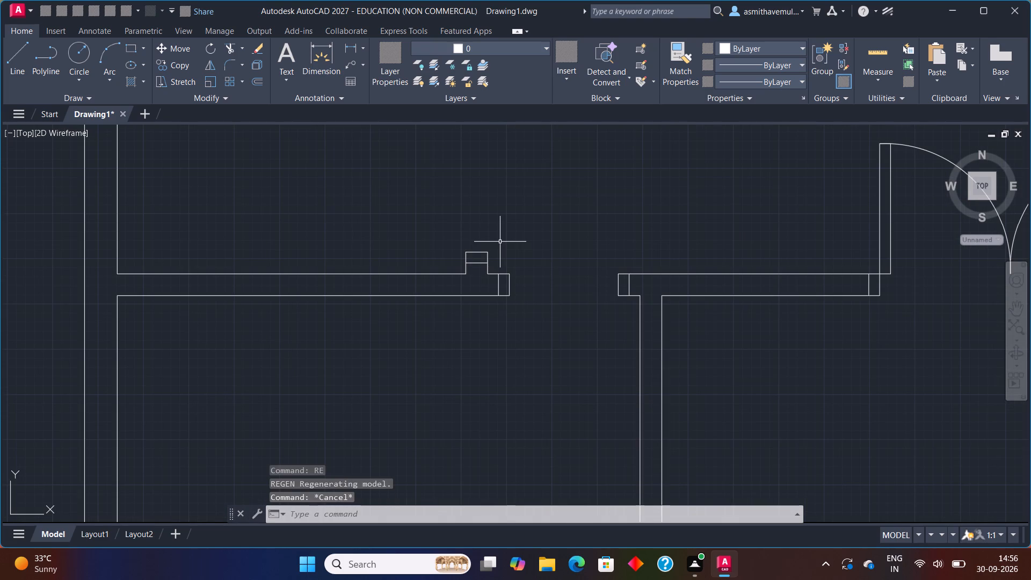
Draw a 3' by 3" door-leaf rectangle extending west from the top west corner of the lower jamb in the vertical partition's opening.
type("REC")
key("Return")
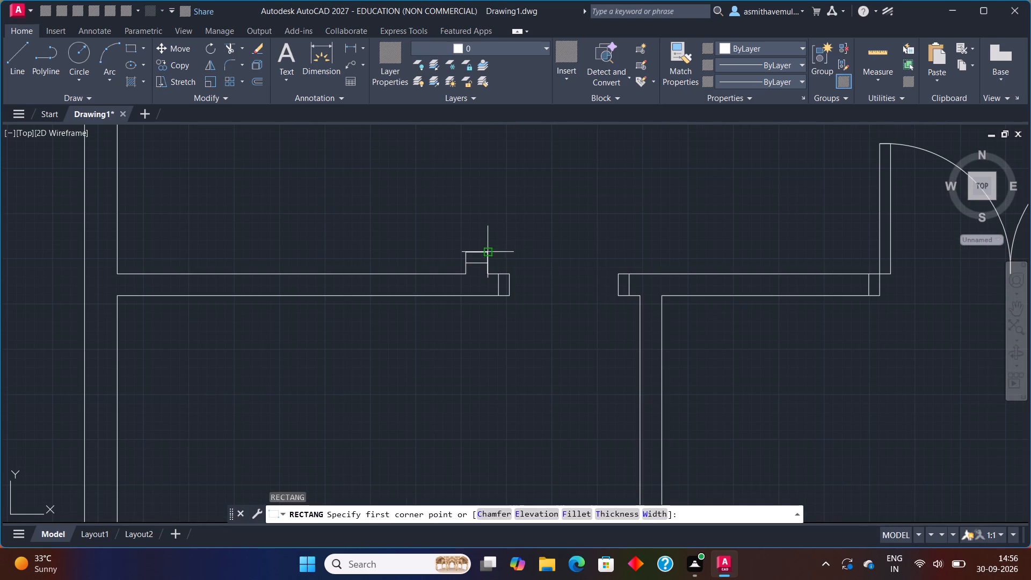
left_click(465, 251)
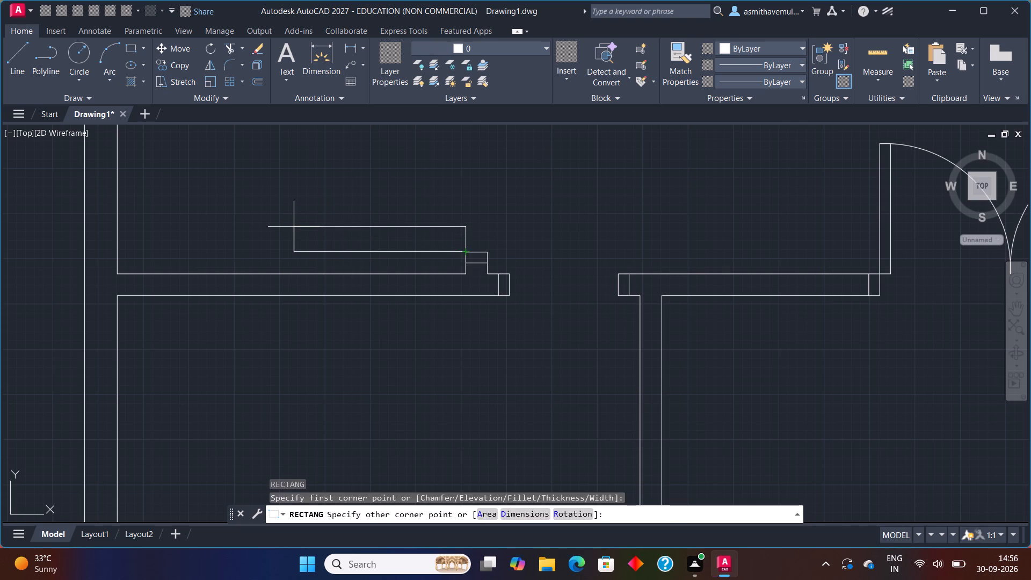
key("d")
key("Return")
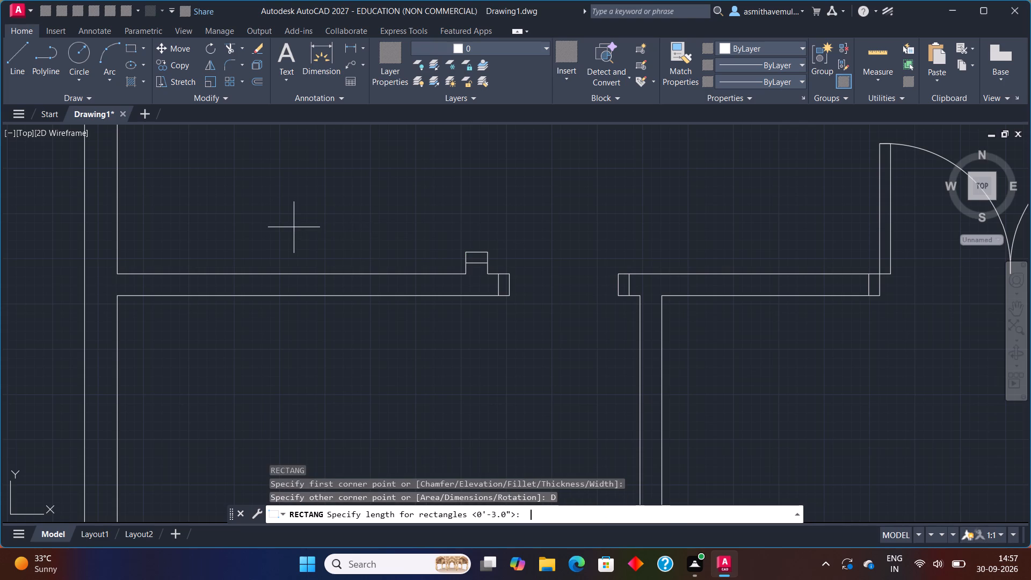
type("3'")
key("Return")
key("3")
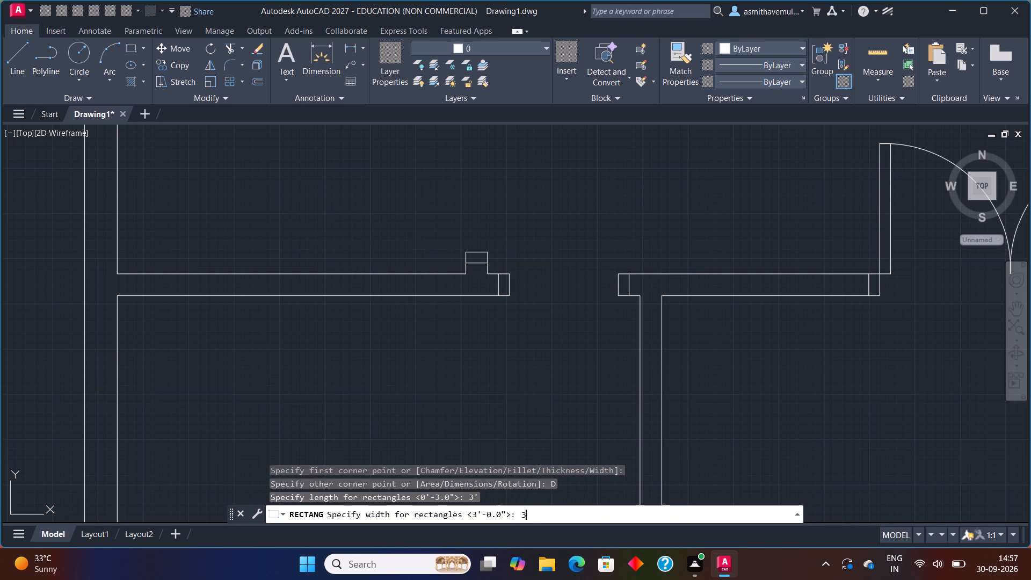
key("shift+quotedbl")
key("Return")
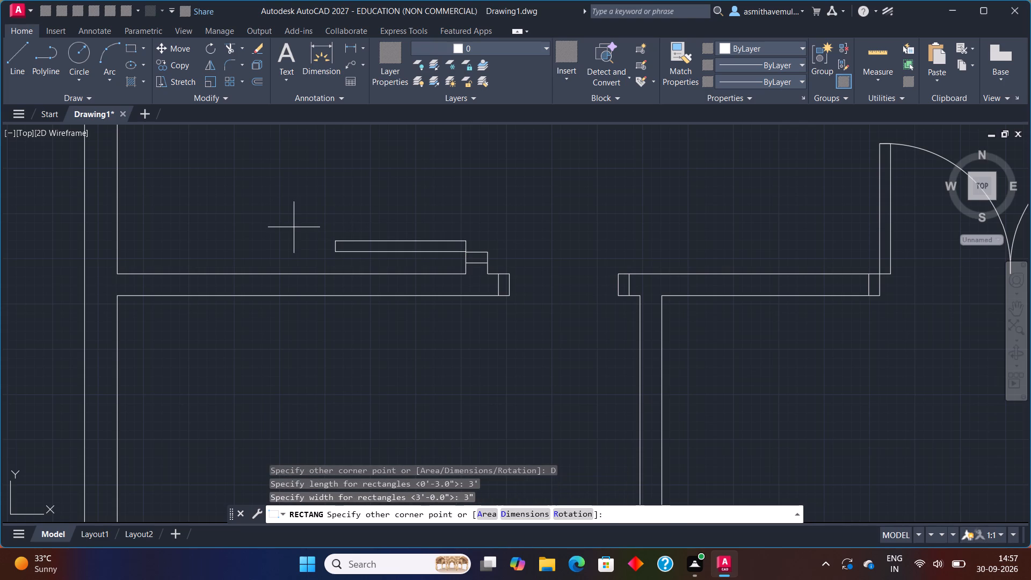
left_click(294, 228)
Draw the leaf's swing arc through its bottom west and top west corners, ending at the bottom west corner of the opening's upper jamb.
scroll(398, 230, "up", 1)
middle_click_drag(406, 236, 378, 308)
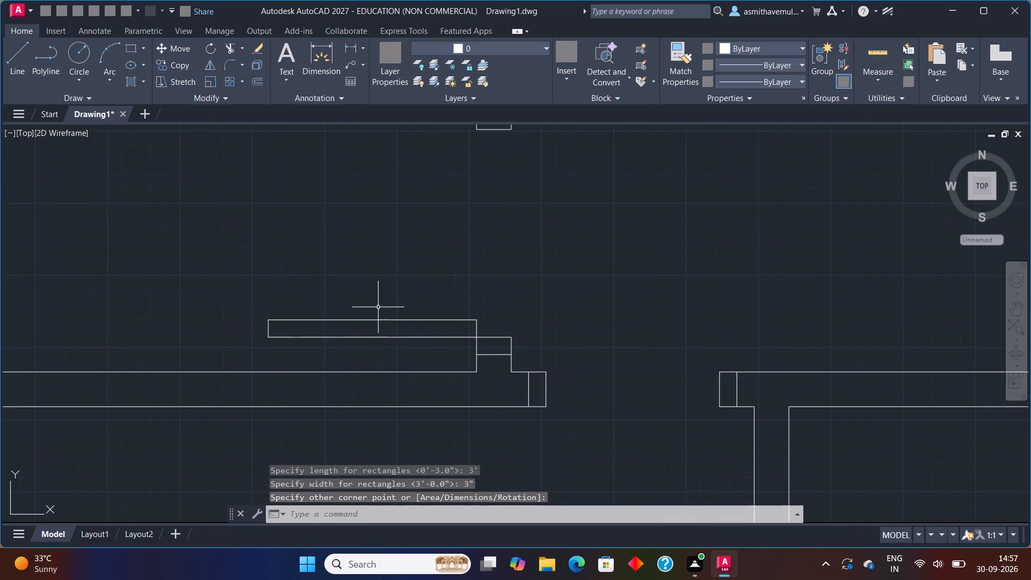
scroll(403, 262, "down", 1)
type("ARC")
key("Return")
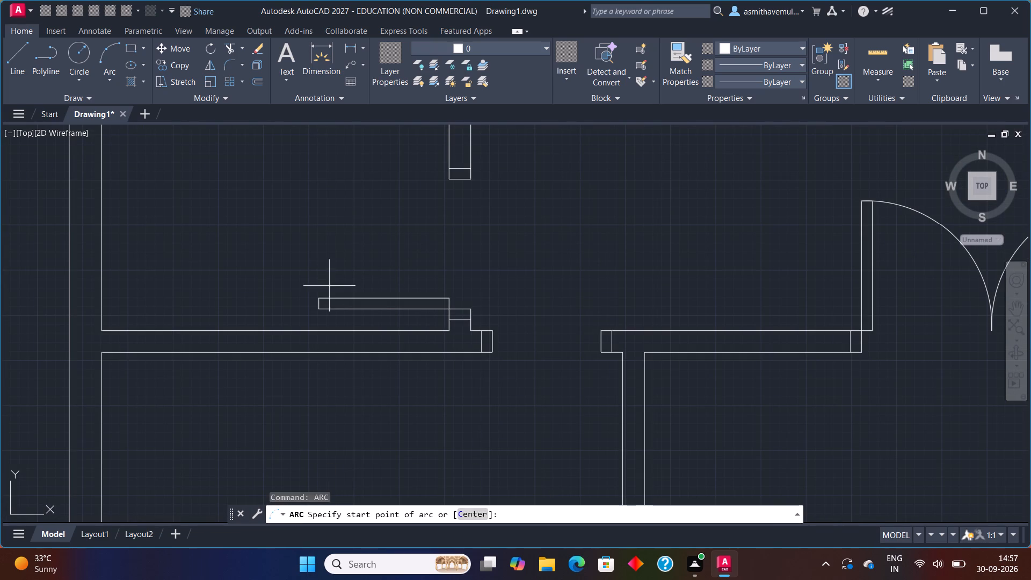
scroll(321, 308, "up", 1)
left_click(315, 307)
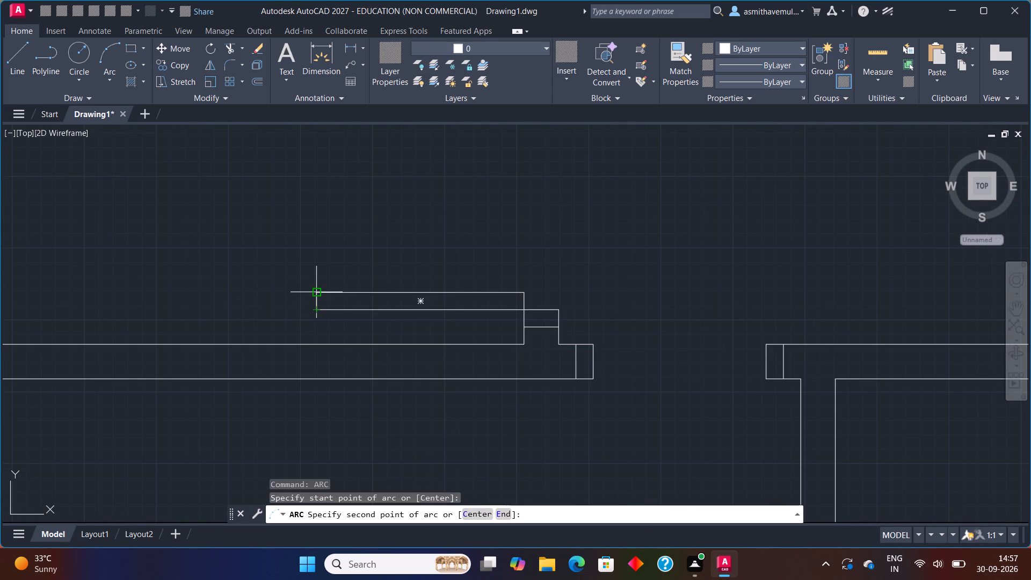
left_click(314, 291)
middle_click_drag(436, 204, 355, 299)
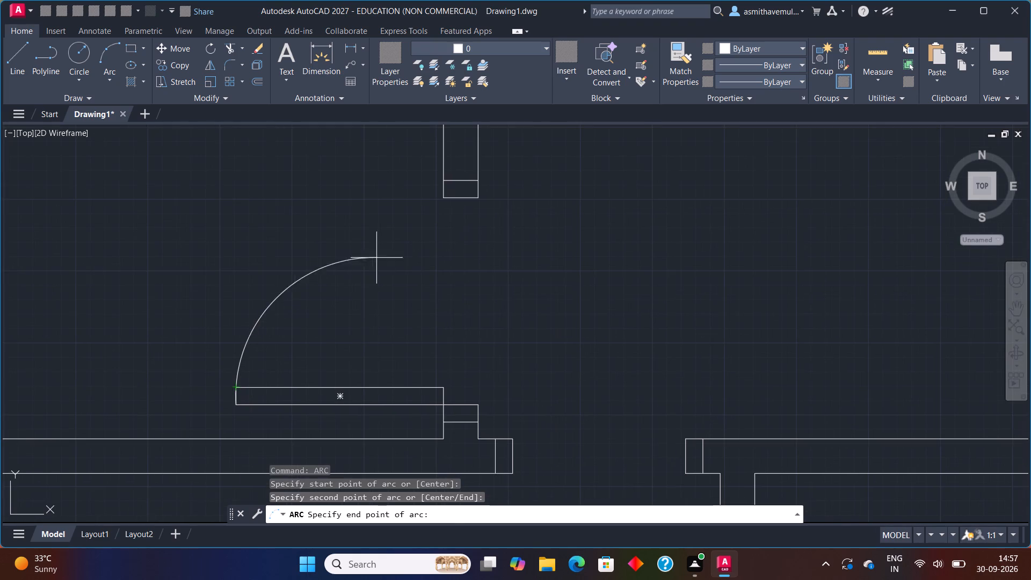
scroll(440, 199, "up", 1)
left_click(443, 199)
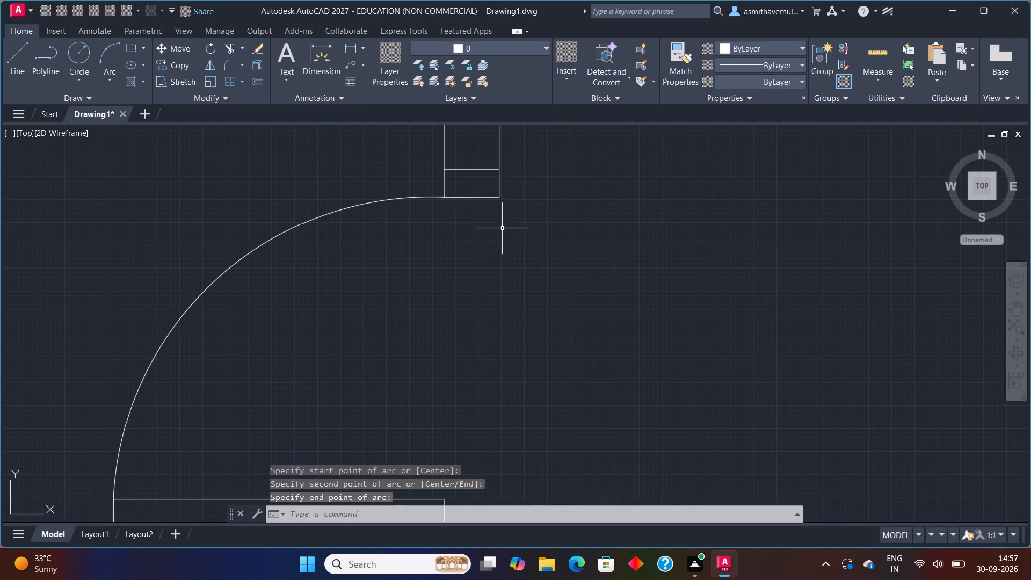
Draw a 3" by 3' door-leaf rectangle downward from the lower west corner of the east jamb in the lower partition's narrow opening, on its west side.
scroll(504, 231, "down", 4)
middle_click_drag(587, 327, 476, 305)
scroll(443, 295, "up", 1)
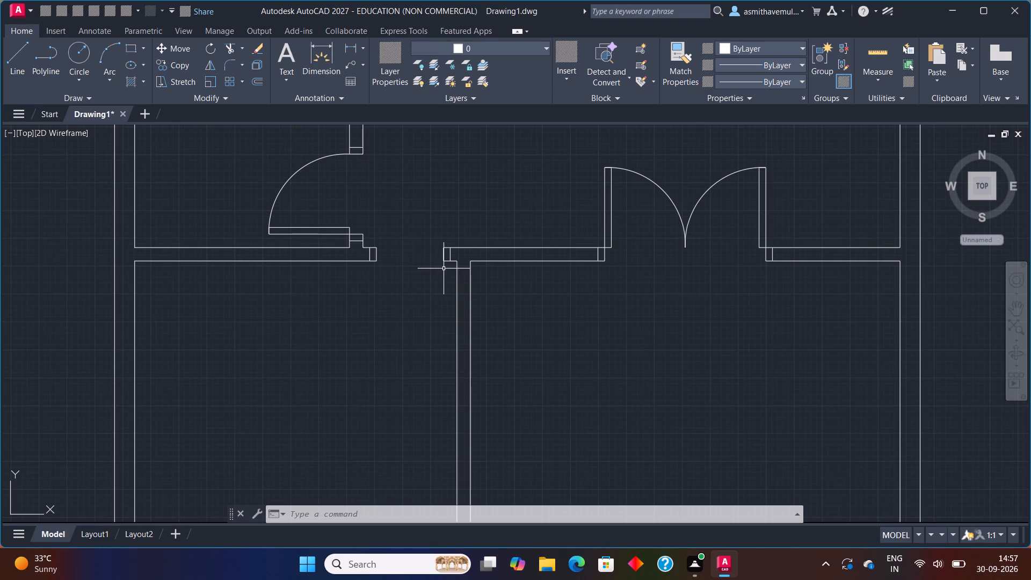
type("REC")
key("Return")
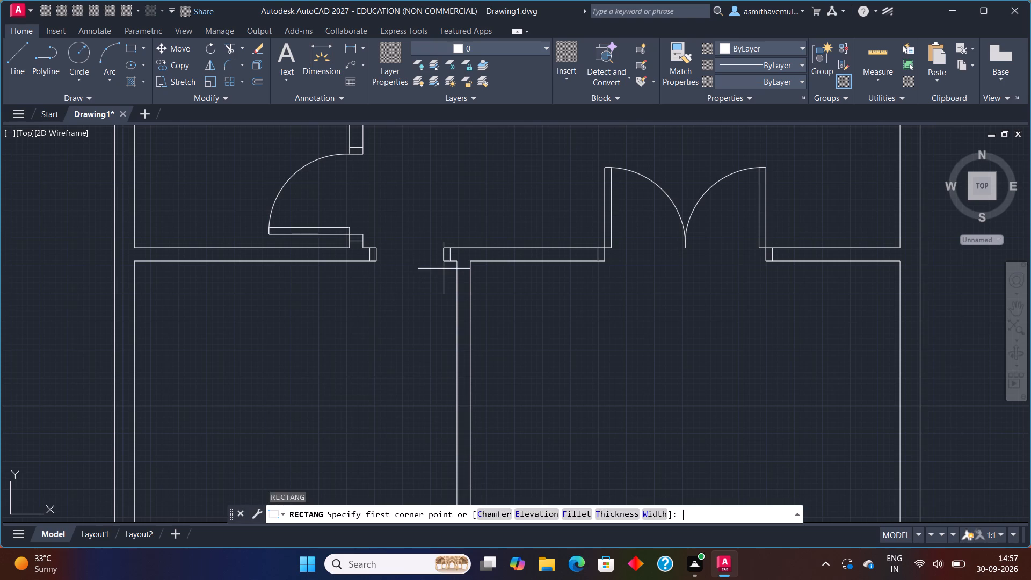
scroll(444, 265, "up", 1)
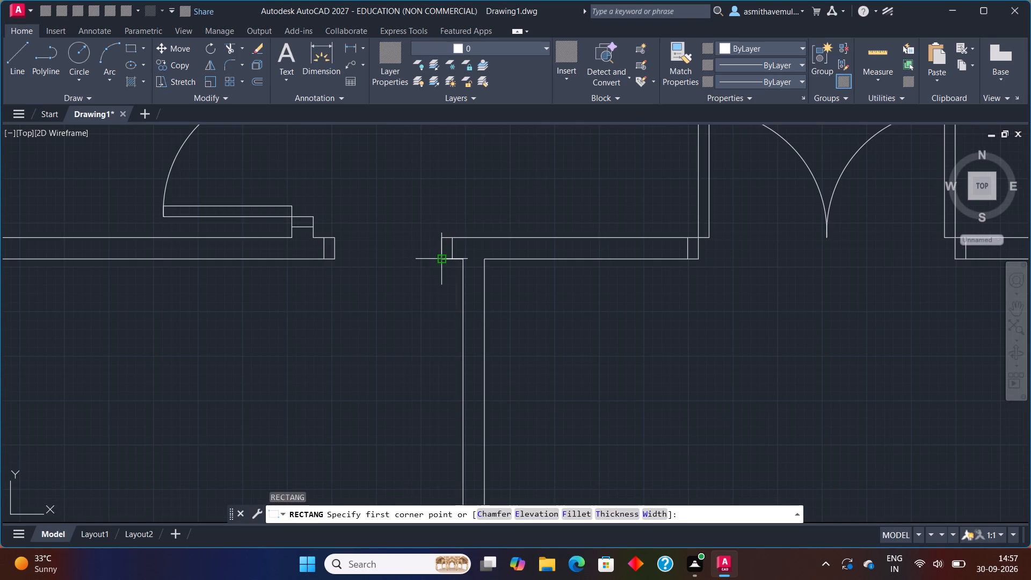
left_click(444, 259)
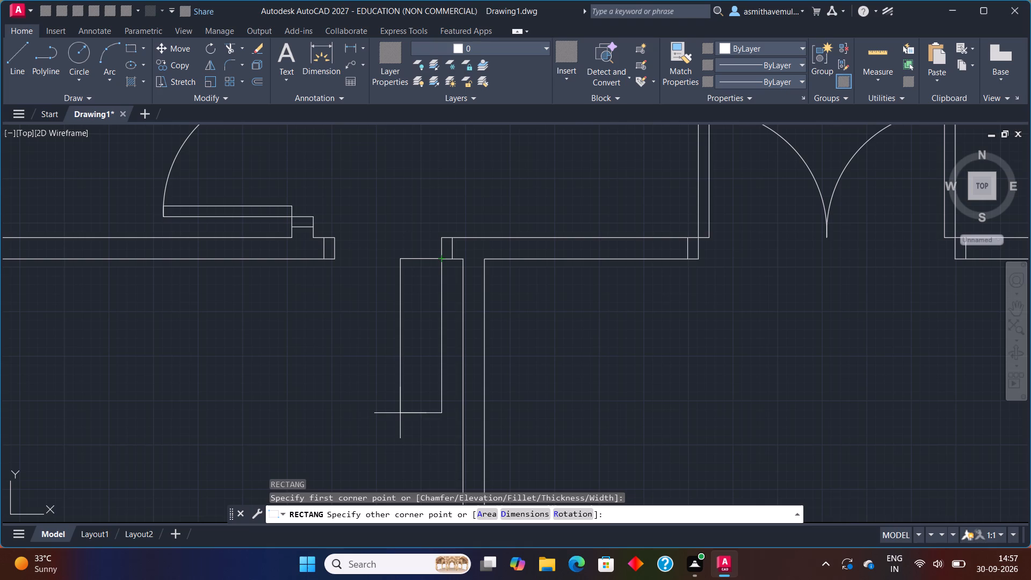
key("d")
key("Return")
key("3")
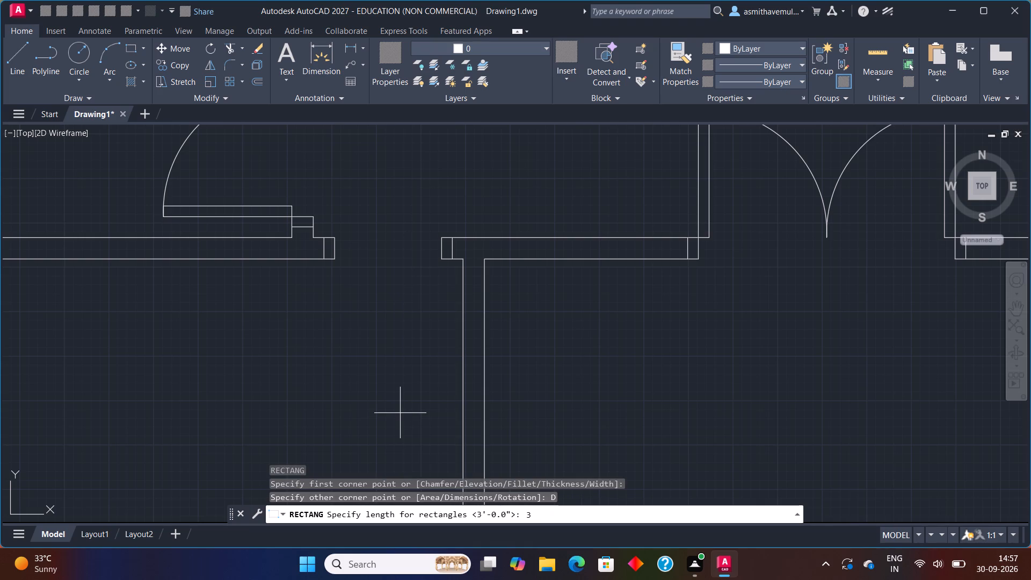
key("shift+quotedbl")
key("Return")
type("3'")
key("Return")
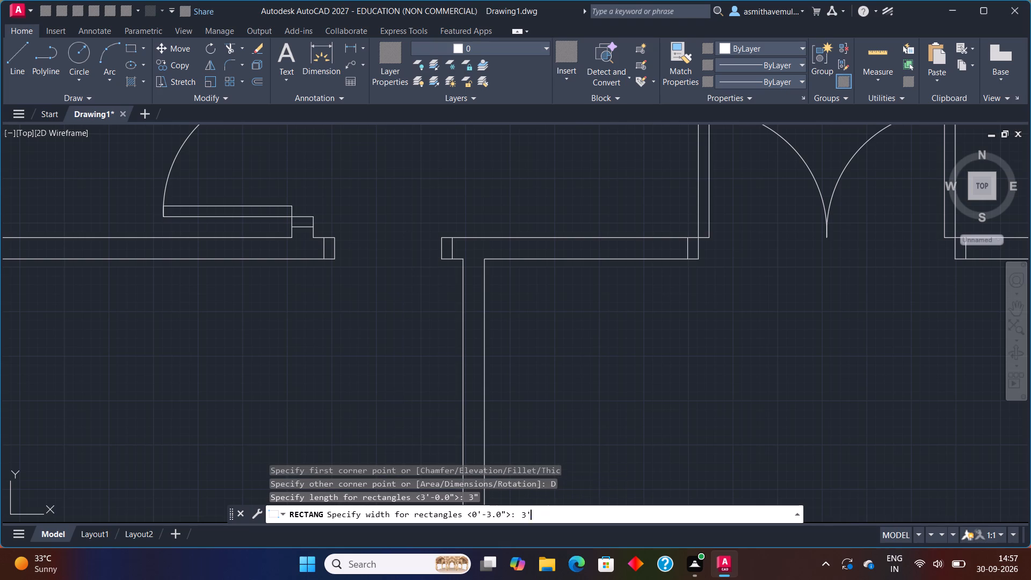
left_click(400, 414)
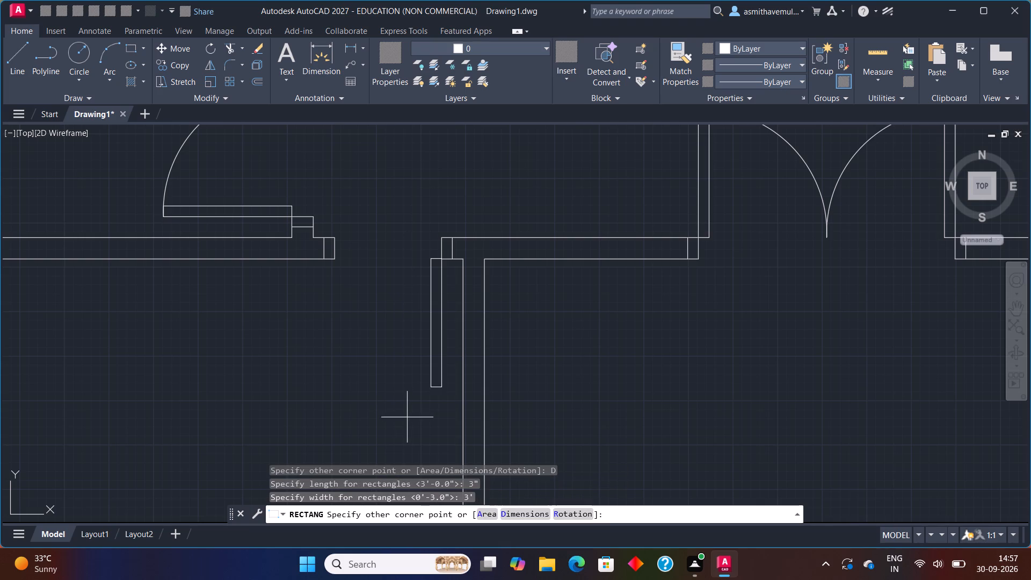
type("ARC")
key("Return")
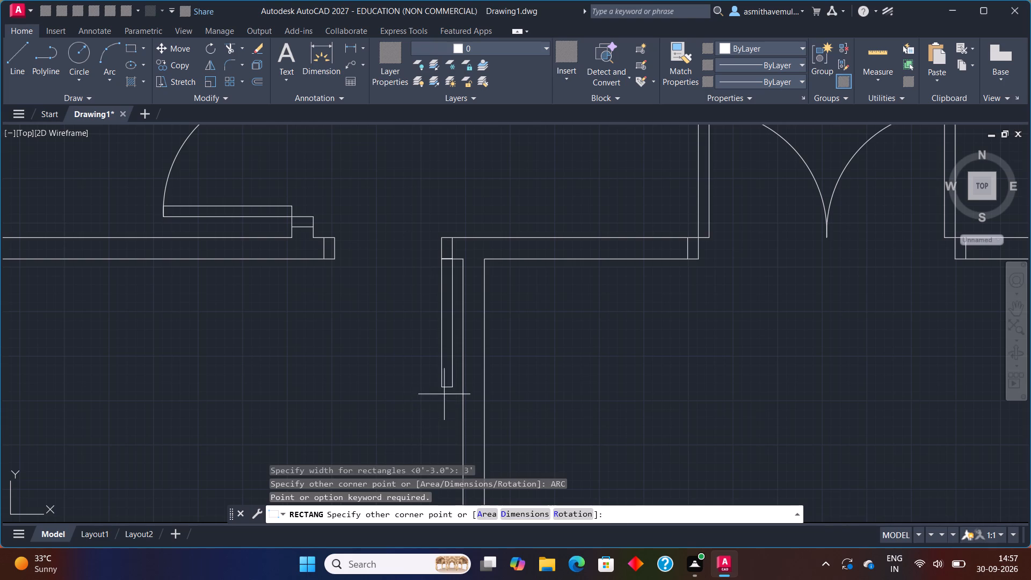
left_click(427, 390)
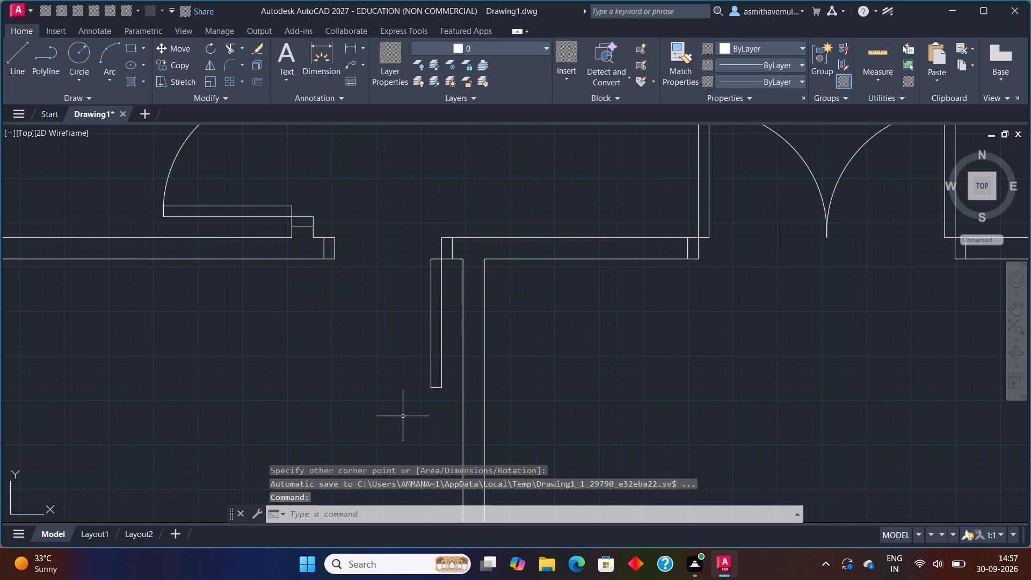
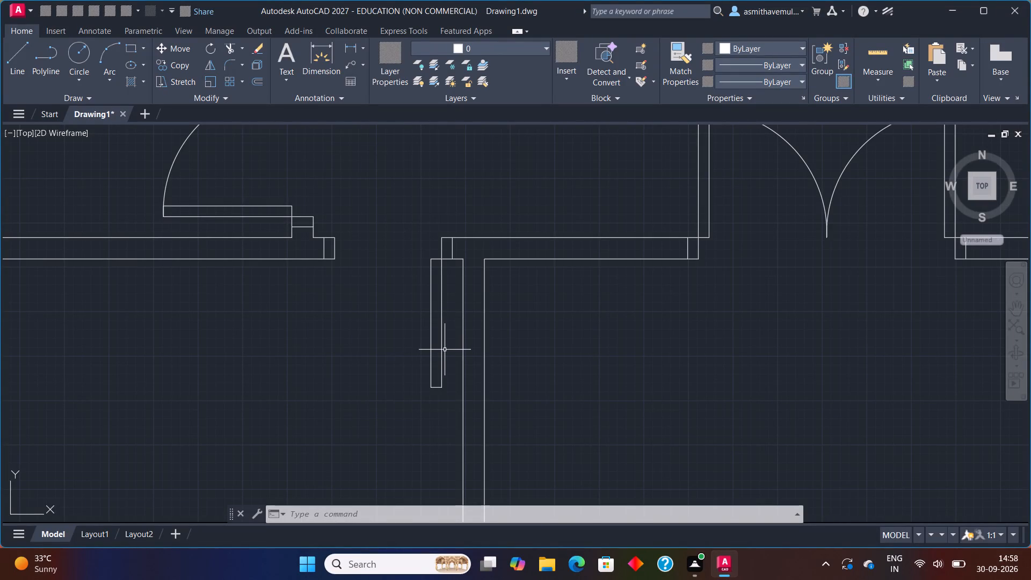
Draw the lower door's swing arc through the leaf's bottom east and bottom west corners, ending at the lower east corner of the opening's west jamb.
type("ARC")
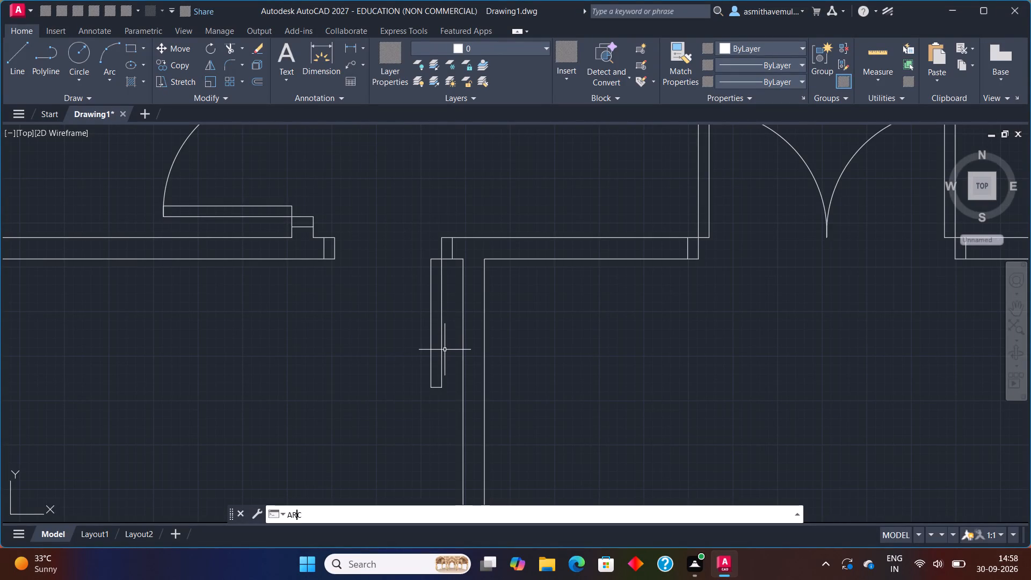
key("Return")
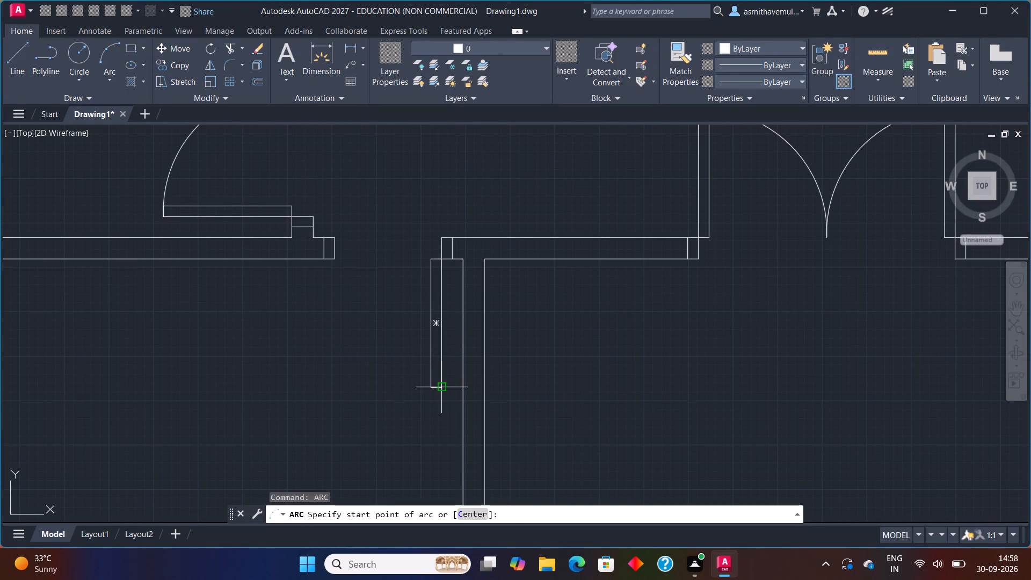
left_click(444, 387)
left_click(431, 388)
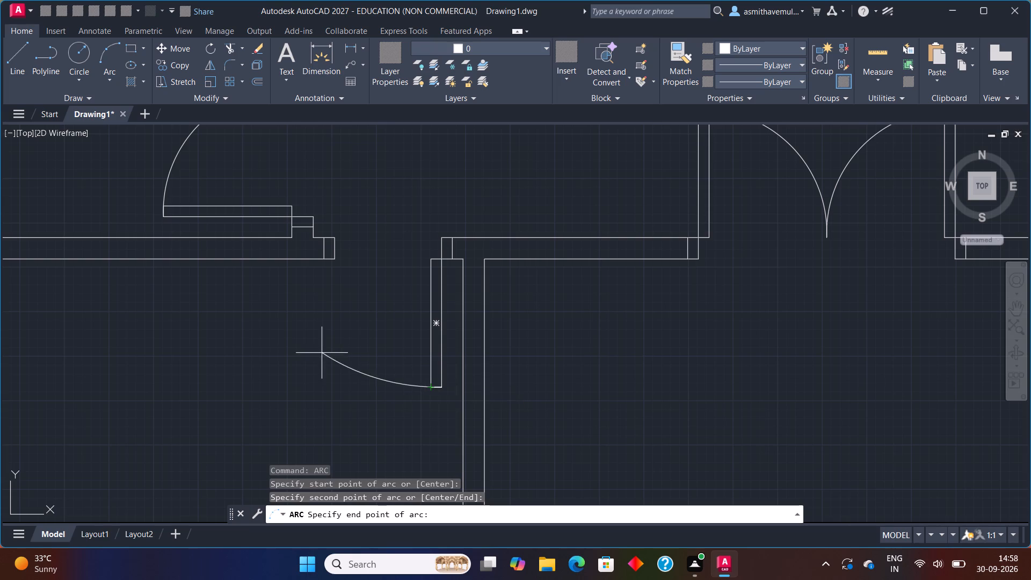
scroll(342, 255, "up", 3)
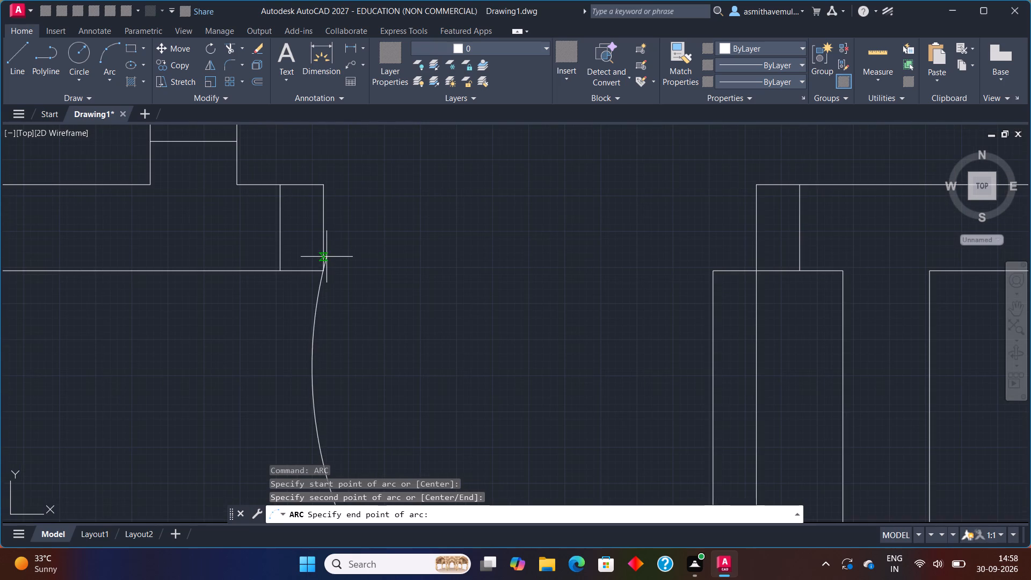
left_click(324, 270)
Examine the whole floor plan with its single and double door symbols and the surrounding walls.
scroll(387, 264, "down", 6)
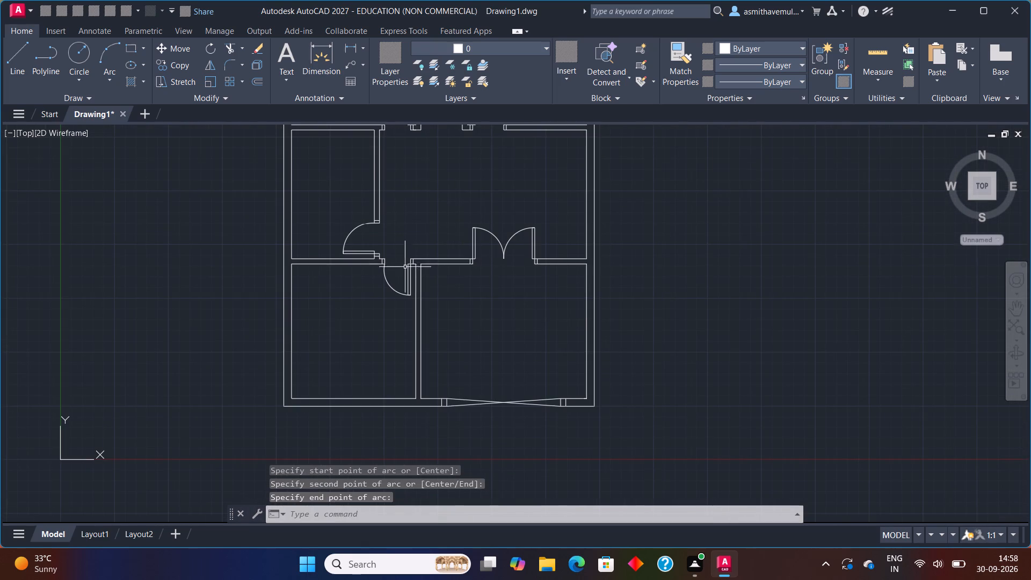
middle_click_drag(465, 242, 419, 335)
scroll(411, 327, "down", 2)
scroll(410, 327, "up", 1)
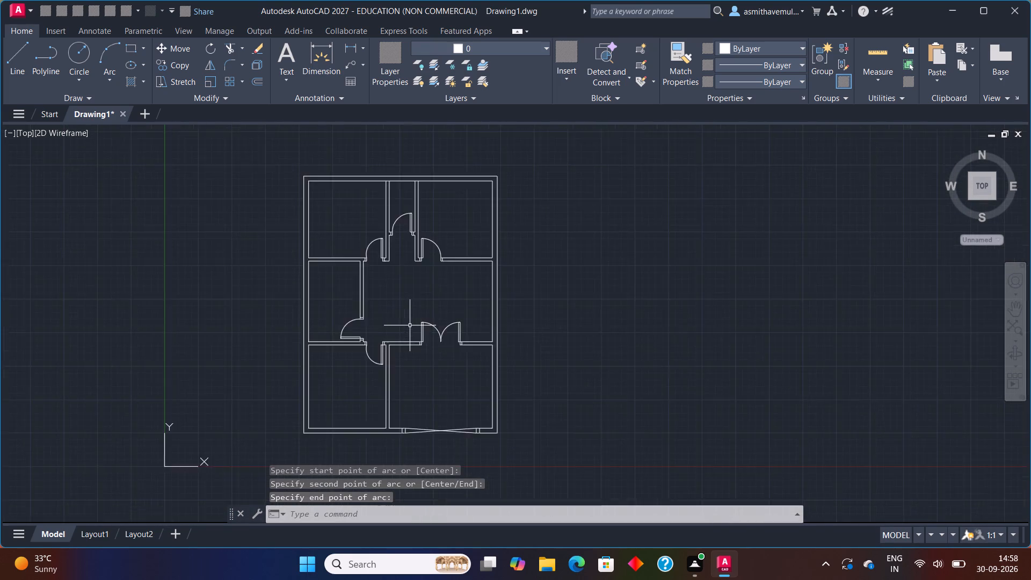
scroll(410, 325, "up", 1)
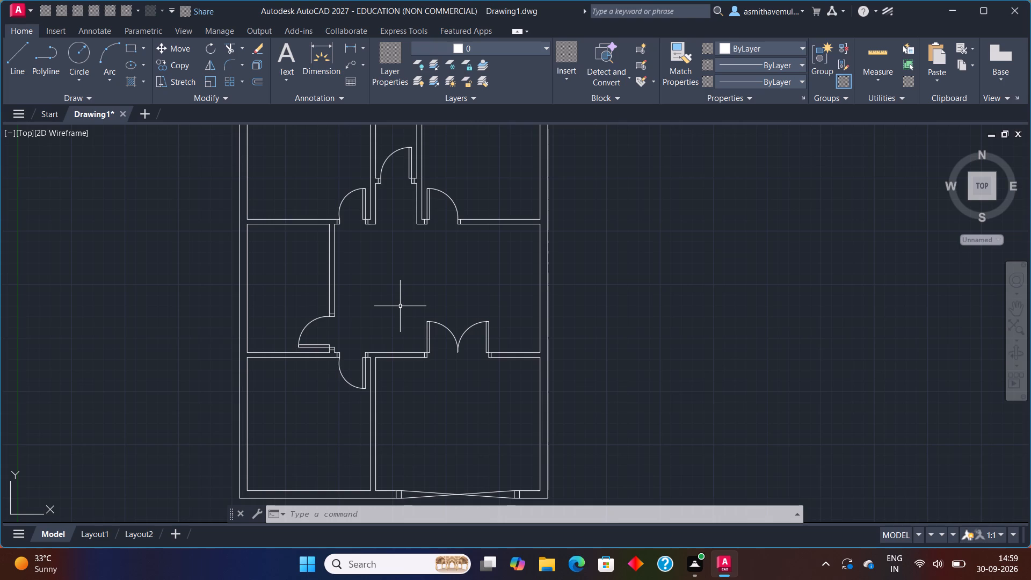
scroll(477, 286, "down", 1)
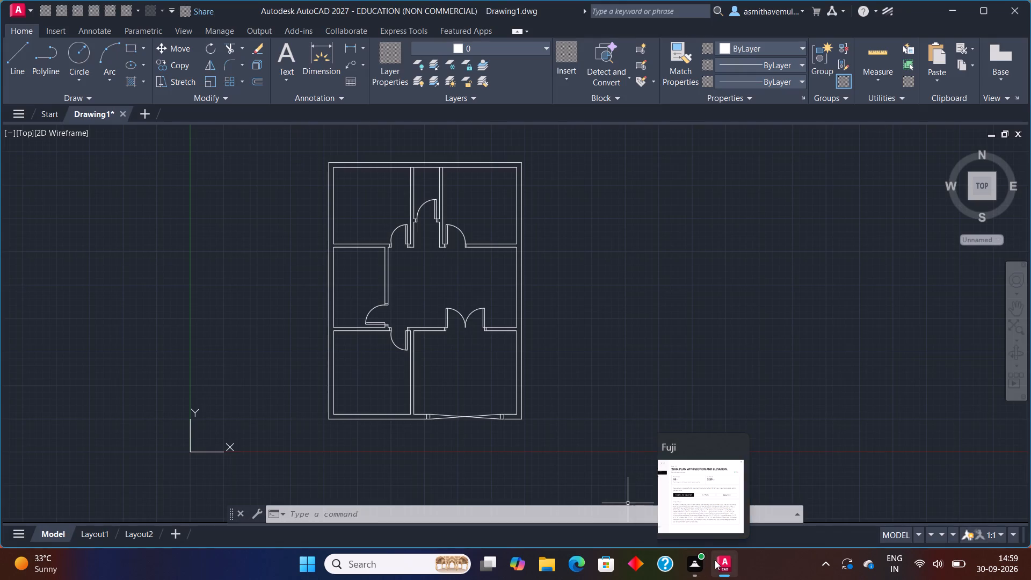
scroll(448, 348, "up", 1)
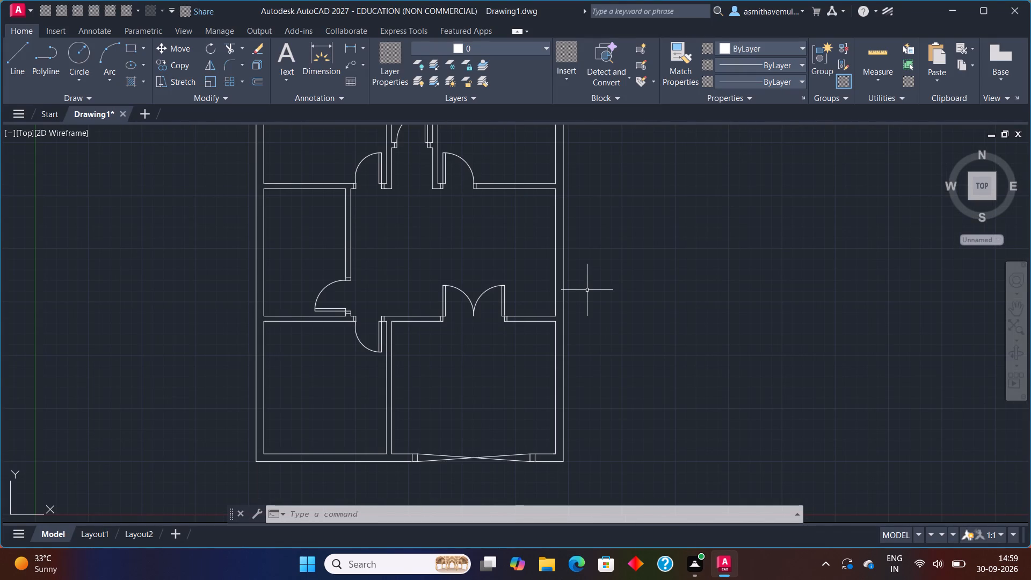
middle_click_drag(591, 291, 530, 325)
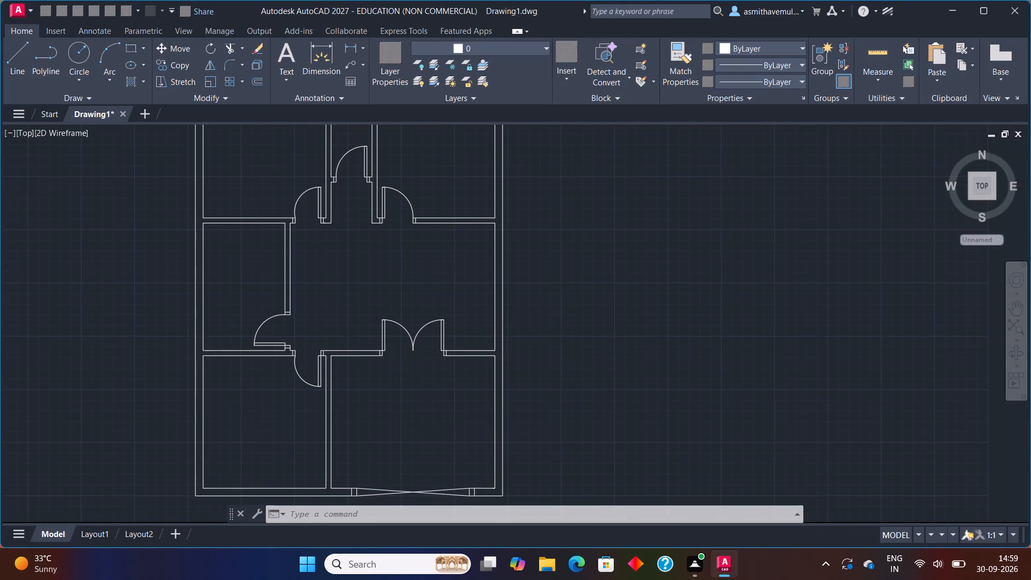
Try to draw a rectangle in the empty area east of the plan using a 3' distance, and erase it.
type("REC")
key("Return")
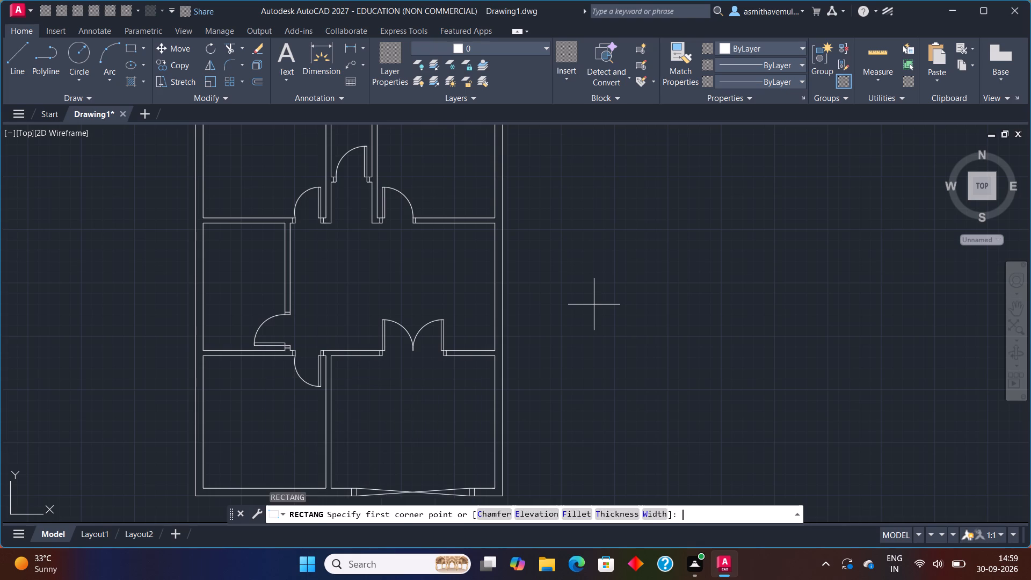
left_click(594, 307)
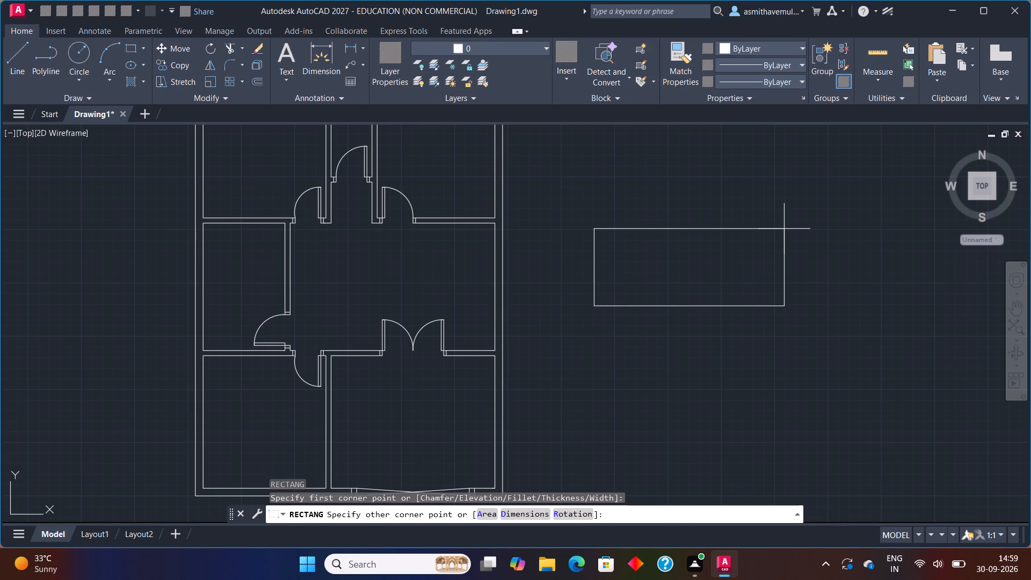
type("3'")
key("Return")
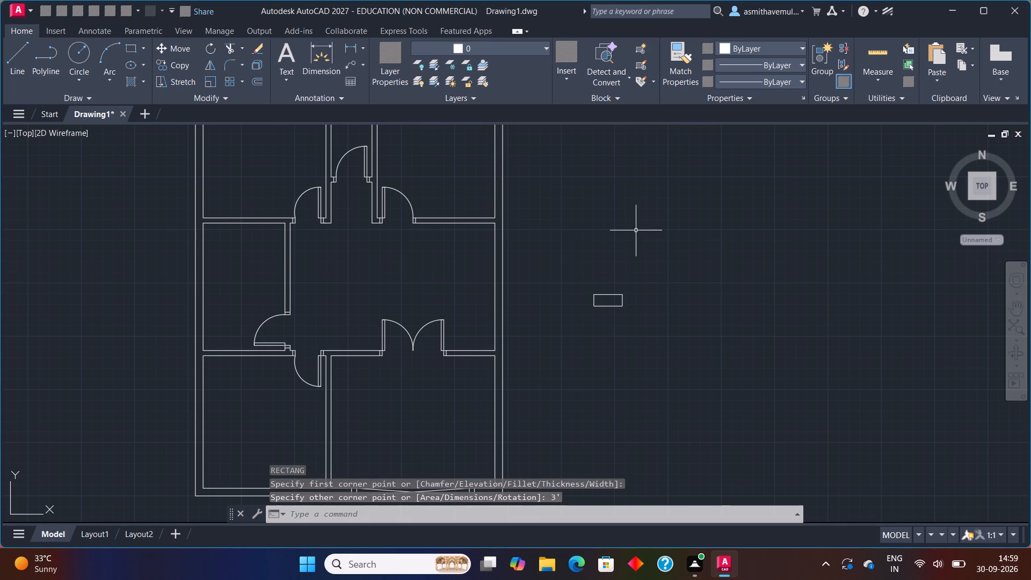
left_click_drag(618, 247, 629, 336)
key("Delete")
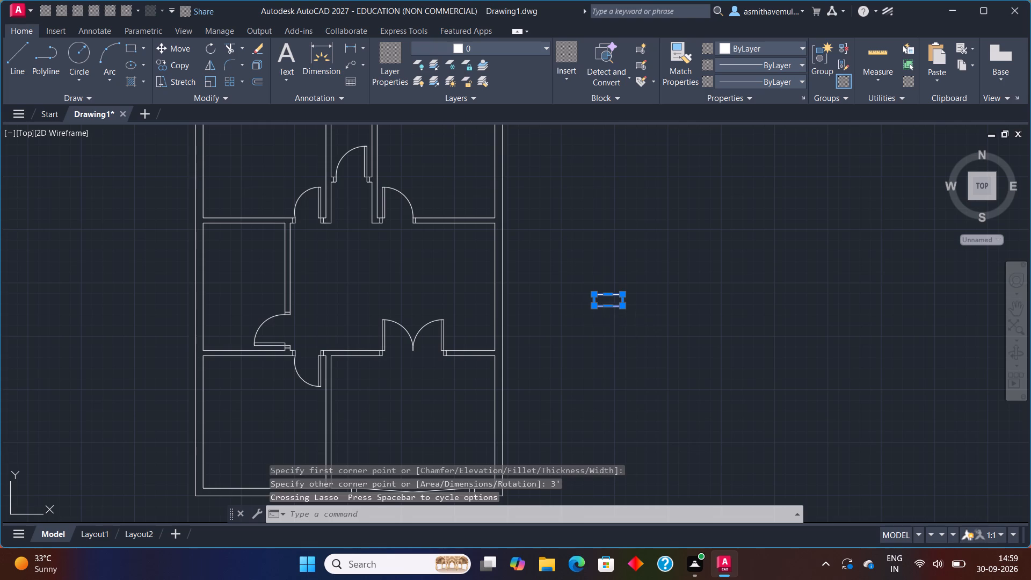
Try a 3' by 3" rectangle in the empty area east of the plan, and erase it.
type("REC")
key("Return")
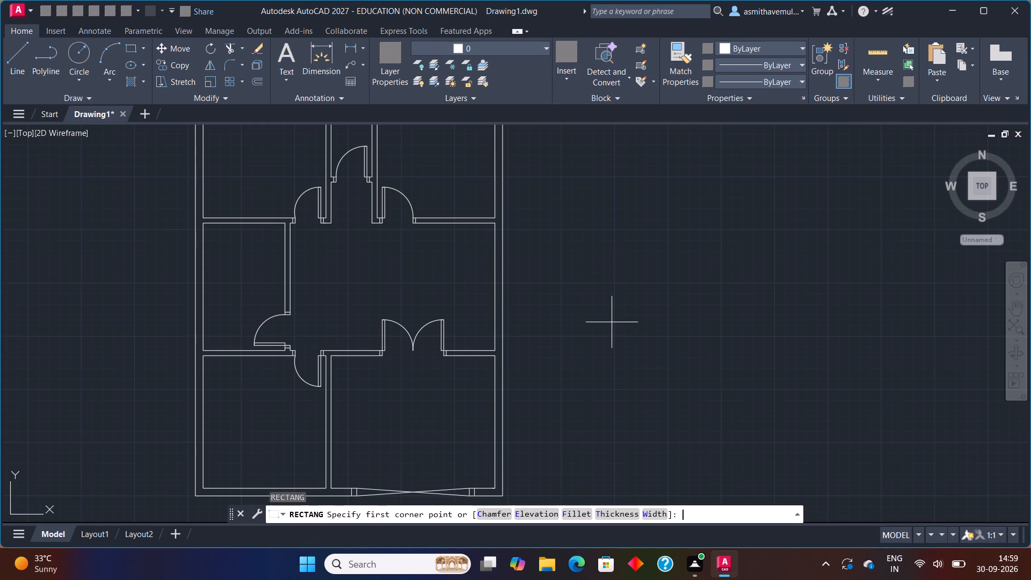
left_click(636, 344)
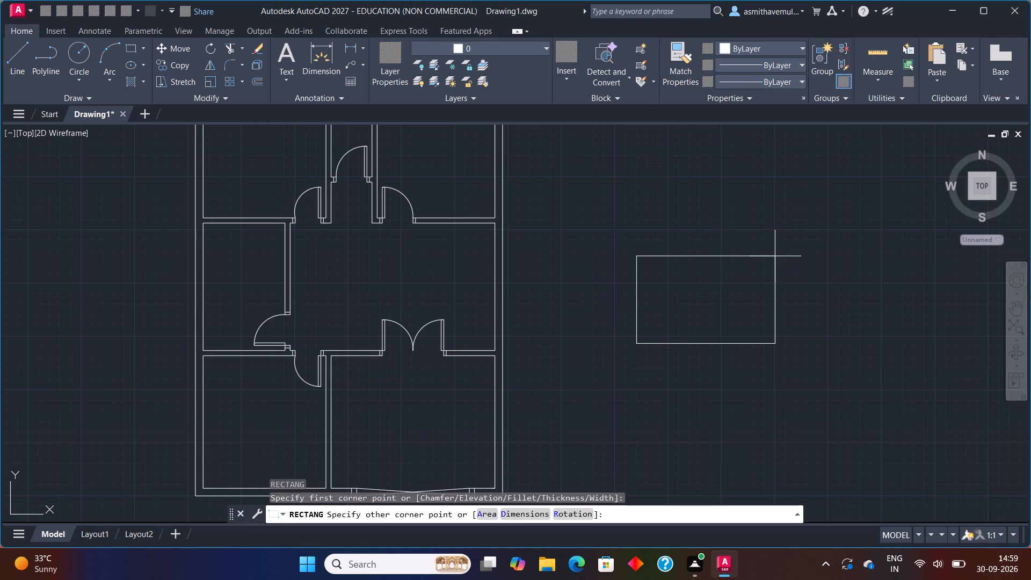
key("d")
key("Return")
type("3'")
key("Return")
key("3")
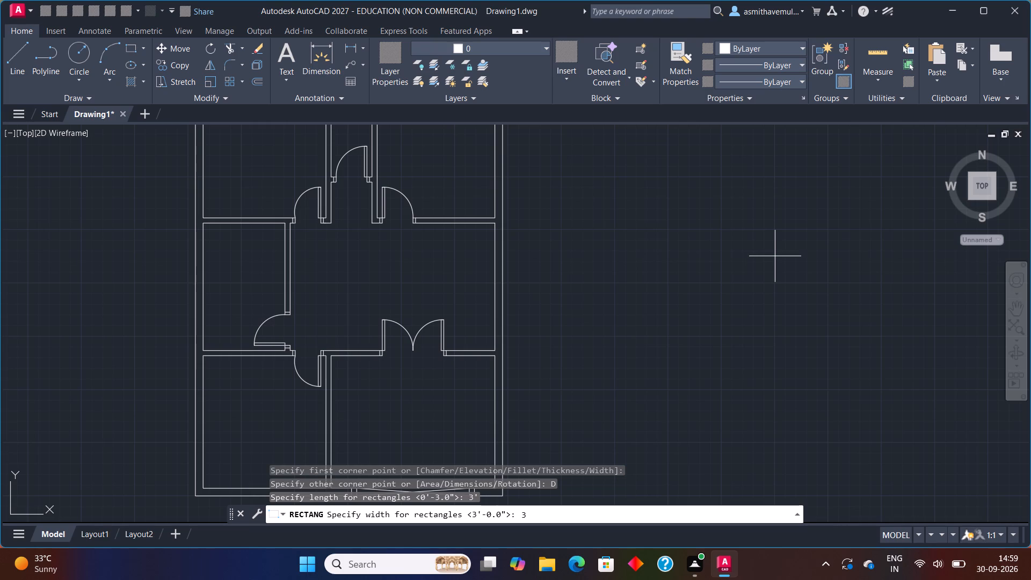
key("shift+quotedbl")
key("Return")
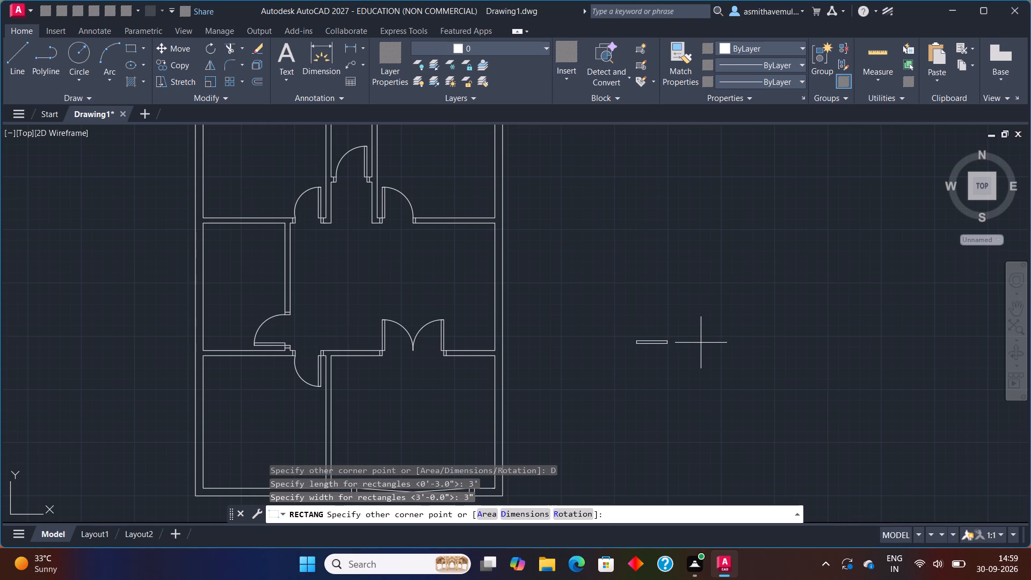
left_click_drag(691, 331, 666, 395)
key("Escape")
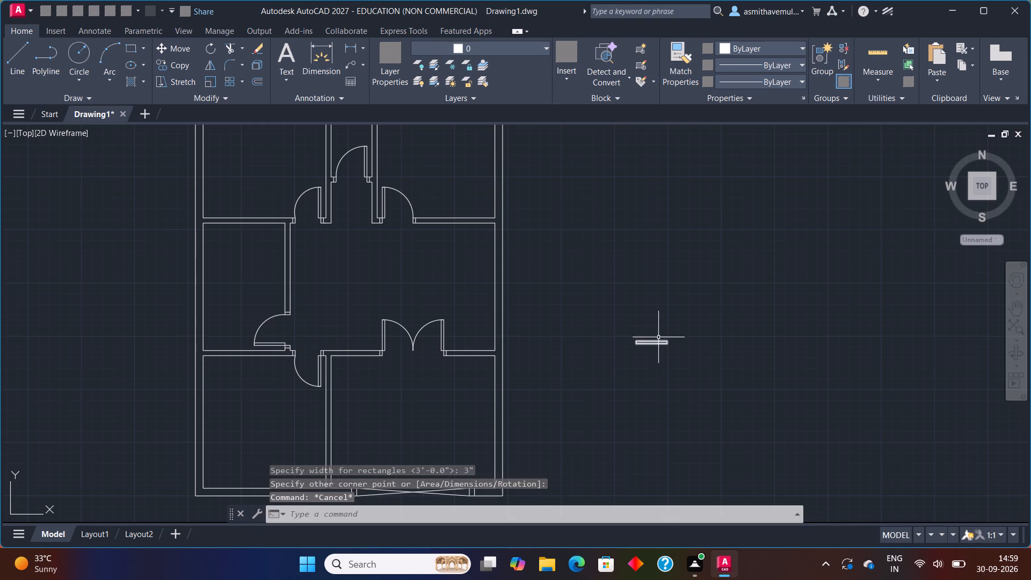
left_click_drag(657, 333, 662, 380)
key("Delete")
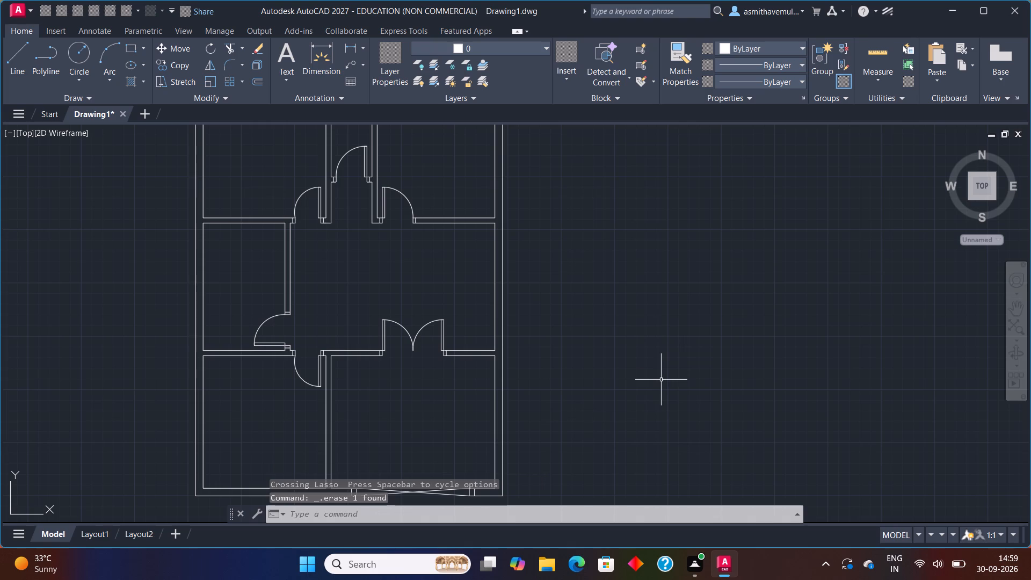
Draw a rectangle 3' long and 9" wide in the empty area east of the plan.
type("REC")
key("Return")
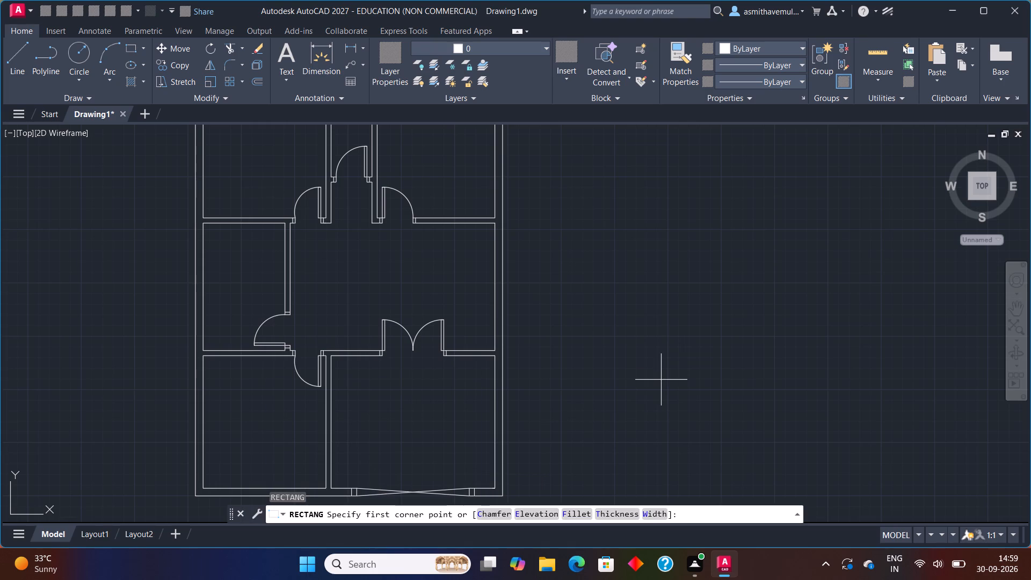
left_click(689, 405)
key("d")
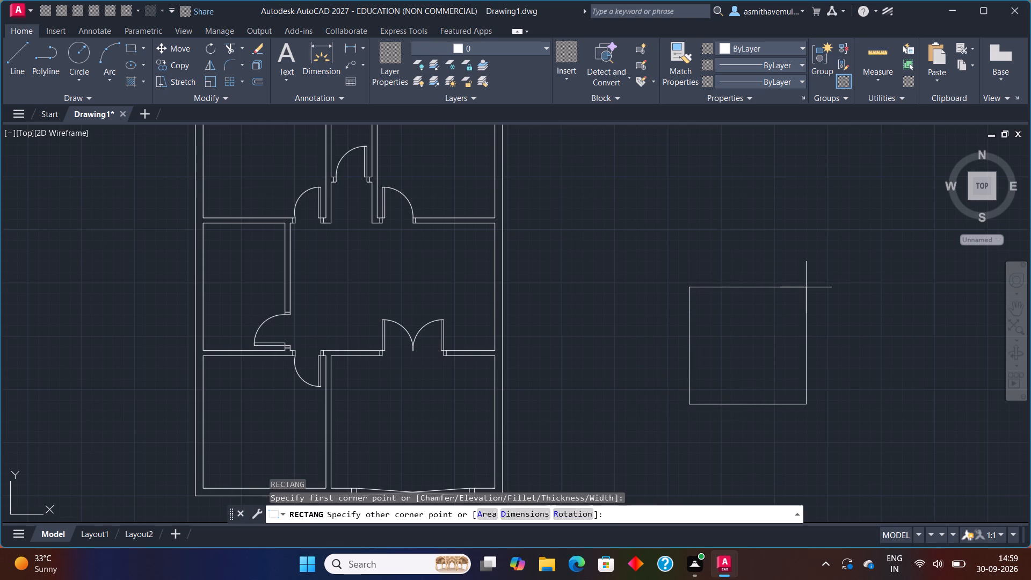
key("Return")
type("3'")
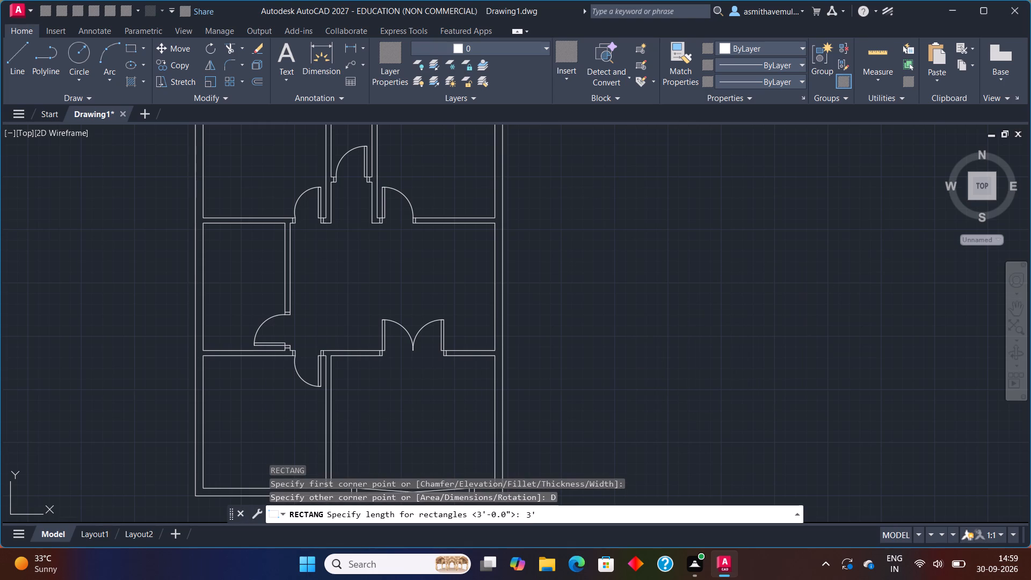
key("Return")
key("9")
key("shift+quotedbl")
key("Return")
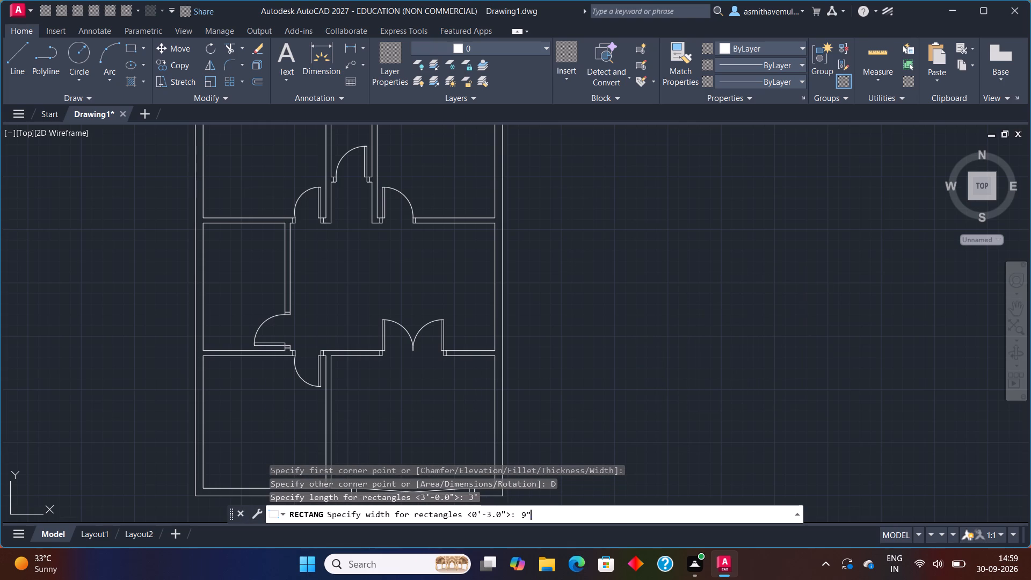
left_click(804, 289)
Draw a horizontal centre line across the 3' by 9" rectangle, joining the midpoints of its two short sides.
scroll(718, 415, "up", 1)
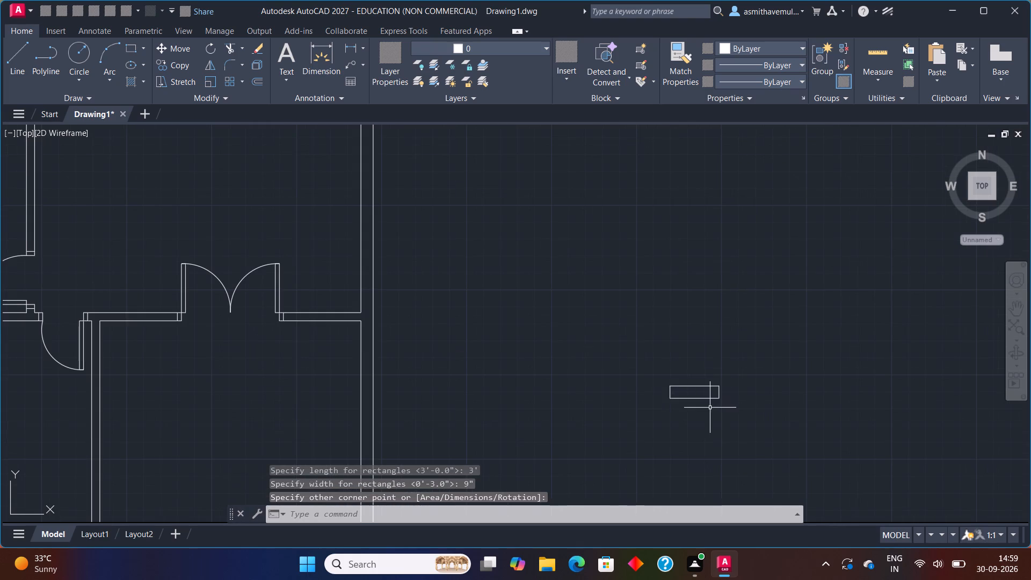
middle_click_drag(710, 404, 667, 309)
scroll(660, 294, "up", 2)
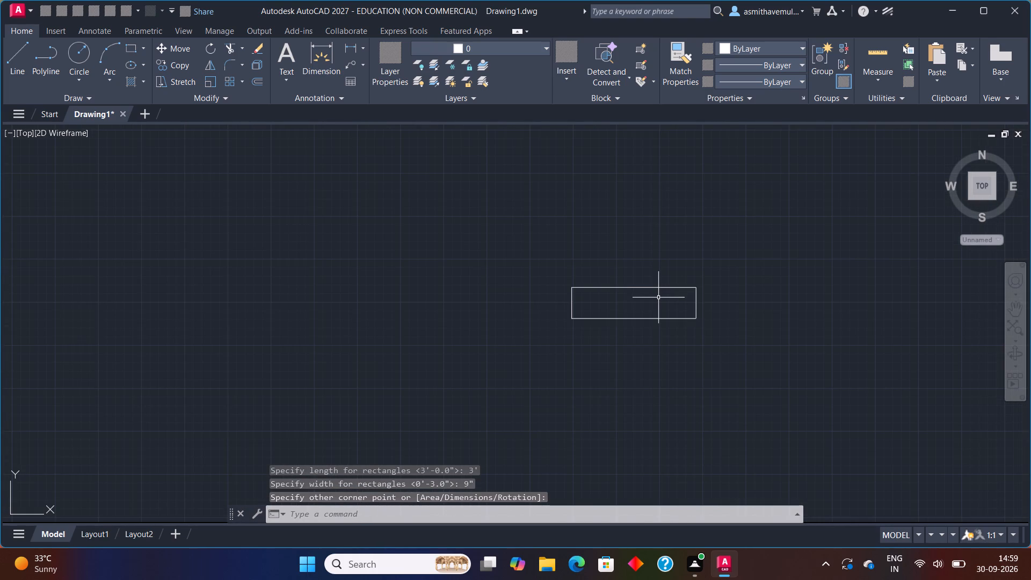
key("l")
key("Return")
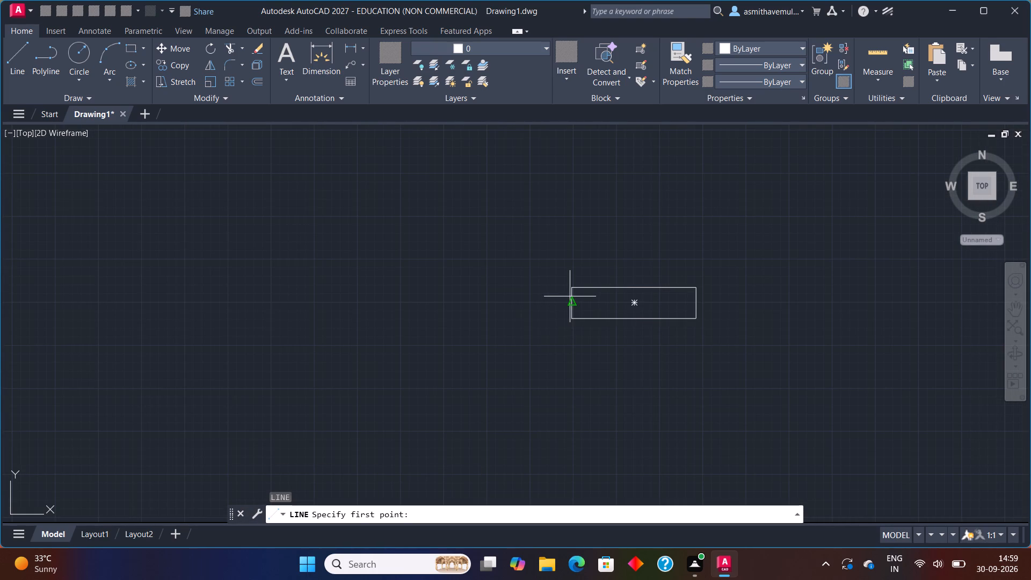
scroll(570, 299, "up", 2)
left_click(572, 308)
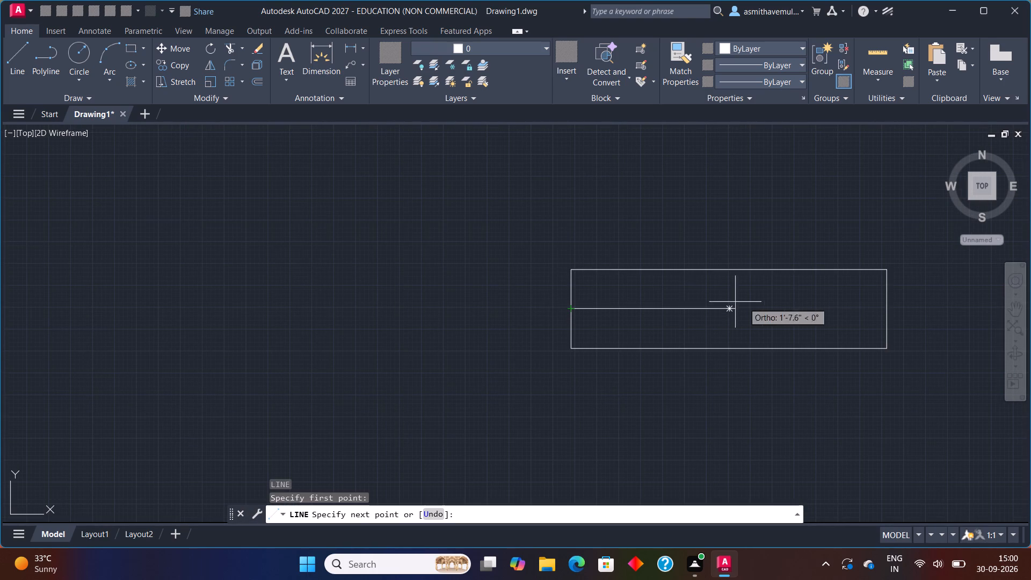
left_click(884, 307)
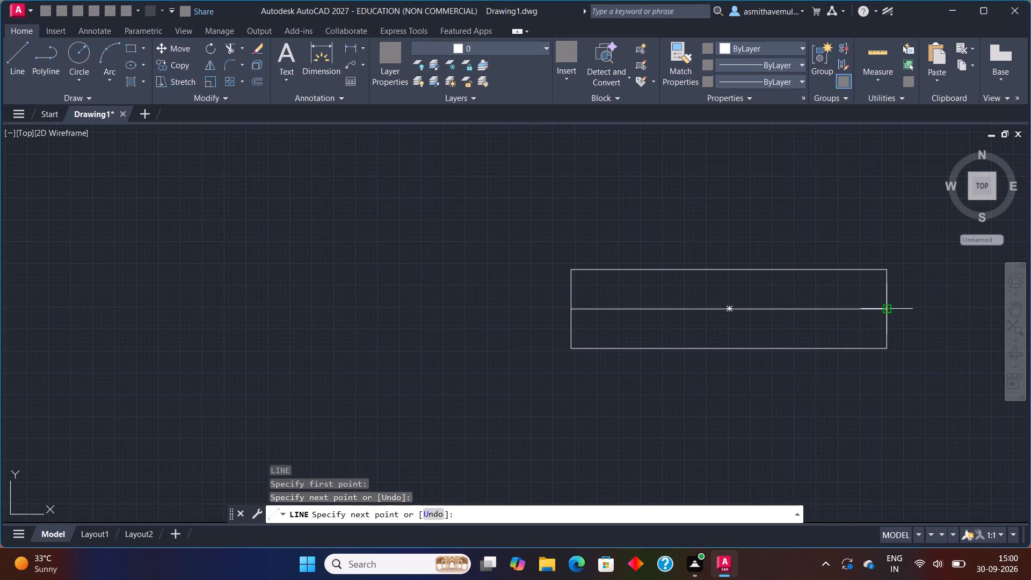
key("Escape")
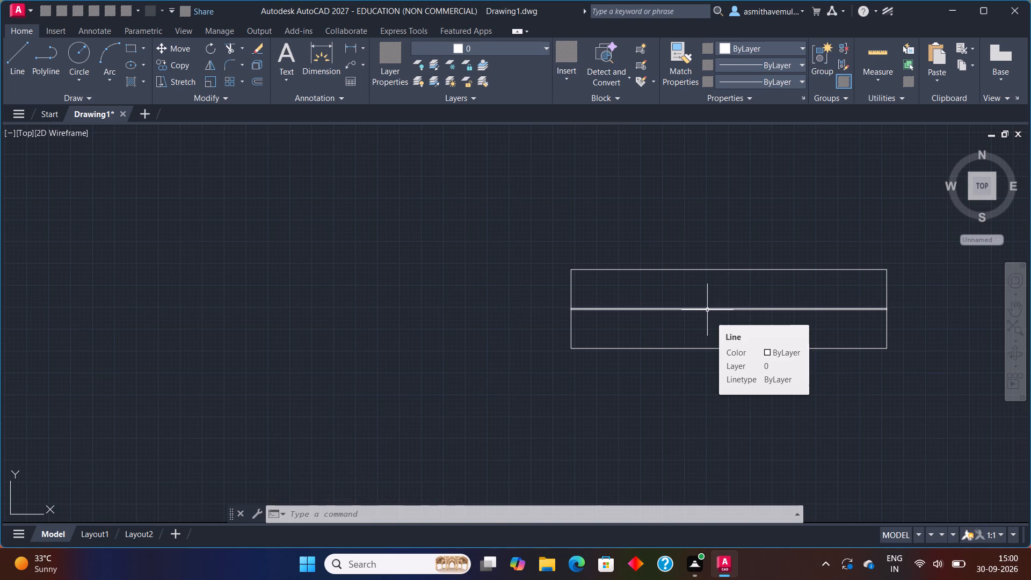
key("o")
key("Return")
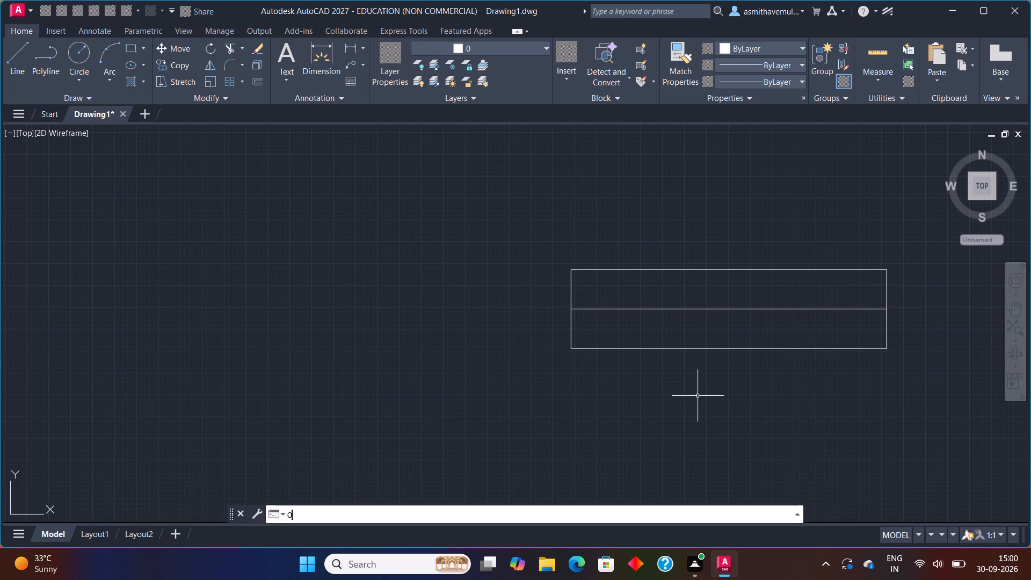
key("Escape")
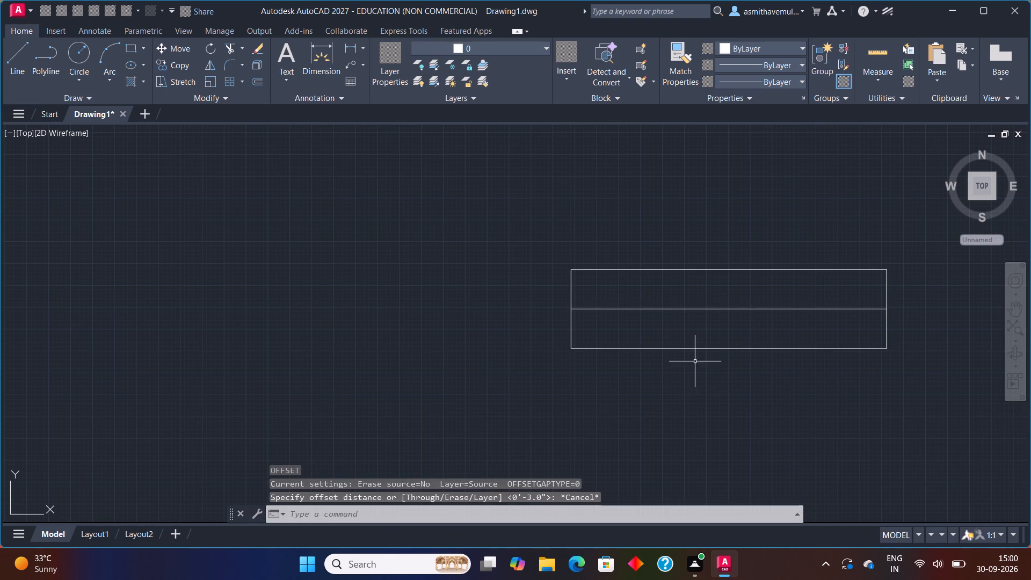
Explode the 3' by 9" rectangle into separate lines.
left_click(695, 352)
left_click(695, 351)
left_click_drag(703, 353, 700, 345)
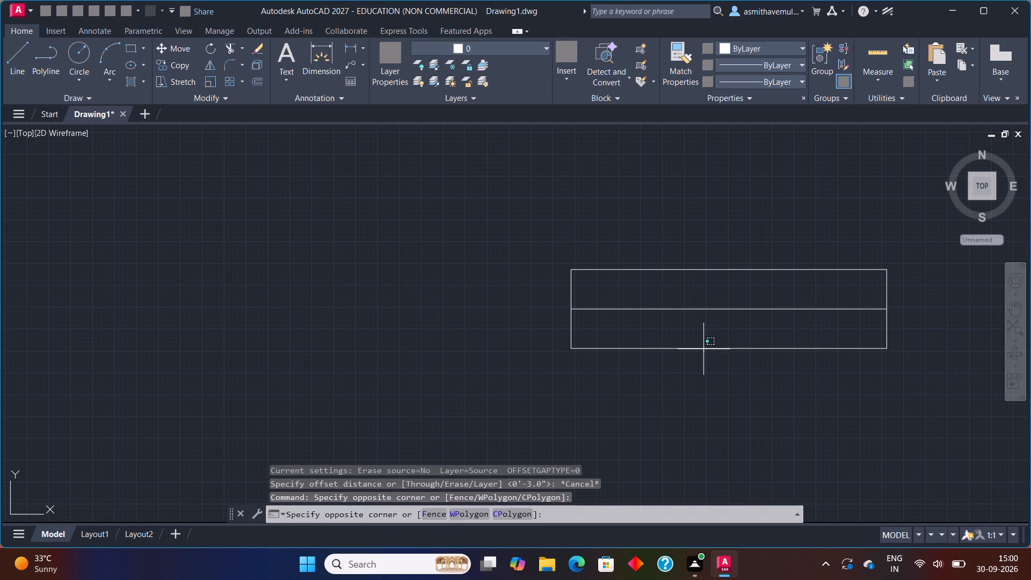
left_click_drag(700, 345, 693, 345)
key("x")
key("Return")
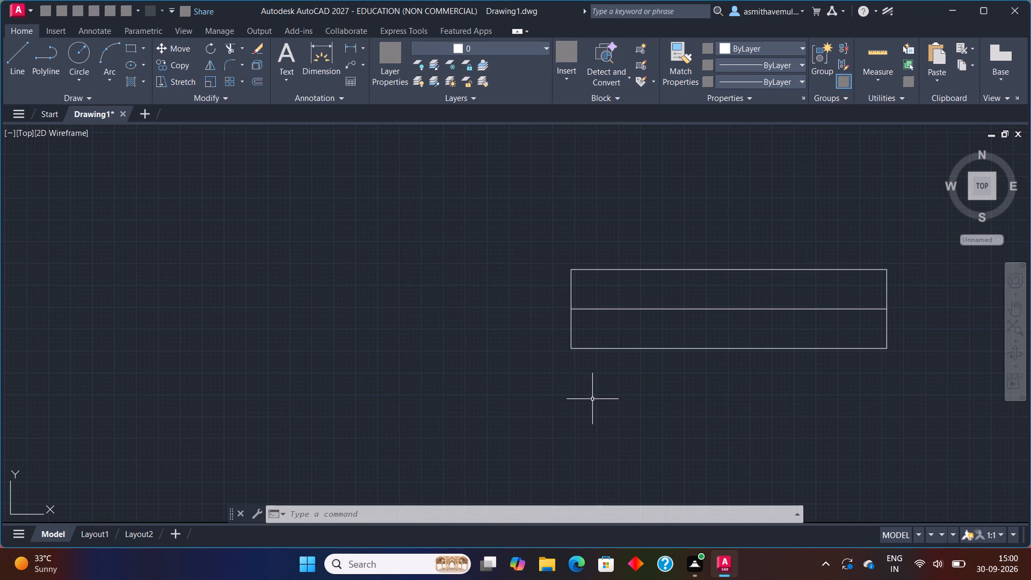
Offset the 3' by 9" rectangle's two short sides 3" outward and its centre line 3" toward the lower long side.
key("o")
key("Return")
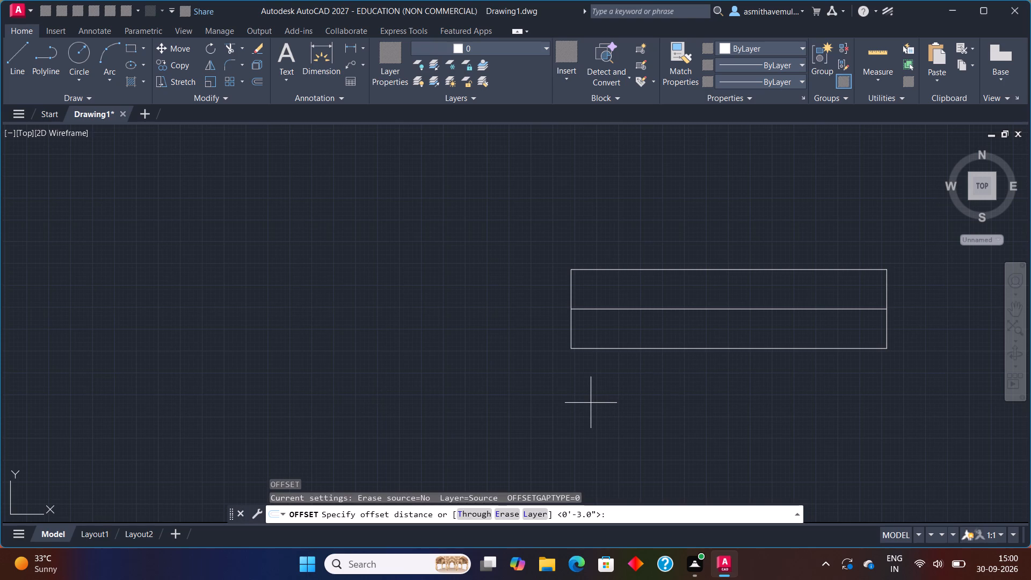
key("3")
key("shift+quotedbl")
key("Return")
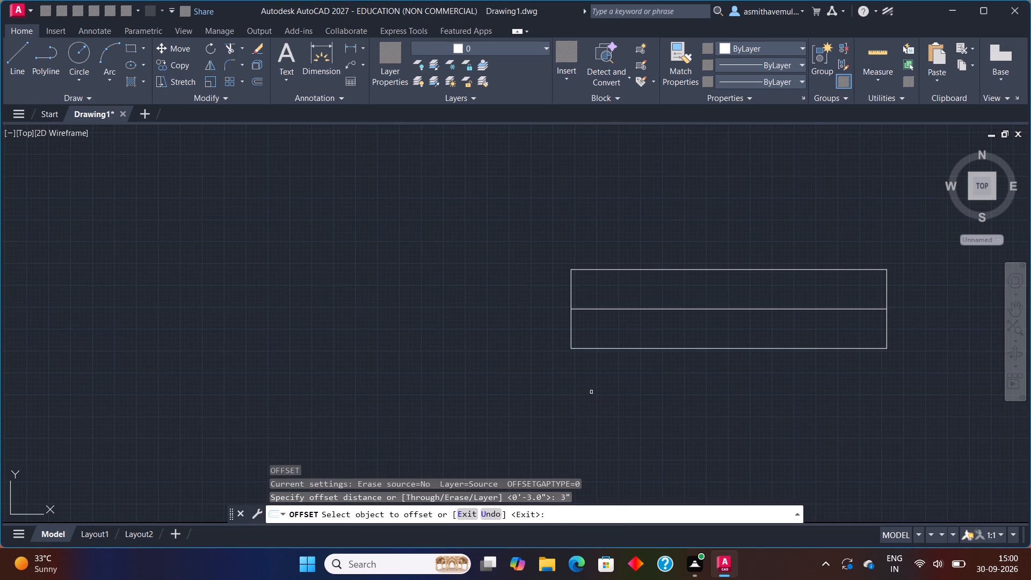
left_click(571, 325)
left_click(547, 329)
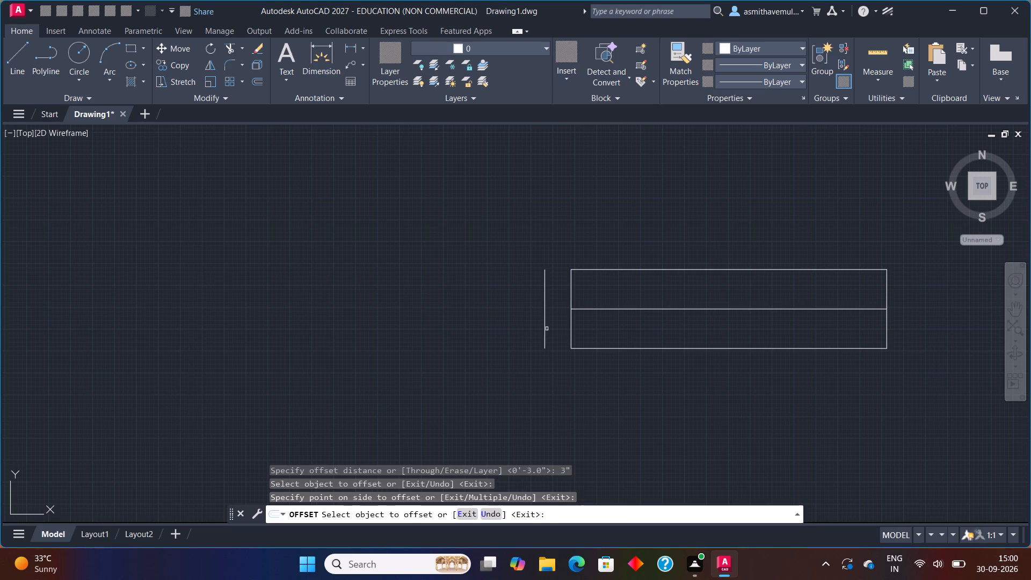
left_click(885, 335)
left_click(914, 332)
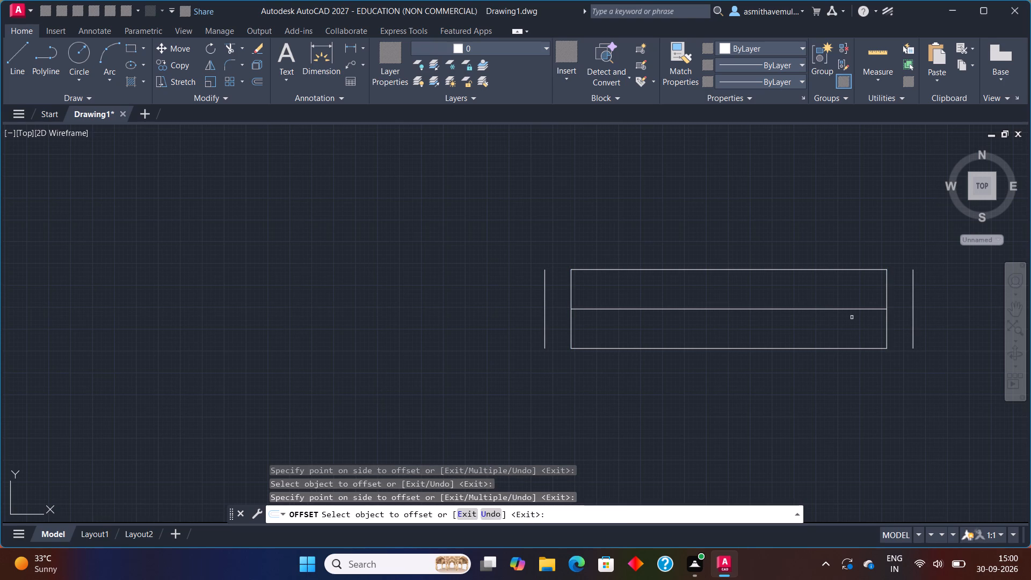
left_click(847, 309)
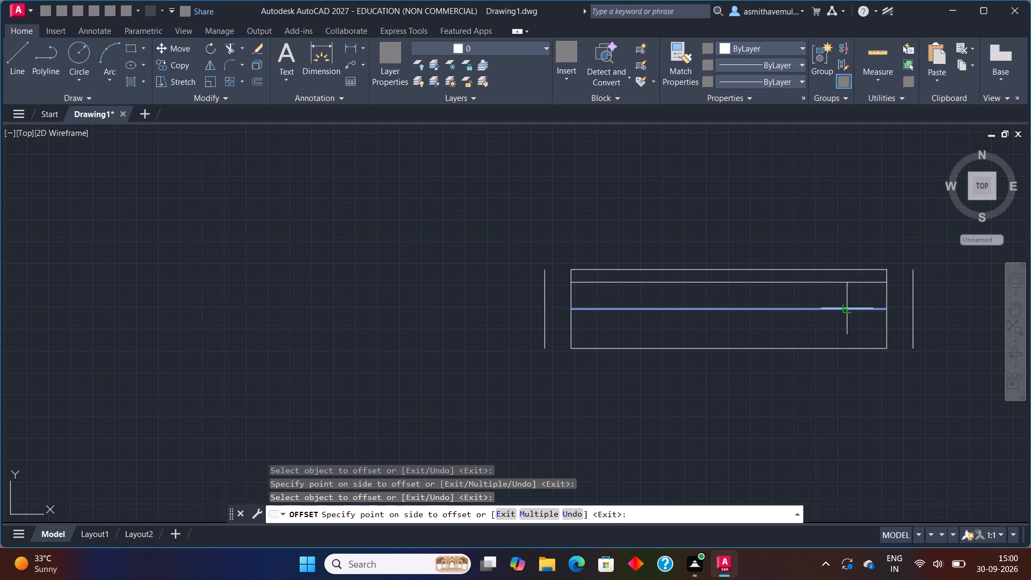
left_click(844, 323)
key("Escape")
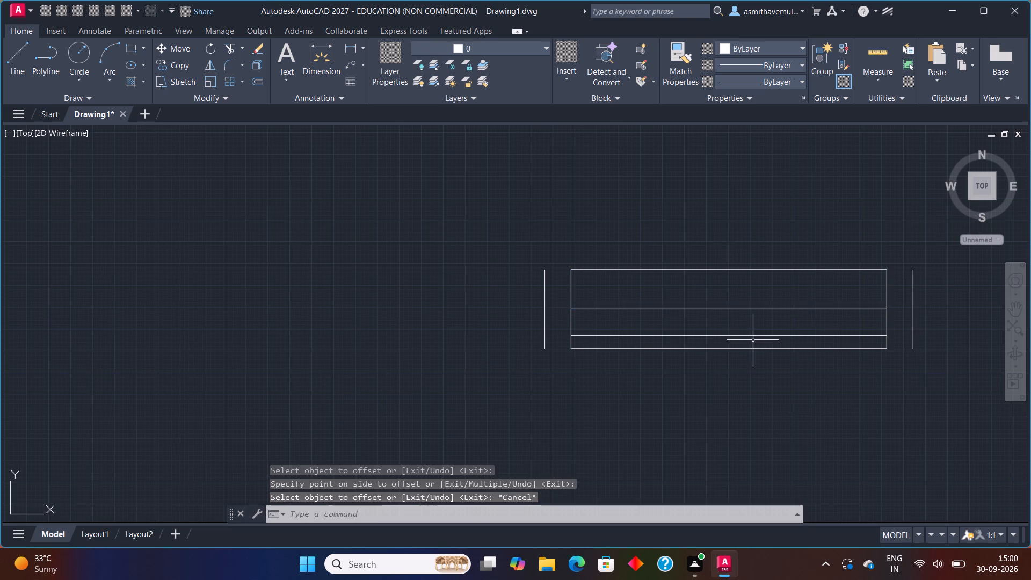
Move the complete 3' by 9" symbol about 10' west, closer to the plan's outer east wall.
scroll(750, 343, "down", 2)
left_click_drag(827, 322, 818, 312)
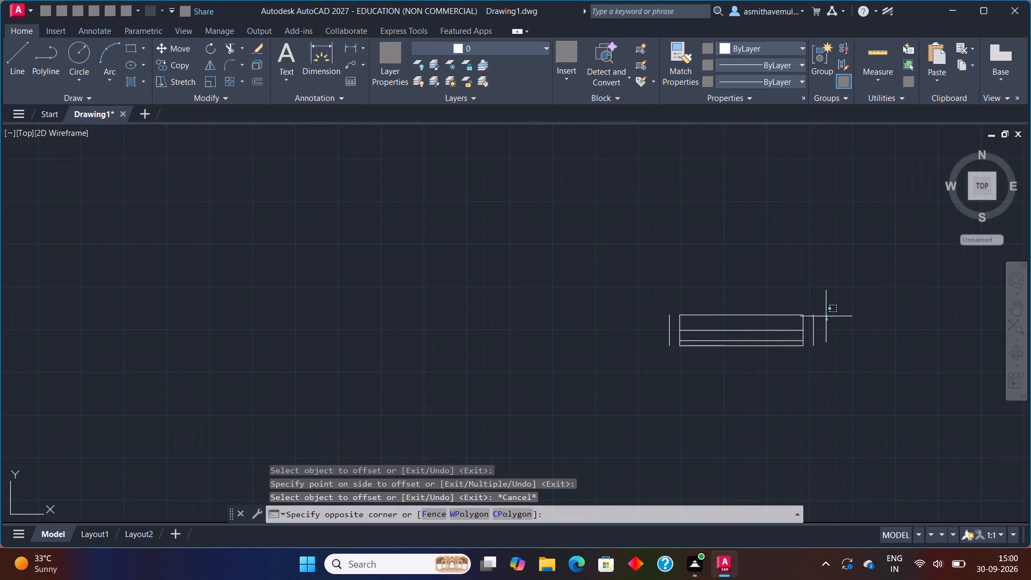
left_click_drag(818, 312, 755, 290)
left_click_drag(823, 288, 654, 333)
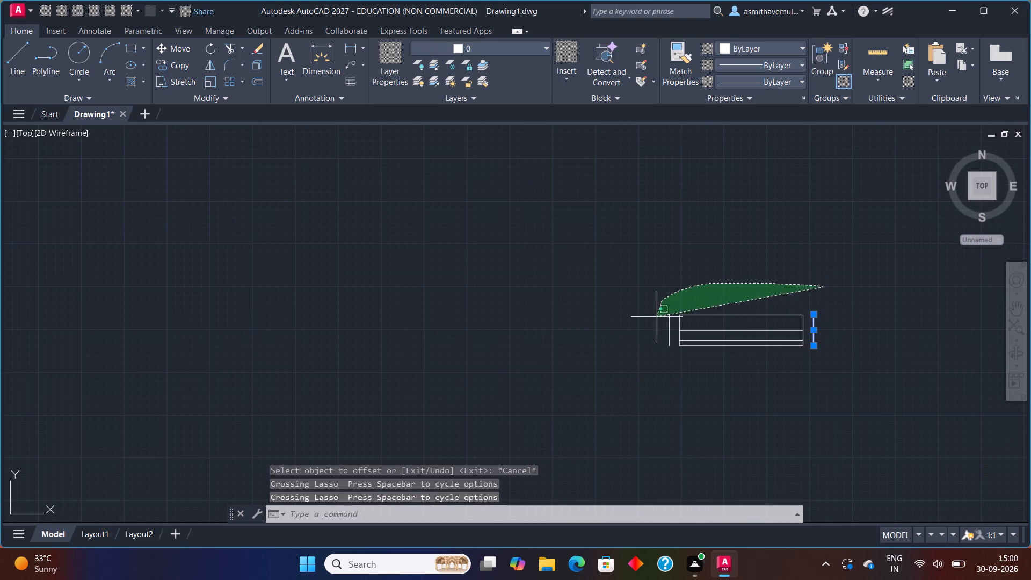
left_click_drag(654, 333, 762, 390)
key("m")
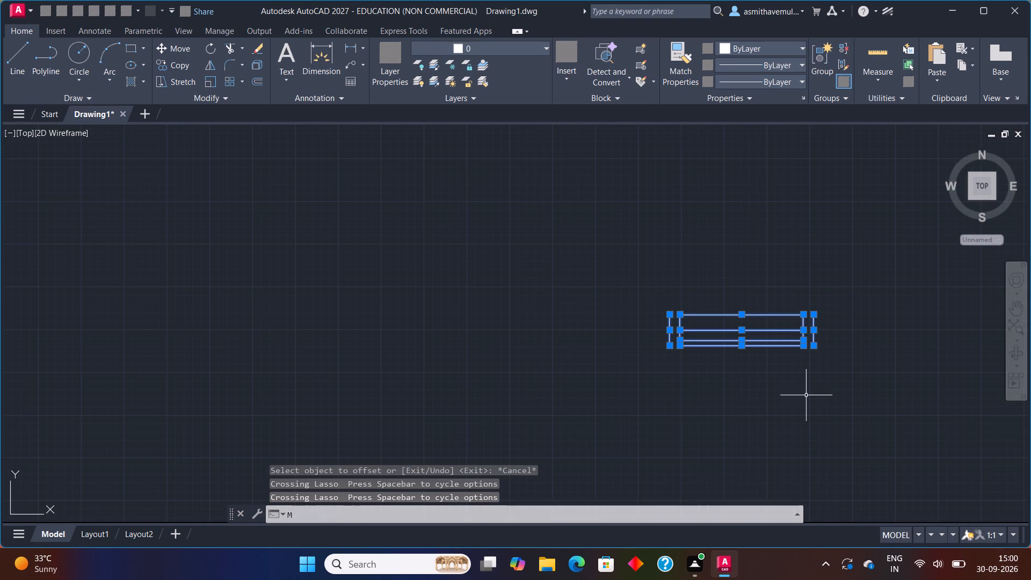
key("Return")
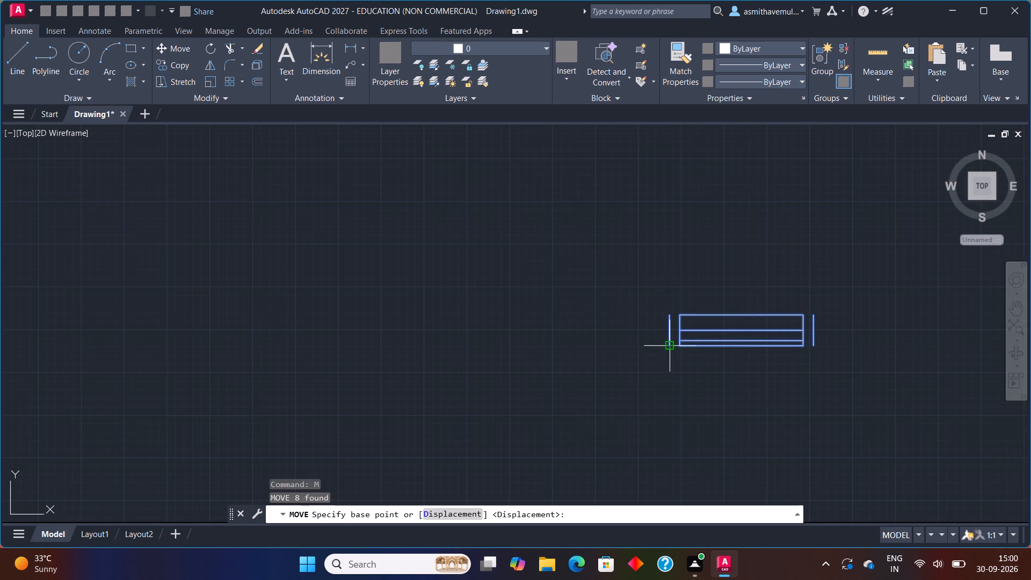
left_click(672, 347)
scroll(344, 334, "down", 2)
middle_click_drag(344, 334, 416, 334)
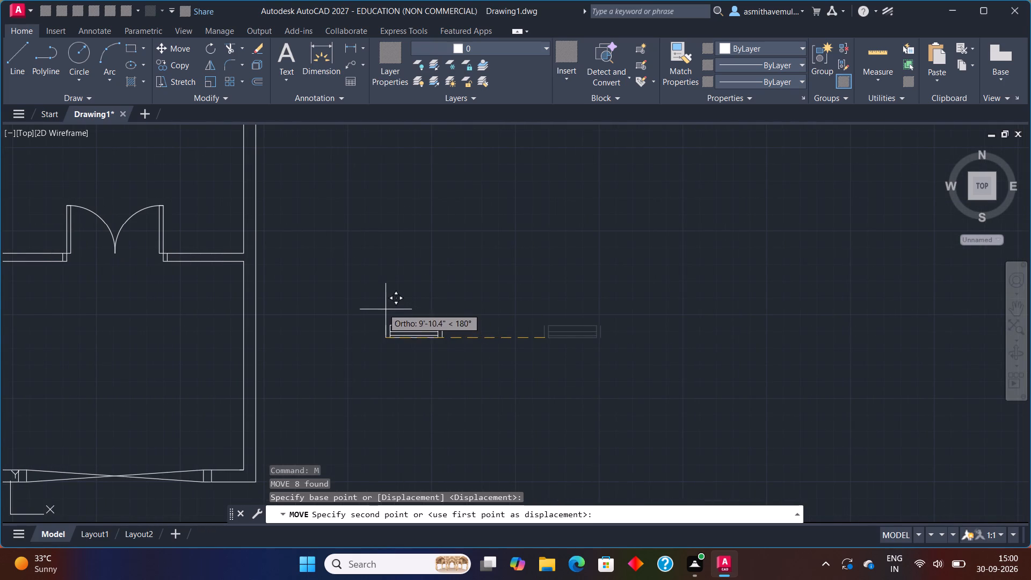
left_click(381, 307)
Copy the 3' by 9" symbol four times, one directly east and three spread freely below with Ortho off.
scroll(417, 345, "up", 1)
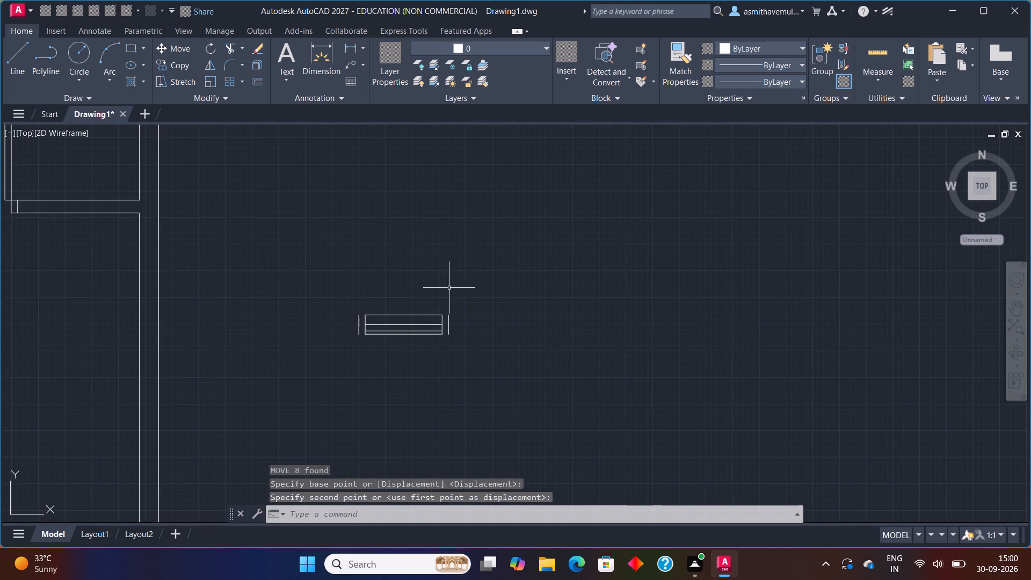
left_click_drag(446, 287, 357, 361)
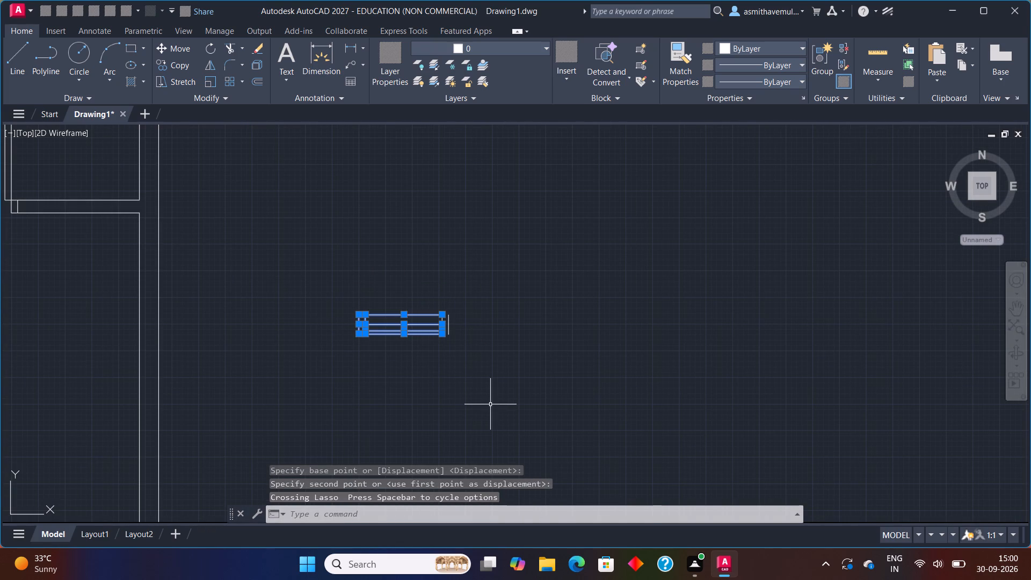
left_click_drag(498, 350, 347, 401)
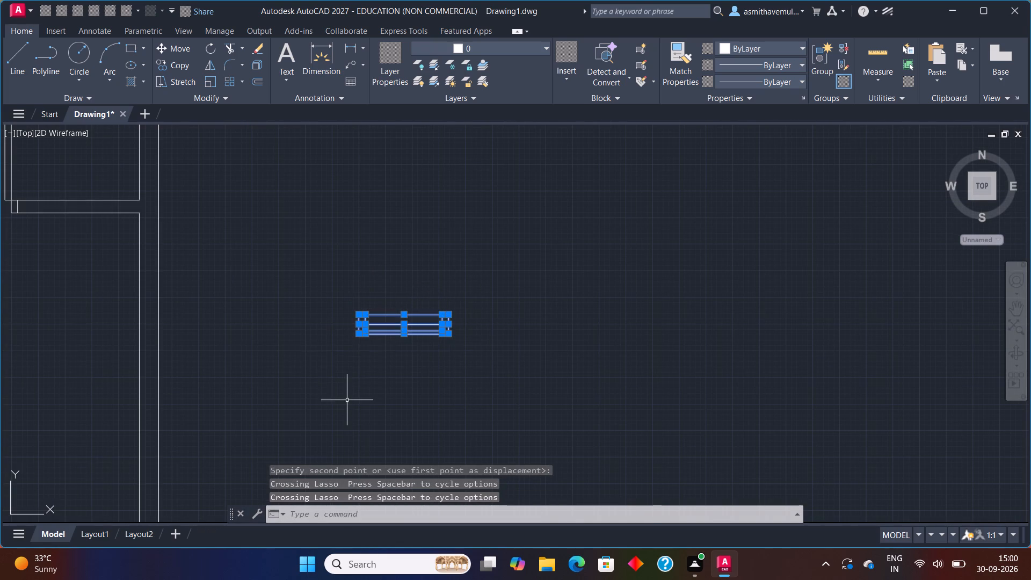
scroll(377, 388, "up", 1)
type("COPY")
key("Return")
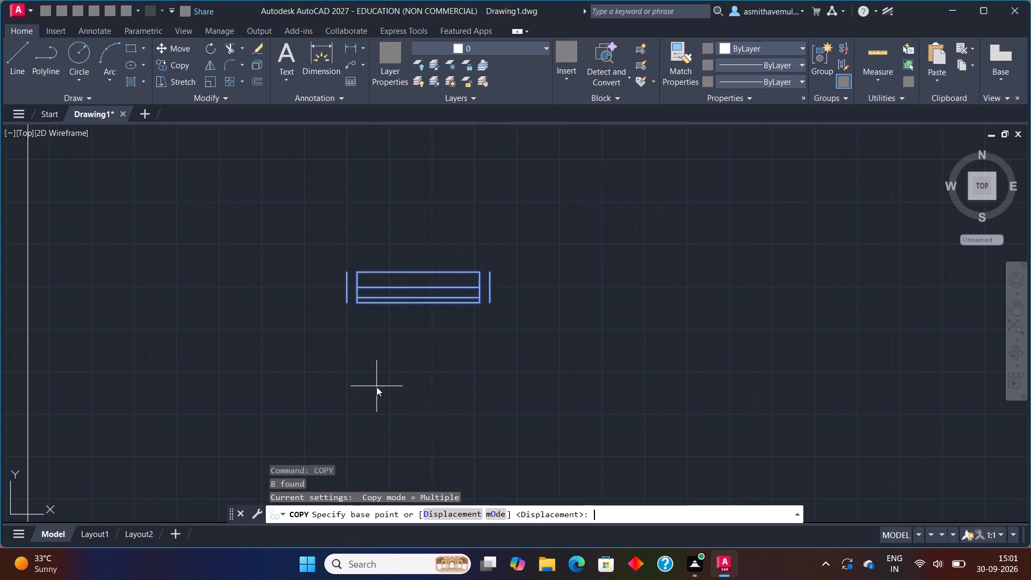
left_click(489, 306)
left_click(711, 317)
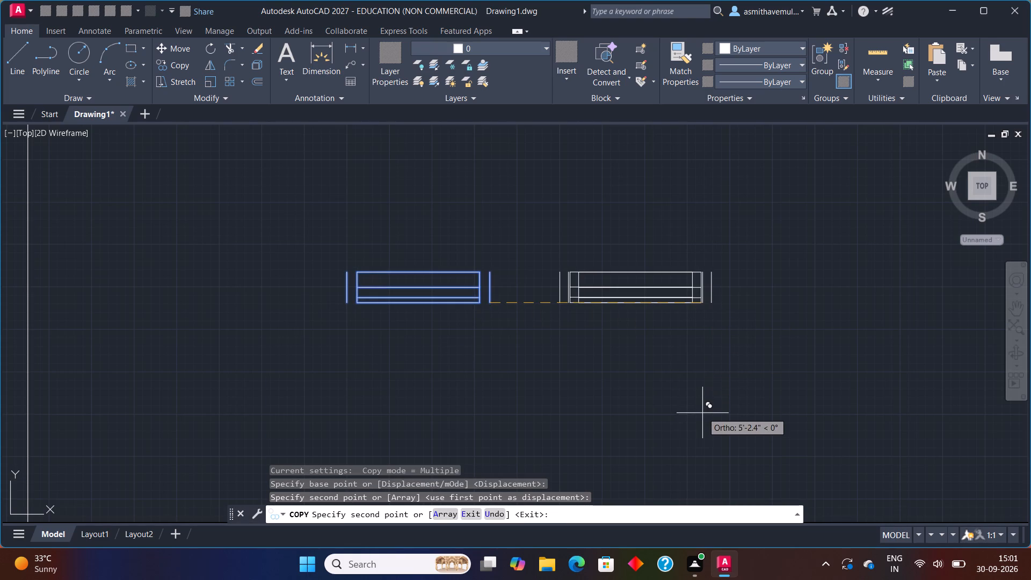
key("F8")
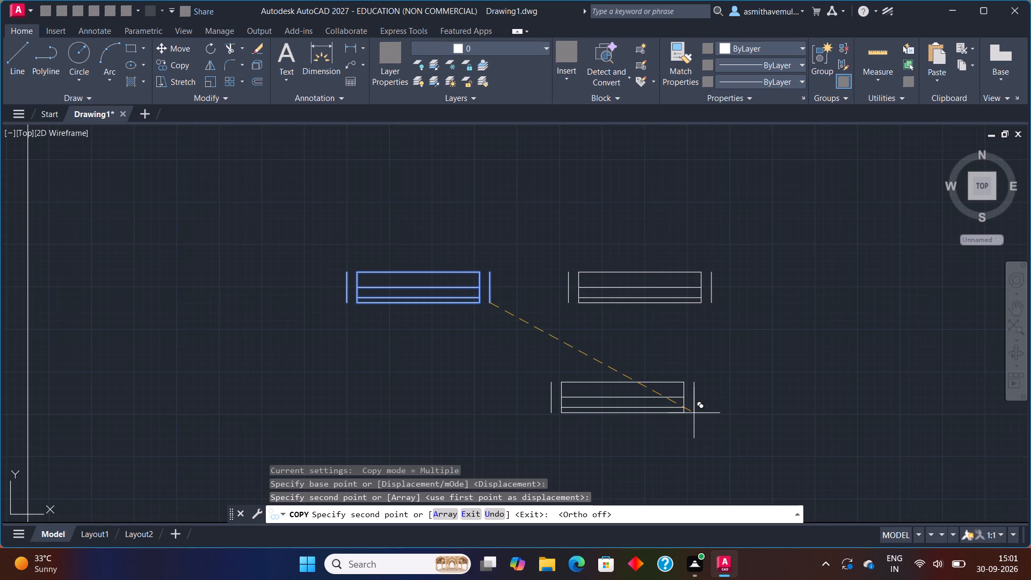
left_click(694, 412)
left_click(502, 391)
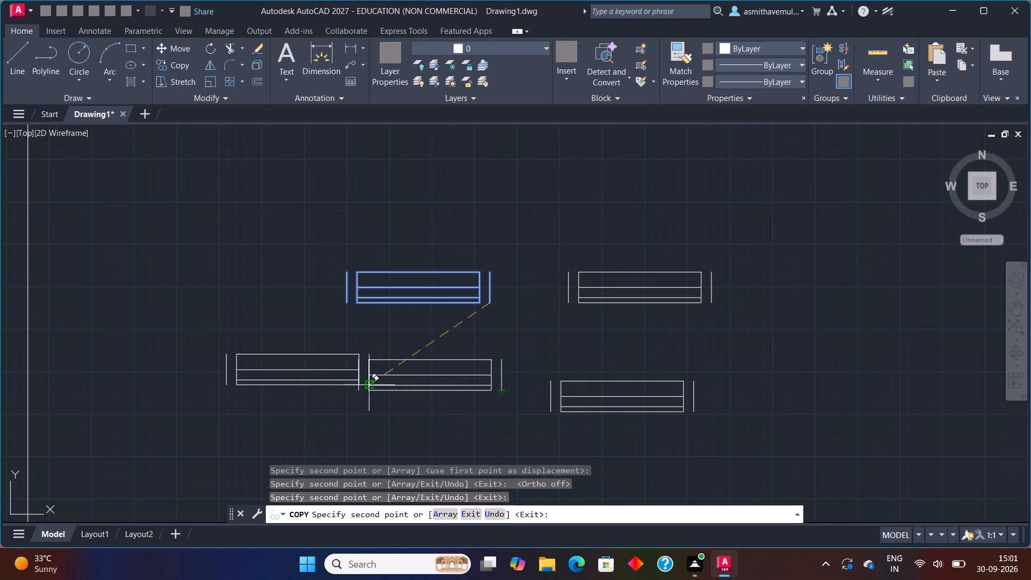
left_click(336, 369)
key("Escape")
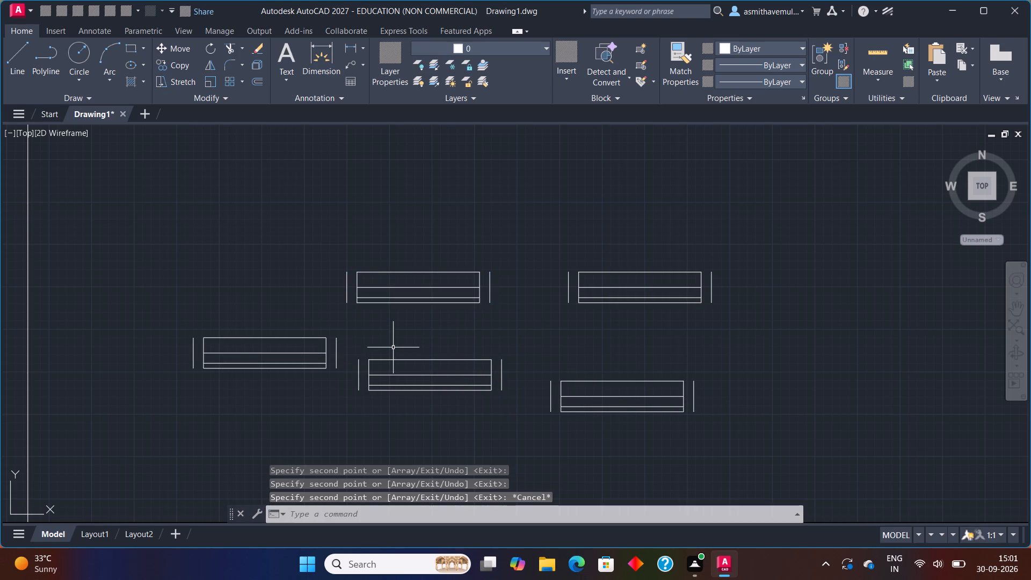
Draw a rectangle 2'6" long and 9" wide in the empty area north of the copied symbols.
middle_click_drag(410, 304, 367, 408)
scroll(348, 363, "down", 1)
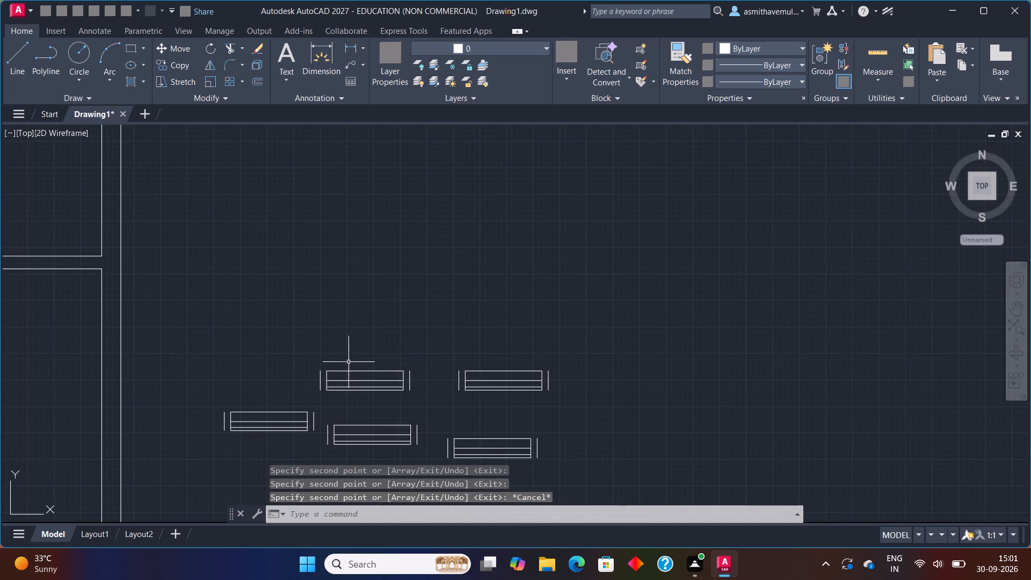
middle_click_drag(369, 327, 313, 400)
type("REC")
key("Return")
left_click(324, 317)
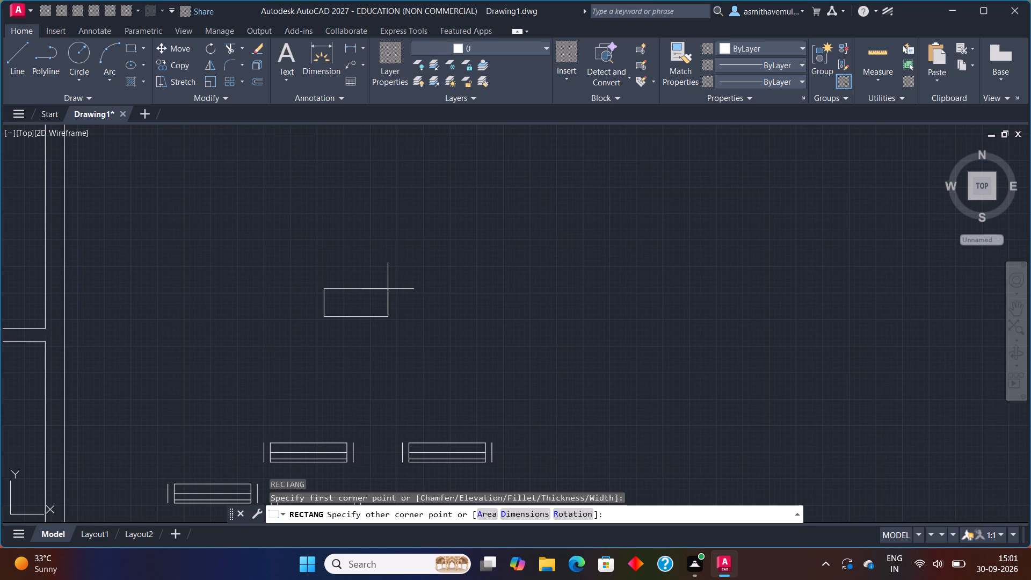
key("d")
key("Return")
type("3'")
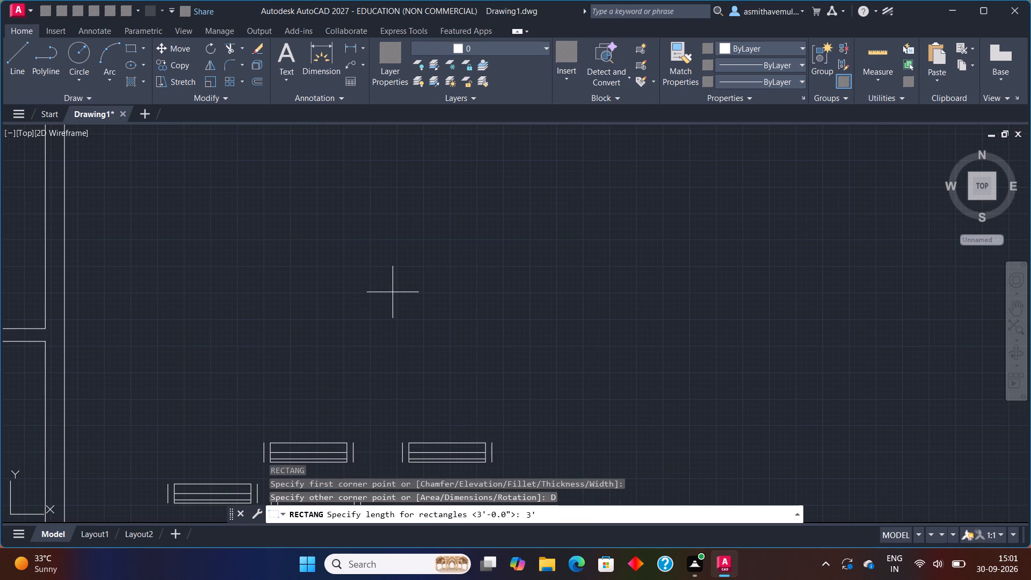
key("BackSpace")
key("BackSpace")
type("2'6\"")
key("Return")
type("9\"")
key("Return")
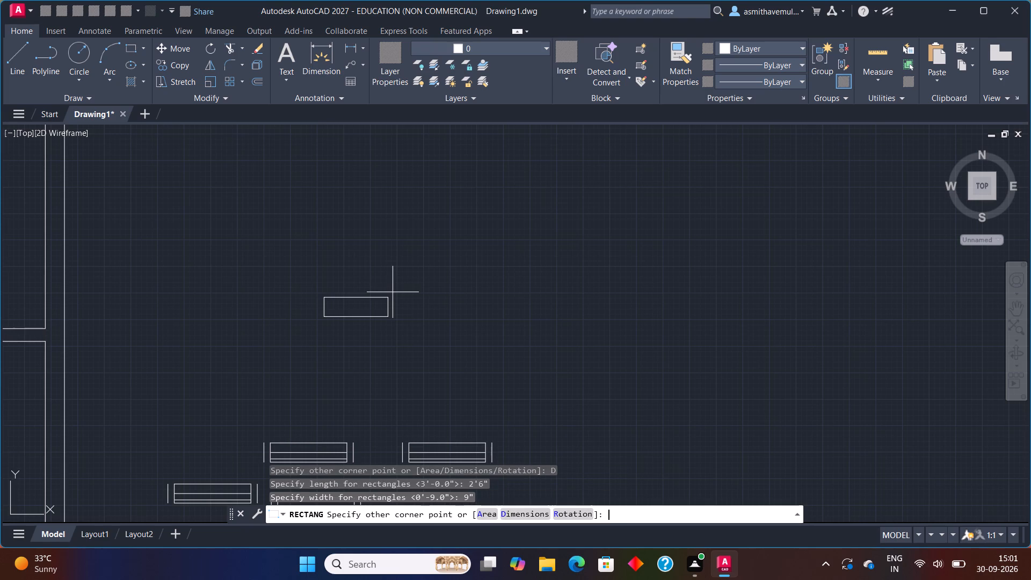
left_click(394, 314)
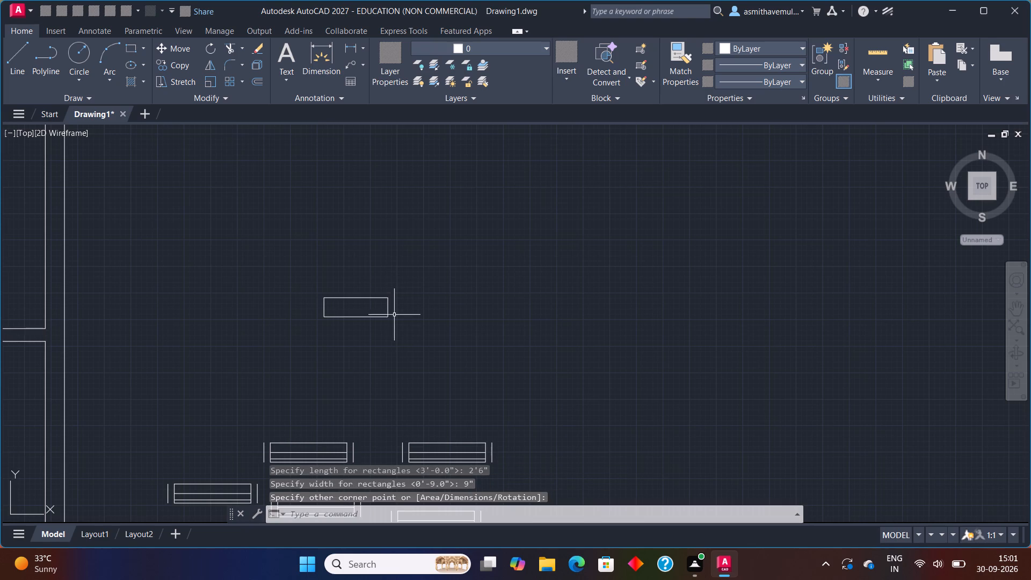
Explode the 2'6" by 9" rectangle into separate lines.
left_click(364, 317)
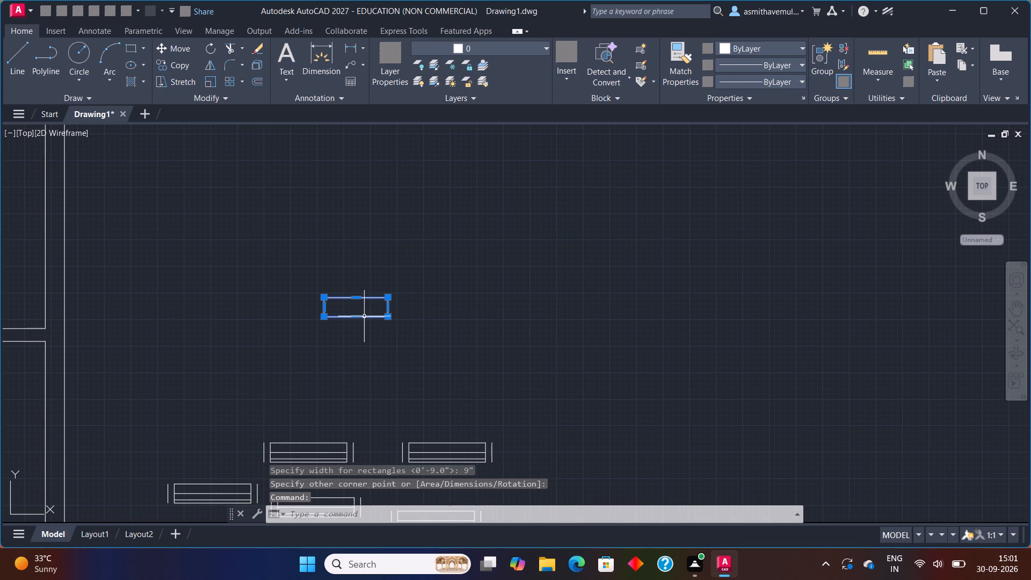
key("x")
key("Return")
Offset both short sides of the 2'6" by 9" rectangle 3" outward.
scroll(362, 318, "up", 1)
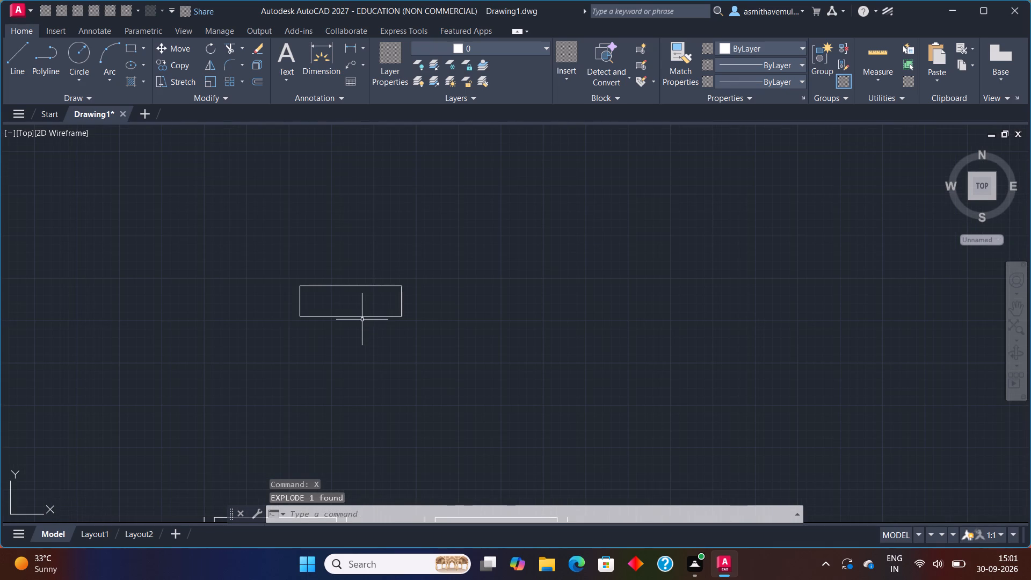
key("o")
key("Return")
key("3")
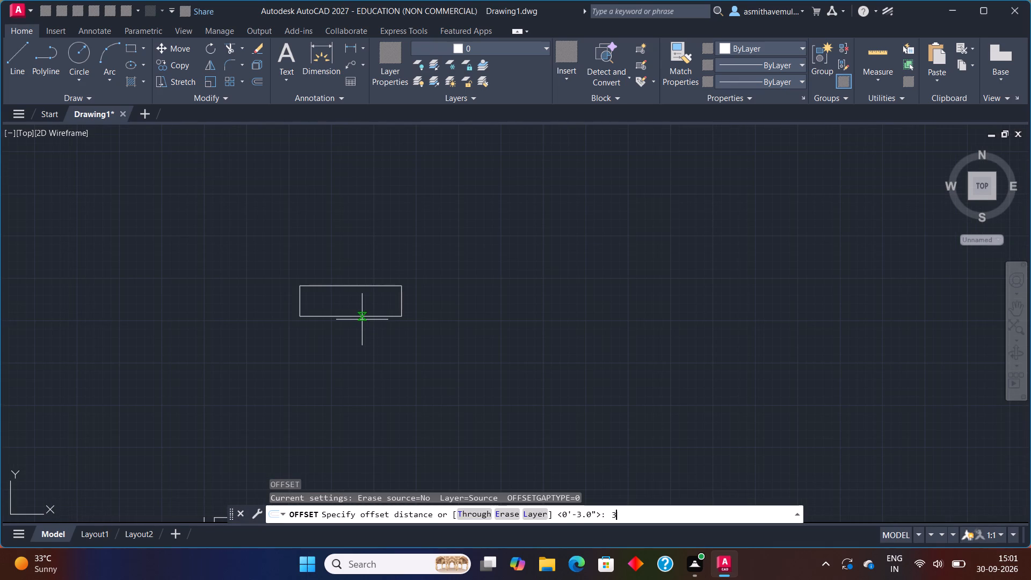
key("shift+quotedbl")
key("Return")
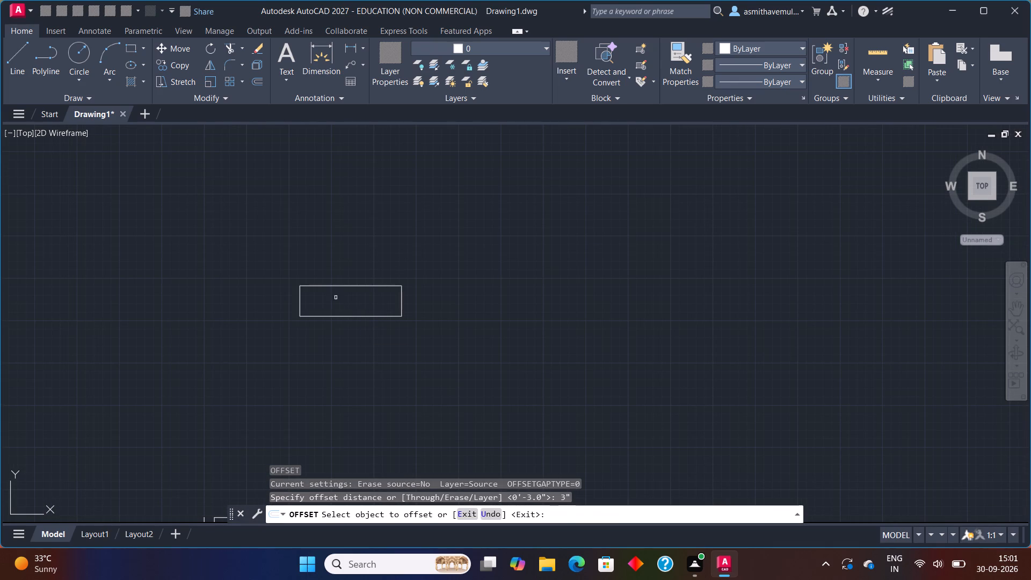
left_click(401, 307)
left_click(423, 306)
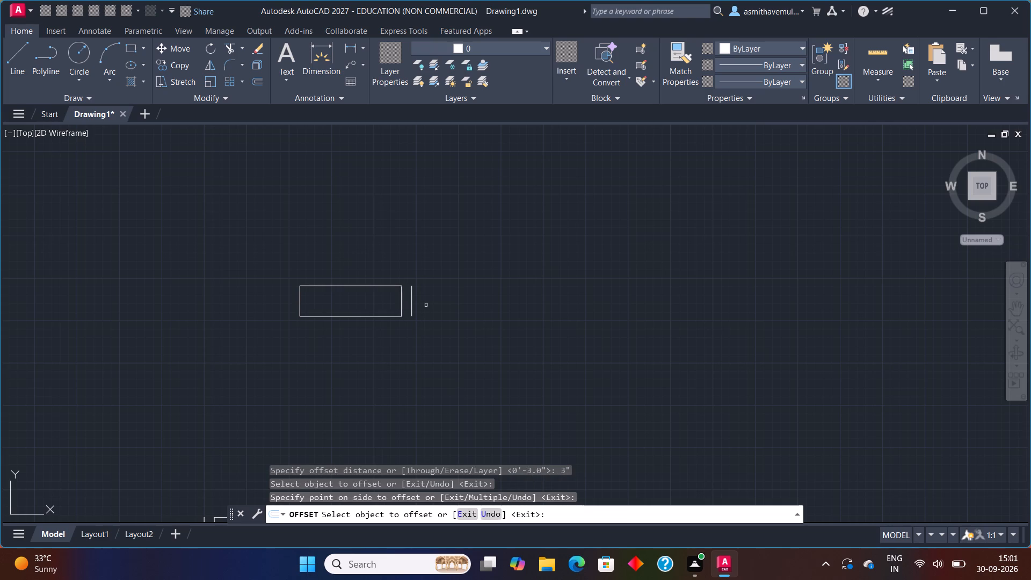
left_click(301, 305)
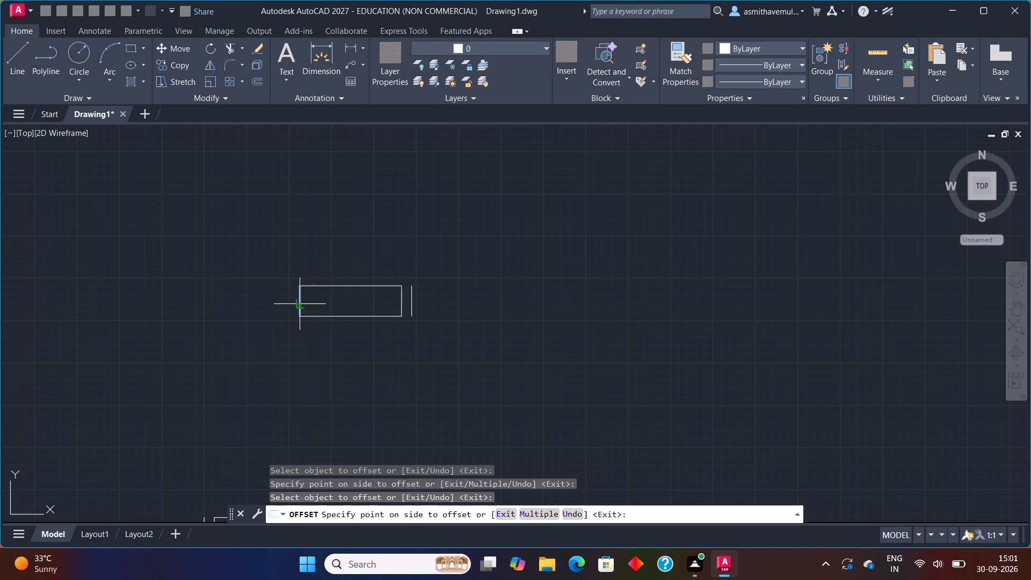
left_click(278, 305)
key("Escape")
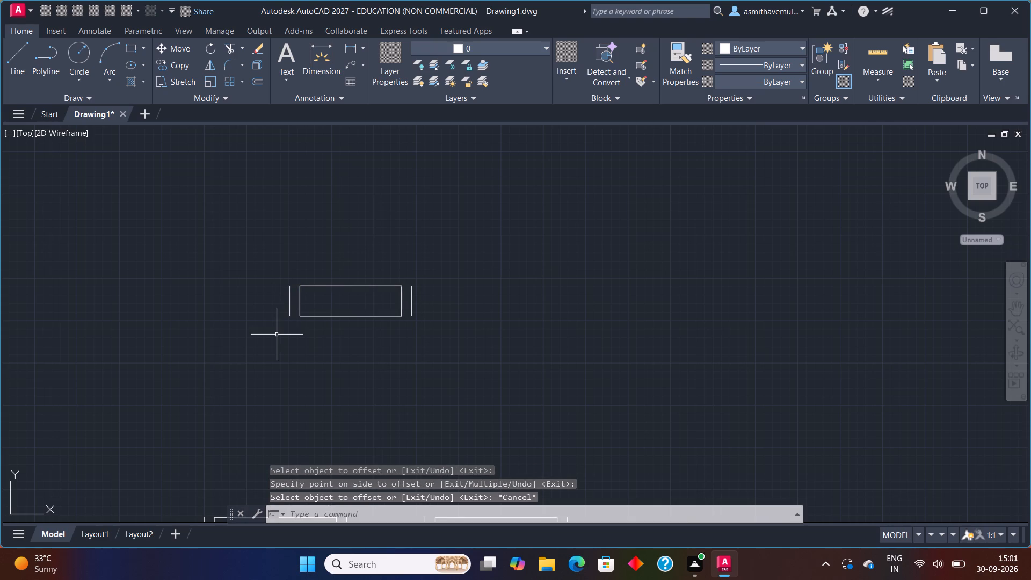
Draw a horizontal centre line inside the 2'6" by 9" rectangle, joining the midpoints of its two short sides.
key("l")
key("Return")
scroll(297, 291, "up", 2)
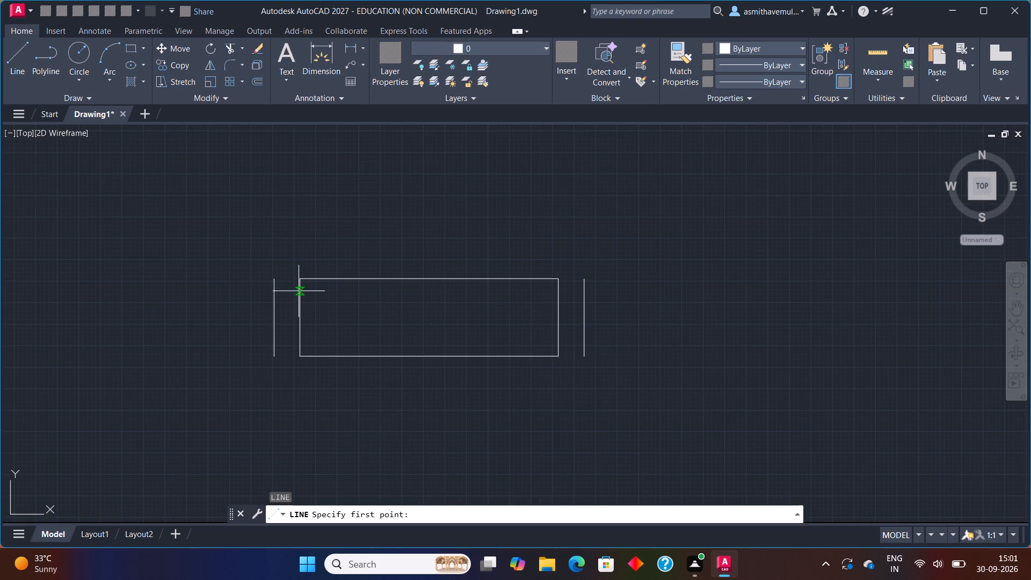
left_click(301, 317)
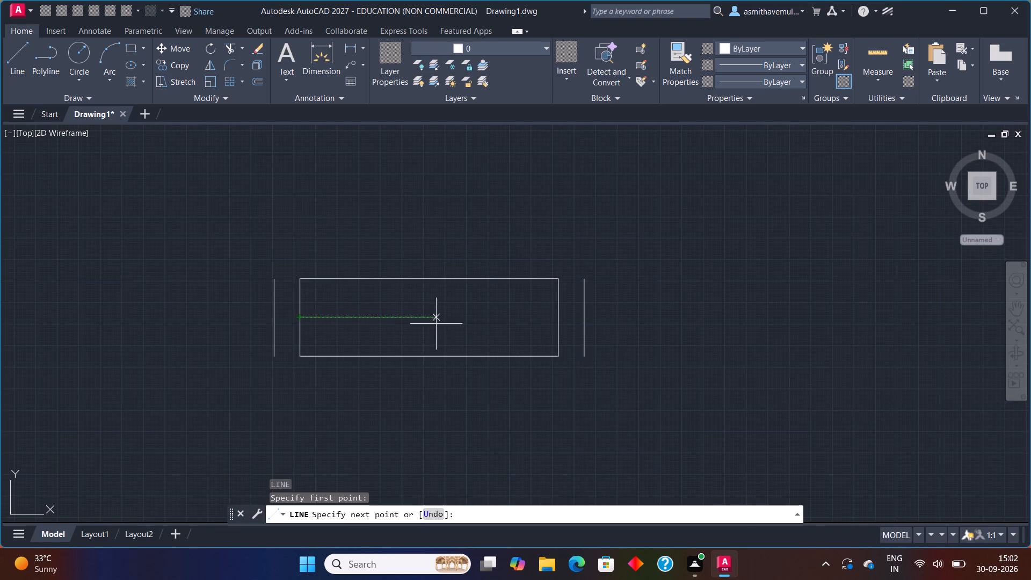
left_click(558, 317)
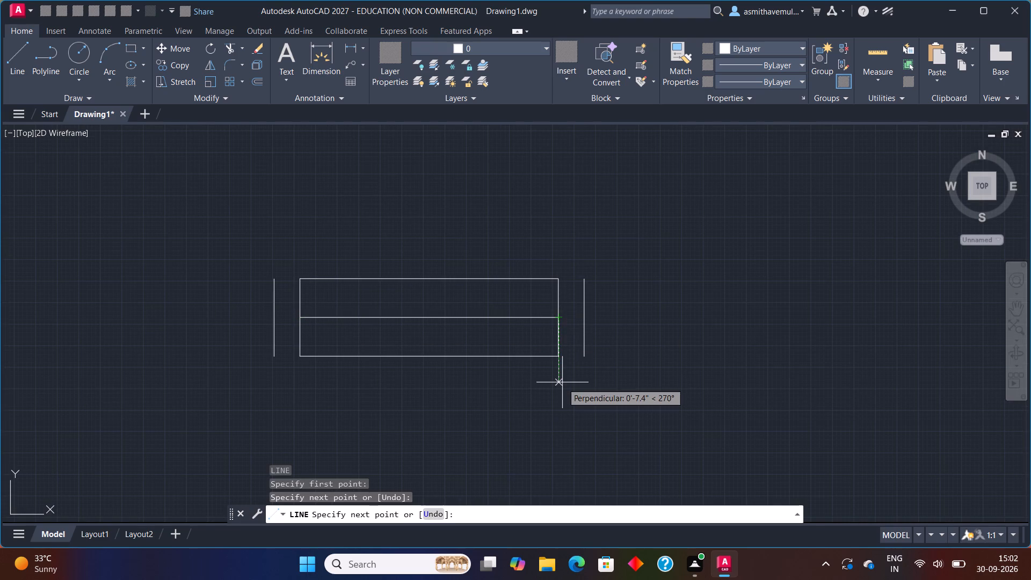
key("Escape")
Offset the rectangle's centre line 3" to both sides, above and below.
key("o")
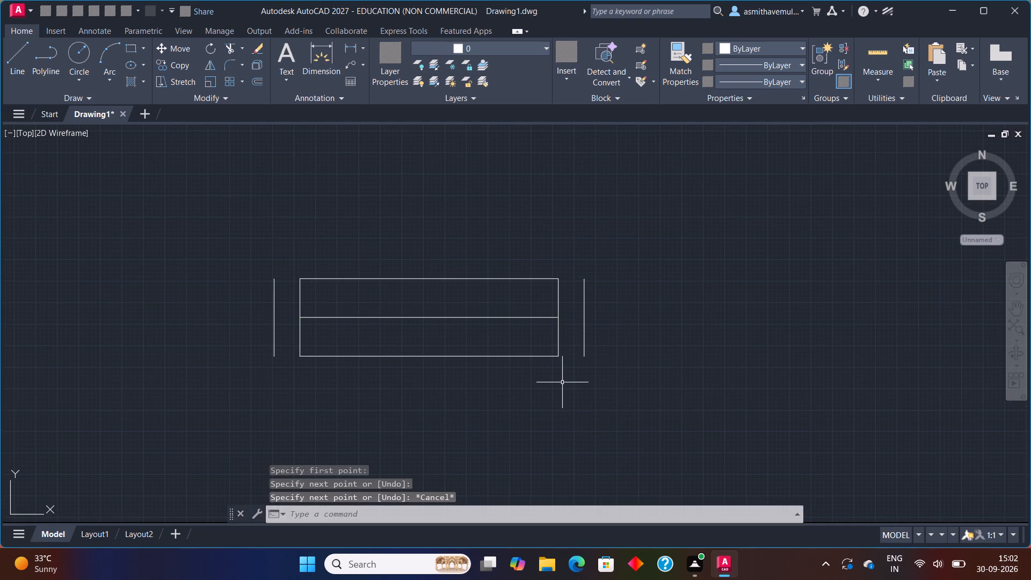
key("Return")
key("3")
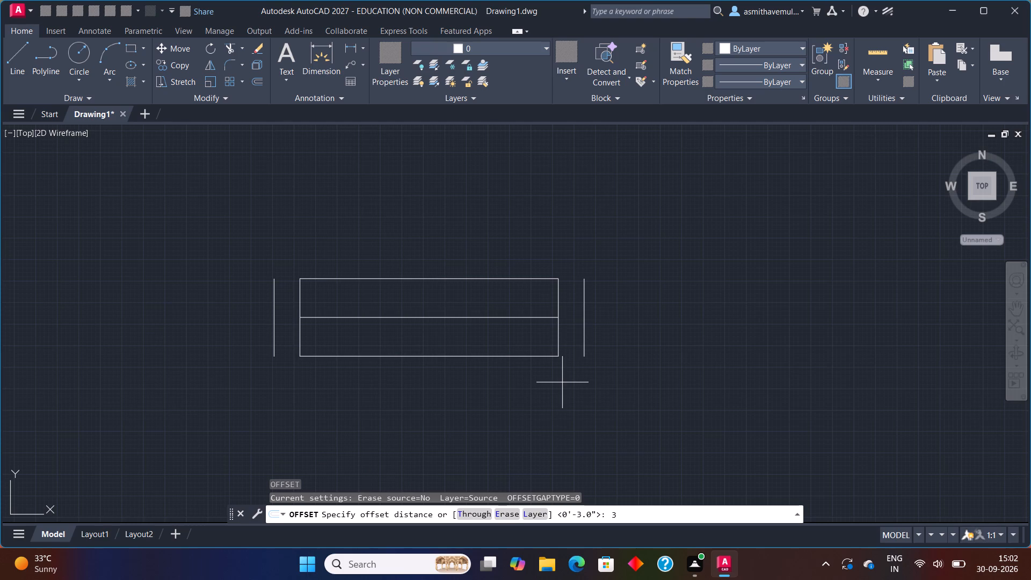
key("shift+quotedbl")
key("Return")
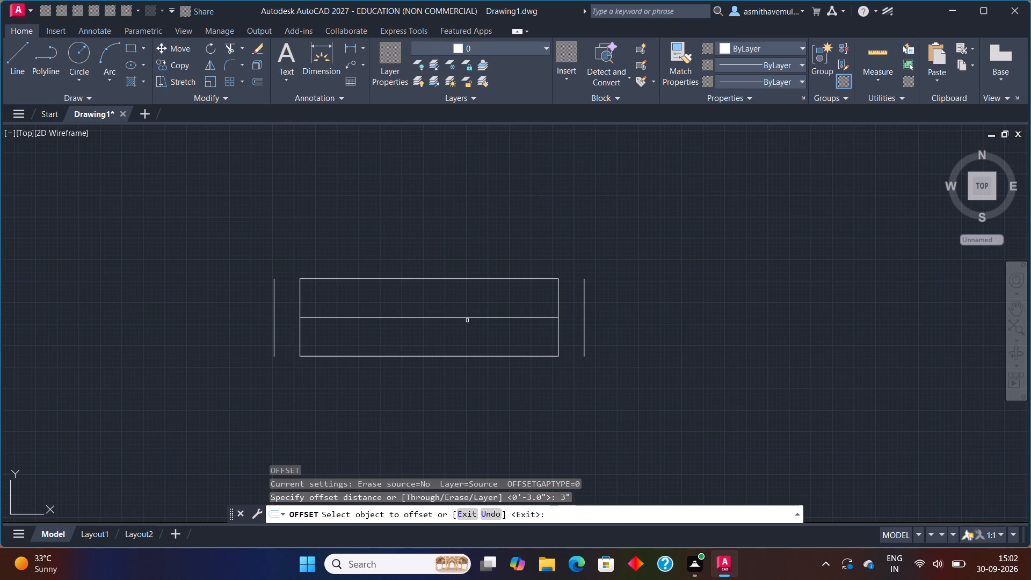
left_click(467, 318)
left_click(466, 325)
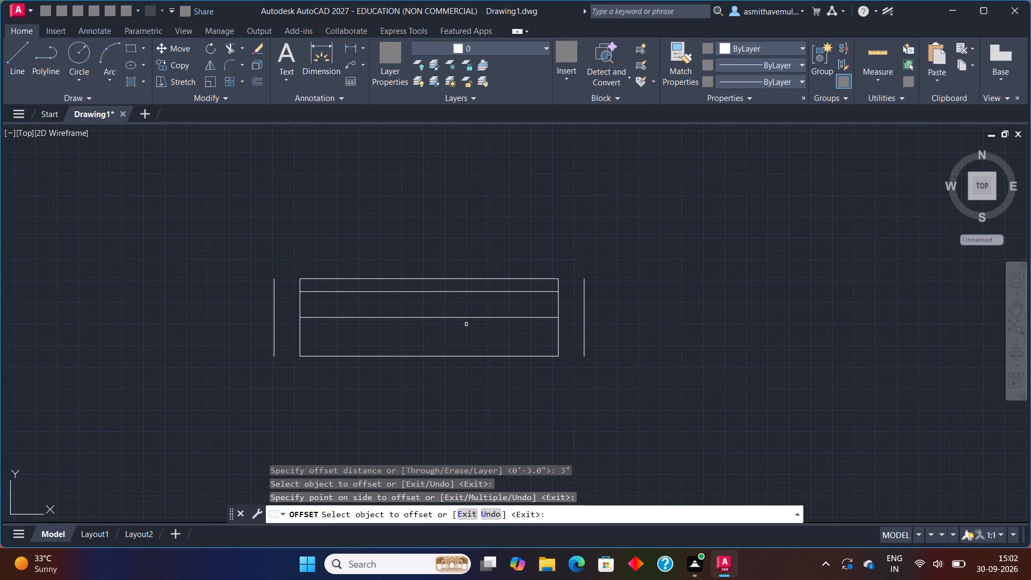
left_click(466, 318)
left_click(466, 337)
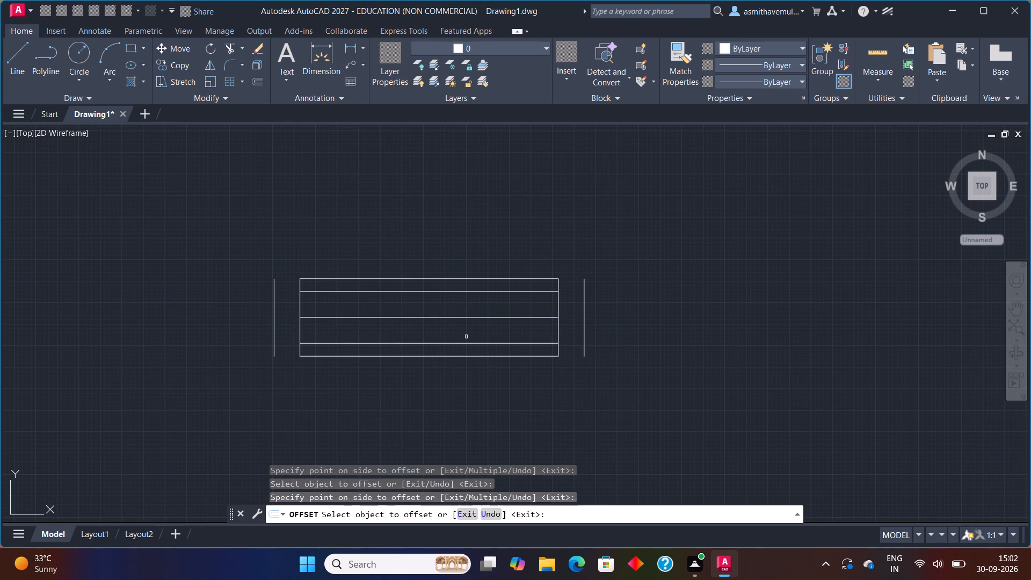
key("Escape")
Delete the offset line above the centre line in the 2'6" by 9" symbol.
left_click(454, 293)
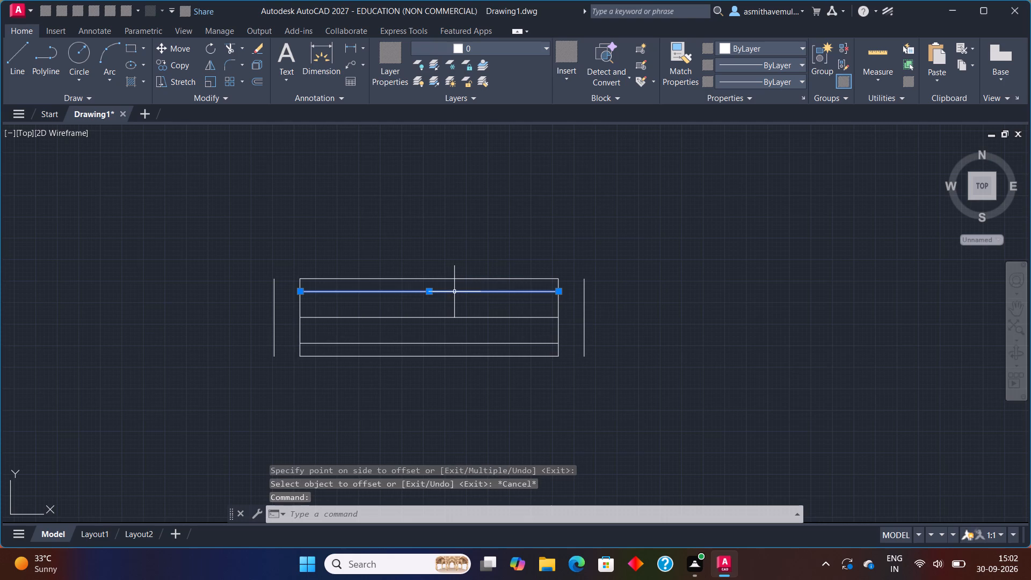
key("Delete")
Move the lower middle 3' by 9" symbol into the north outer wall, about midway along the northeast room.
scroll(454, 292, "down", 5)
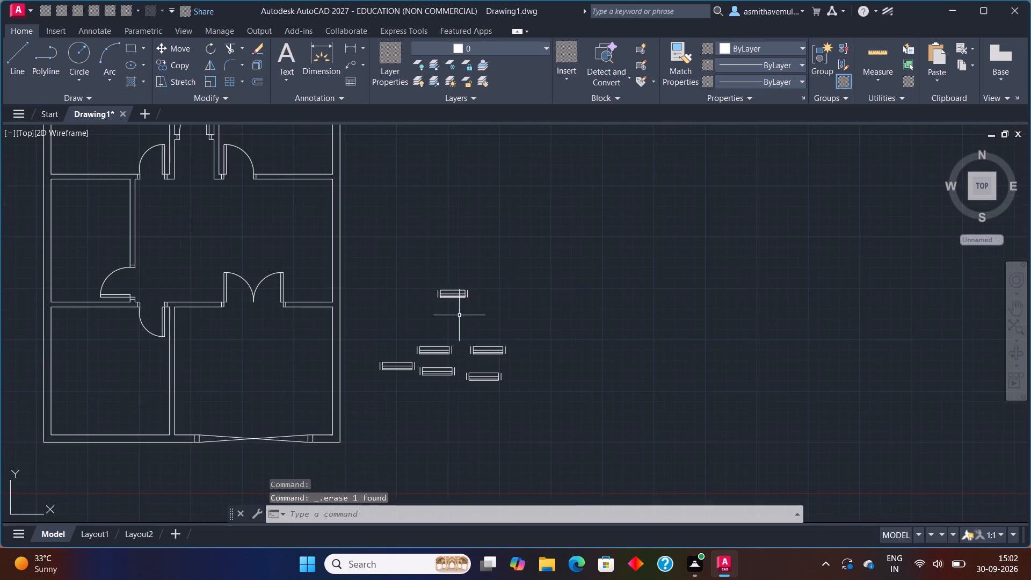
scroll(462, 331, "down", 1)
middle_click_drag(461, 383, 469, 371)
scroll(448, 357, "up", 2)
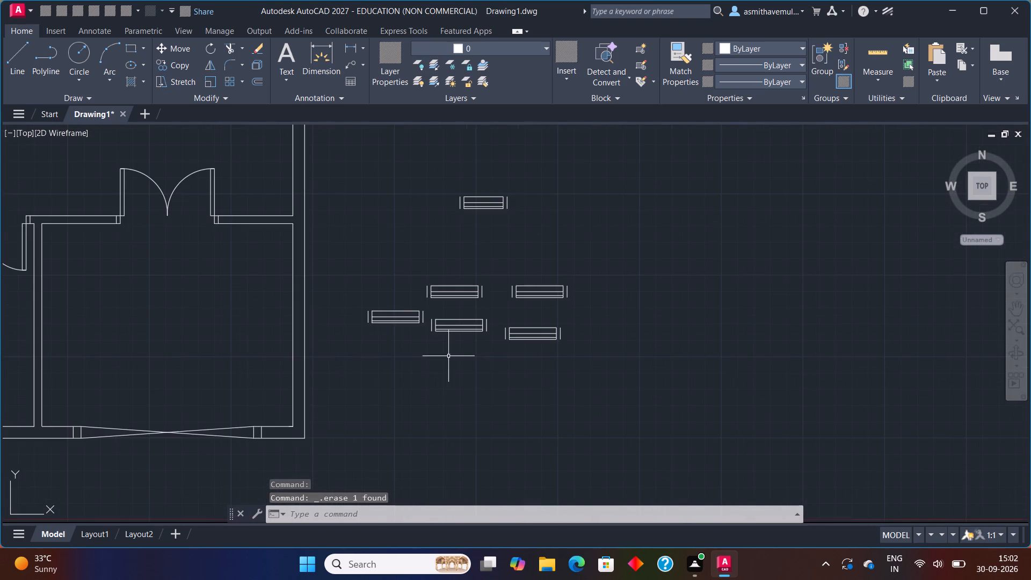
scroll(454, 338, "up", 1)
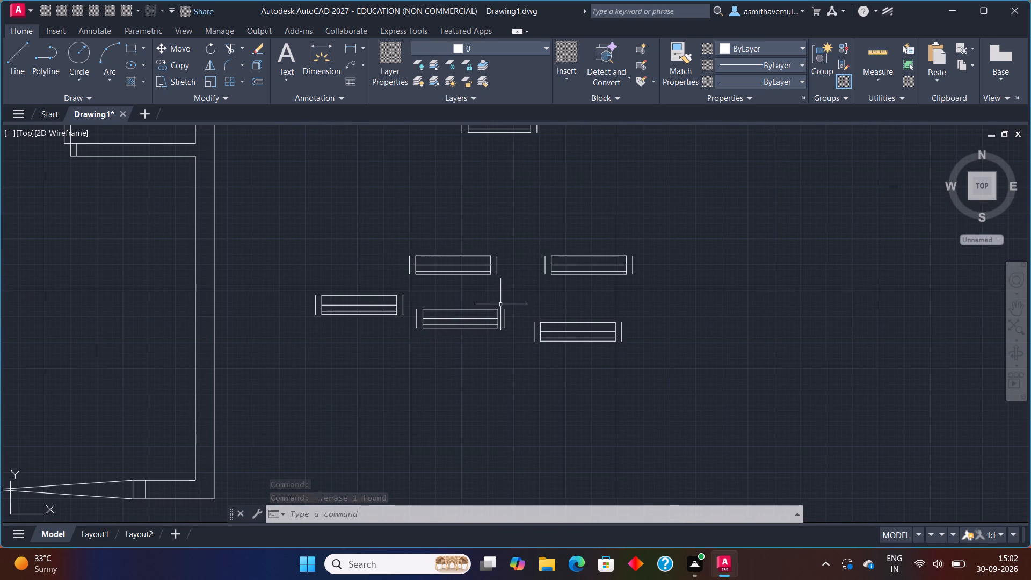
left_click_drag(483, 299, 448, 359)
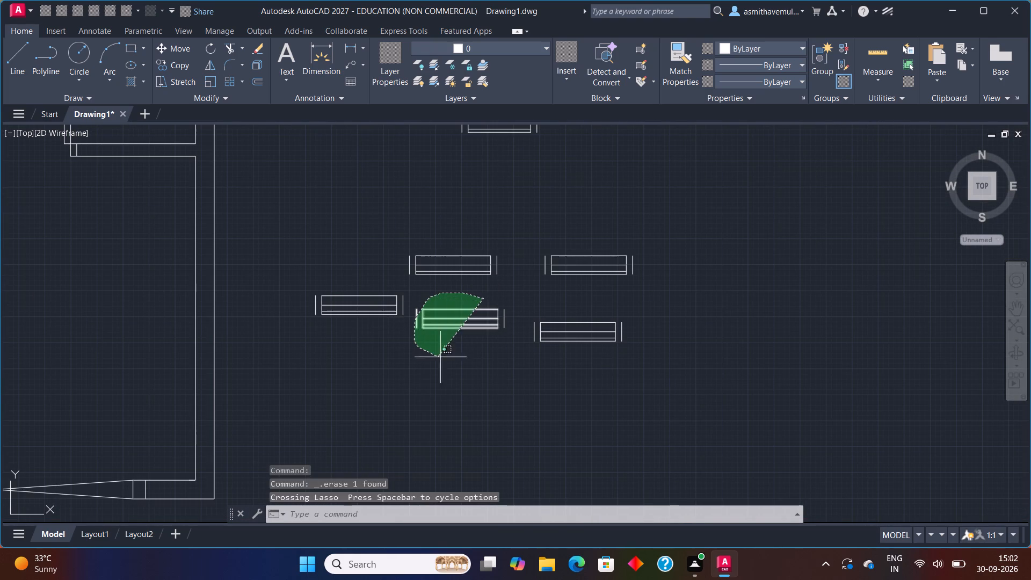
left_click_drag(448, 359, 527, 355)
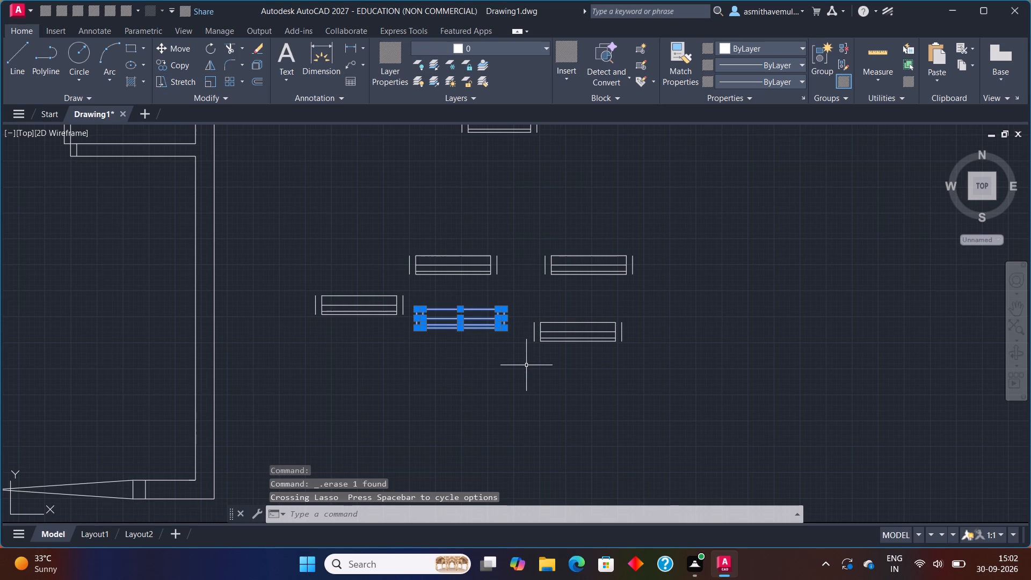
key("m")
key("Return")
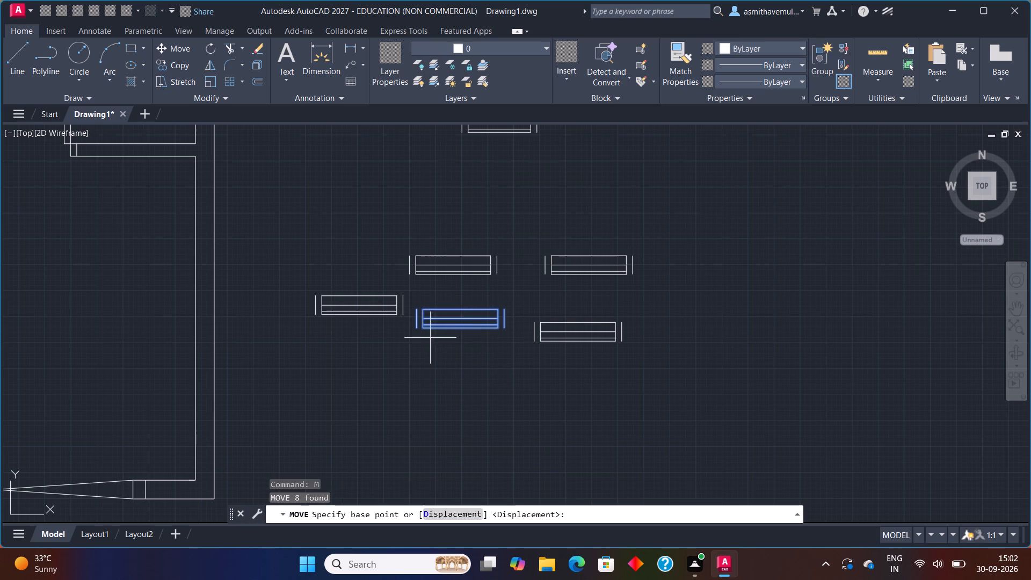
left_click(414, 329)
middle_click_drag(268, 263, 270, 265)
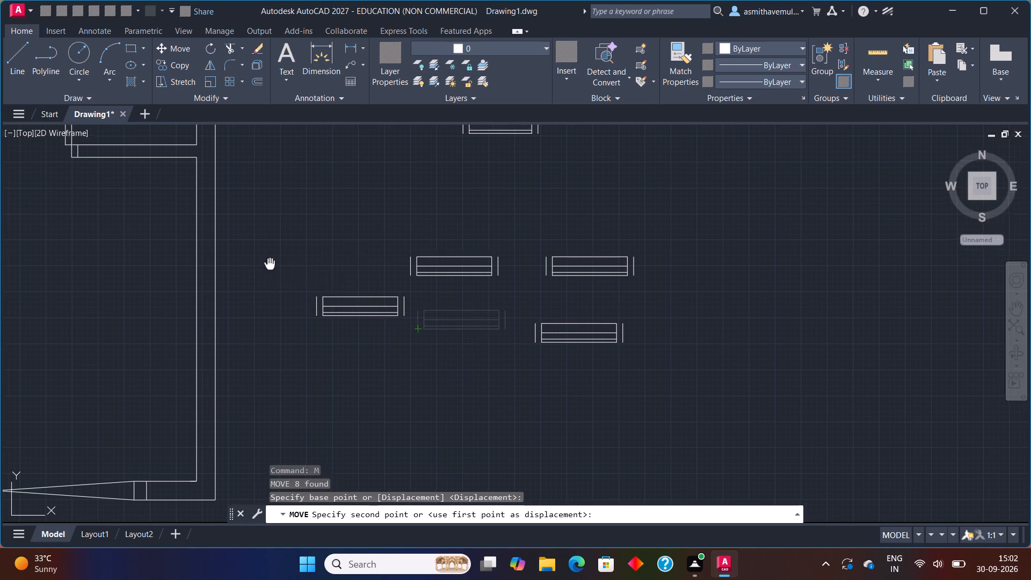
middle_click_drag(270, 265, 590, 522)
scroll(467, 373, "down", 1)
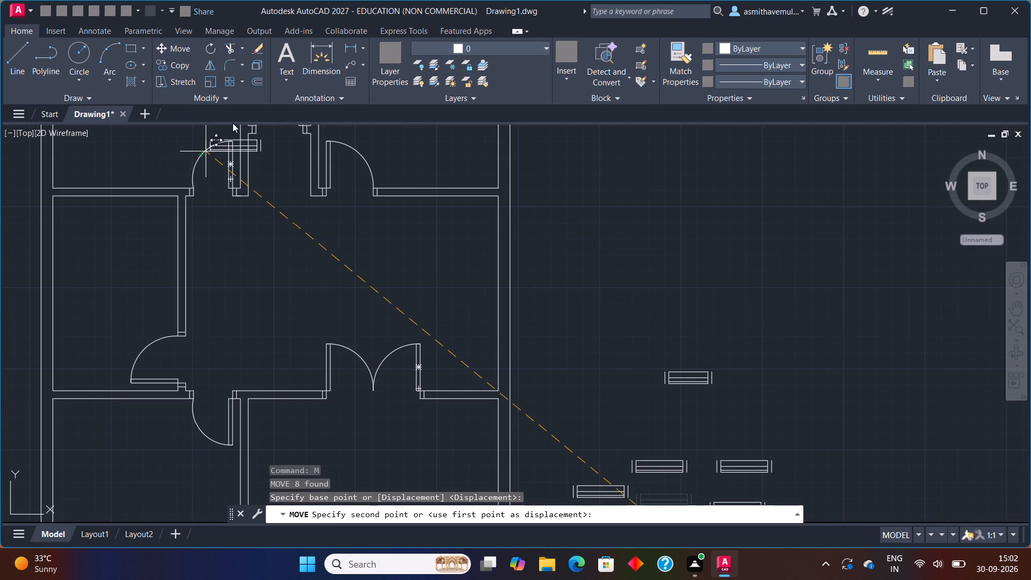
middle_click_drag(295, 156, 331, 369)
scroll(362, 247, "up", 1)
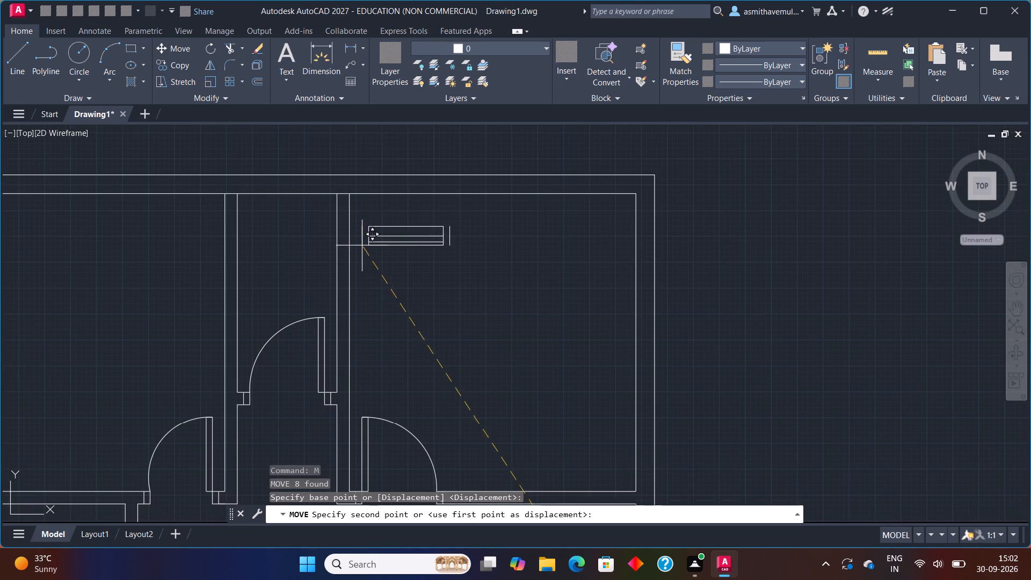
scroll(391, 202, "up", 1)
middle_click_drag(480, 195, 480, 197)
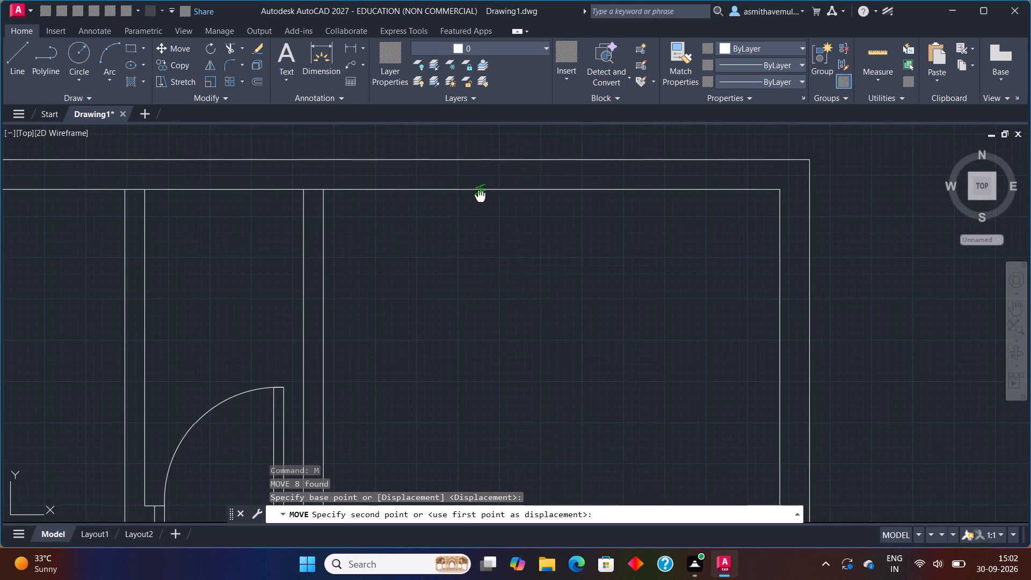
middle_click_drag(480, 197, 445, 241)
middle_click(441, 244)
scroll(444, 243, "up", 3)
scroll(442, 226, "down", 1)
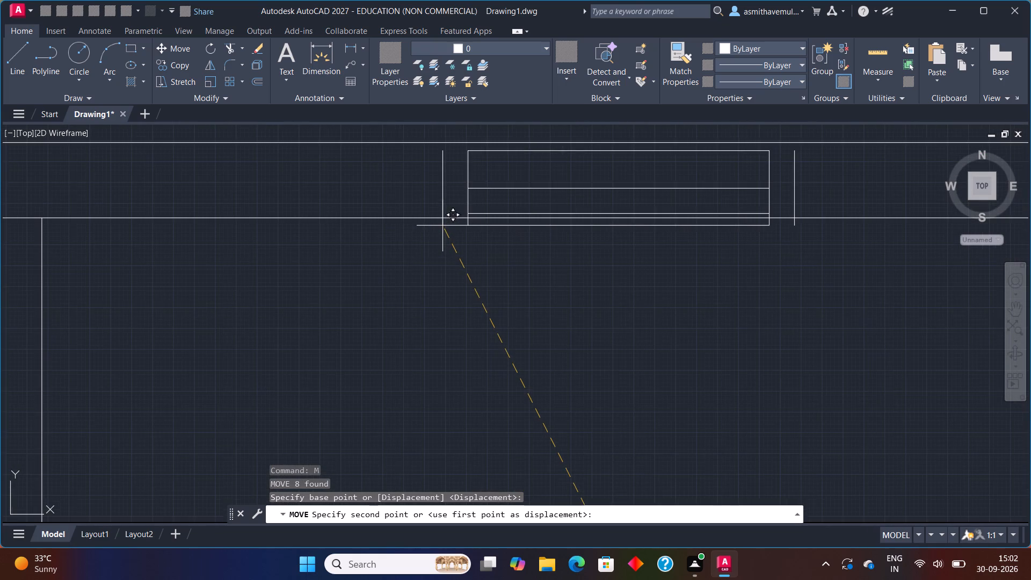
middle_click_drag(442, 225, 391, 338)
scroll(389, 328, "up", 2)
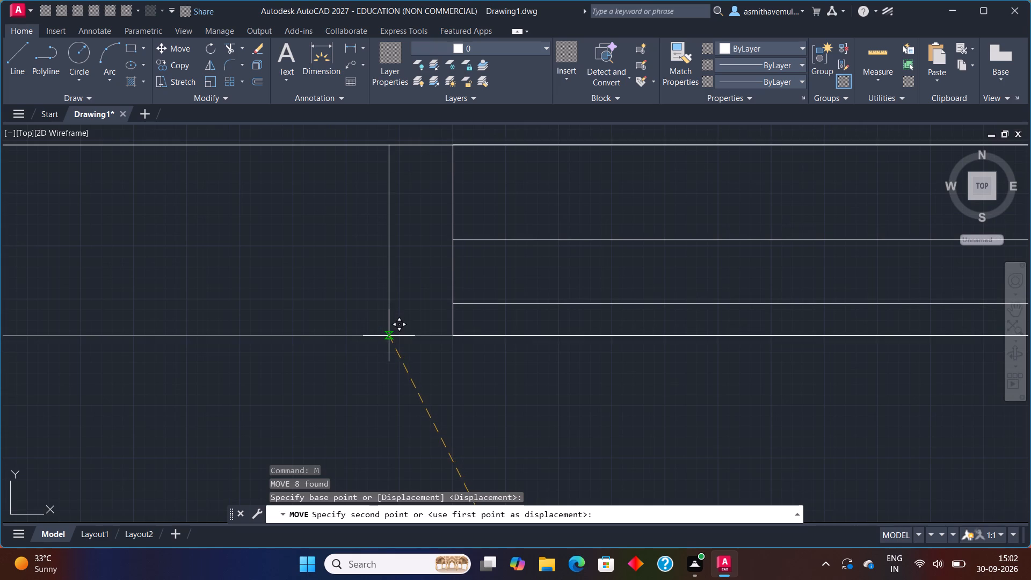
left_click(389, 336)
Trim the north wall's inner line where the two partitions flanking the narrow middle room meet it.
scroll(398, 356, "down", 4)
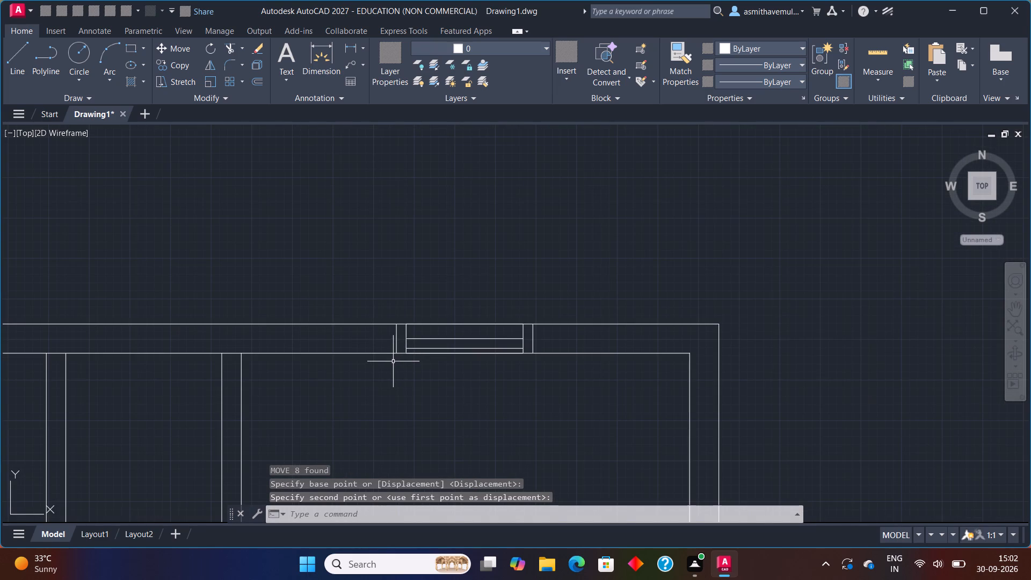
key("t")
key("r")
key("m")
key("Return")
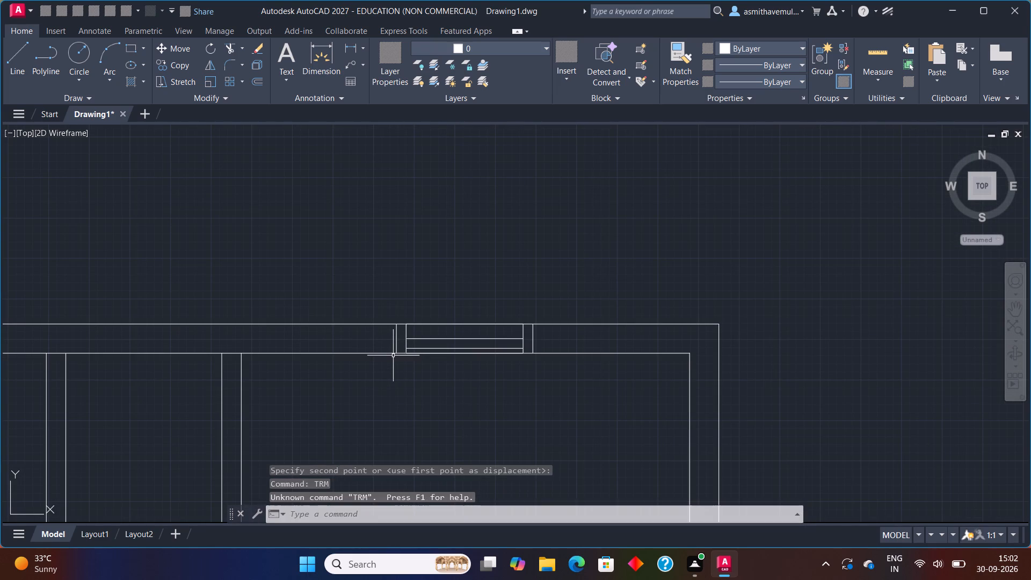
scroll(393, 354, "up", 1)
key("Escape")
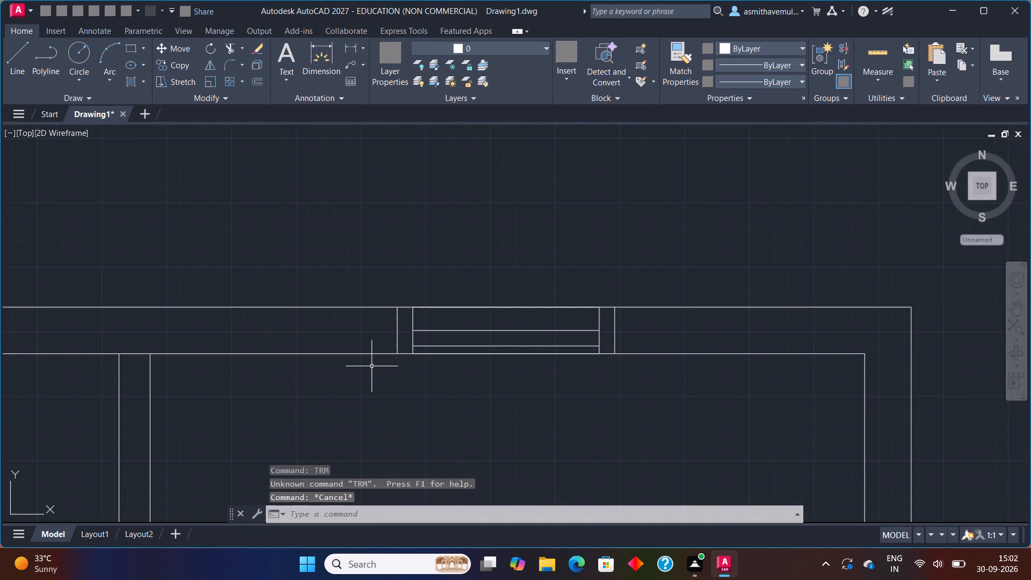
type("TRIM")
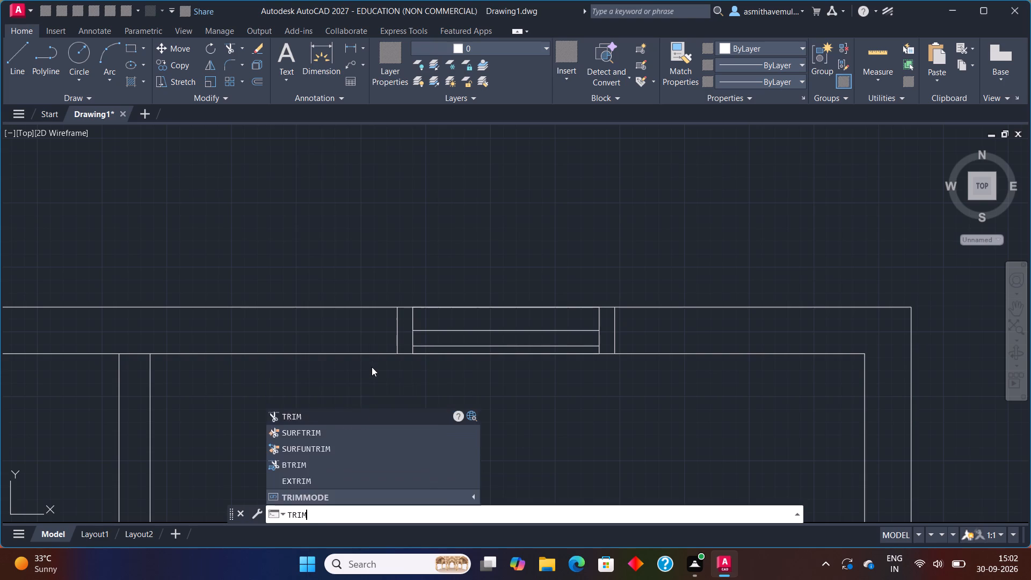
key("Return")
scroll(165, 354, "up", 1)
middle_click_drag(165, 351, 191, 344)
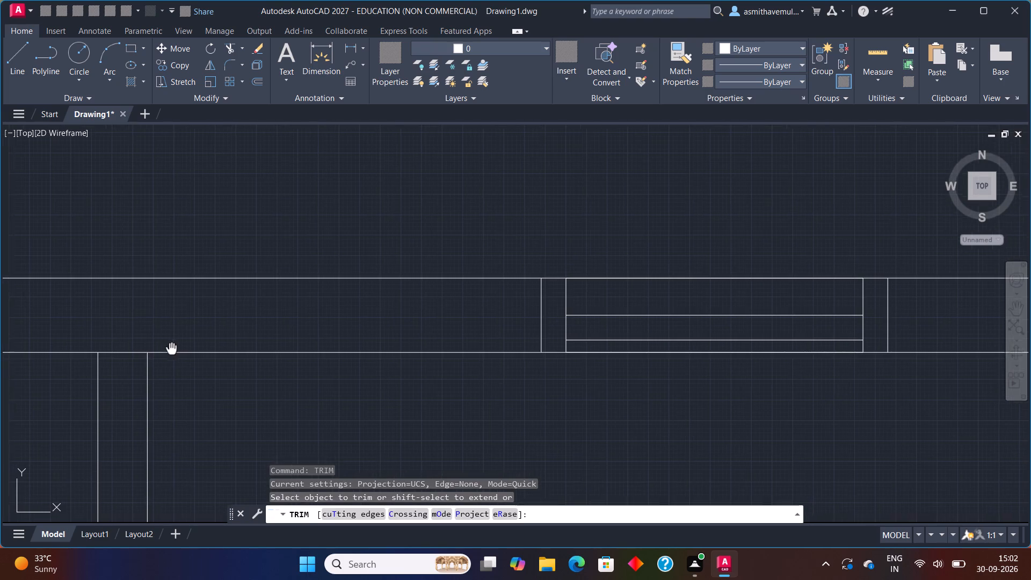
middle_click_drag(191, 344, 467, 290)
left_click_drag(424, 274, 415, 324)
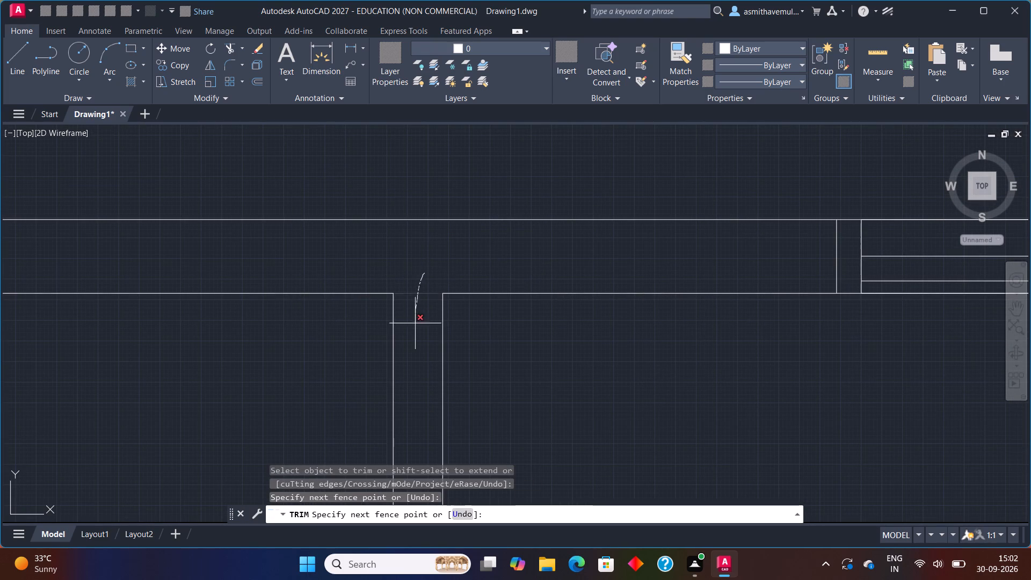
scroll(415, 324, "down", 1)
middle_click_drag(261, 326, 398, 306)
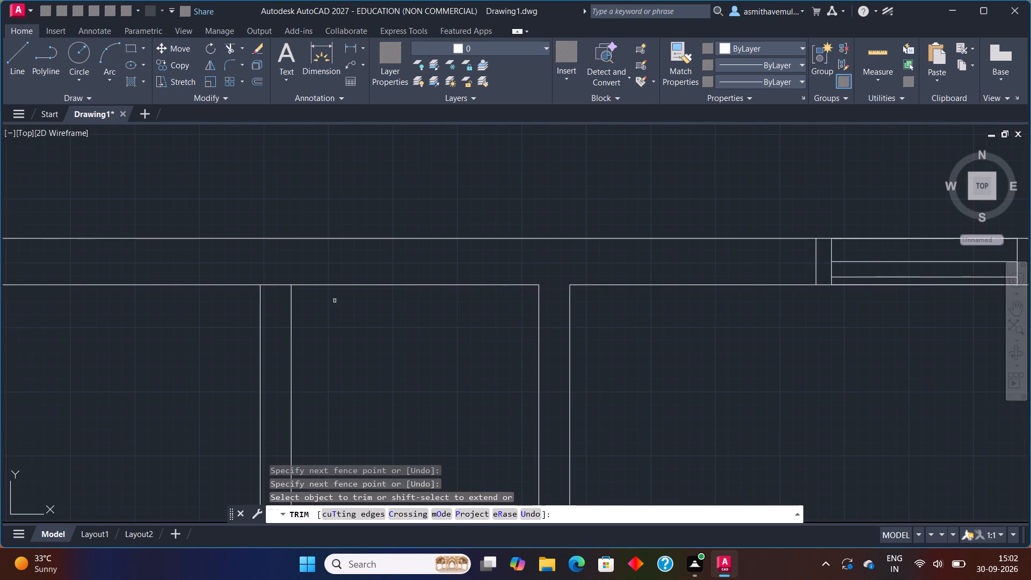
left_click_drag(279, 274, 276, 323)
scroll(351, 297, "down", 3)
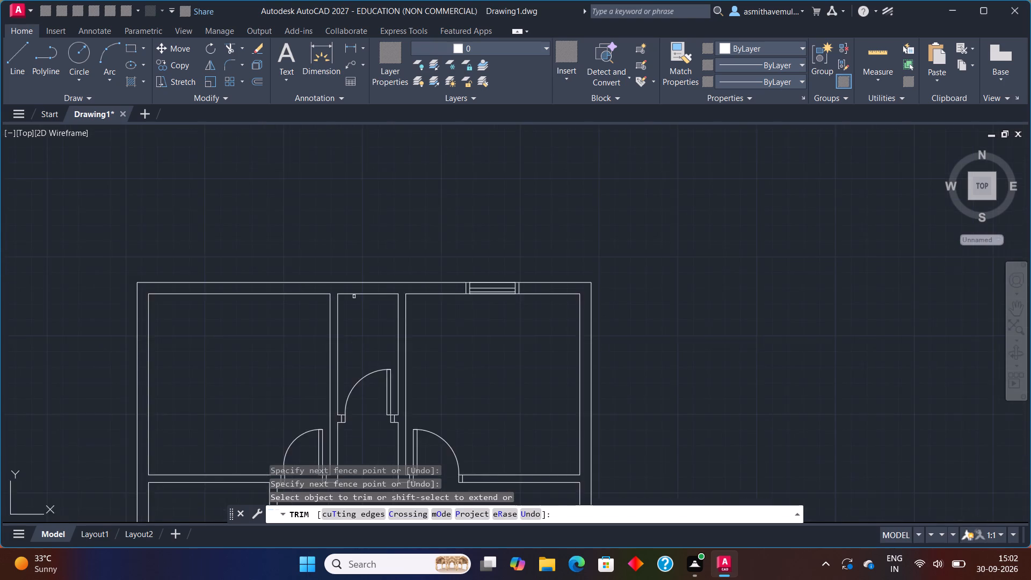
scroll(354, 298, "down", 2)
middle_click_drag(394, 517, 410, 366)
middle_click_drag(402, 383, 442, 277)
scroll(352, 417, "up", 2)
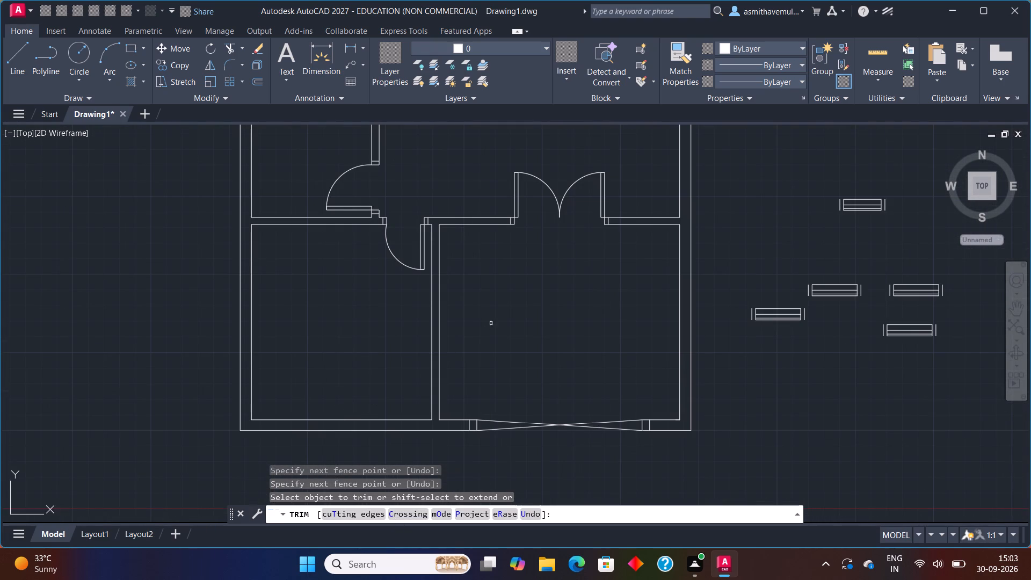
scroll(496, 314, "up", 1)
scroll(496, 313, "down", 2)
middle_click_drag(496, 311, 460, 374)
middle_click_drag(512, 243, 462, 356)
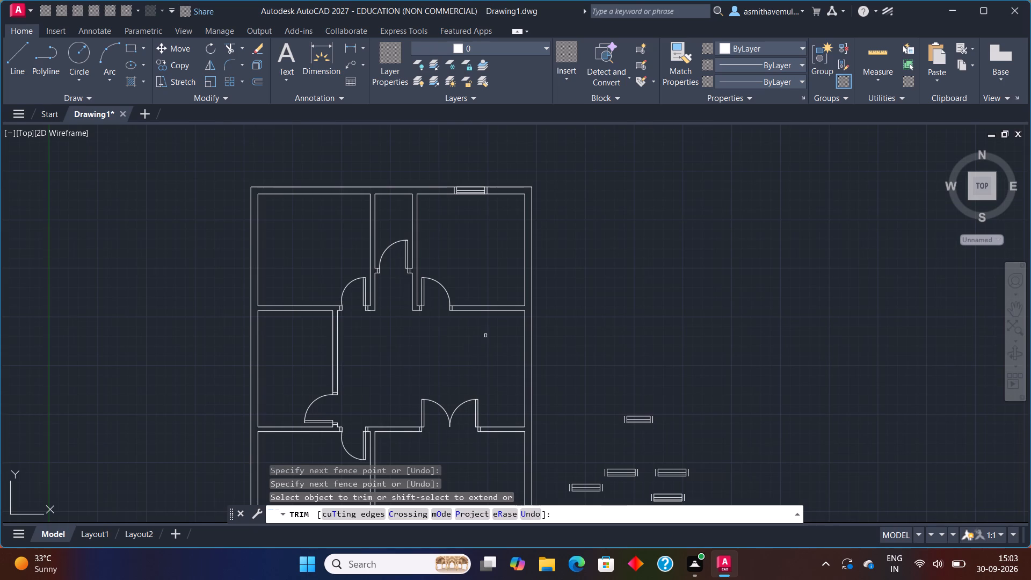
key("Escape")
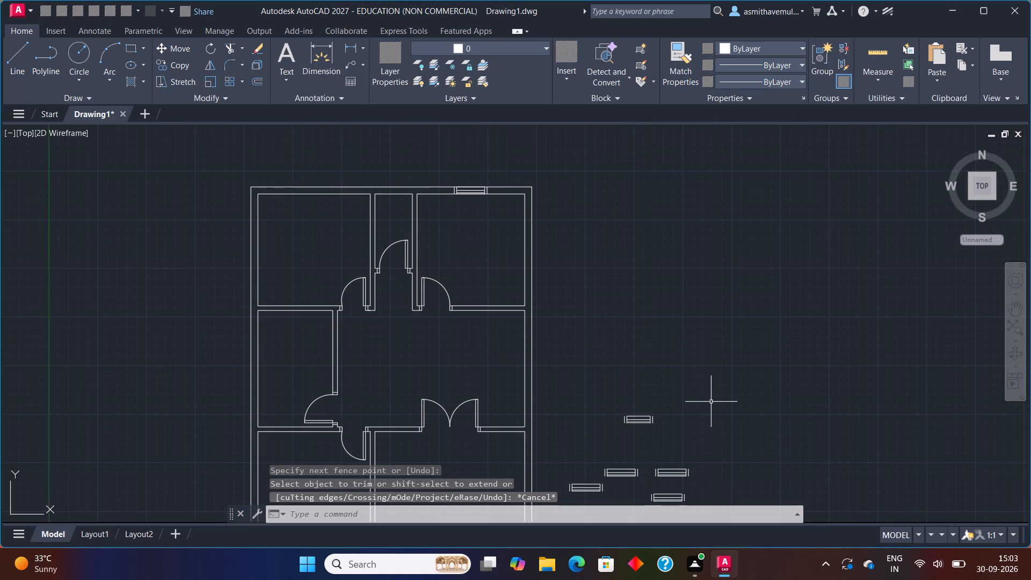
Move the 2'6" by 9" symbol into the north outer wall, between the two partitions of the narrow middle room.
middle_click_drag(656, 460, 648, 321)
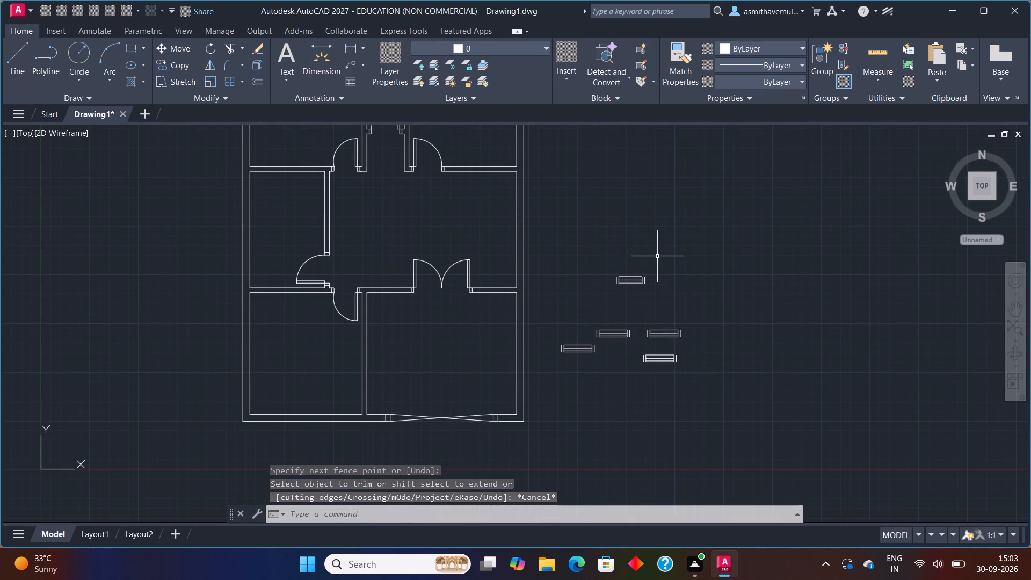
left_click_drag(656, 255, 660, 301)
key("m")
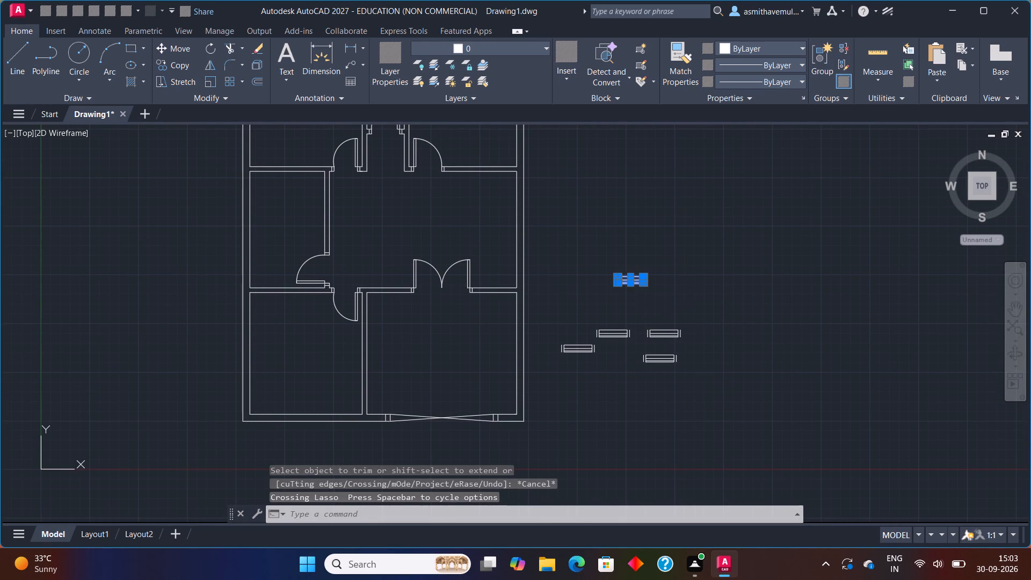
key("Return")
scroll(626, 309, "up", 1)
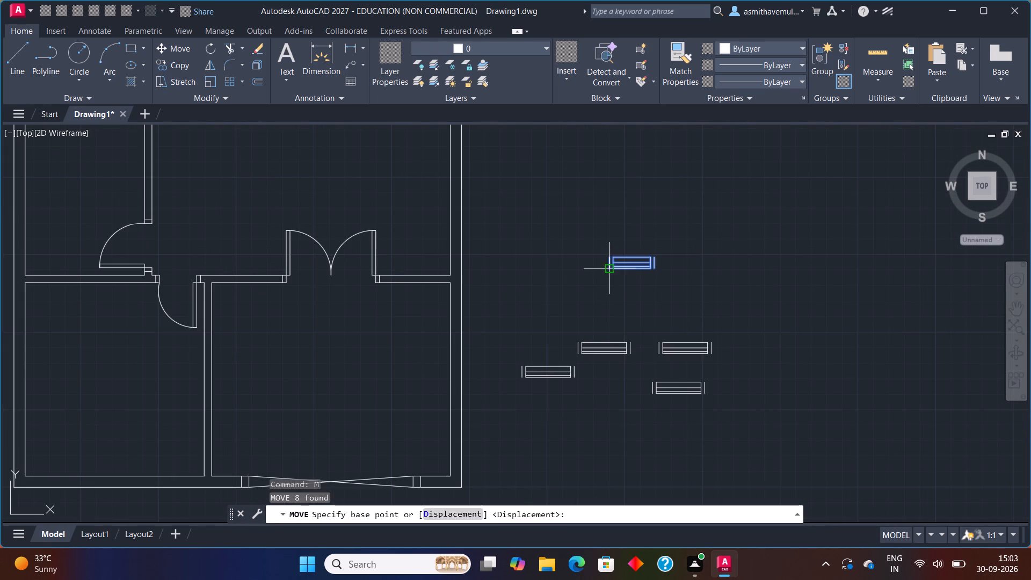
left_click(611, 269)
middle_click_drag(528, 281, 528, 282)
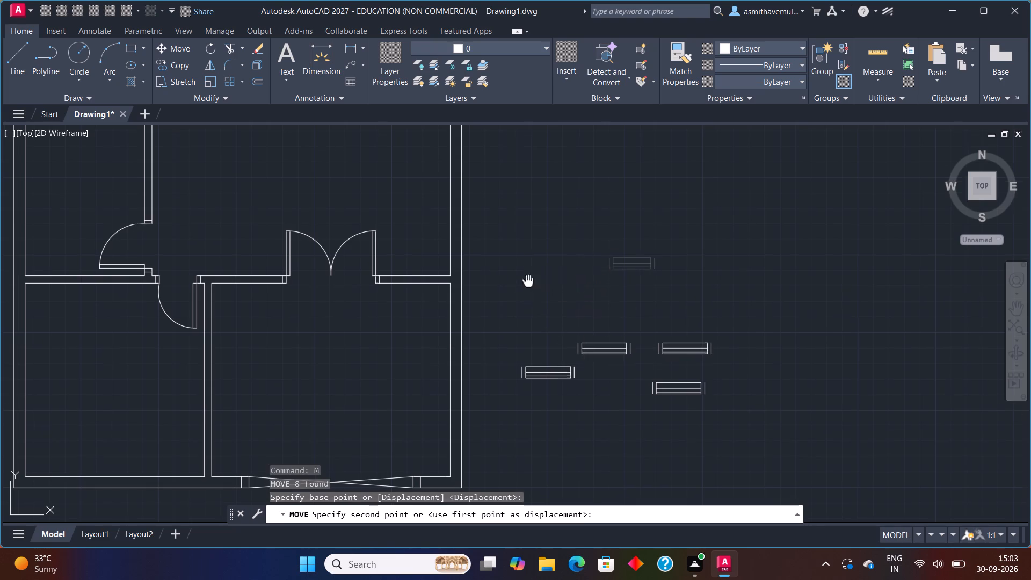
middle_click_drag(528, 282, 892, 474)
middle_click_drag(618, 363, 587, 457)
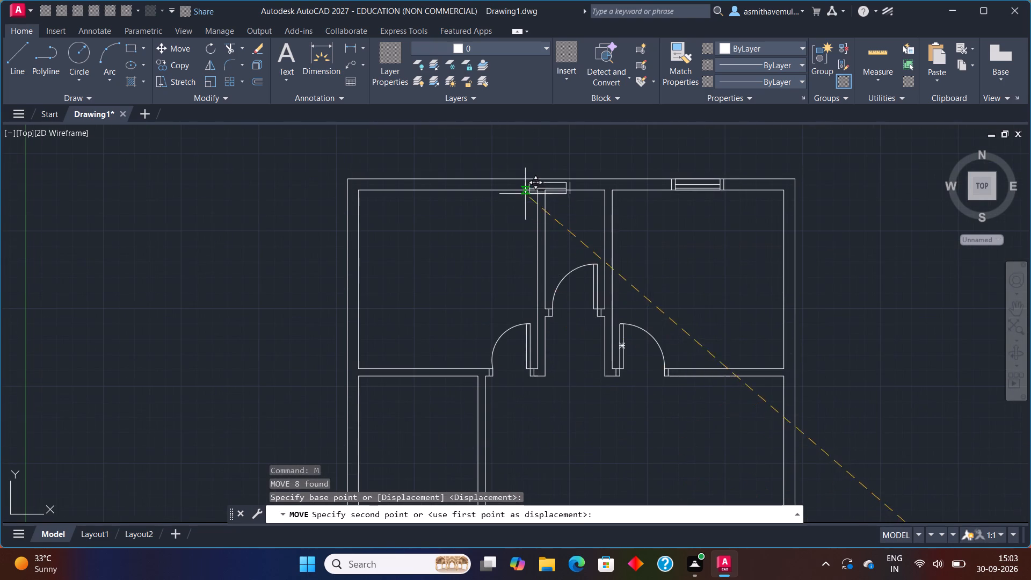
scroll(530, 192, "up", 2)
middle_click_drag(587, 201, 537, 313)
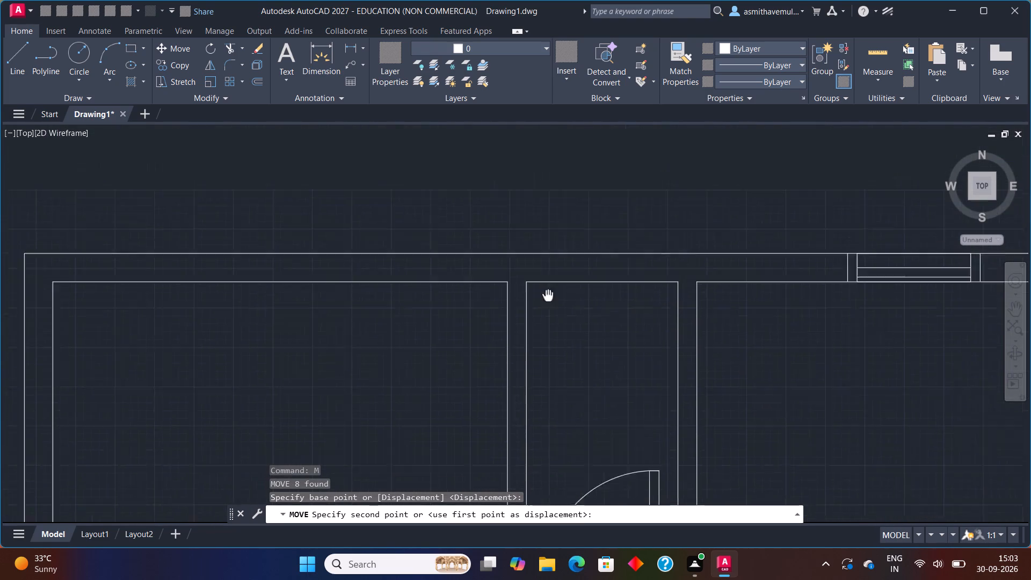
middle_click_drag(537, 313, 525, 330)
scroll(522, 311, "up", 3)
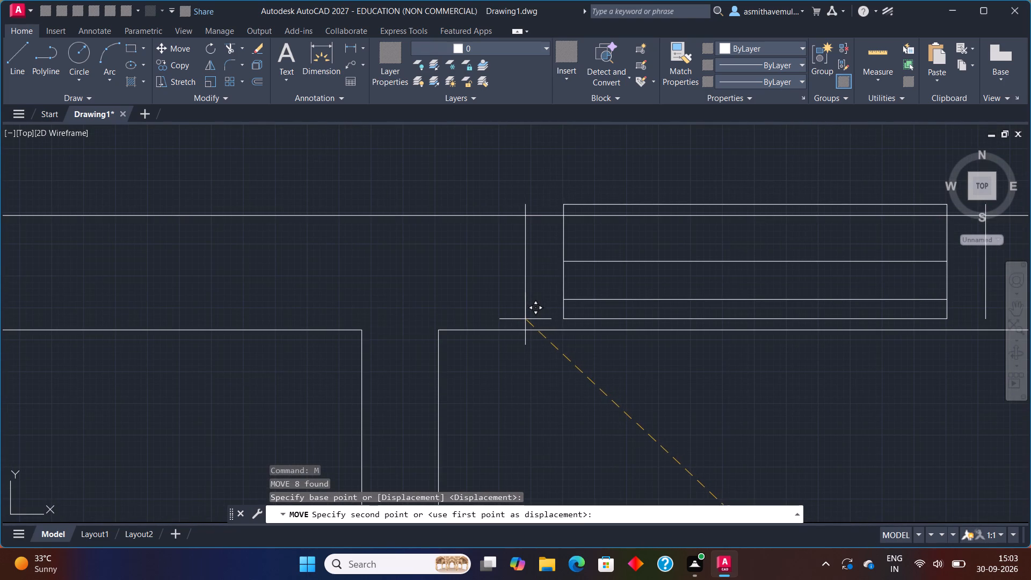
scroll(525, 321, "down", 1)
middle_click_drag(526, 320, 509, 329)
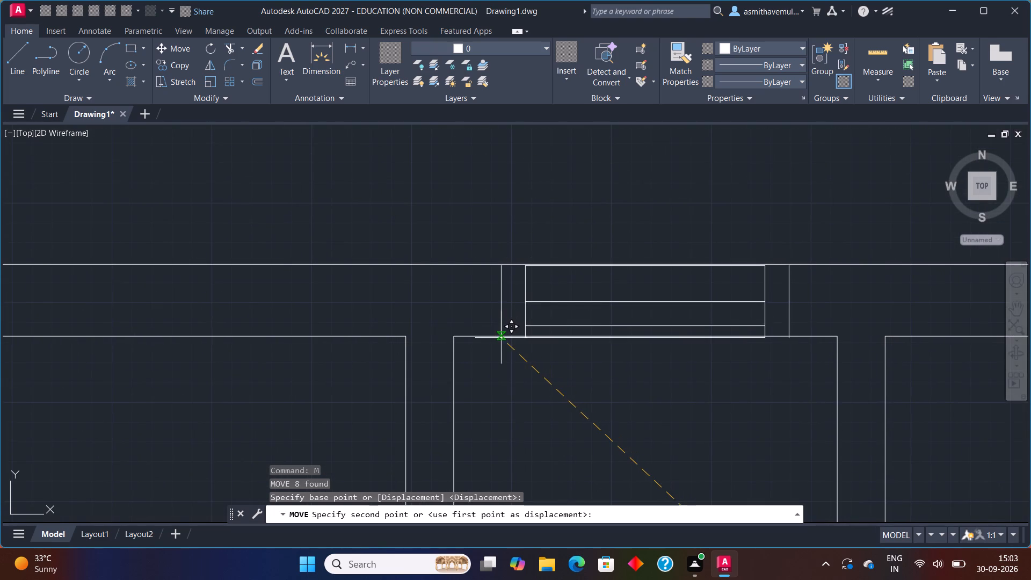
scroll(501, 338, "up", 2)
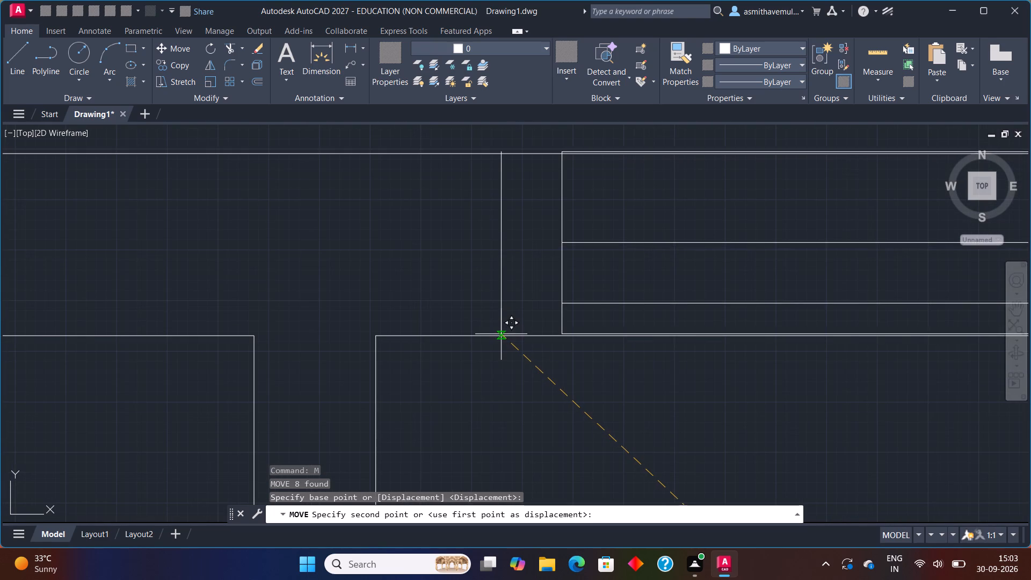
left_click(501, 335)
Move the westernmost loose 3' by 9" symbol into the north outer wall, about midway along the northwest room.
scroll(506, 337, "down", 2)
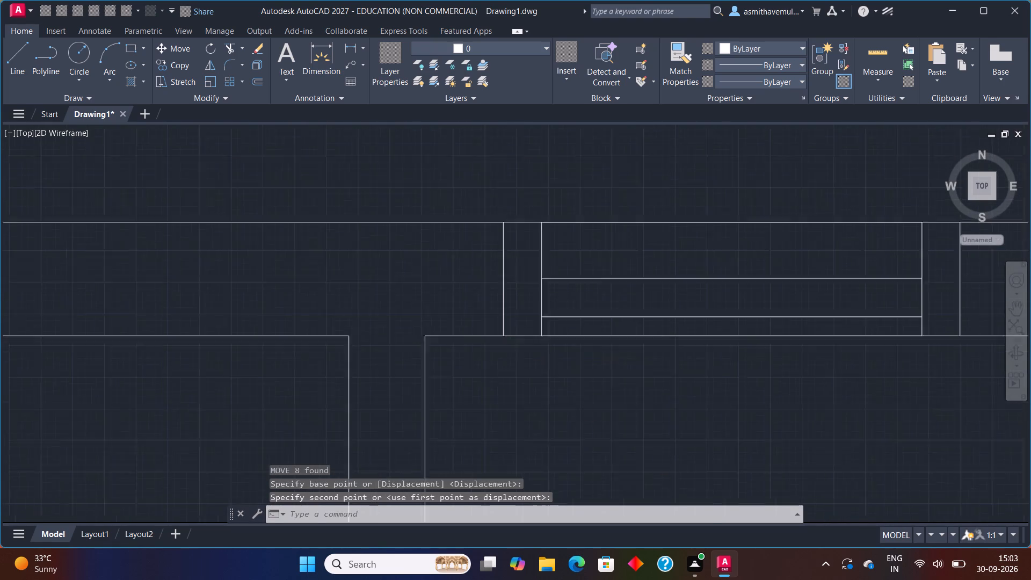
scroll(506, 337, "down", 3)
scroll(592, 359, "down", 2)
middle_click_drag(666, 426, 467, 308)
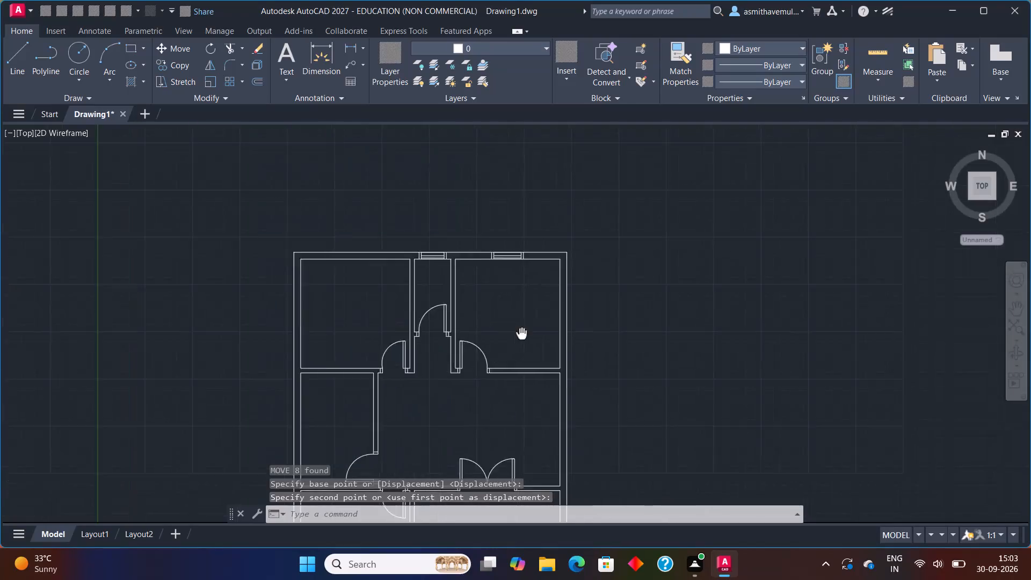
middle_click_drag(467, 308, 409, 280)
middle_click_drag(485, 376, 479, 244)
scroll(511, 333, "up", 2)
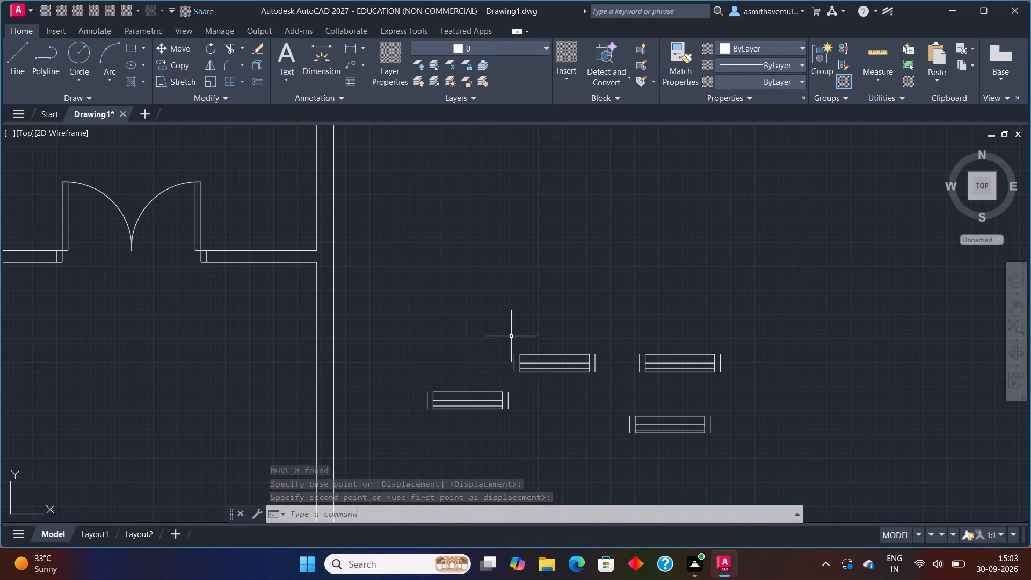
left_click_drag(529, 391, 514, 422)
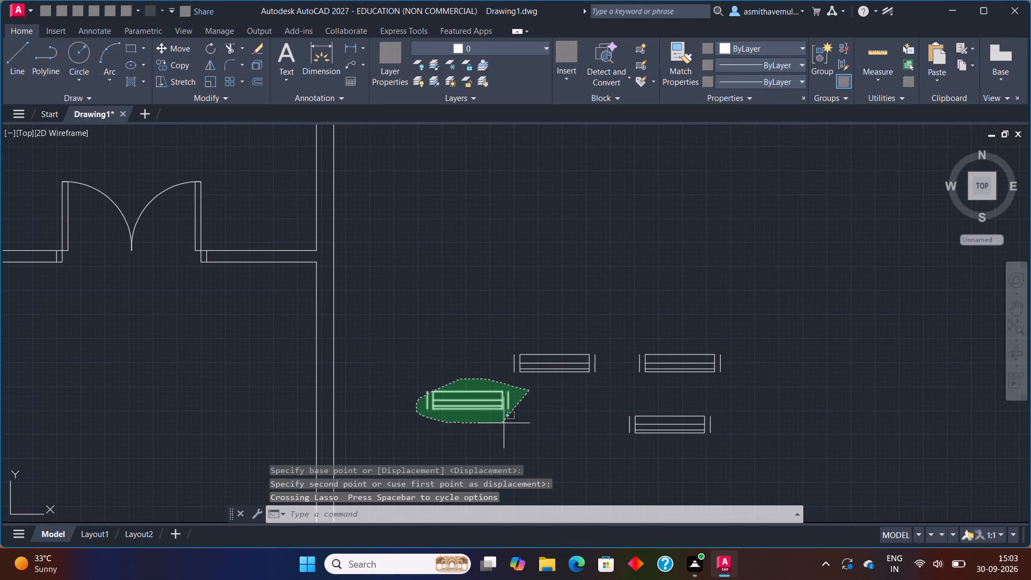
left_click_drag(514, 422, 522, 422)
key("m")
key("Return")
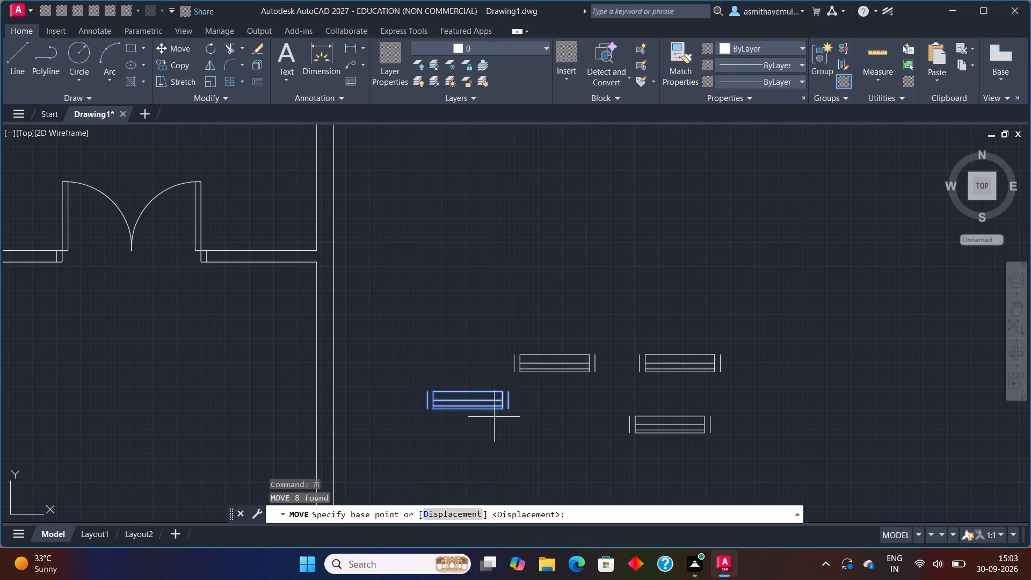
left_click(425, 409)
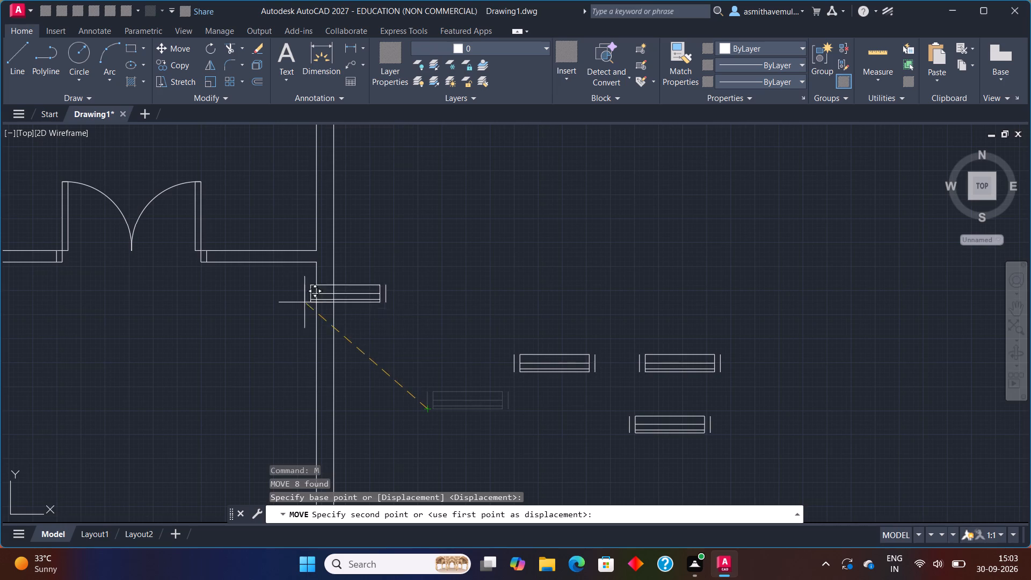
middle_click_drag(301, 299, 608, 476)
middle_click_drag(405, 298, 537, 531)
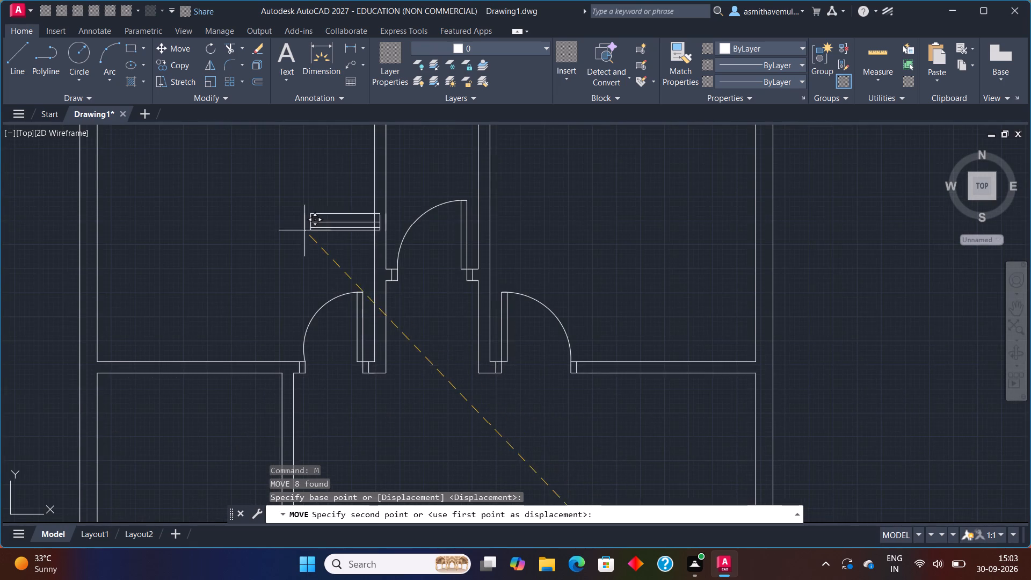
scroll(299, 225, "down", 1)
middle_click_drag(299, 223, 426, 371)
scroll(363, 280, "up", 3)
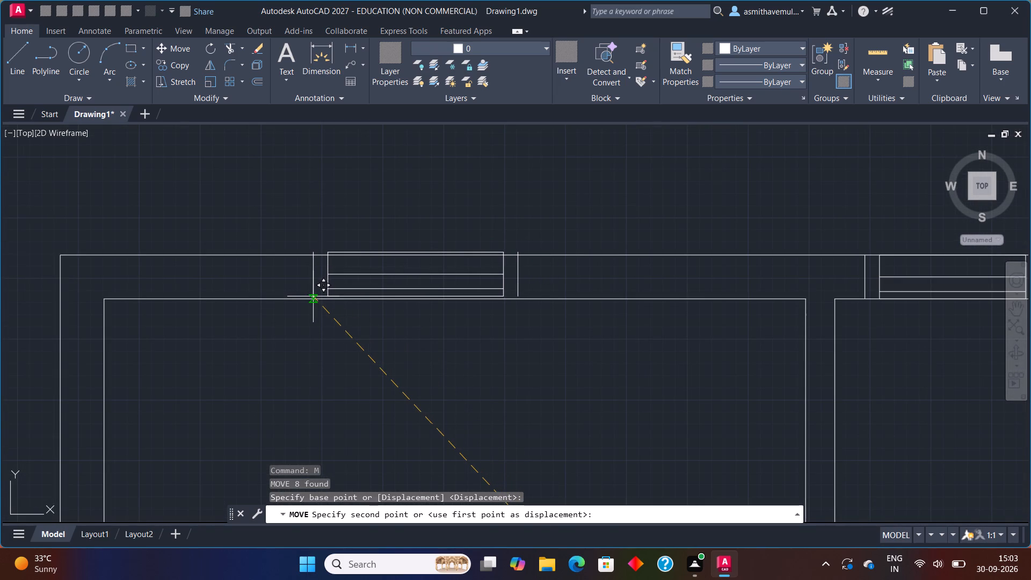
left_click(313, 299)
Rotate the upper-left loose 3' by 9" symbol about 108° around the lower end of its east jamb line, turning Ortho on.
scroll(424, 314, "down", 2)
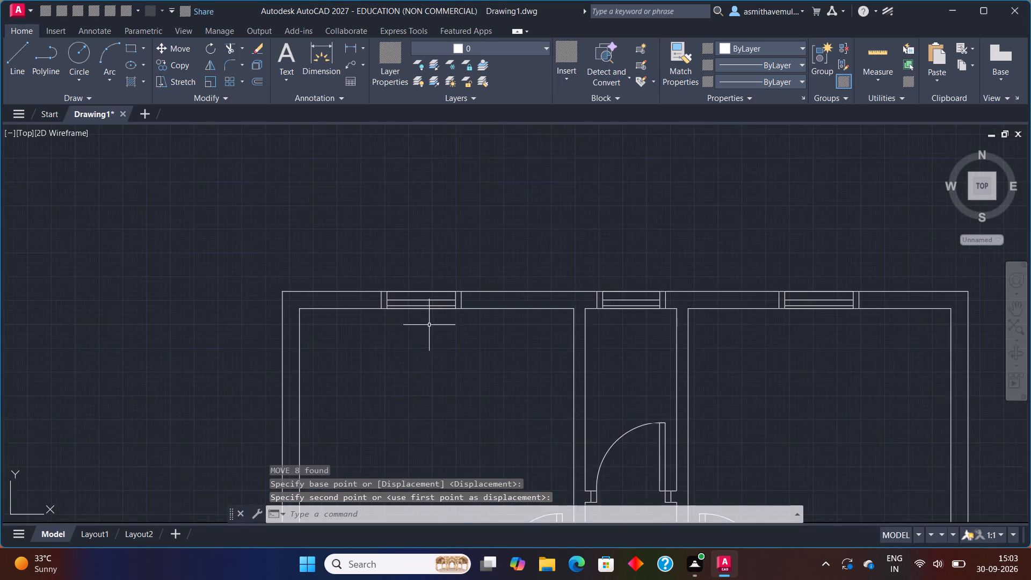
scroll(429, 325, "down", 2)
middle_click_drag(487, 377, 355, 186)
scroll(416, 296, "down", 1)
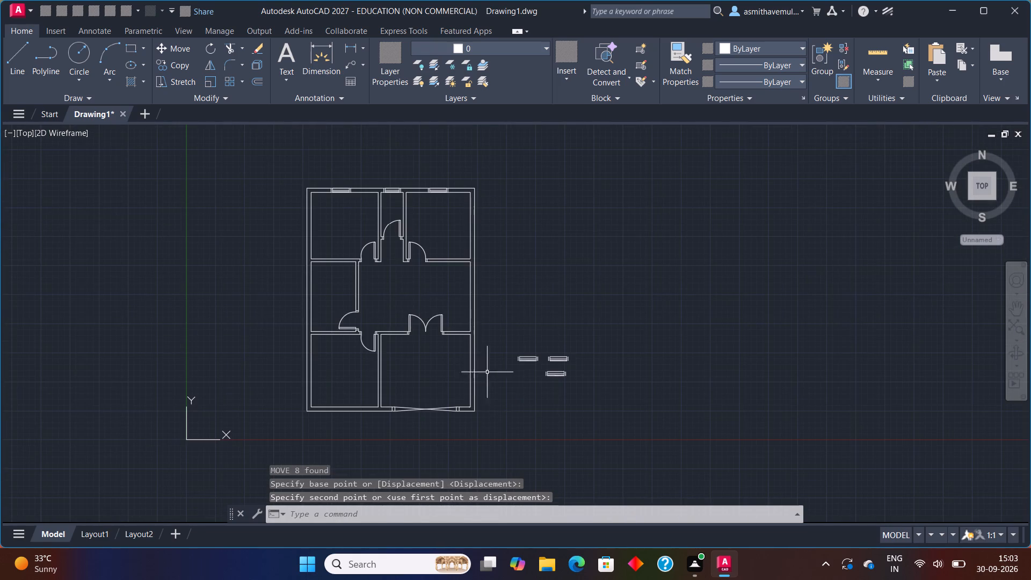
middle_click_drag(495, 381, 481, 307)
scroll(487, 303, "up", 3)
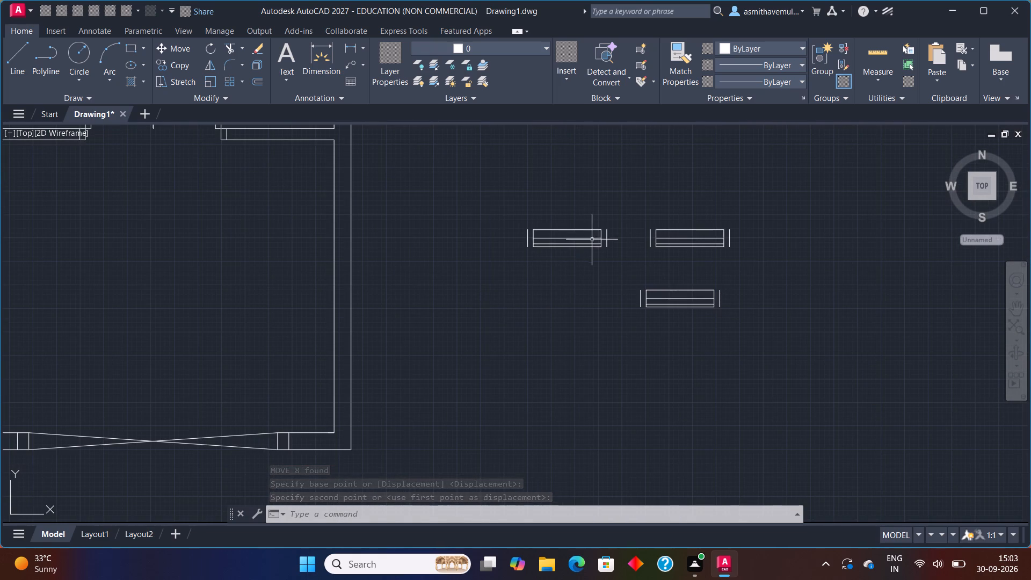
left_click_drag(618, 222, 537, 285)
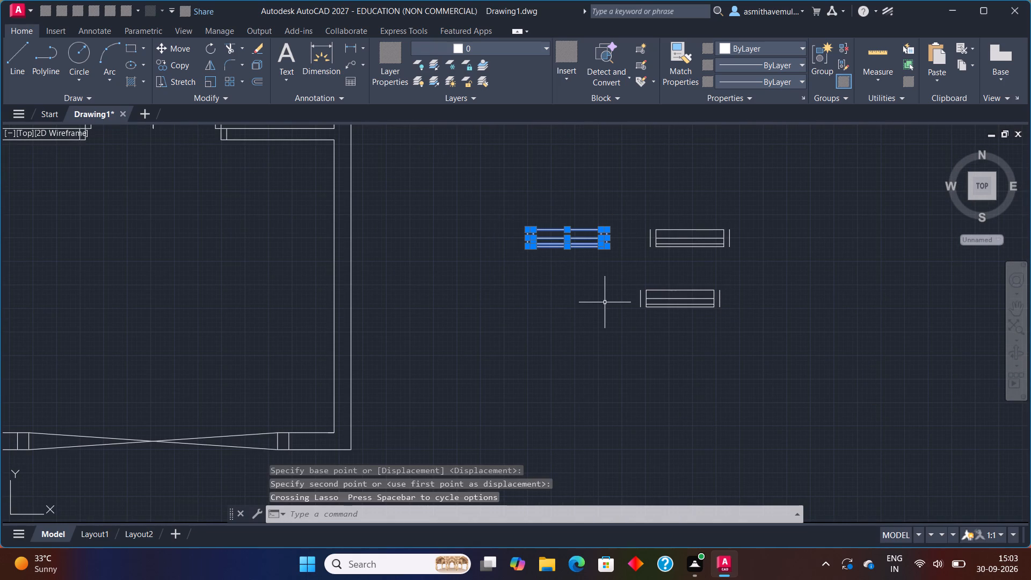
type("RO")
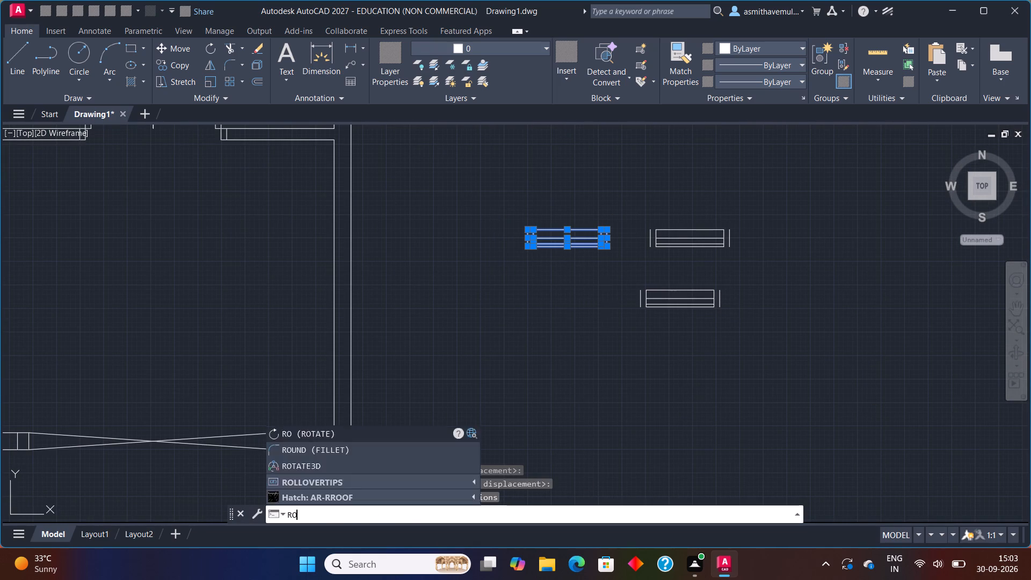
key("Return")
left_click(607, 247)
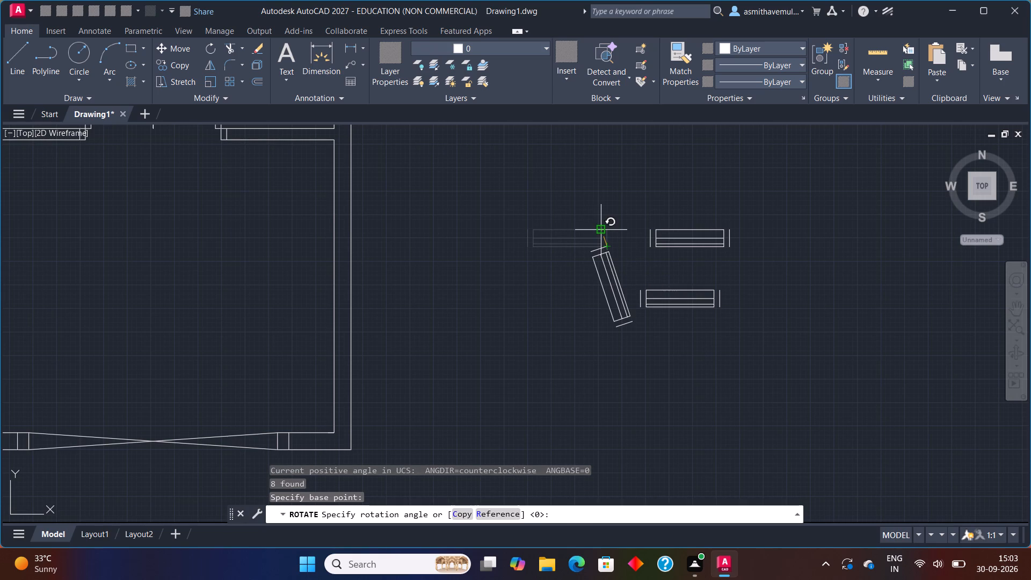
key("F8")
left_click(602, 231)
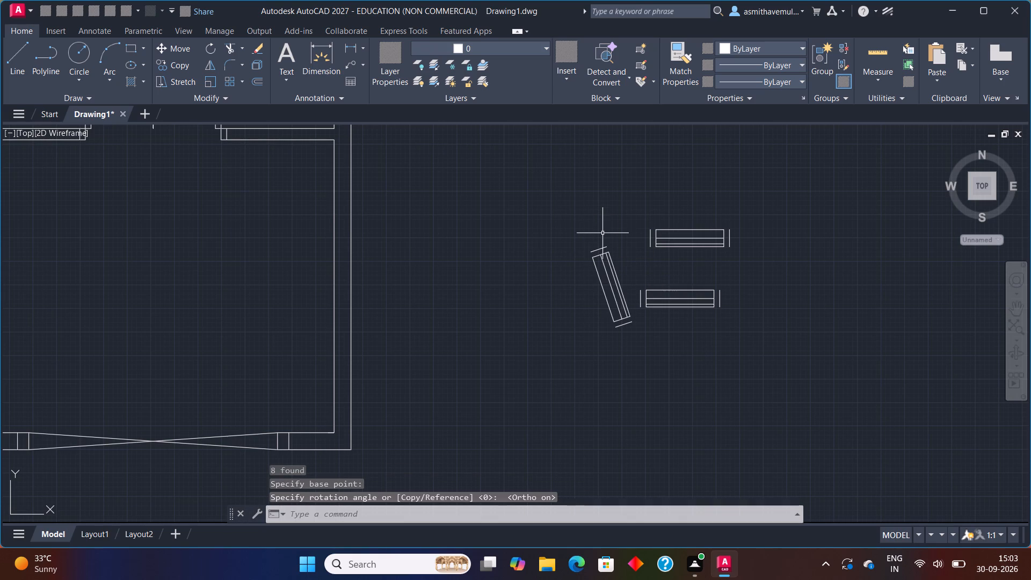
Rotate the upper-right loose 3' by 9" symbol about 108° around the lower end of its east jamb line.
scroll(645, 256, "up", 1)
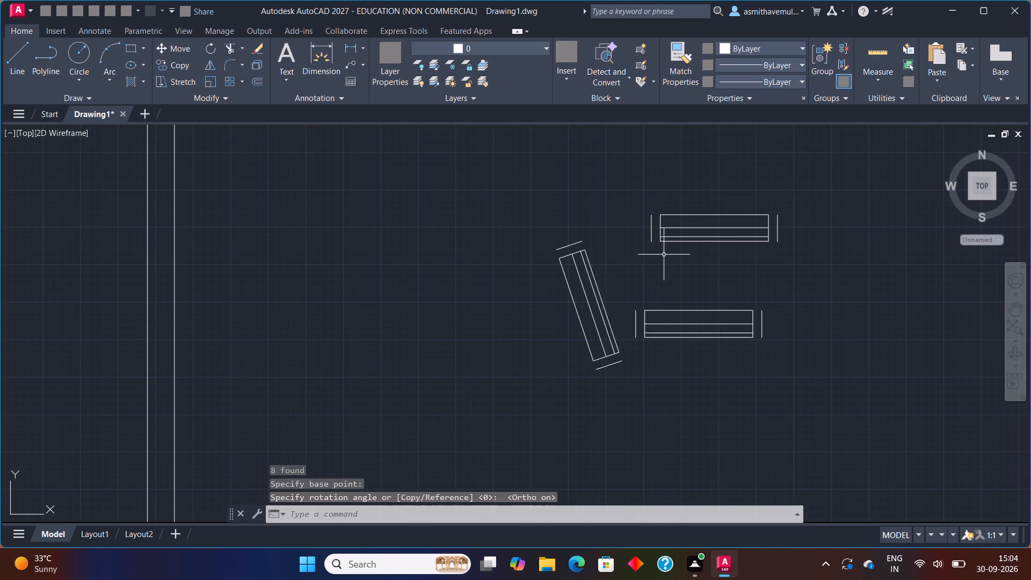
left_click_drag(805, 233, 801, 219)
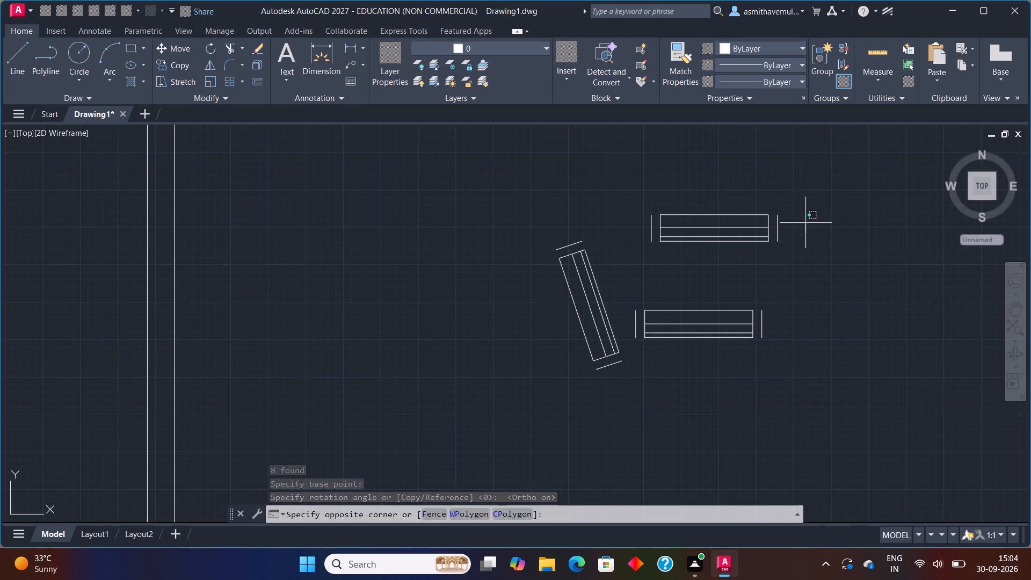
left_click_drag(801, 219, 797, 216)
left_click_drag(760, 203, 672, 215)
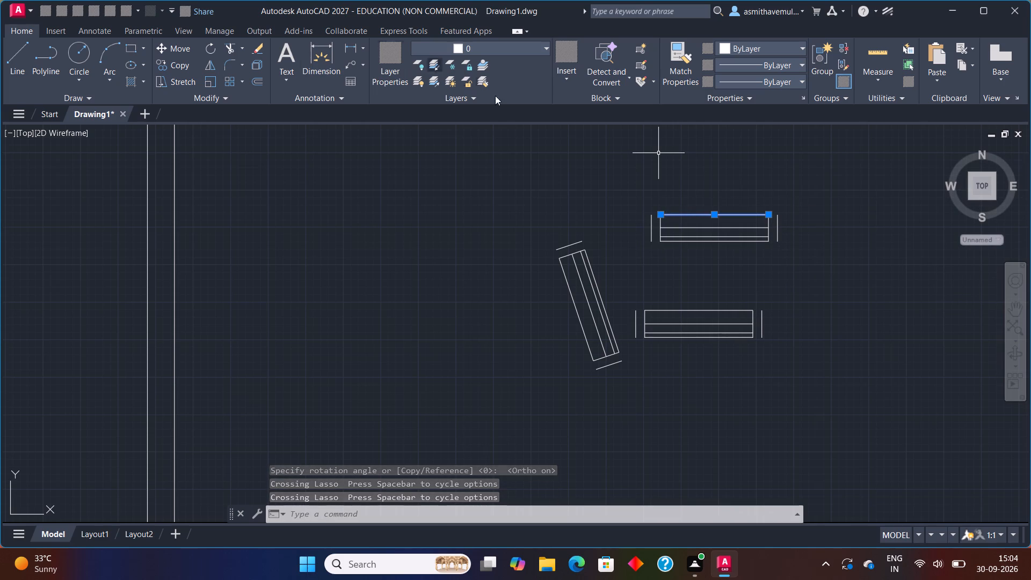
left_click_drag(829, 193, 705, 172)
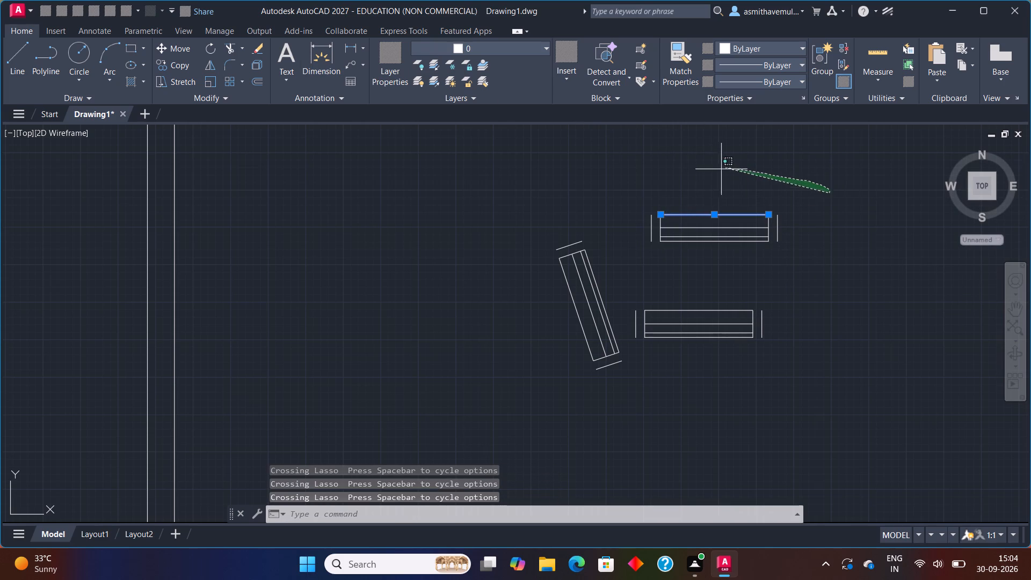
left_click_drag(705, 172, 807, 264)
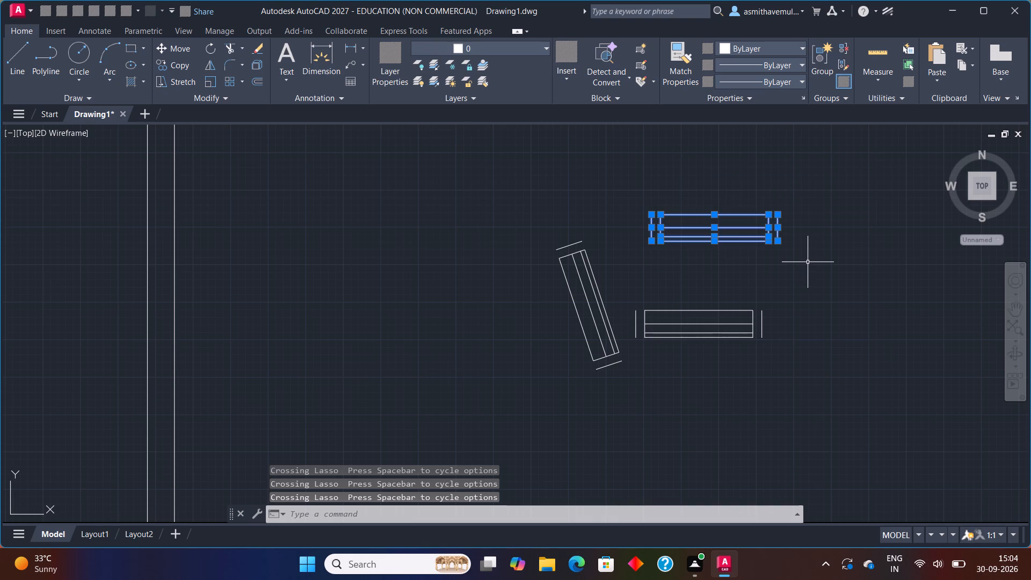
type("RO")
key("Return")
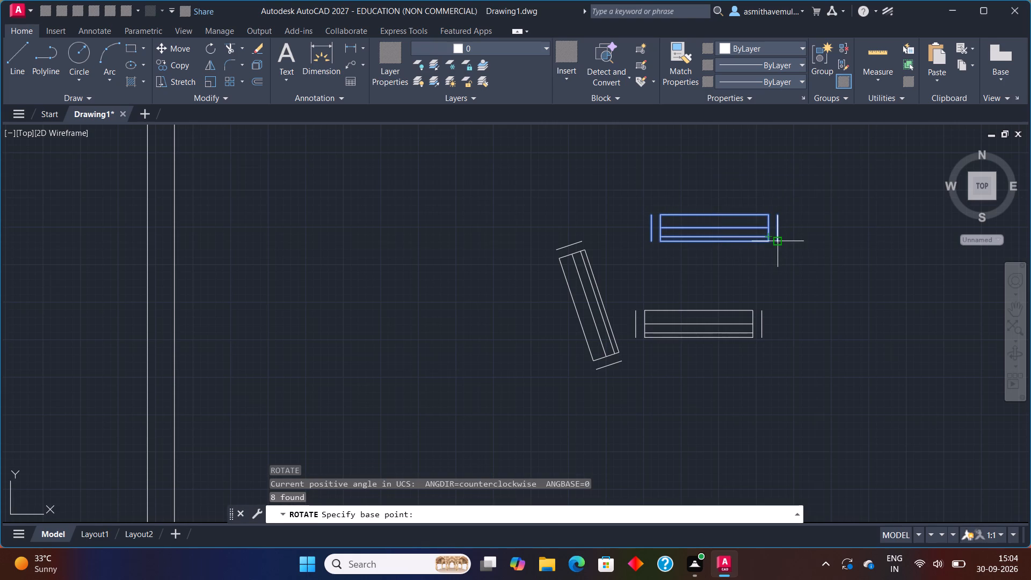
left_click(777, 242)
key("F8")
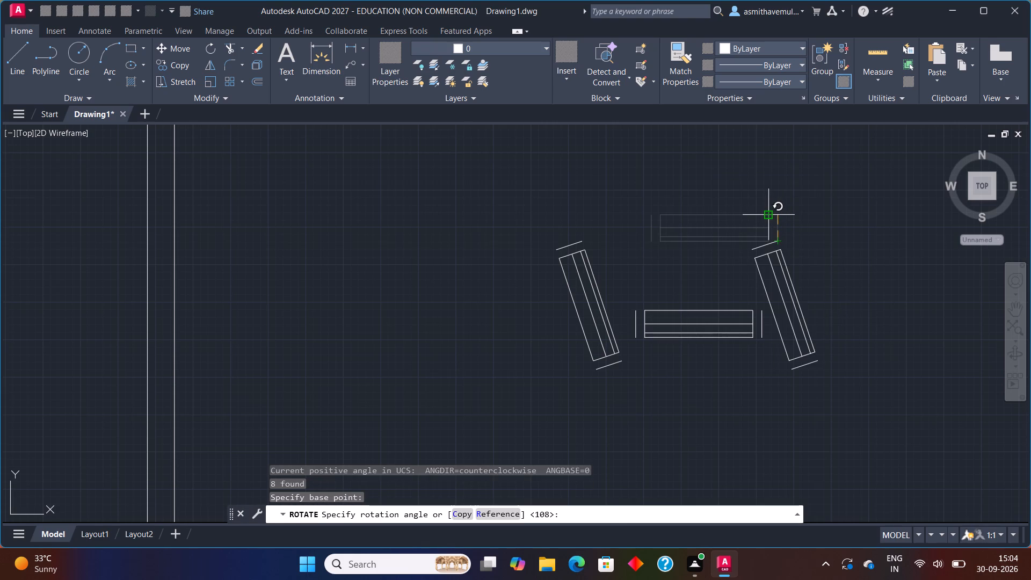
key("F8")
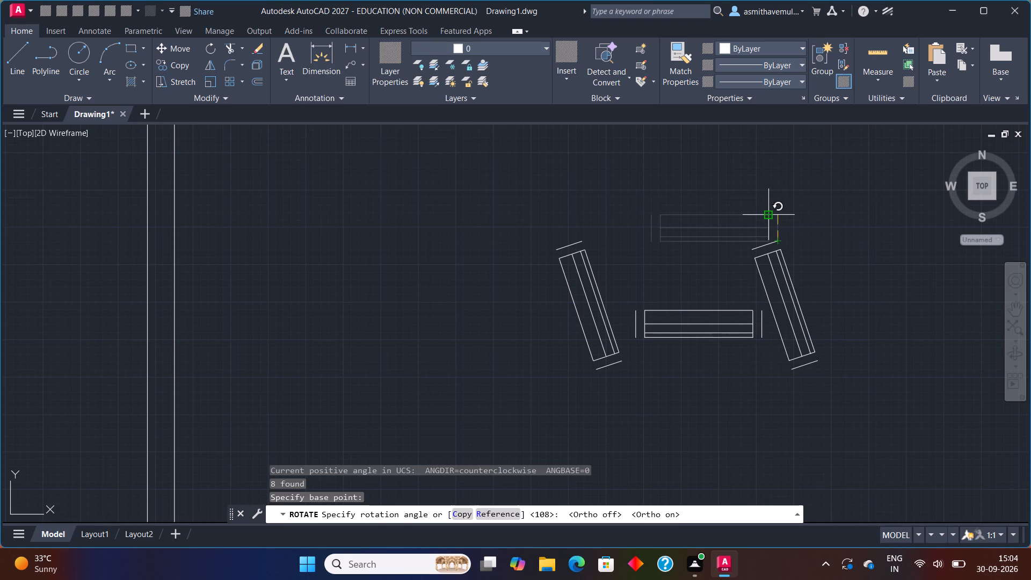
left_click(767, 215)
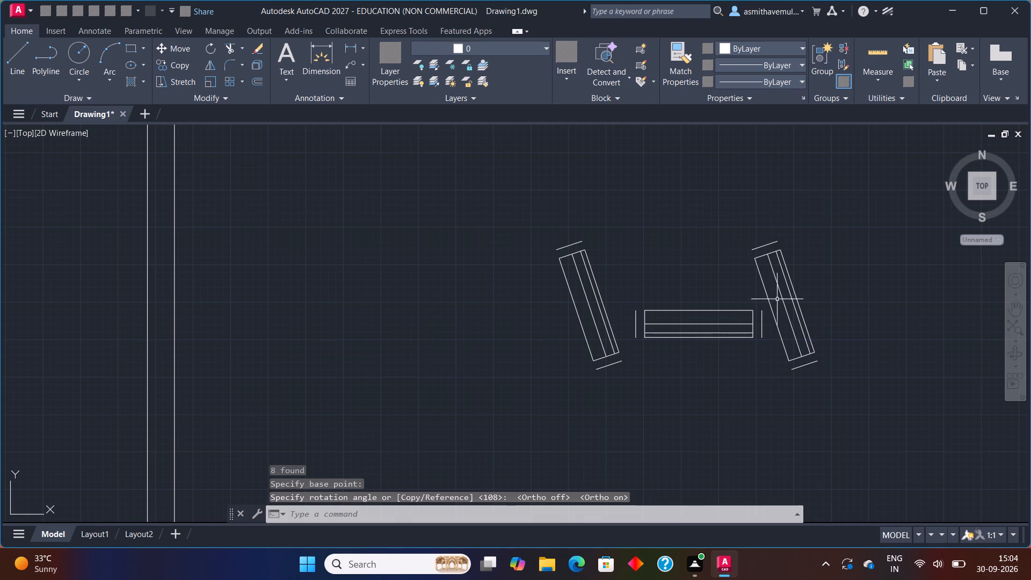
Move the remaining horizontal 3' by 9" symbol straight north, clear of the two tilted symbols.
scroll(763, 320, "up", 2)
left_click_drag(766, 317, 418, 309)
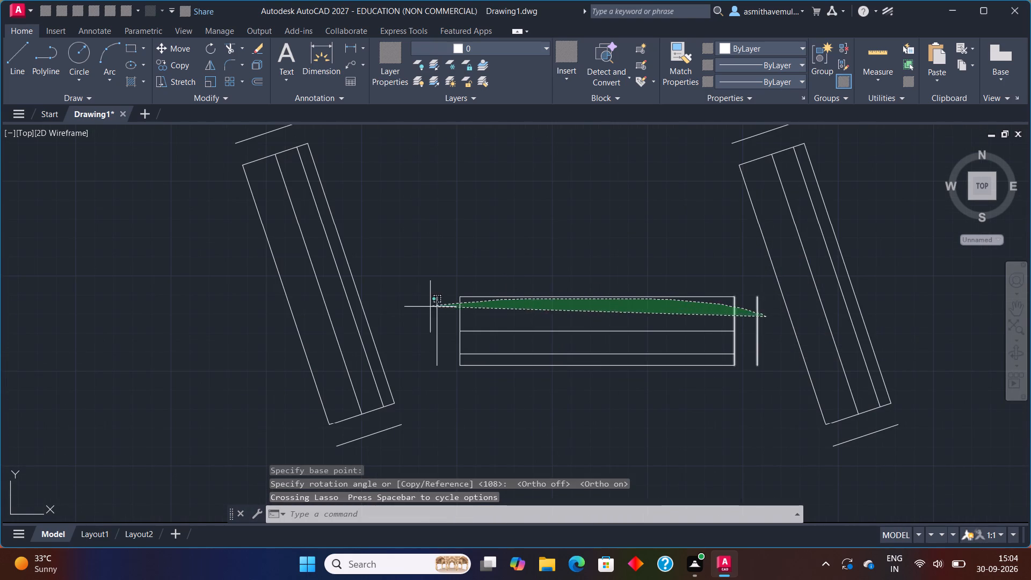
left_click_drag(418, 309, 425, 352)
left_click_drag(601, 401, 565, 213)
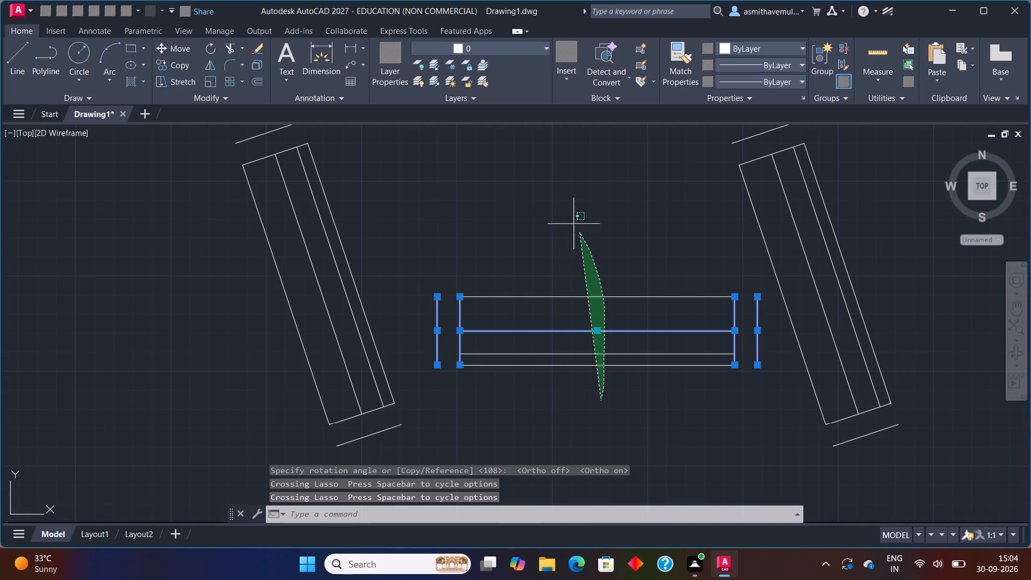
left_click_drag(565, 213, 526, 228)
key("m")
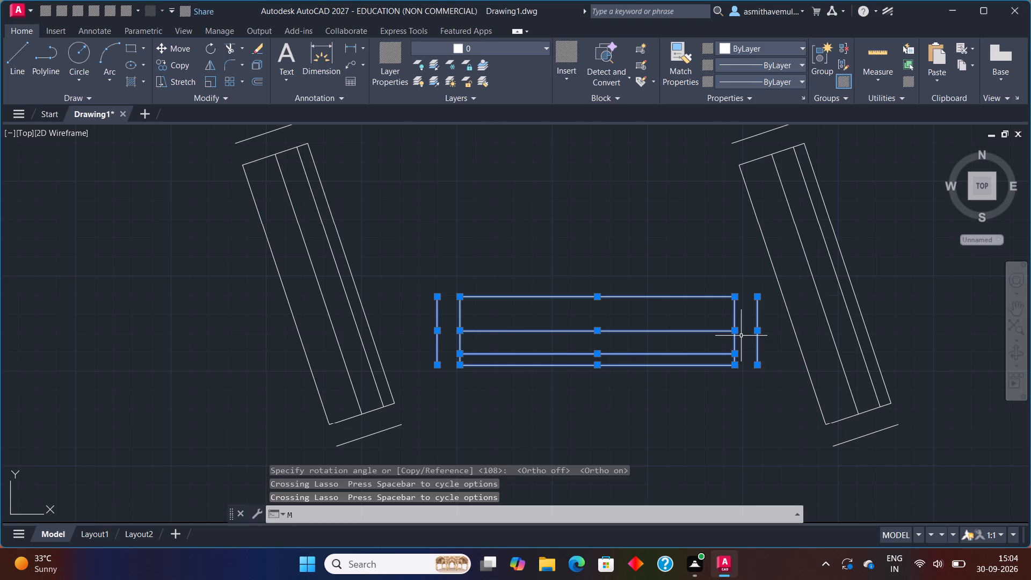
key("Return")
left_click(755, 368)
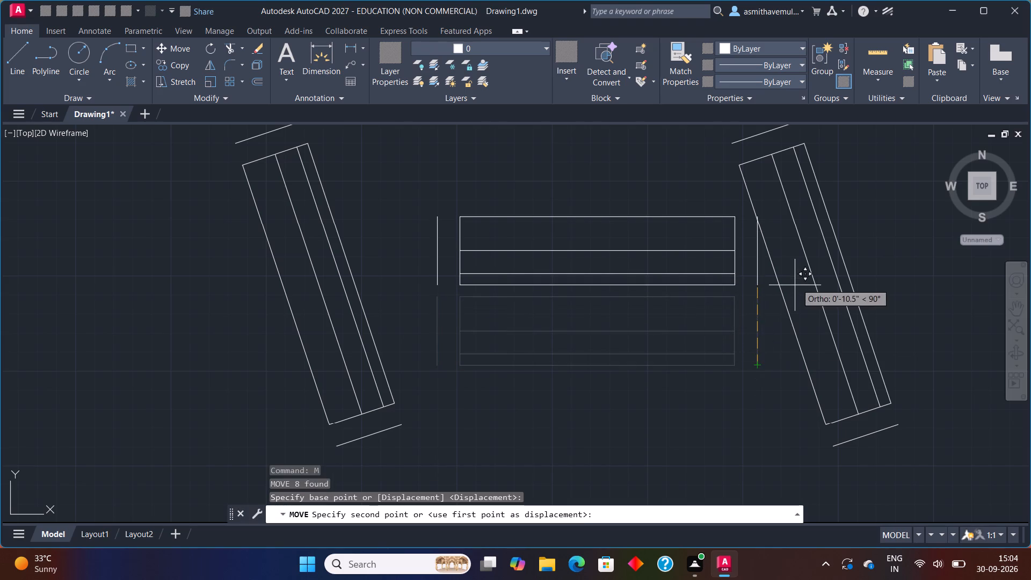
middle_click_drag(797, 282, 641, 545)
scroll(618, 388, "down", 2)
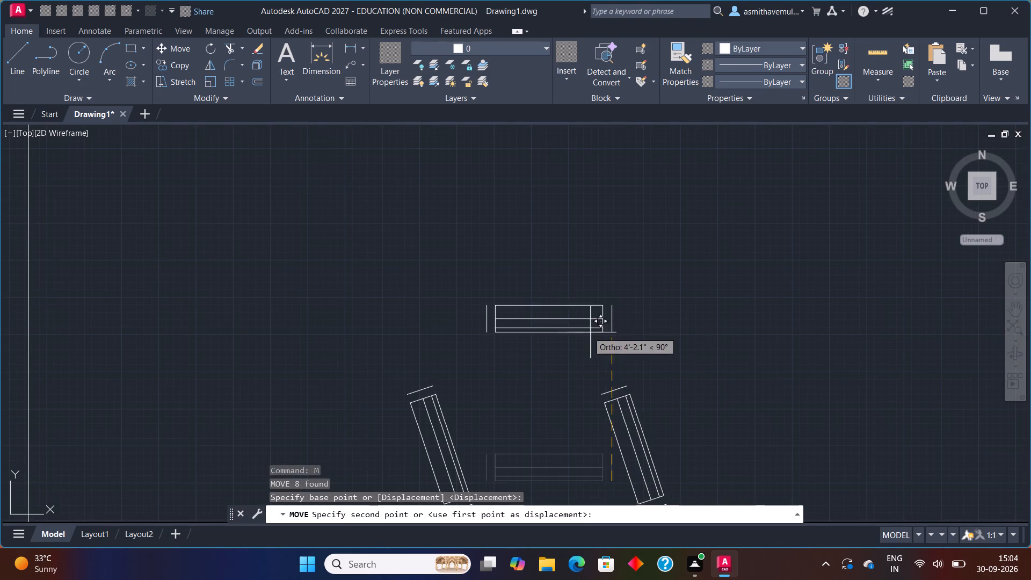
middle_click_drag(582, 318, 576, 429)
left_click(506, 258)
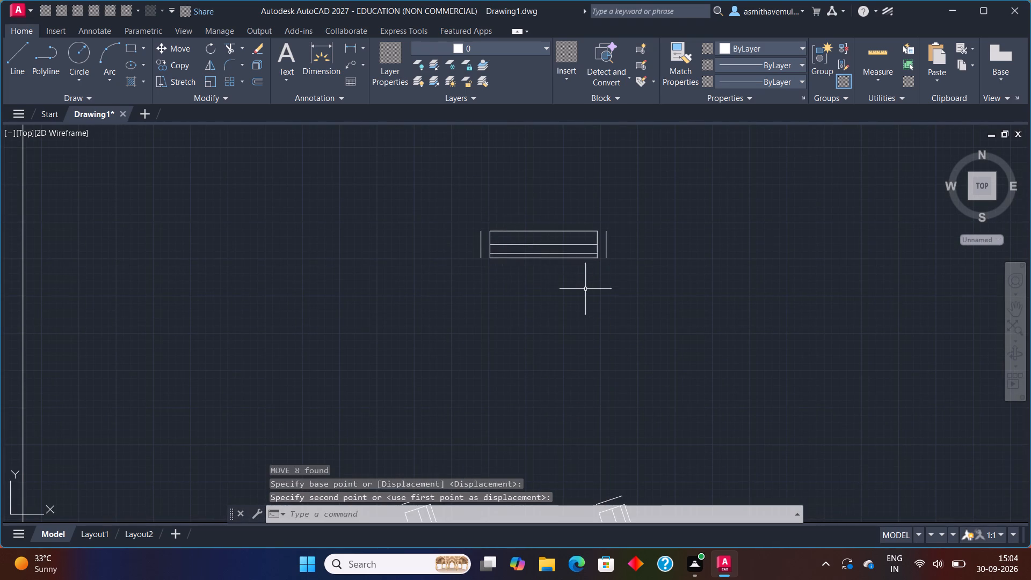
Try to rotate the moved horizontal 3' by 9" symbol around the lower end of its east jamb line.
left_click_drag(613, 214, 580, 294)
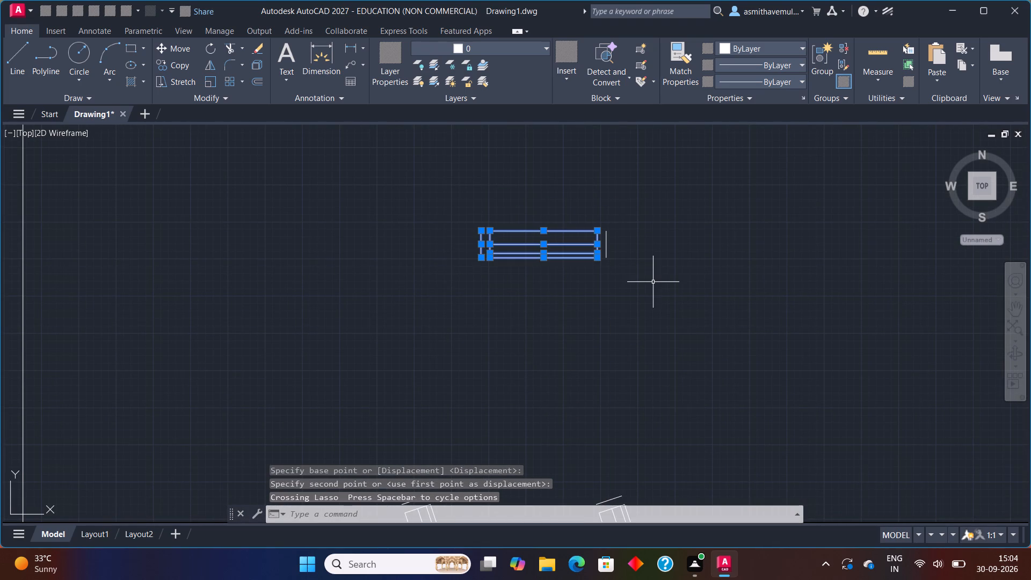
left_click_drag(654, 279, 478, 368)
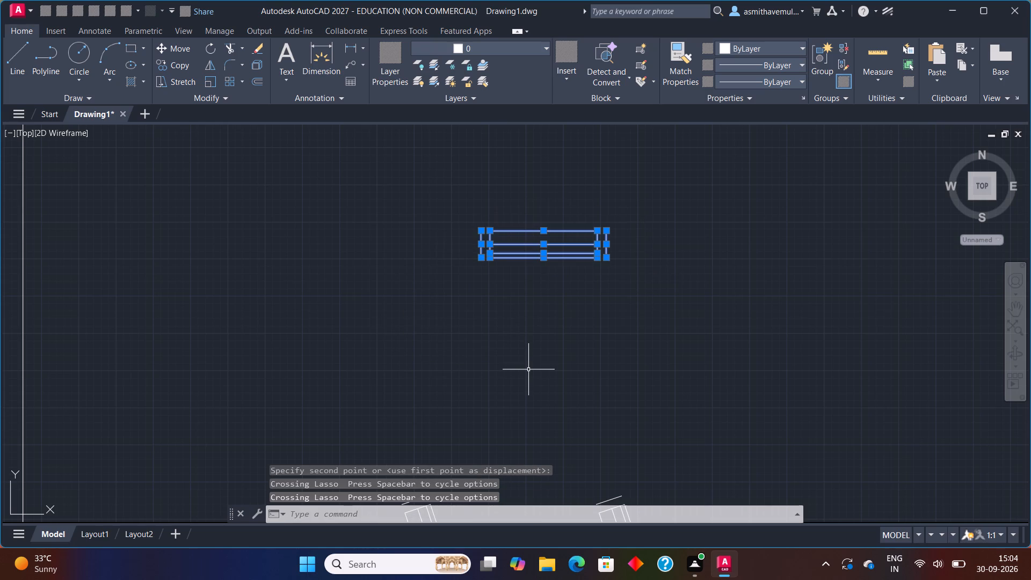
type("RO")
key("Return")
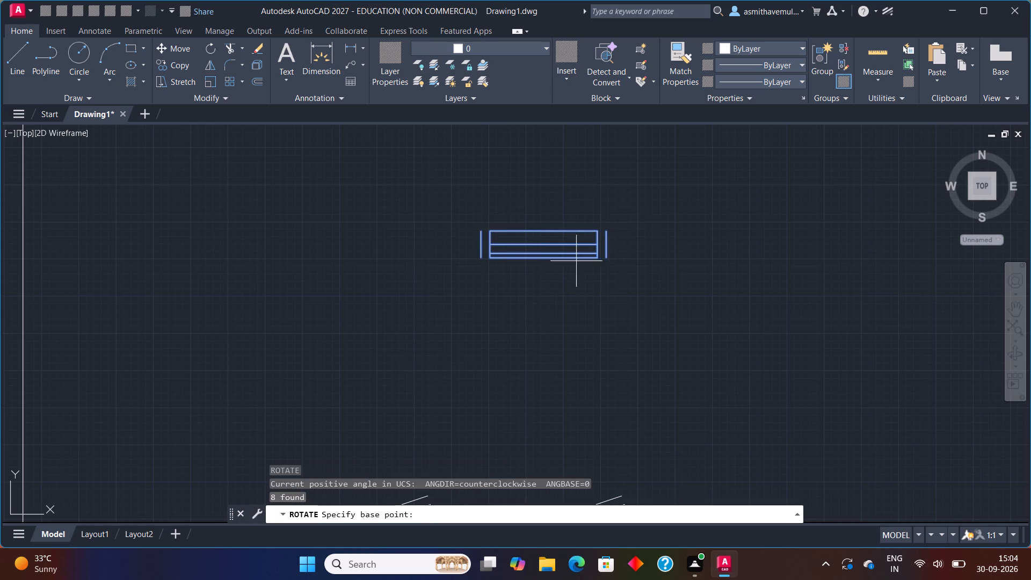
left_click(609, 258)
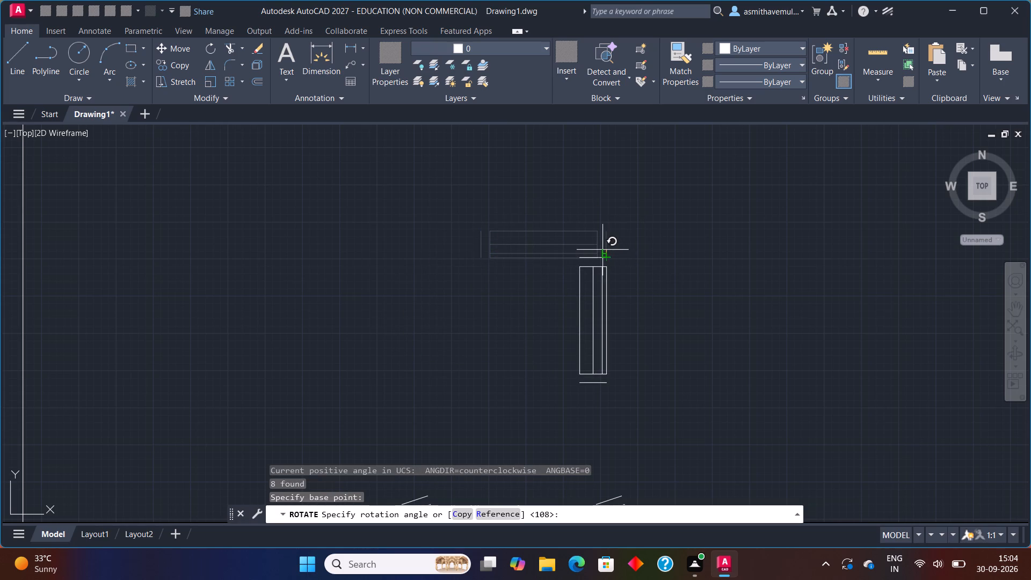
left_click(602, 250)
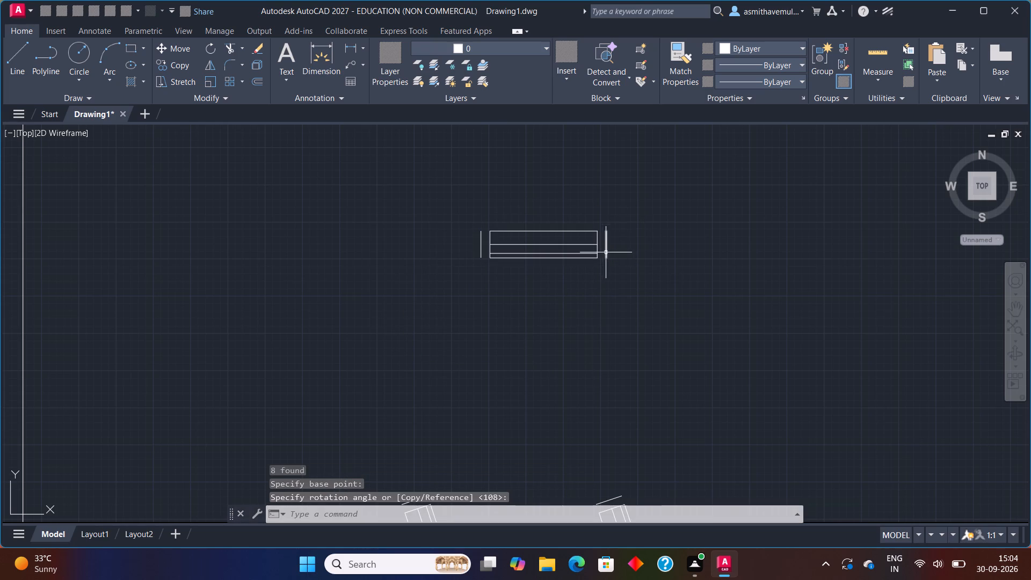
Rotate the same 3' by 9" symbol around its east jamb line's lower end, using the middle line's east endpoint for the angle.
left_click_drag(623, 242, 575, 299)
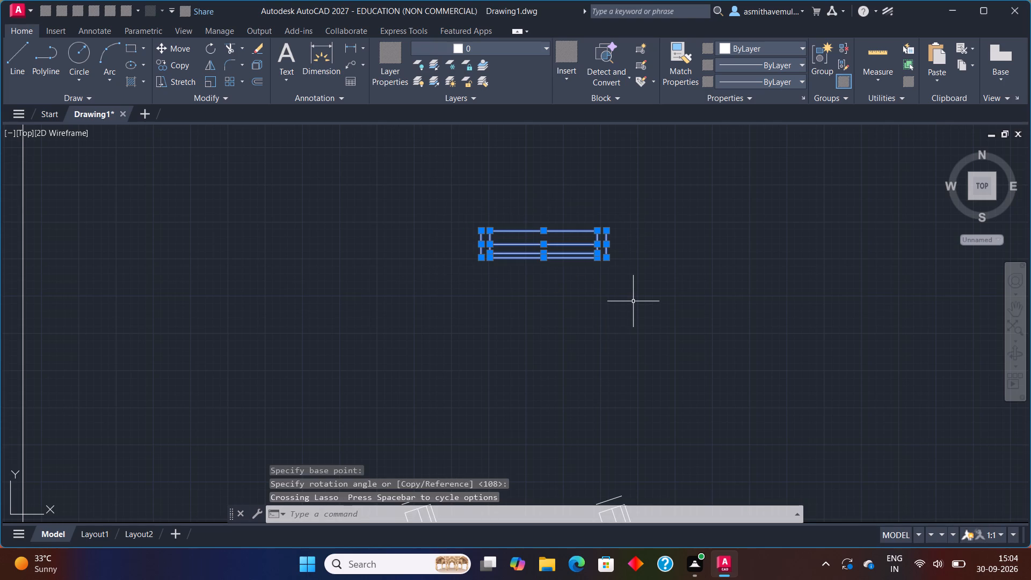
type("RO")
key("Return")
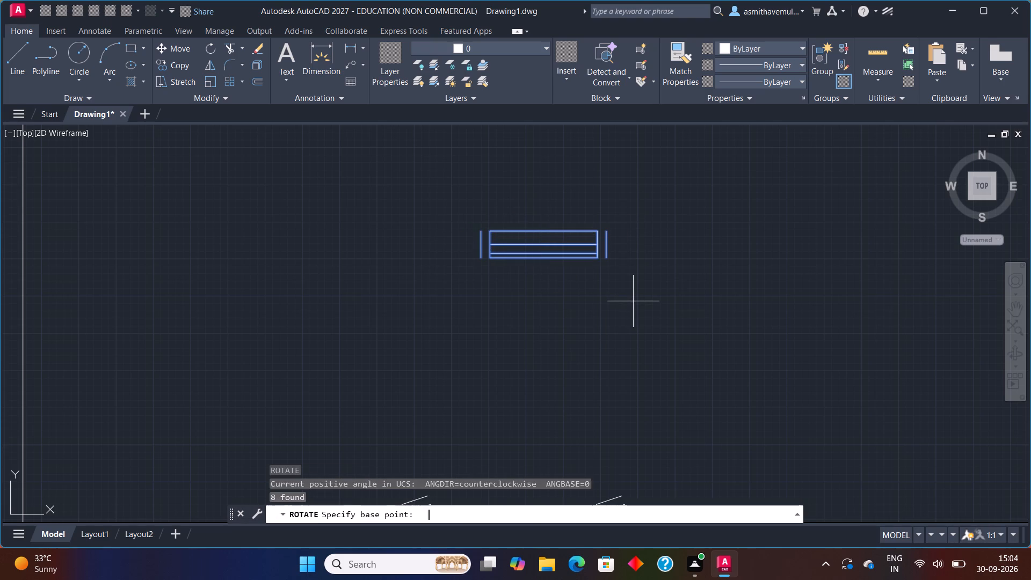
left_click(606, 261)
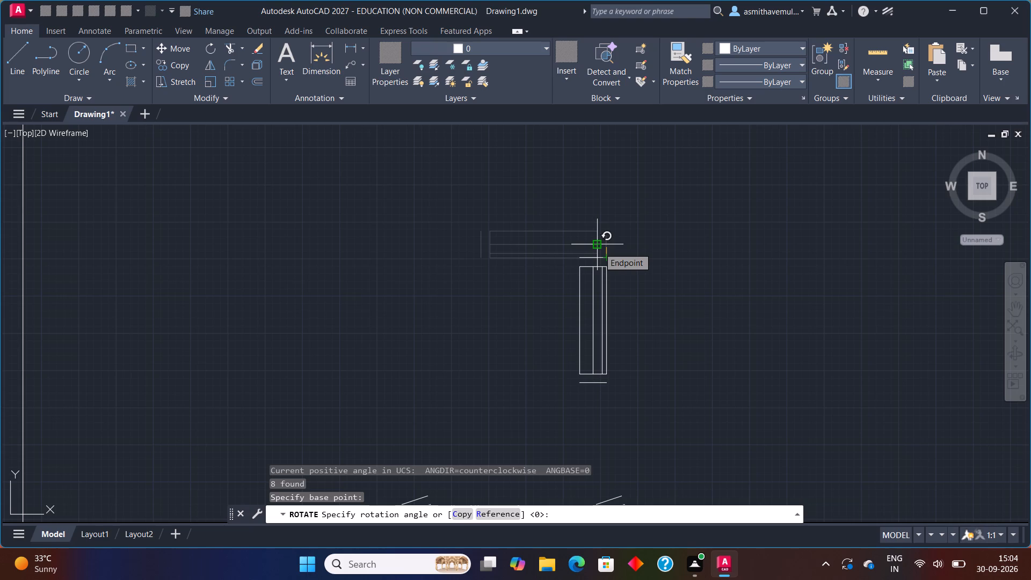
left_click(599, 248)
Delete the three tilted loose 3' by 9" symbols east of the floor plan.
scroll(648, 296, "down", 2)
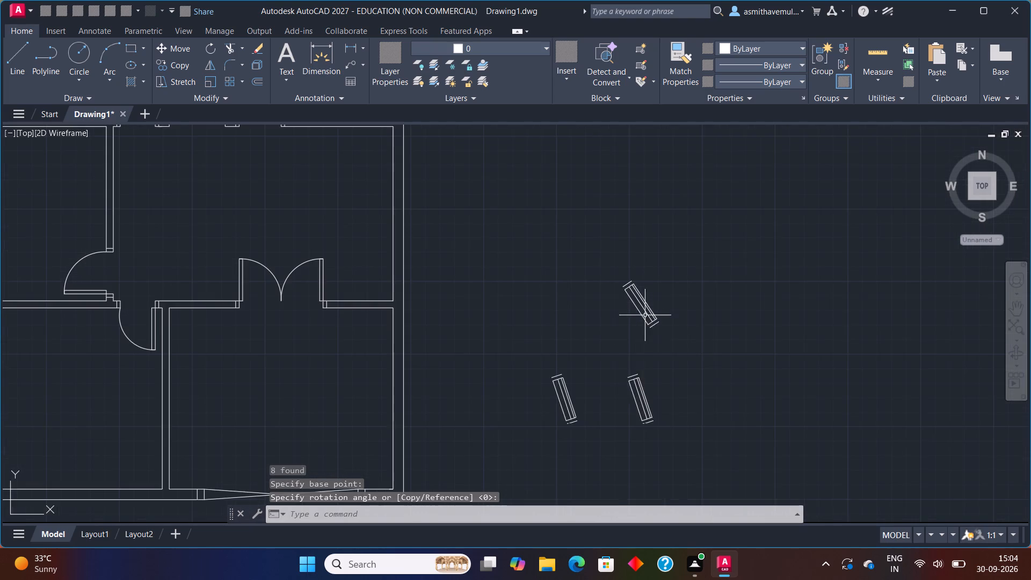
middle_click_drag(630, 377, 611, 329)
left_click_drag(646, 242, 502, 385)
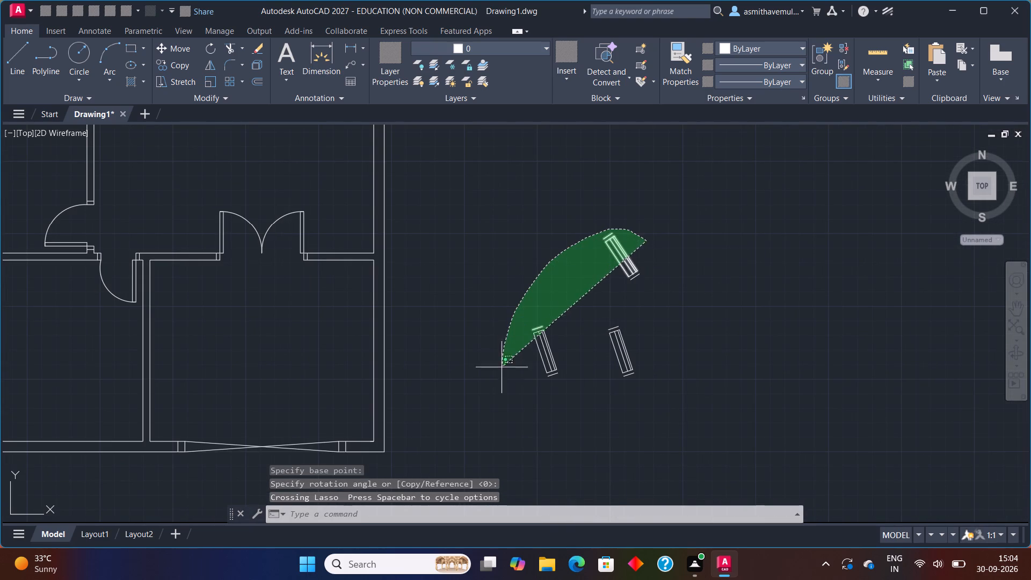
left_click_drag(502, 385, 649, 414)
left_click(649, 412)
key("Delete")
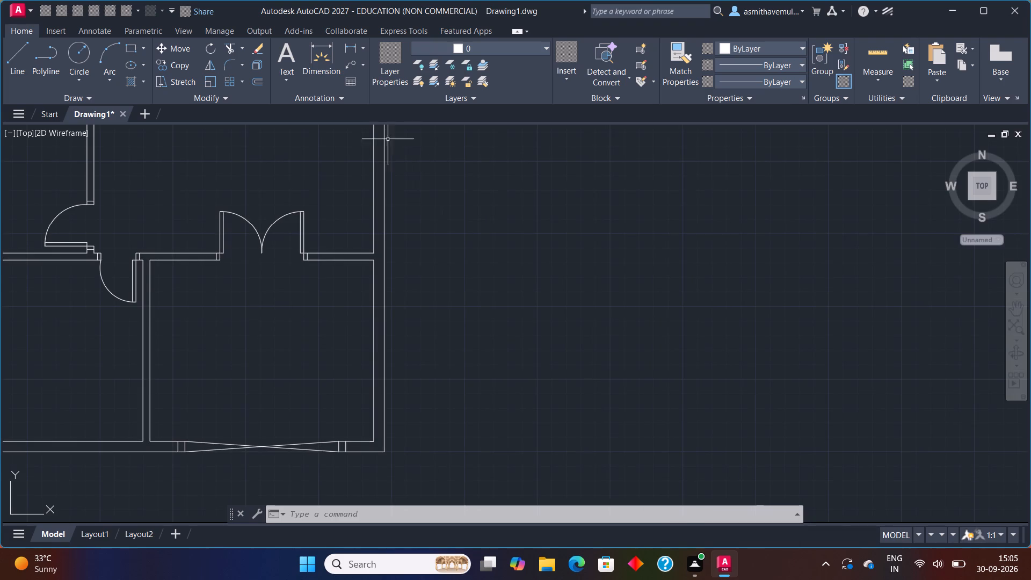
Draw a 3' by 9" horizontal rectangle in the empty space east of the floor plan.
scroll(474, 230, "down", 2)
scroll(402, 226, "up", 1)
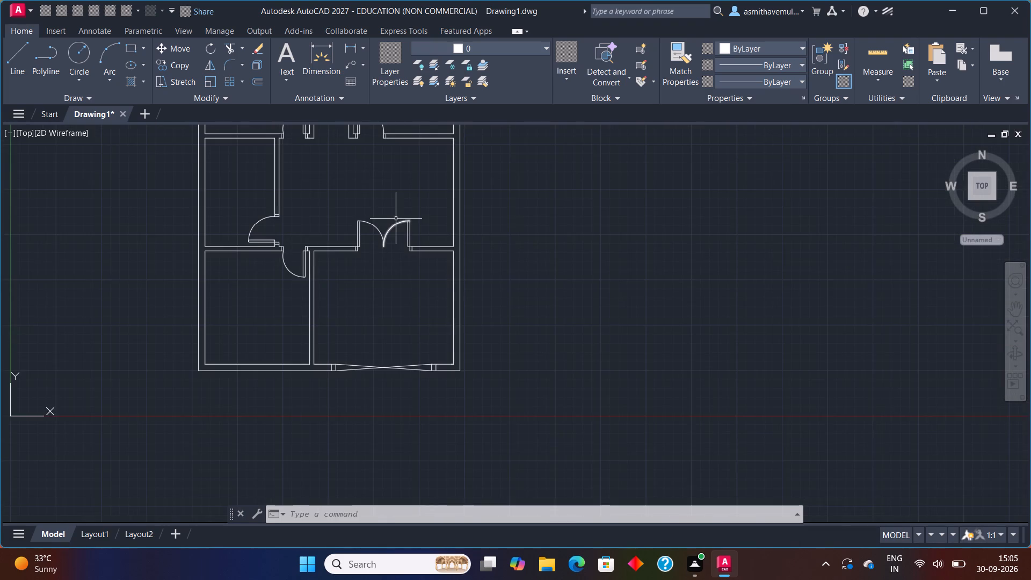
scroll(394, 218, "up", 1)
middle_click_drag(394, 221, 376, 353)
scroll(361, 296, "down", 2)
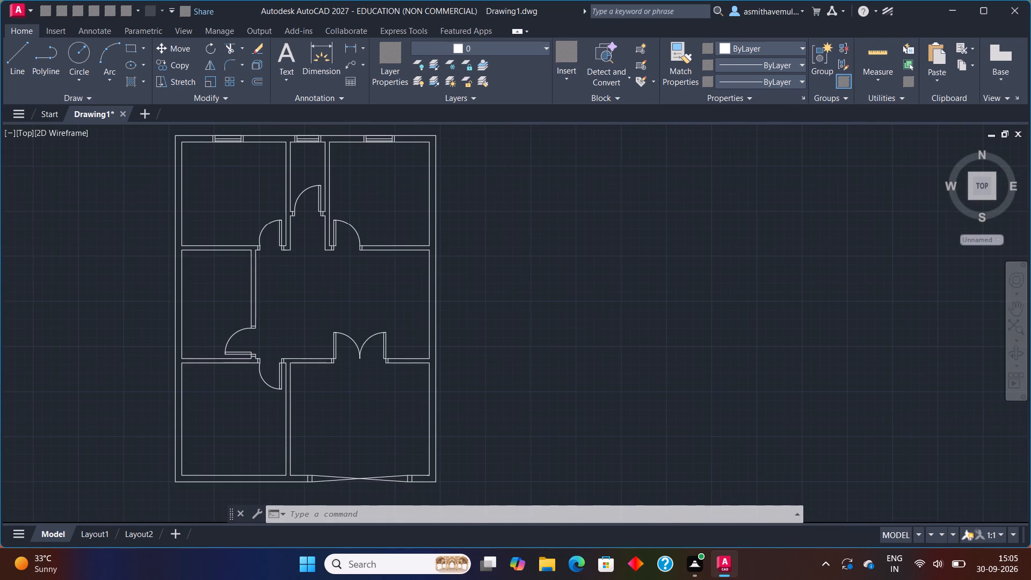
scroll(361, 292, "up", 1)
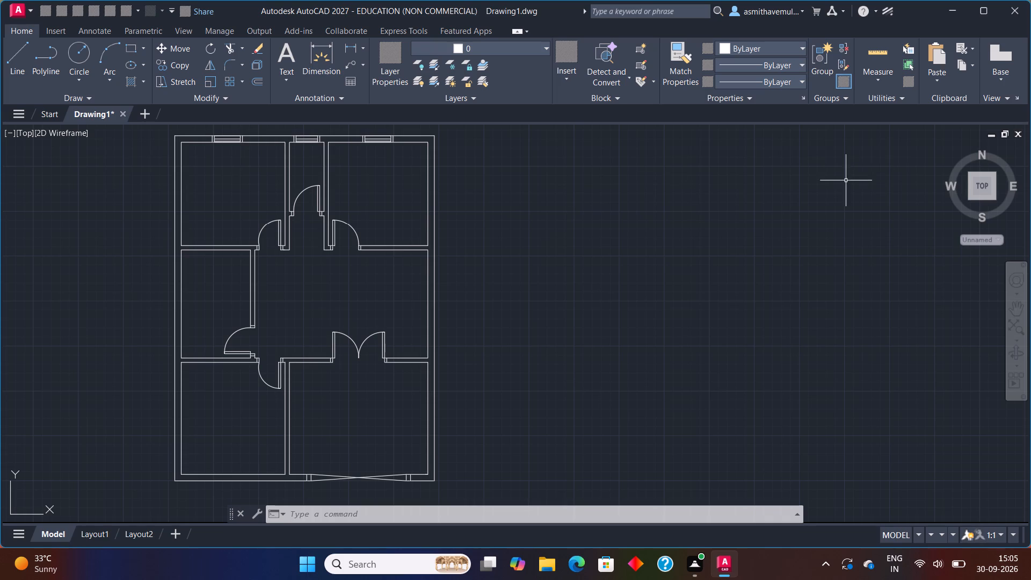
key("r")
key("e")
key("c")
key("Return")
left_click(693, 365)
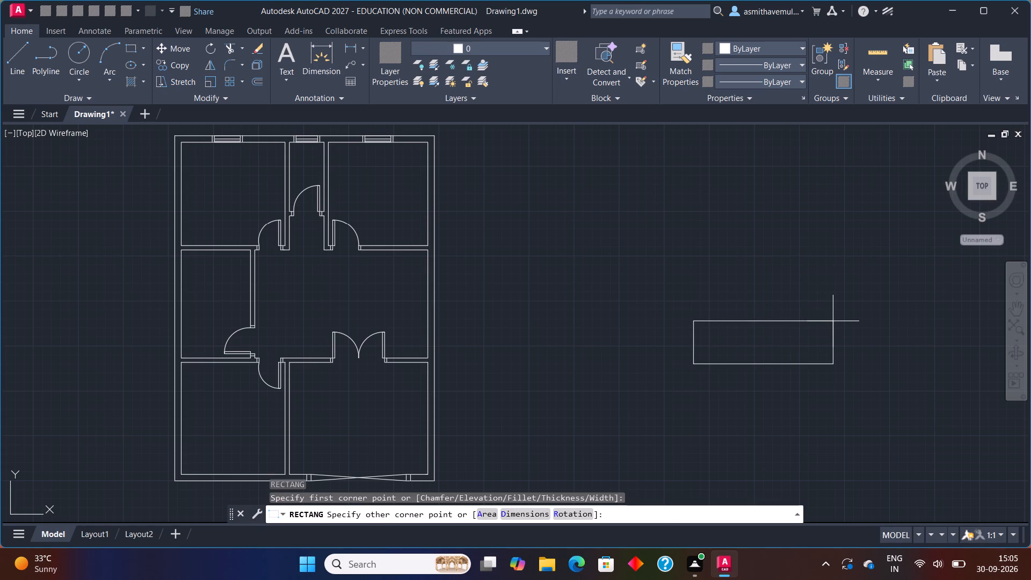
key("d")
key("Return")
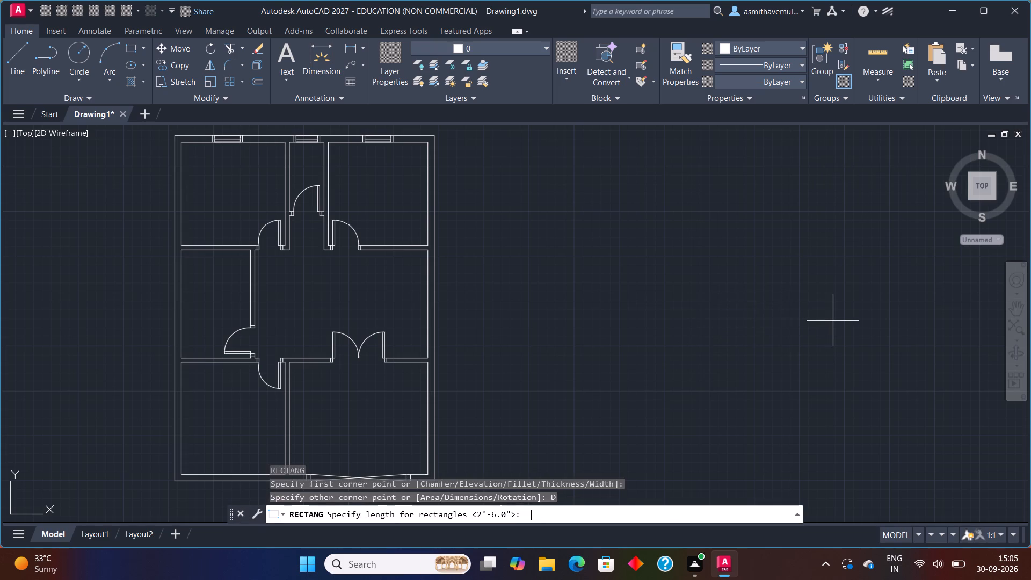
key("3")
key("apostrophe")
key("Return")
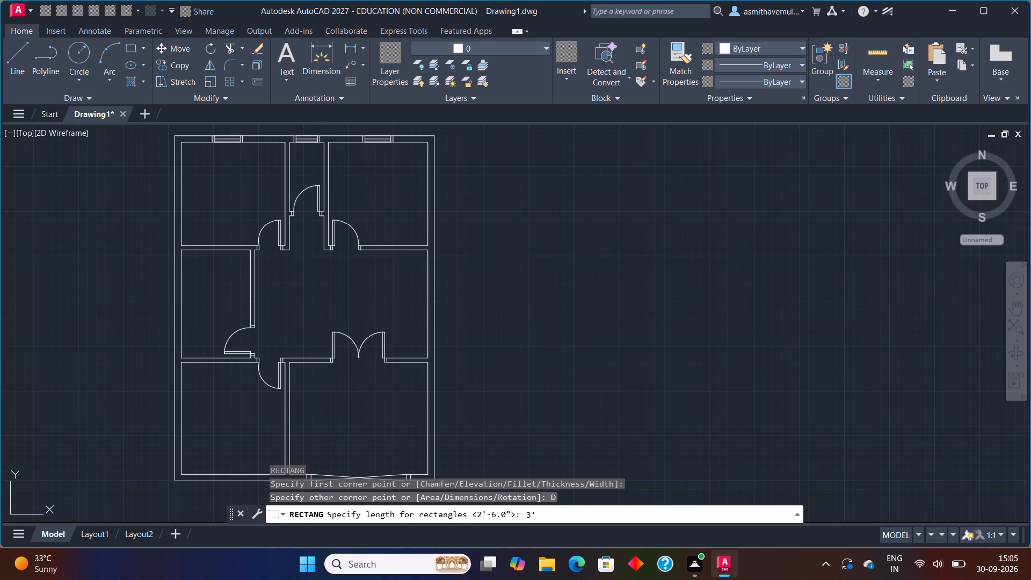
key("9")
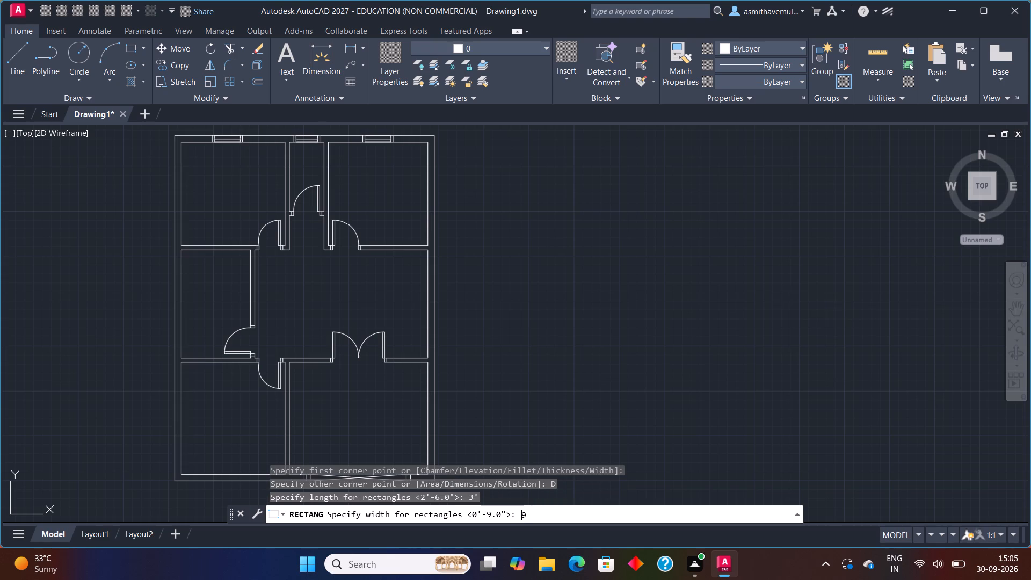
key("shift+quotedbl")
key("Return")
left_click(833, 321)
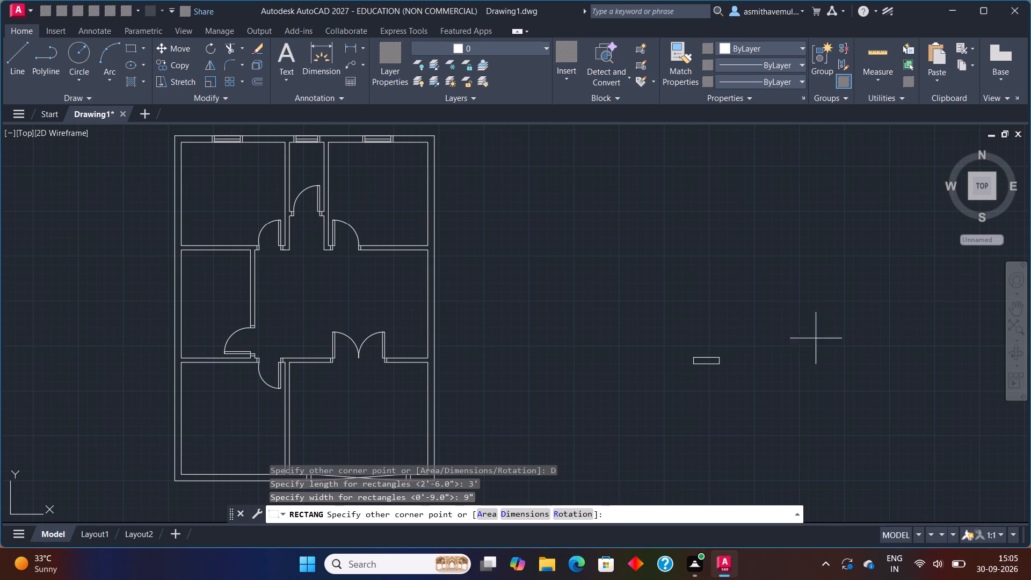
left_click(715, 352)
Move the new 3' by 9" rectangle straight west, closer to the floor plan's east outer wall.
left_click_drag(769, 333, 716, 353)
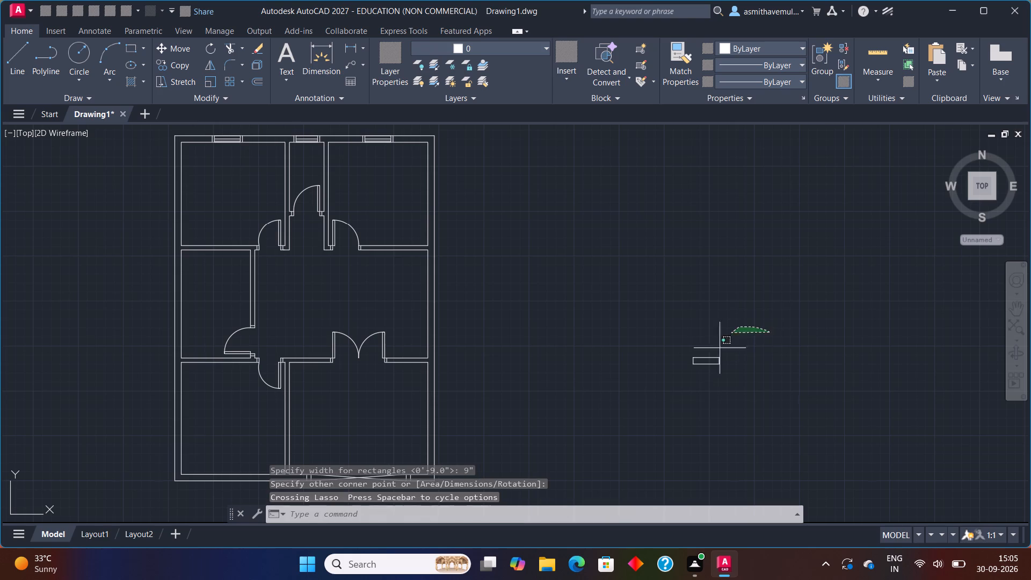
left_click_drag(716, 353, 701, 416)
key("m")
key("Return")
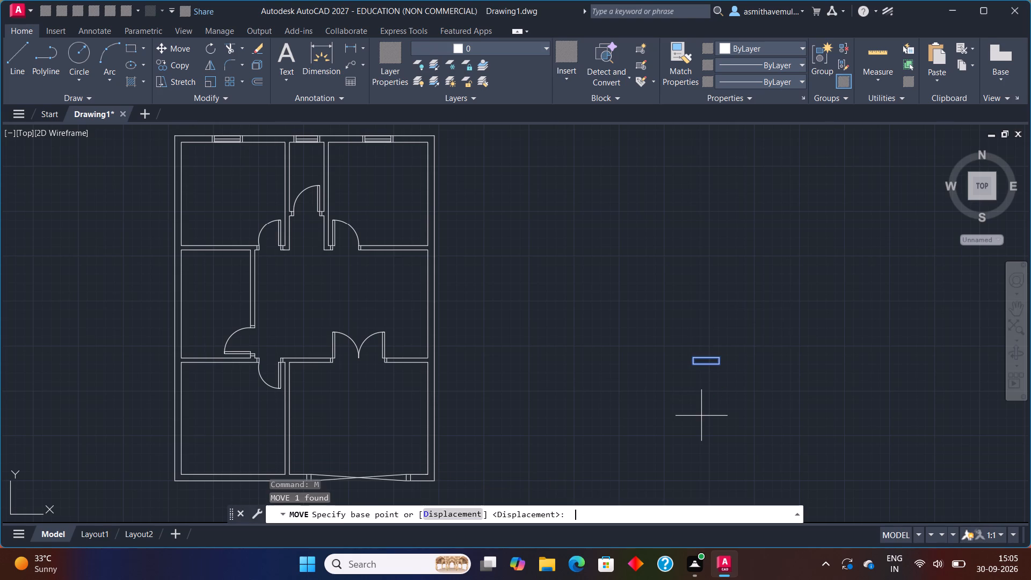
left_click(693, 365)
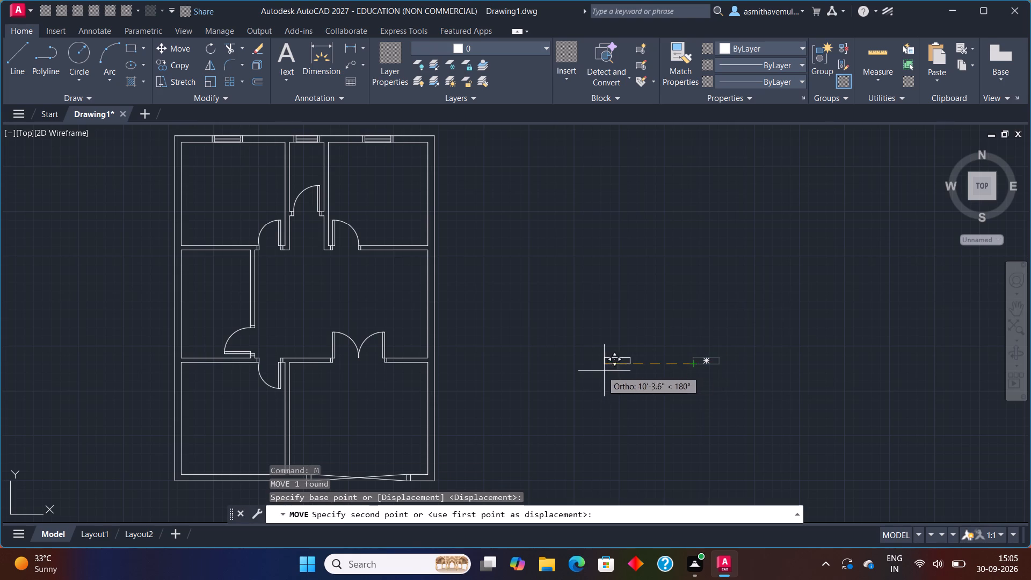
left_click(558, 376)
Explode the 3' by 9" rectangle into separate lines.
scroll(585, 383, "up", 1)
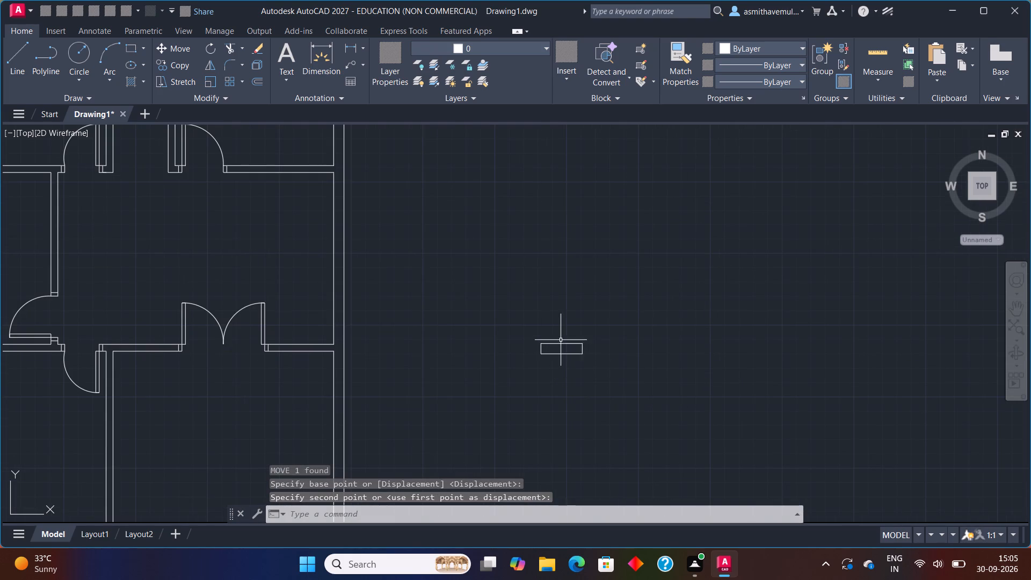
left_click(561, 344)
key("x")
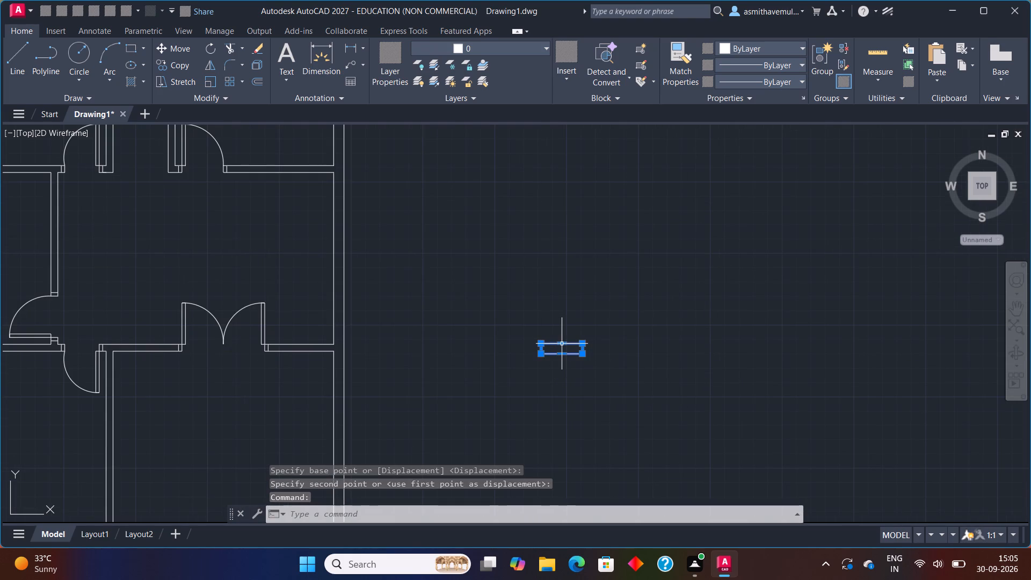
key("Return")
Draw a horizontal centre line across the exploded 3' by 9" rectangle, between the midpoints of its short ends.
scroll(561, 344, "up", 3)
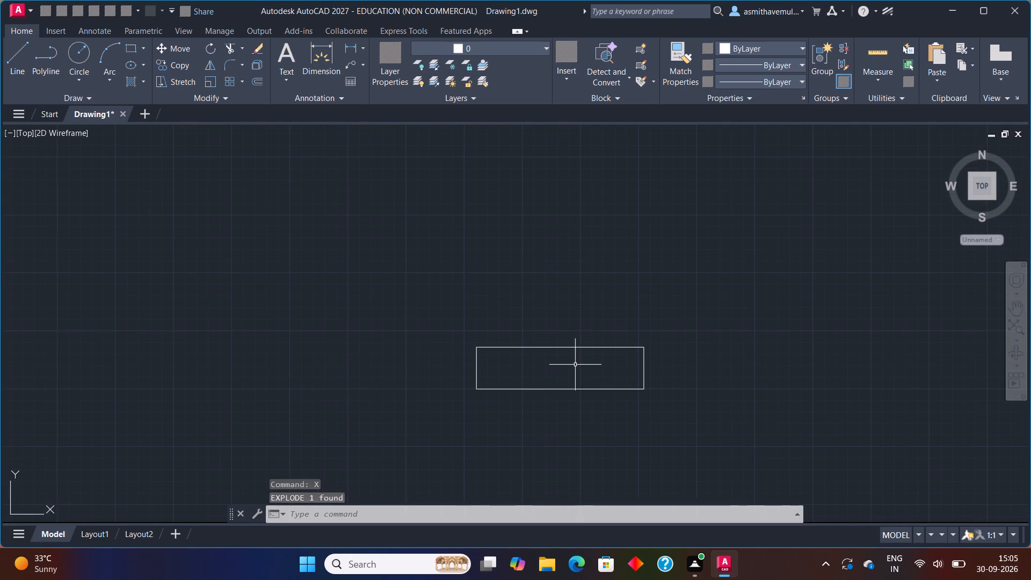
key("l")
key("Return")
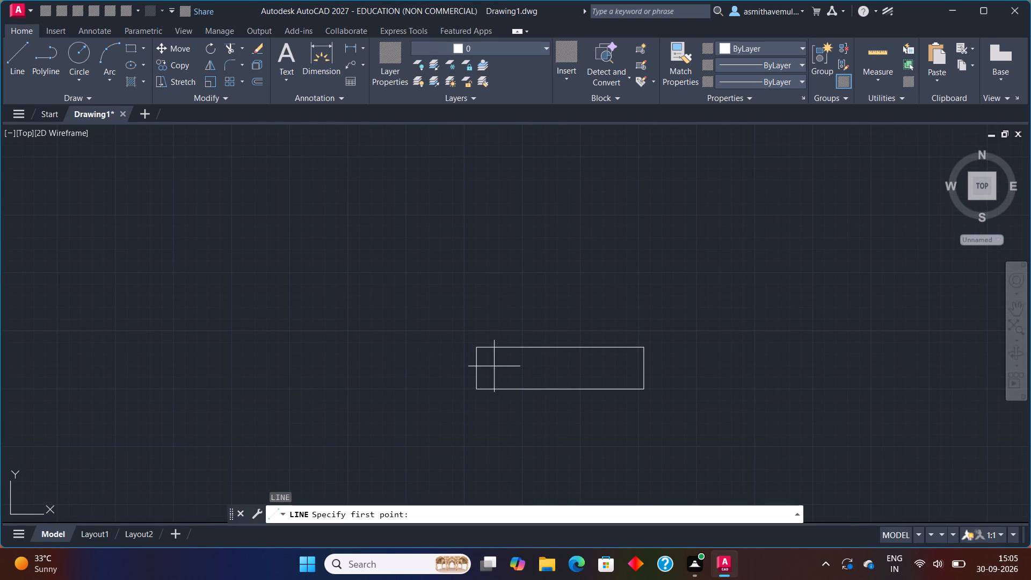
left_click(477, 370)
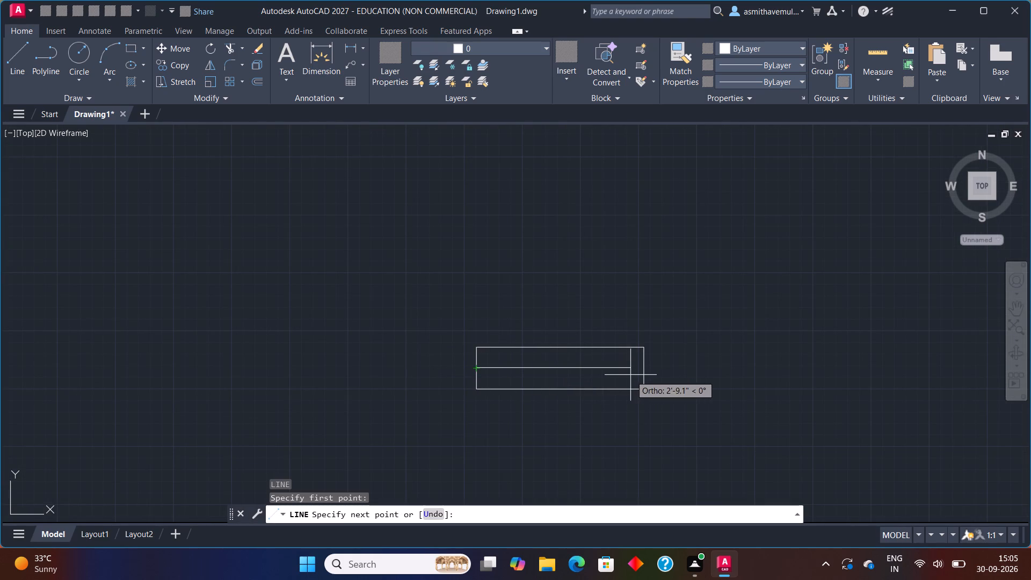
left_click(648, 371)
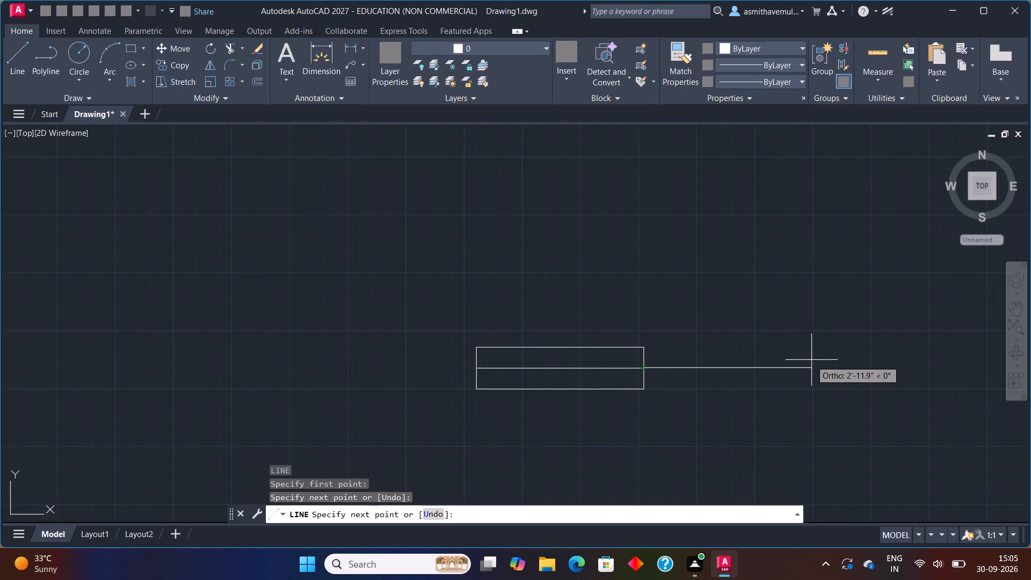
key("Escape")
Offset both short ends of the rectangle 3" outward and its centre line 3" toward the lower long side.
key("o")
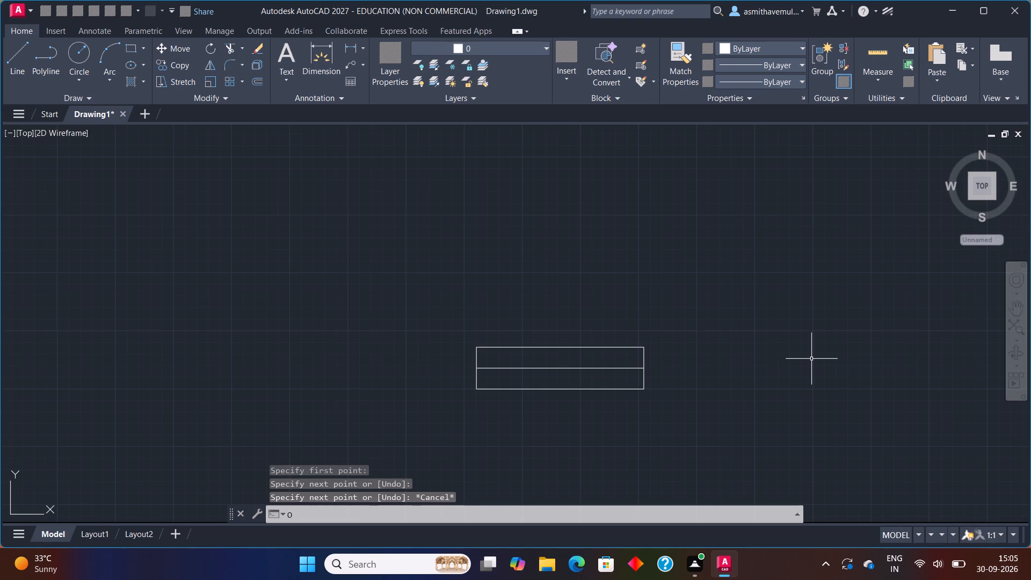
key("Return")
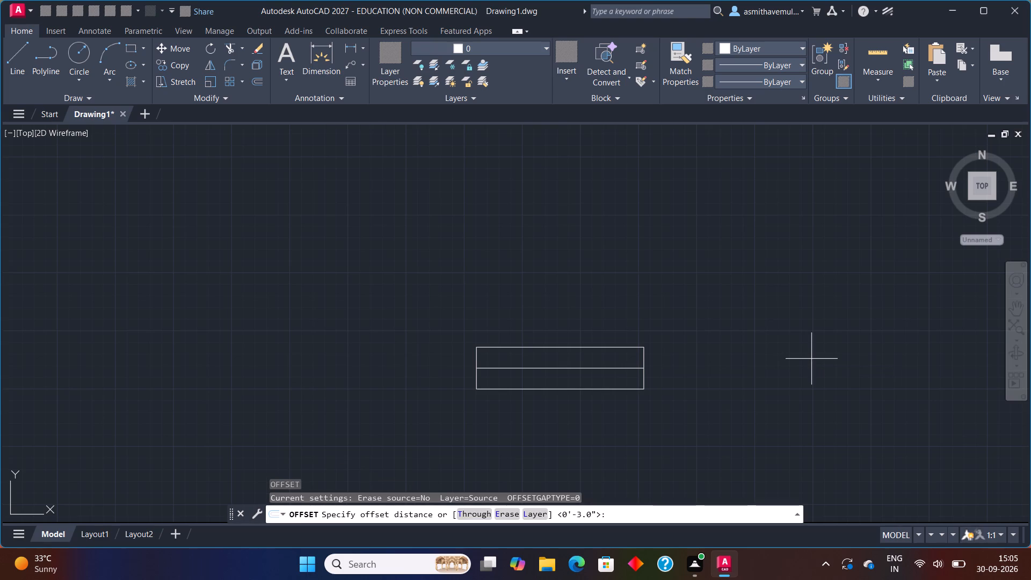
key("3")
key("shift+quotedbl")
key("Return")
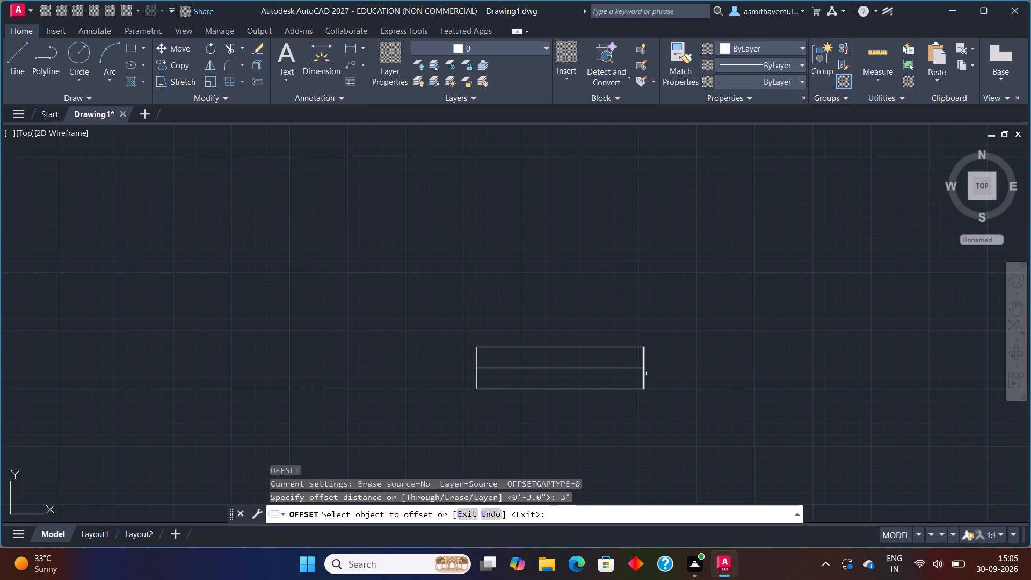
left_click(645, 374)
left_click(660, 370)
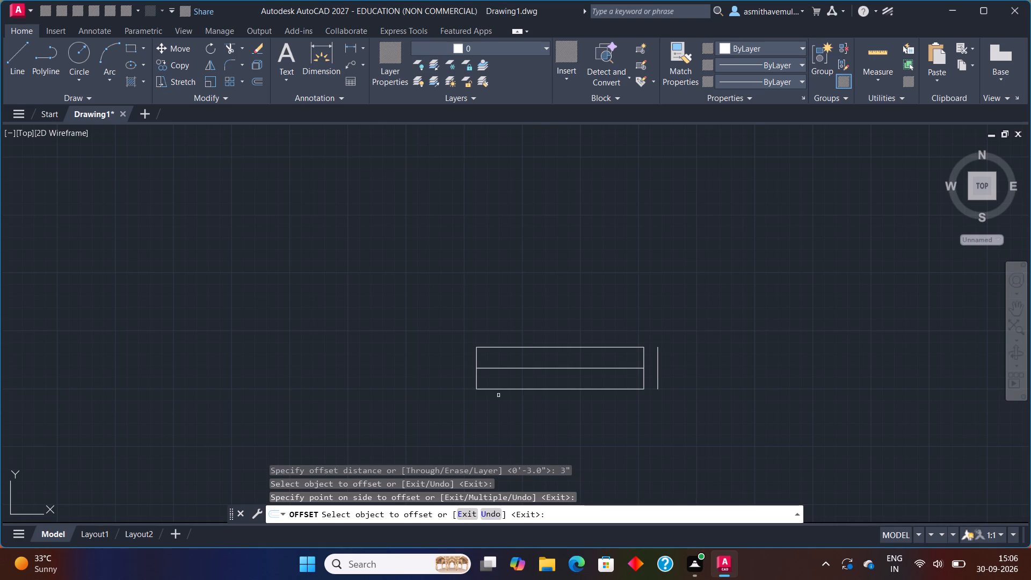
left_click(477, 380)
left_click(448, 380)
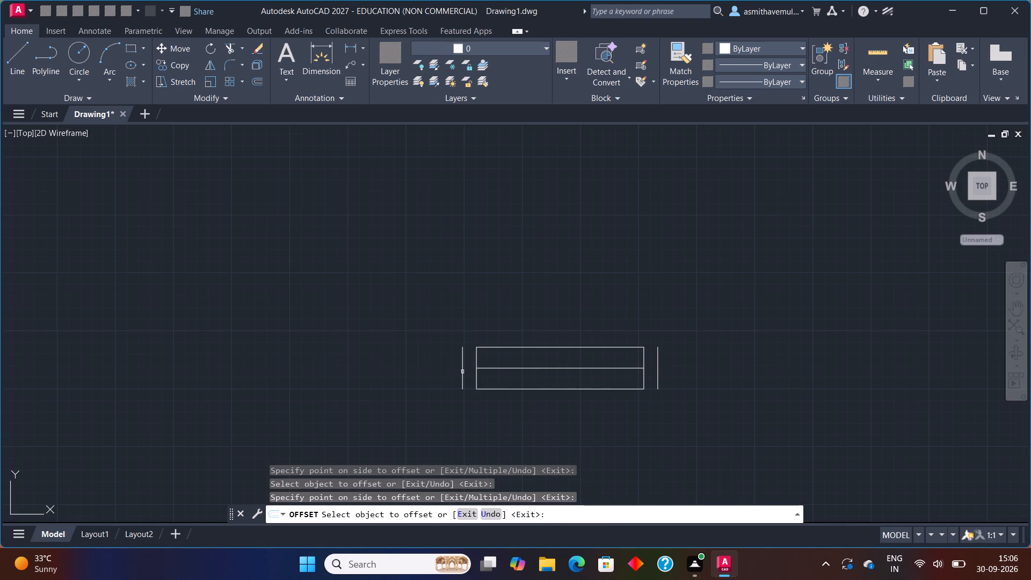
left_click(495, 371)
left_click(496, 378)
key("Escape")
Copy the complete opening symbol with its end lines three times: once to the east, once to the north and once to the west.
scroll(531, 402, "down", 1)
middle_click_drag(531, 405, 531, 401)
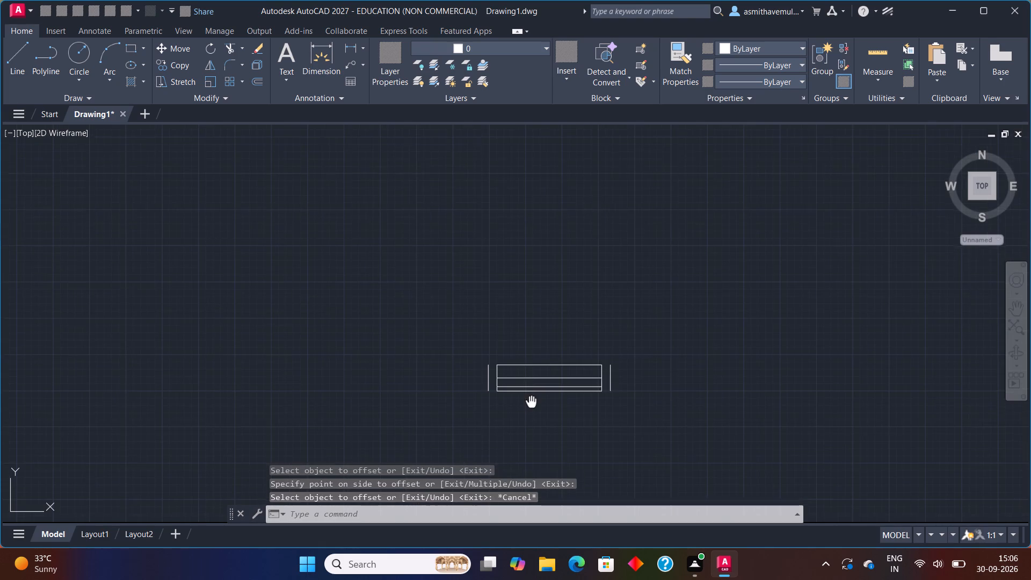
middle_click_drag(531, 401, 531, 382)
scroll(531, 373, "up", 1)
left_click_drag(671, 323, 641, 316)
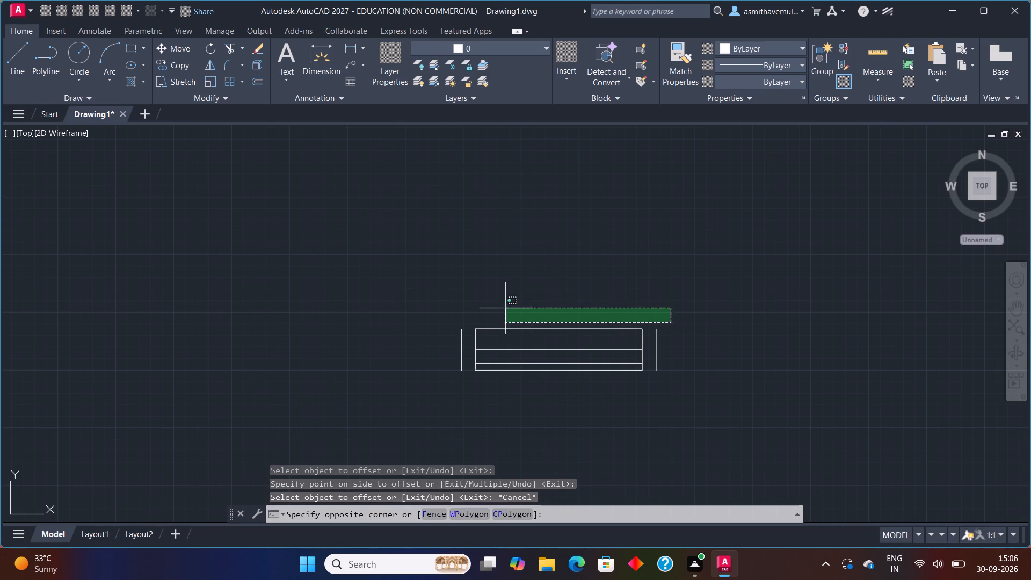
left_click_drag(424, 342, 468, 379)
left_click_drag(710, 316, 599, 290)
left_click_drag(583, 290, 750, 402)
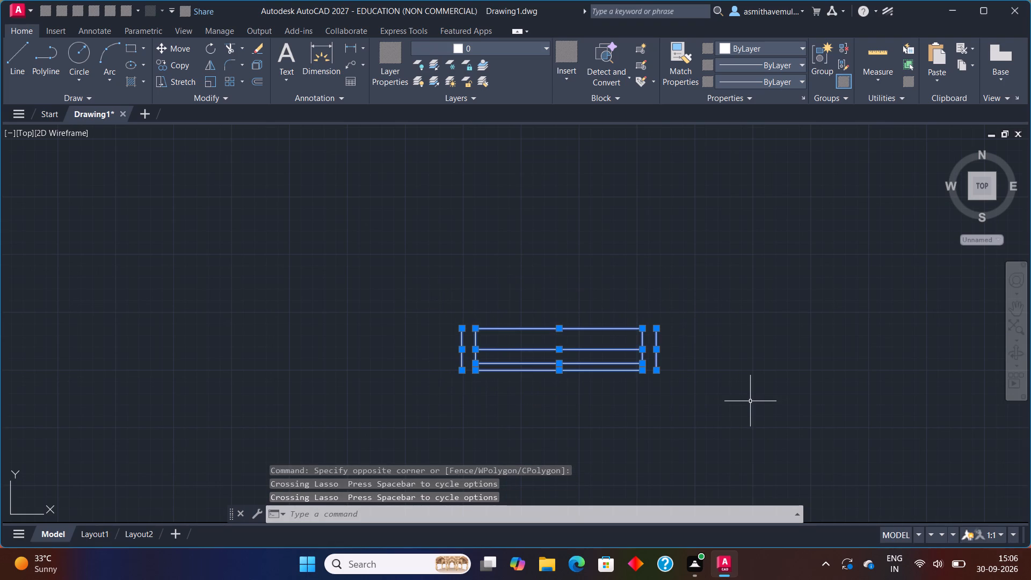
type("COP")
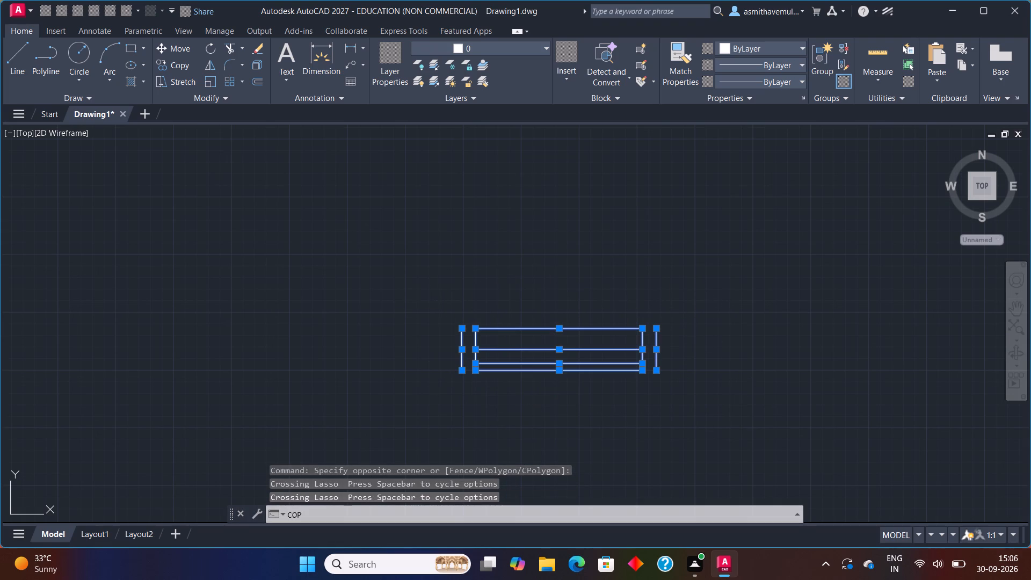
key("y")
key("Return")
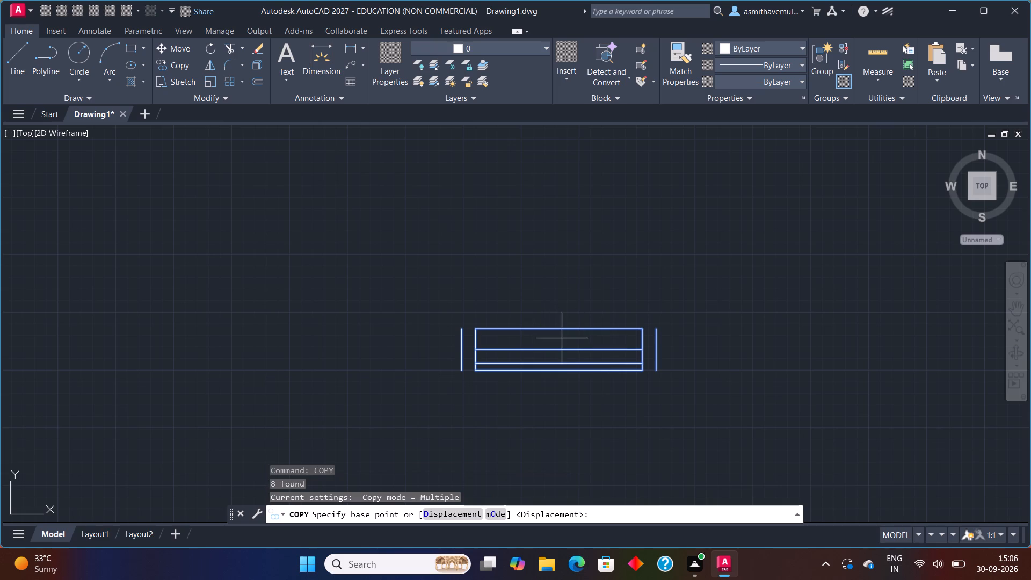
left_click(660, 371)
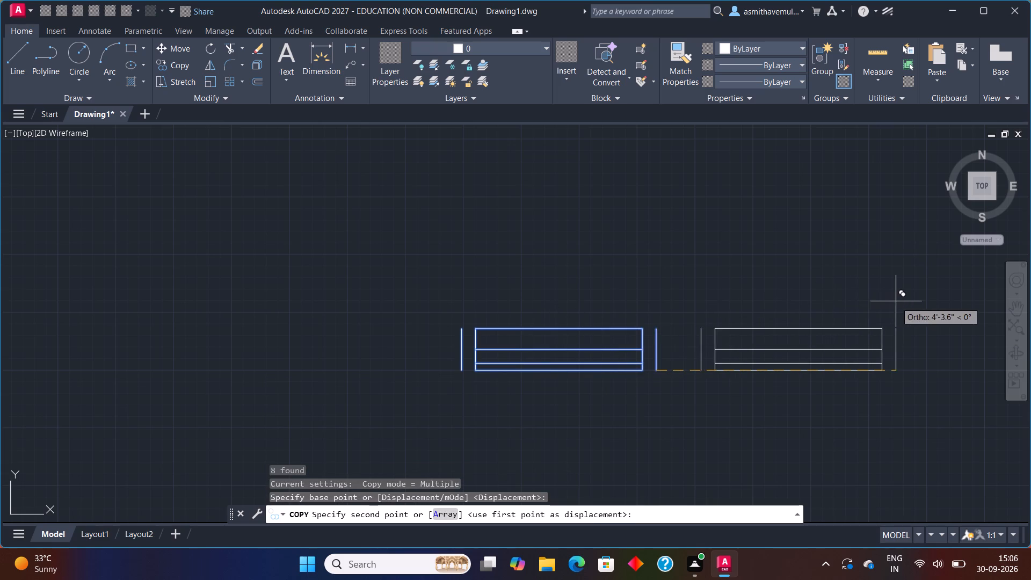
left_click(900, 302)
left_click(785, 236)
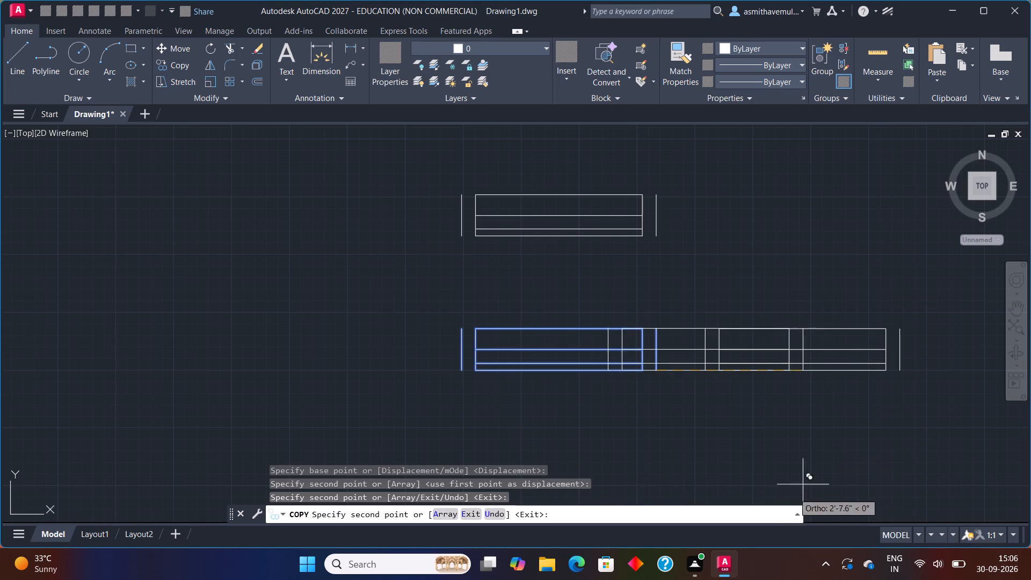
left_click(422, 428)
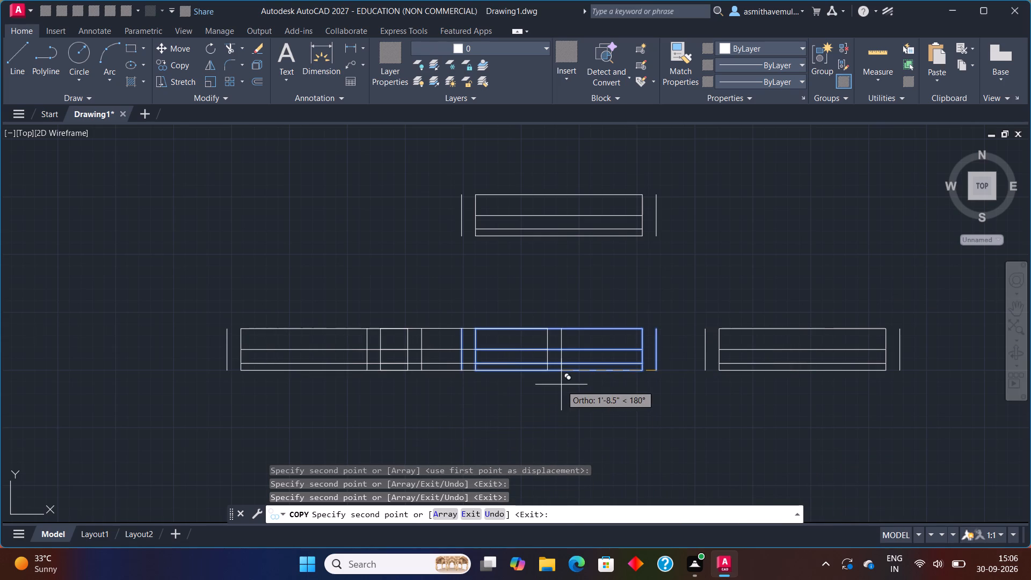
key("Escape")
Rotate the west copy of the symbol 90° about the lower end of its east end line, so it stands vertical below that point.
scroll(510, 384, "down", 3)
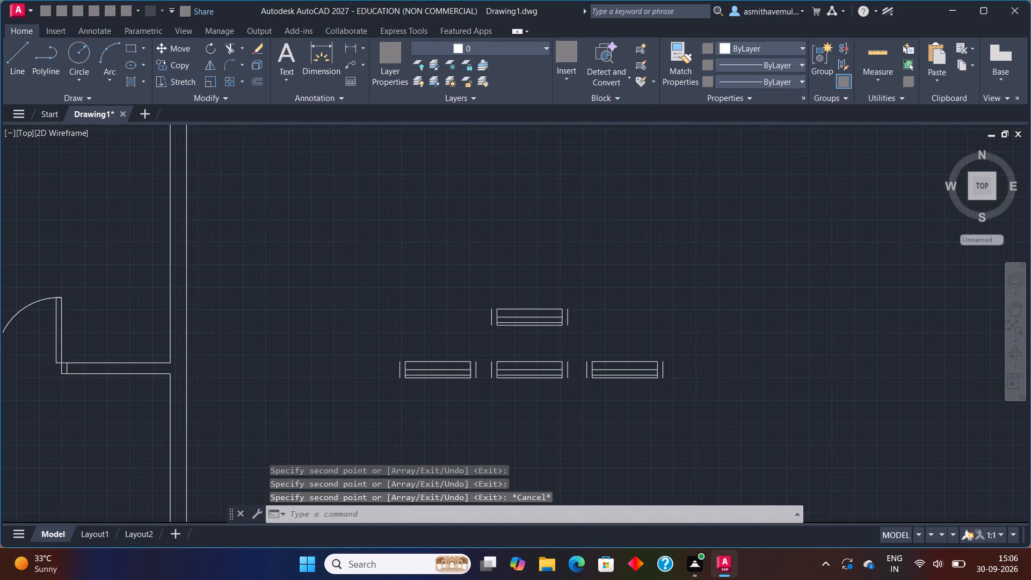
scroll(509, 385, "down", 1)
middle_click_drag(505, 387, 567, 380)
scroll(569, 394, "up", 1)
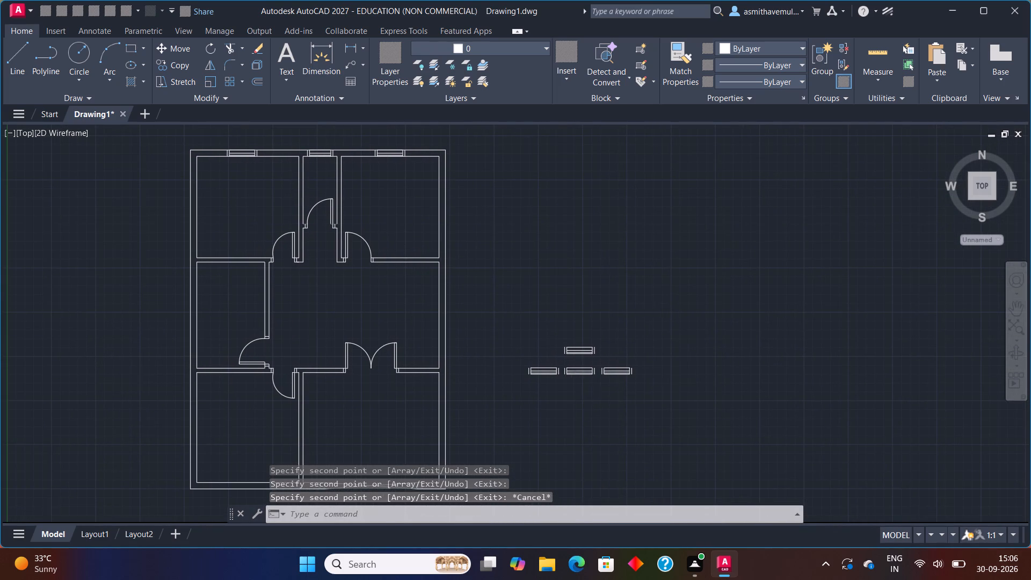
scroll(553, 376, "up", 3)
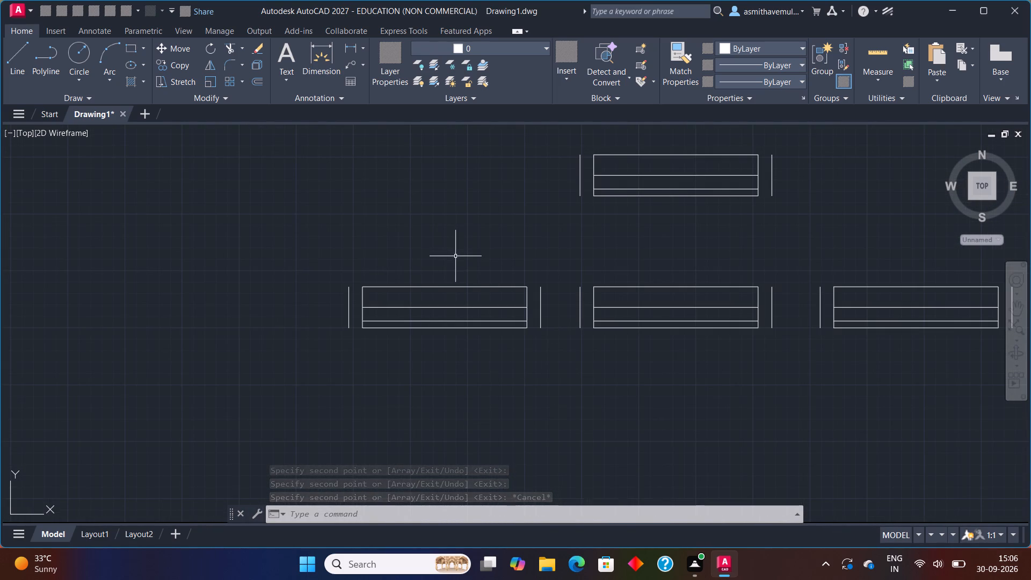
left_click_drag(566, 313, 362, 263)
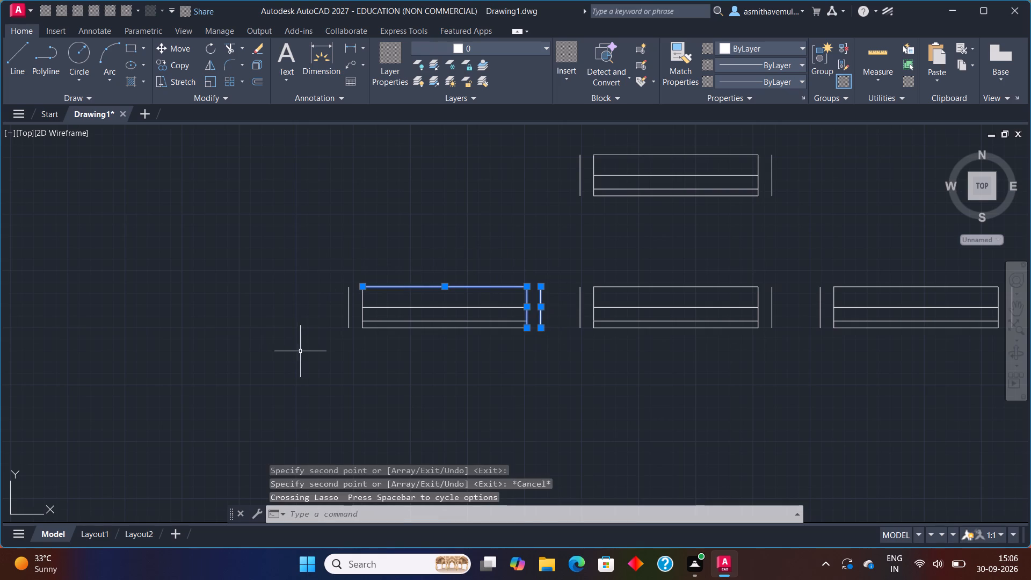
left_click_drag(584, 249, 348, 291)
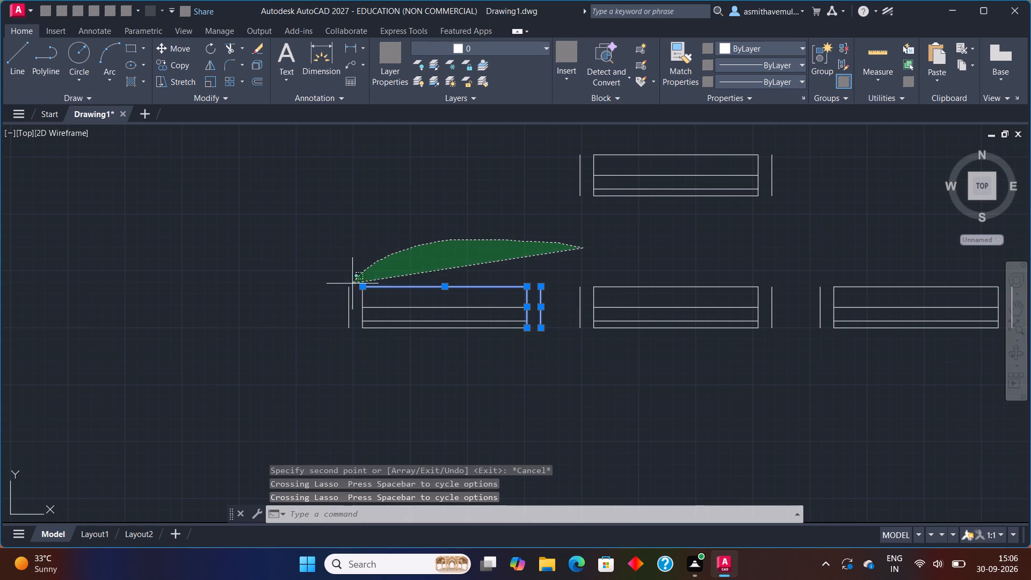
left_click_drag(348, 291, 487, 369)
type("RO")
key("Return")
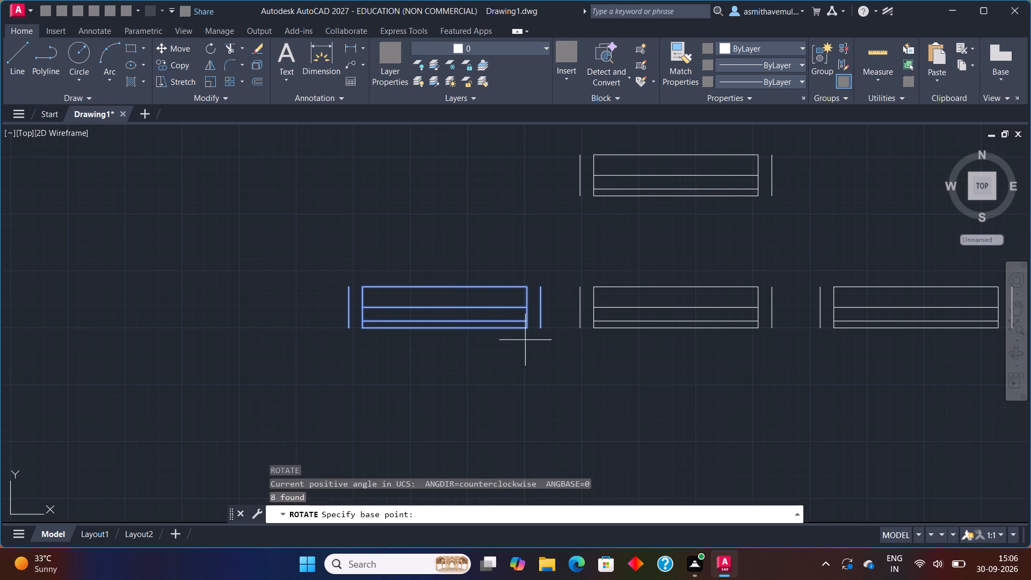
left_click(540, 324)
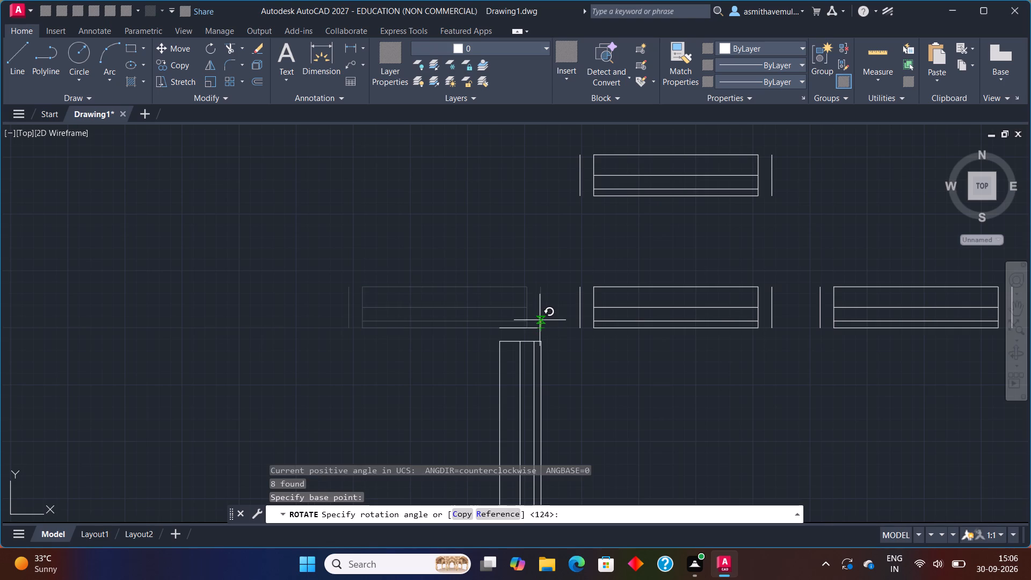
left_click(540, 321)
Rotate the middle symbol of the lower row to vertical about the lower end of its east end line, extending north of that point.
scroll(554, 327, "down", 1)
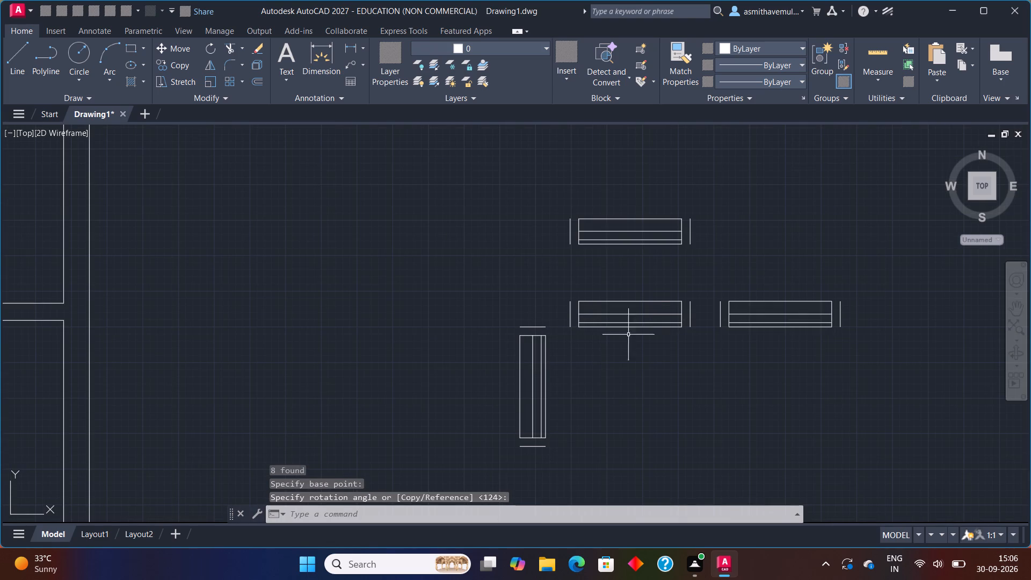
left_click_drag(704, 304, 698, 302)
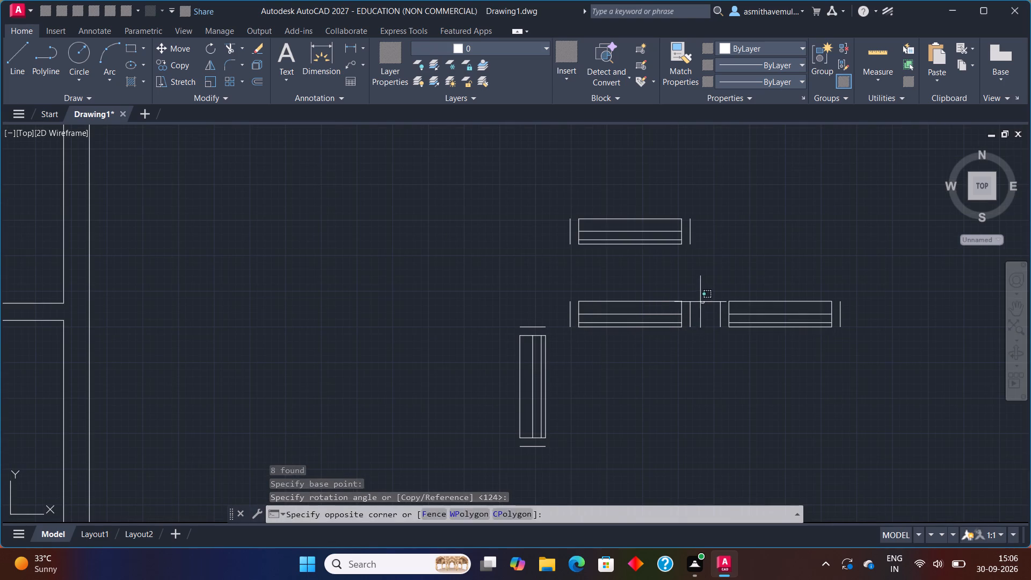
left_click_drag(698, 302, 656, 295)
left_click_drag(601, 295, 576, 299)
left_click_drag(563, 315, 570, 334)
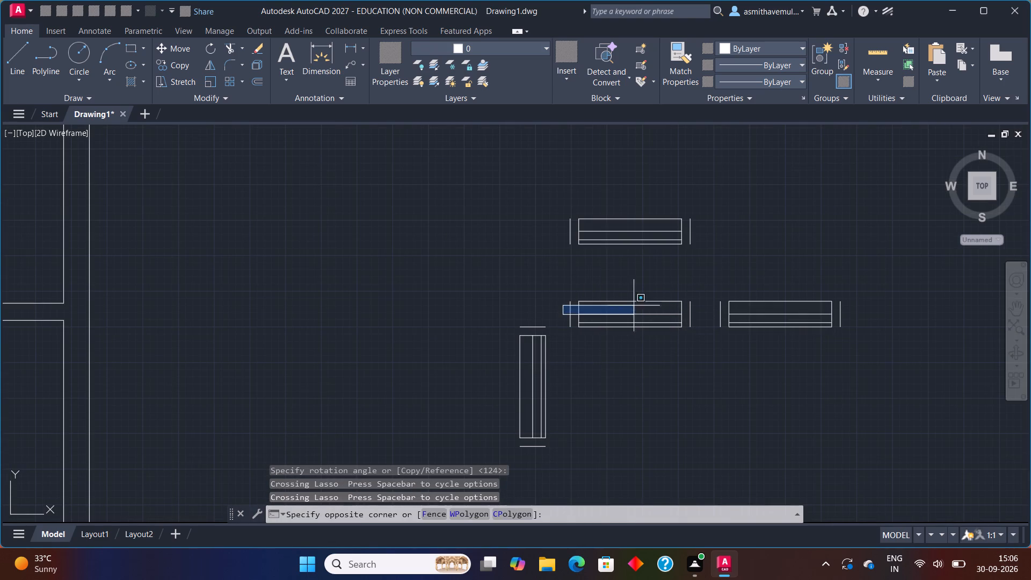
left_click(660, 291)
left_click_drag(705, 272, 562, 322)
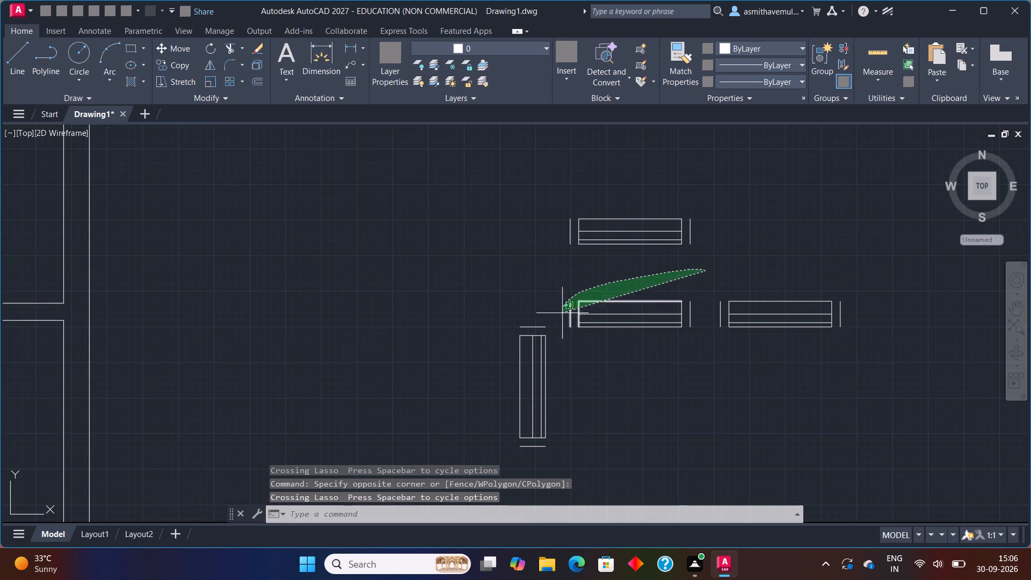
left_click_drag(562, 322, 580, 344)
scroll(681, 324, "up", 1)
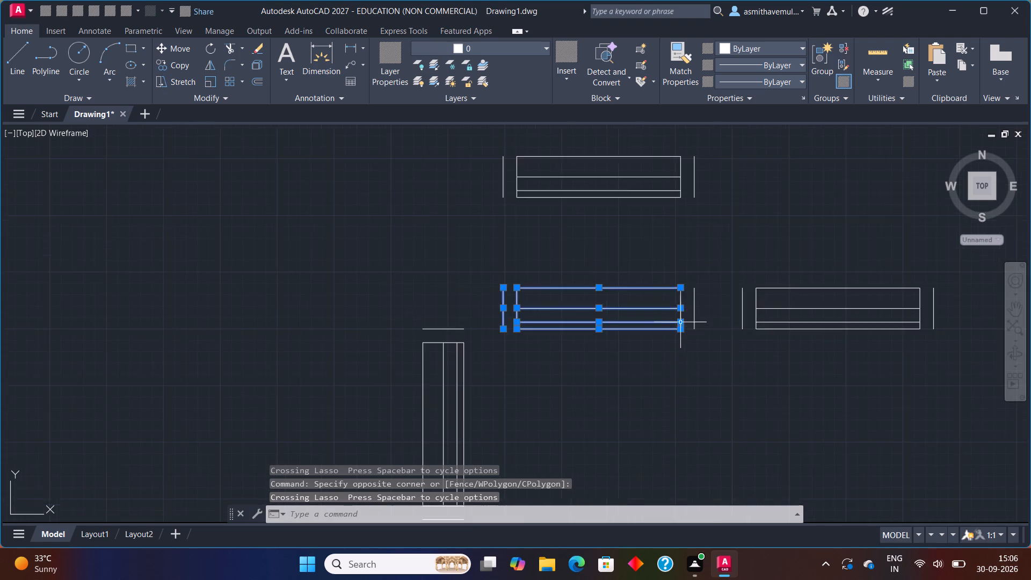
scroll(681, 323, "up", 2)
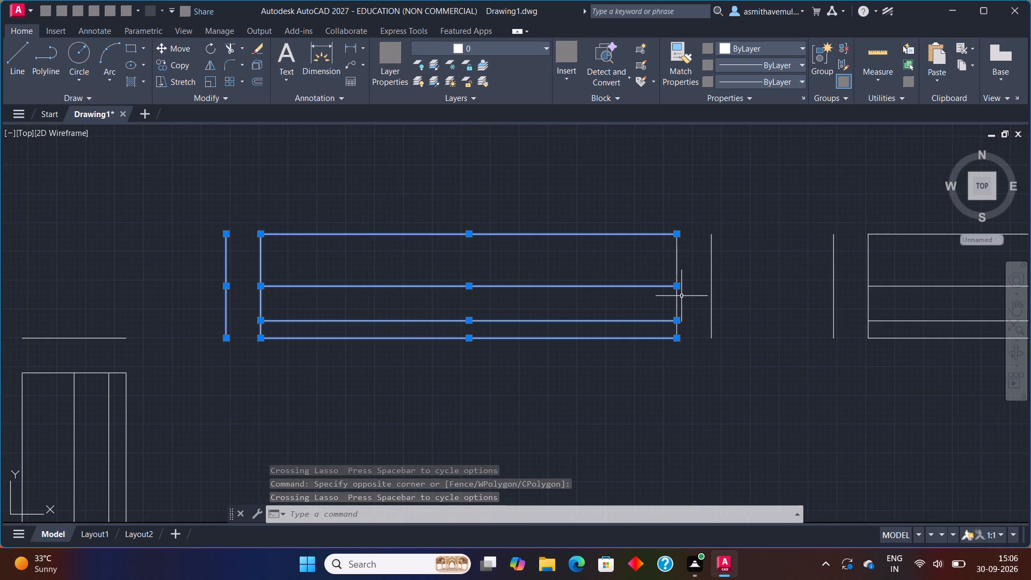
left_click(678, 298)
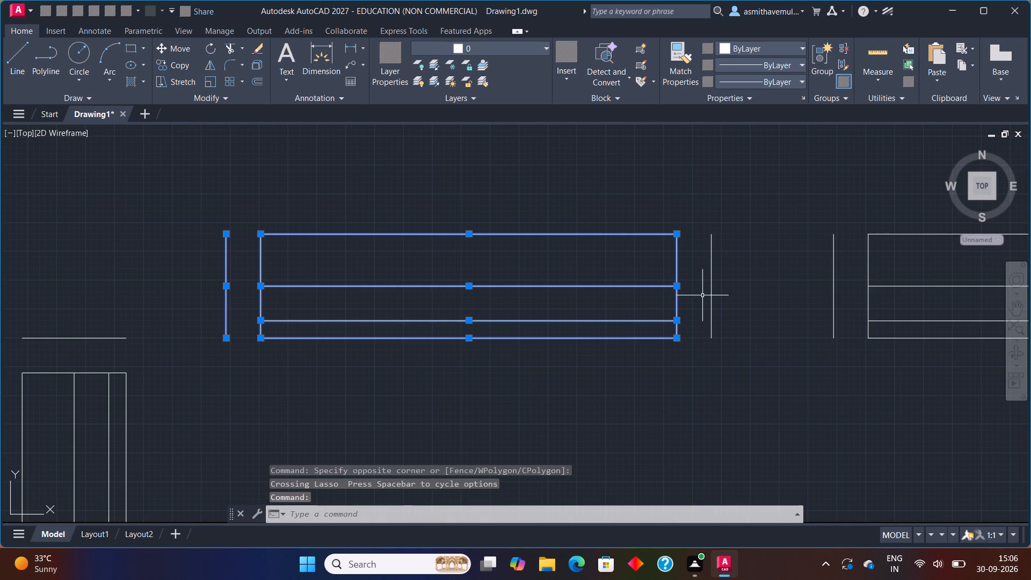
left_click(712, 293)
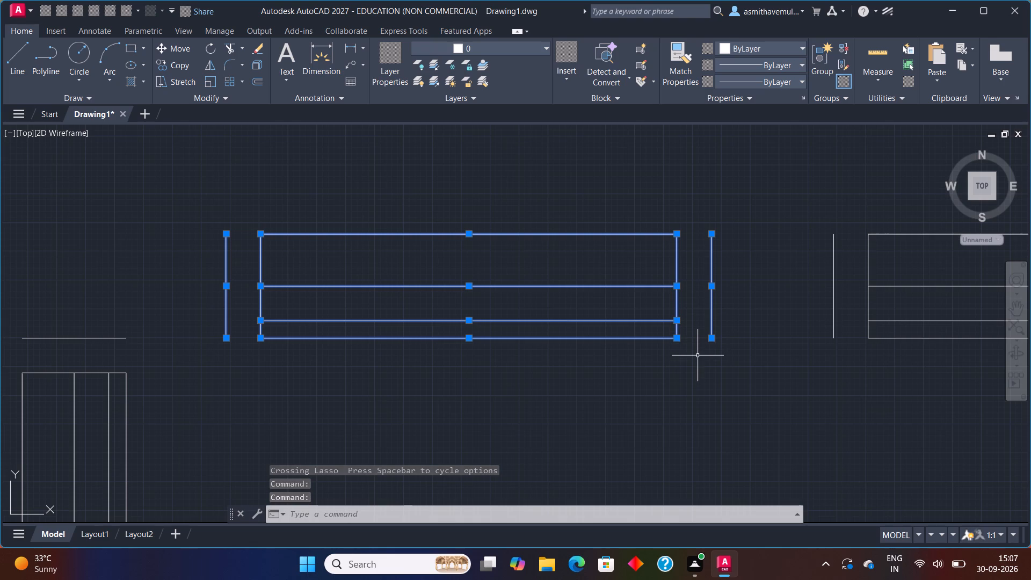
type("RO")
key("Return")
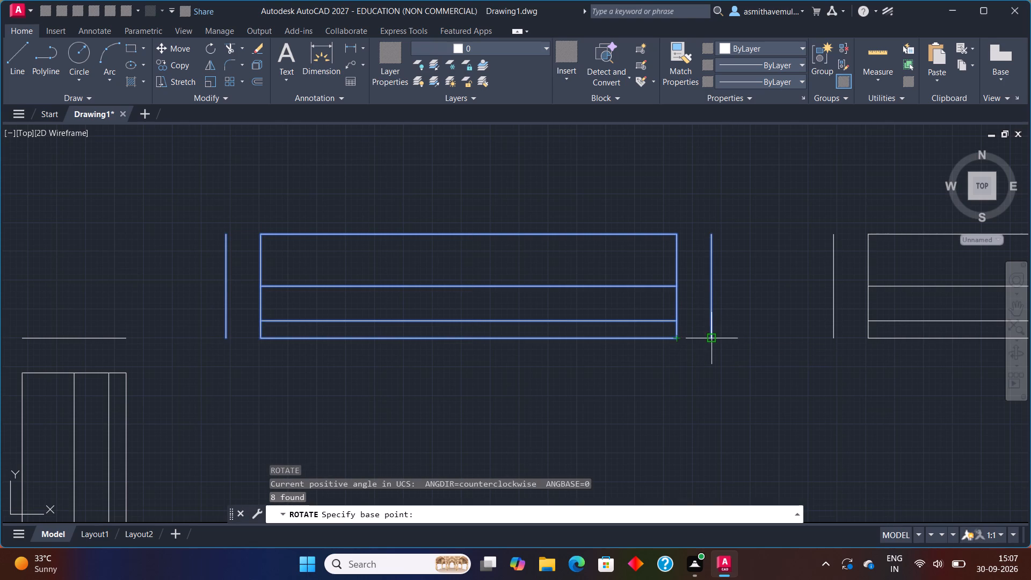
left_click(711, 340)
left_click(702, 354)
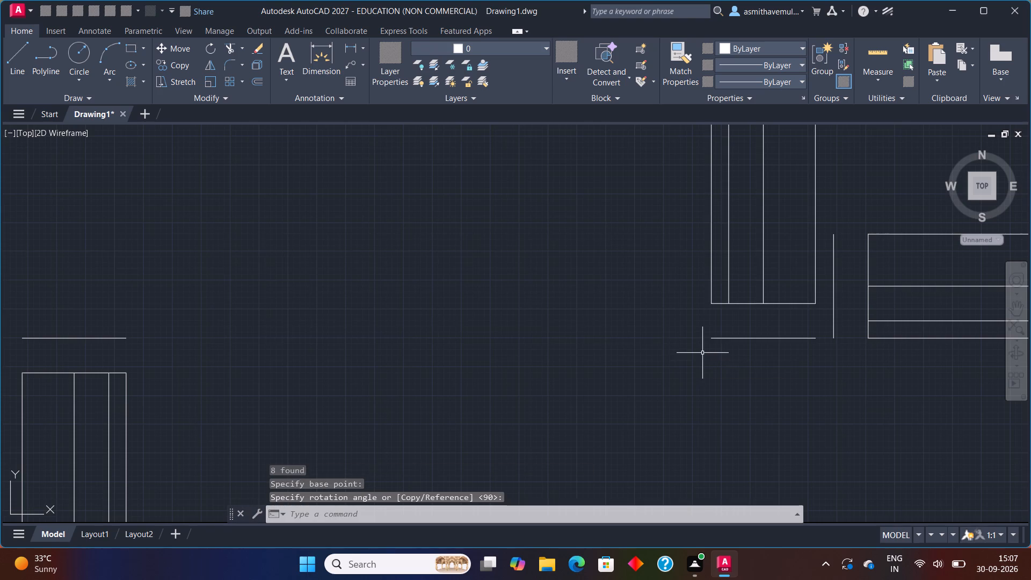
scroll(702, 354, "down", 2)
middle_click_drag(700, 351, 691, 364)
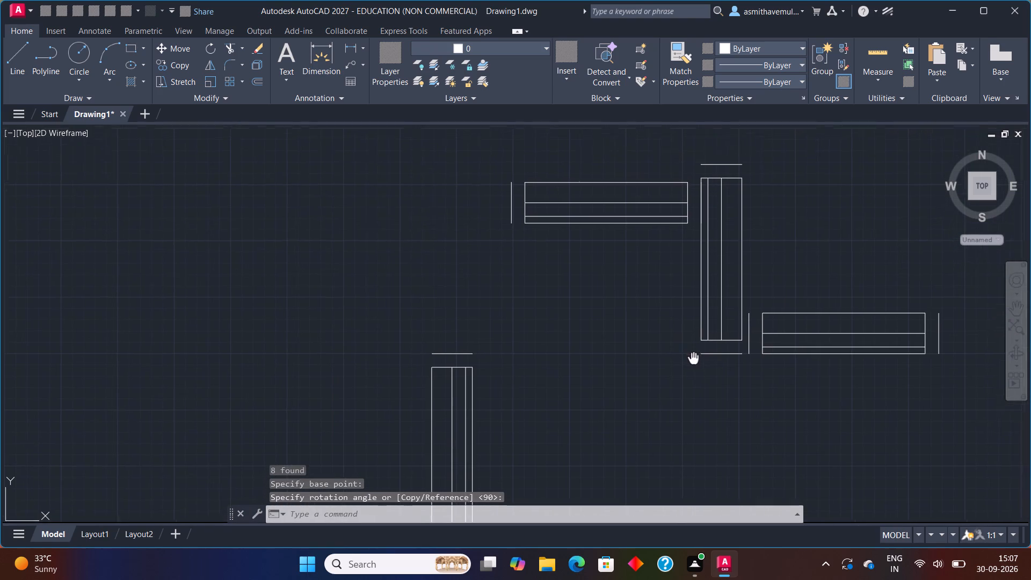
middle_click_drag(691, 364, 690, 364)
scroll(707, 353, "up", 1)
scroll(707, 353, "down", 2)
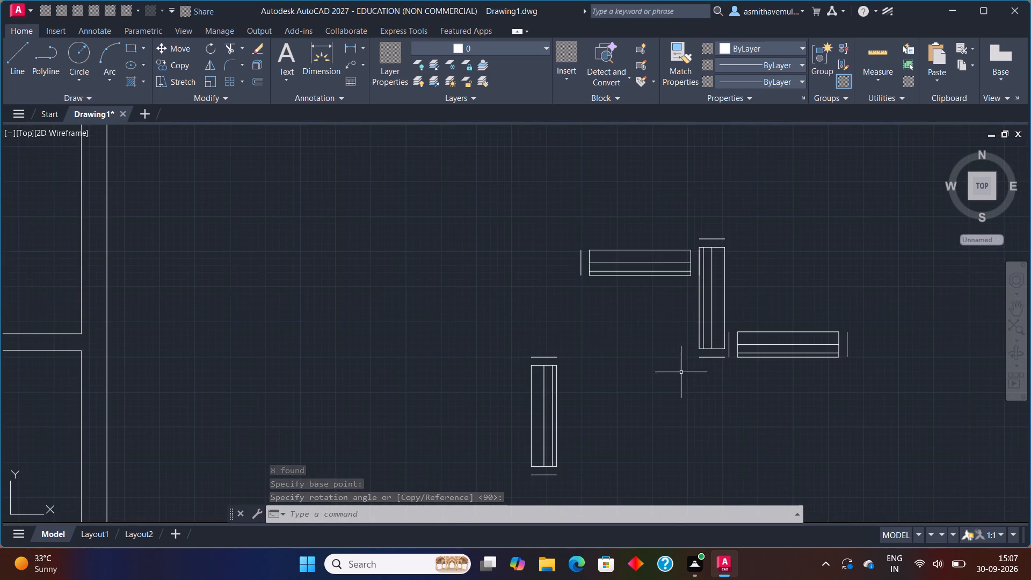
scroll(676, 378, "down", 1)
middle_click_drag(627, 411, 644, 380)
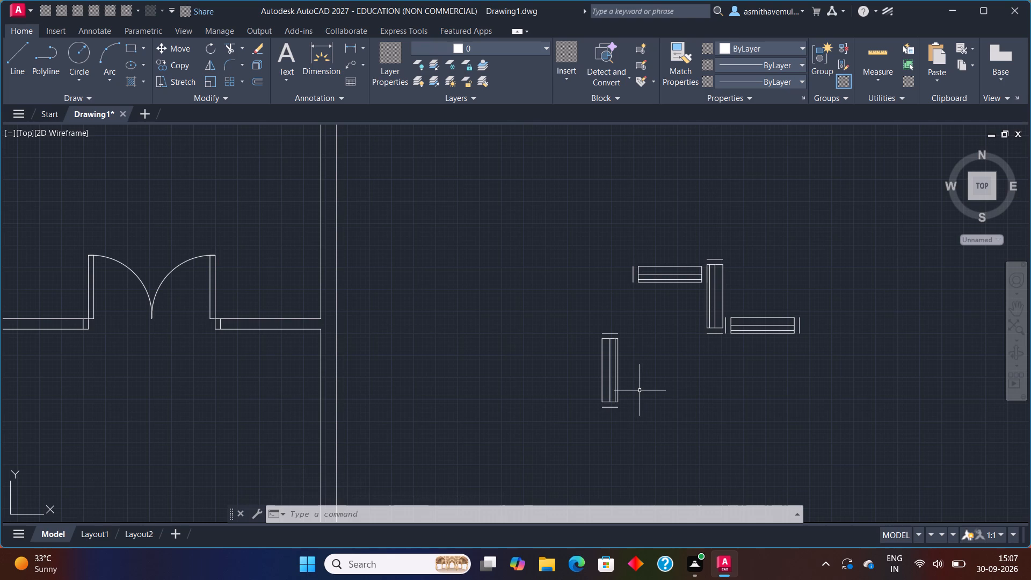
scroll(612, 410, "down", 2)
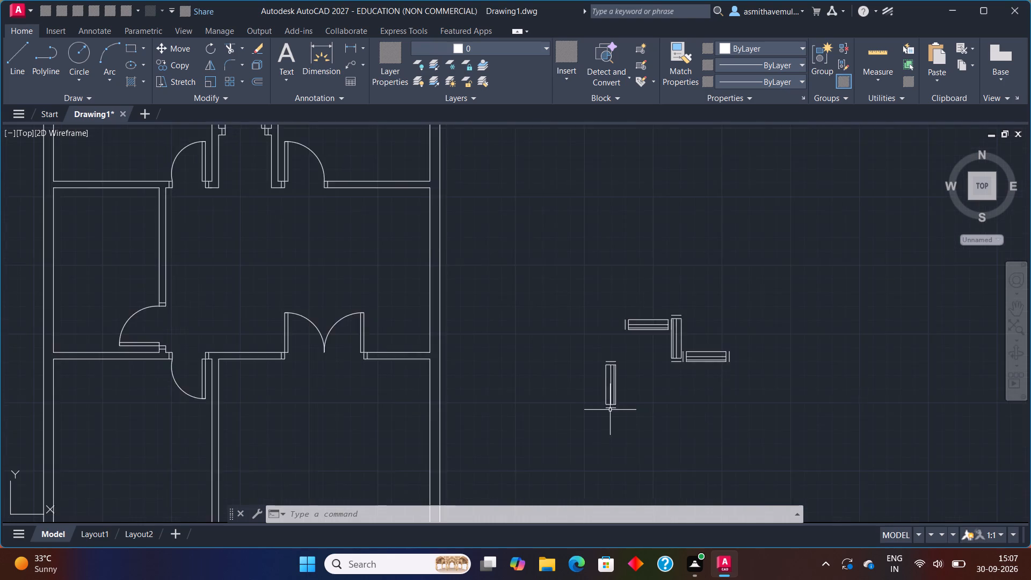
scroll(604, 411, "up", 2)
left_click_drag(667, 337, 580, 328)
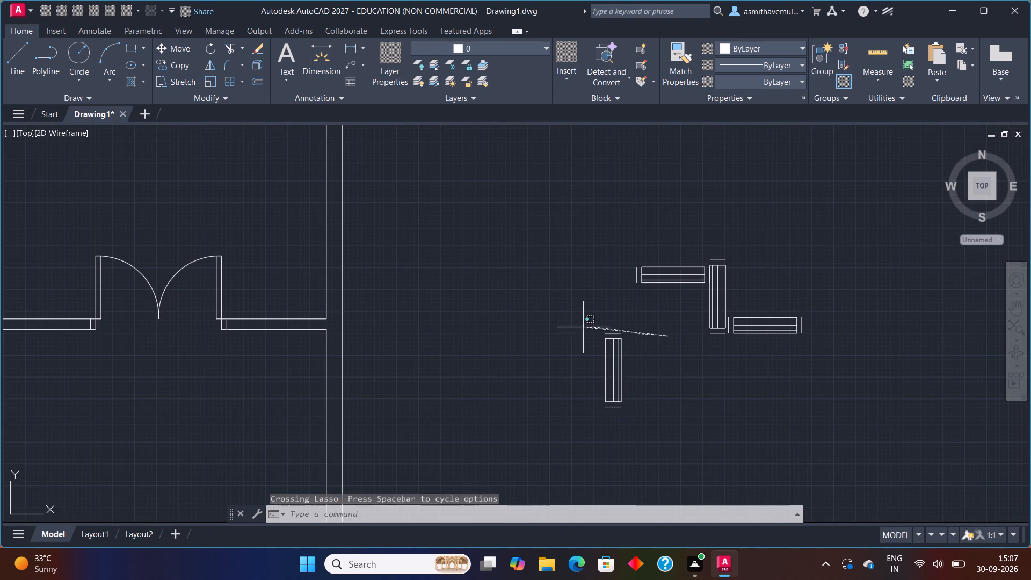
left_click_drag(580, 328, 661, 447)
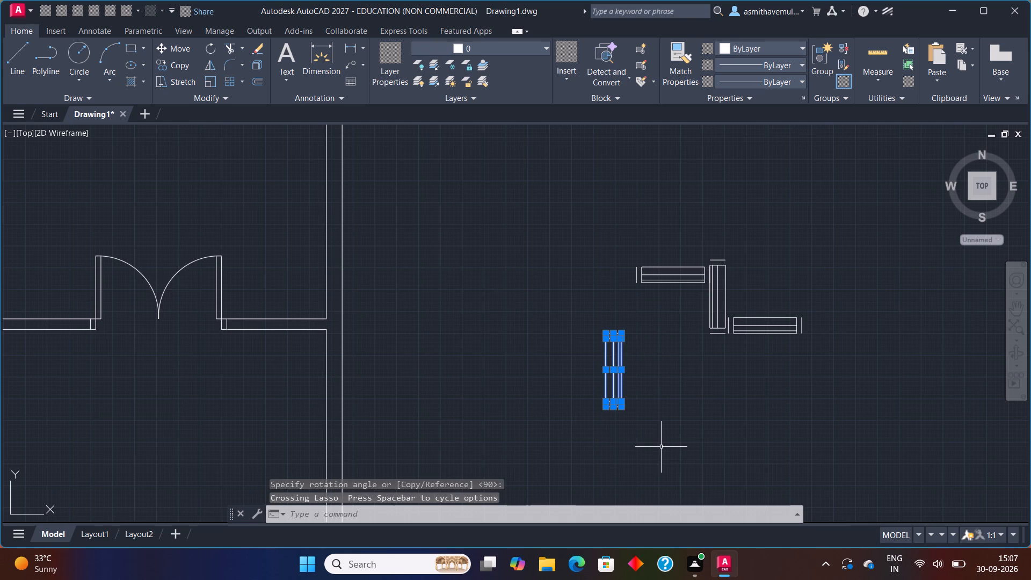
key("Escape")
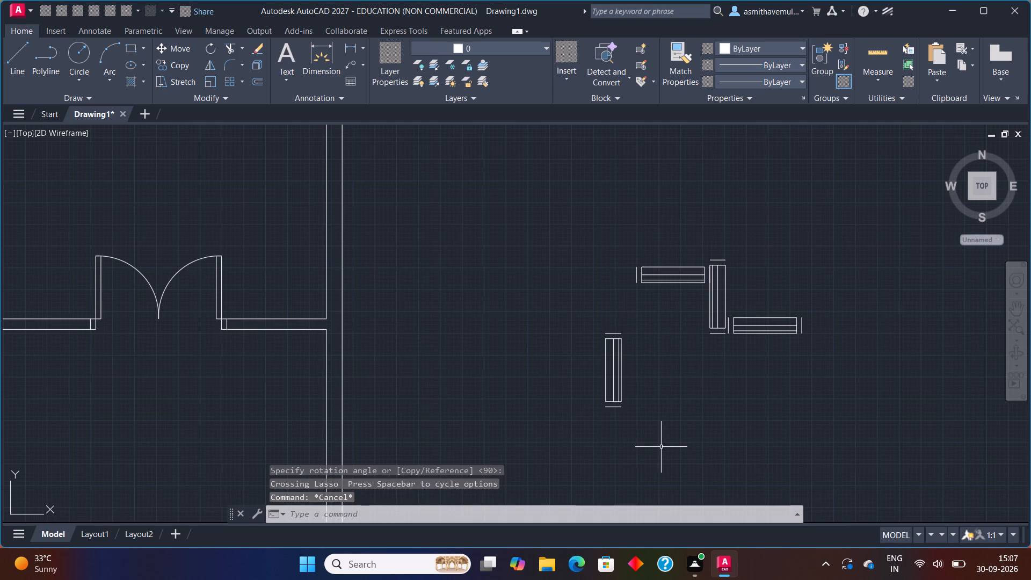
With ortho off, move the westernmost vertical symbol by its top end line's east end onto the west outer wall's inner face, beside the middle west room.
key("F8")
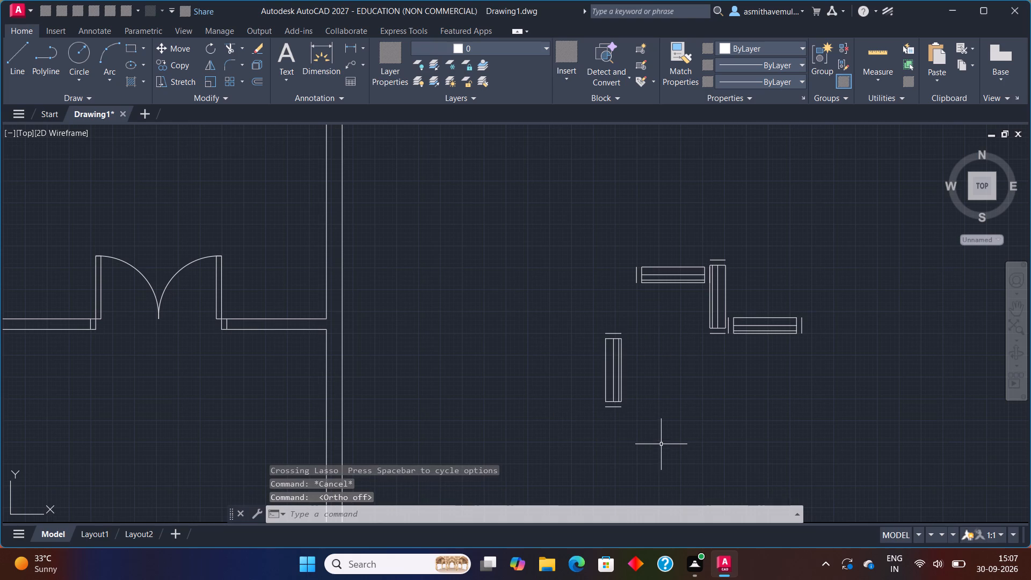
left_click_drag(634, 328, 549, 416)
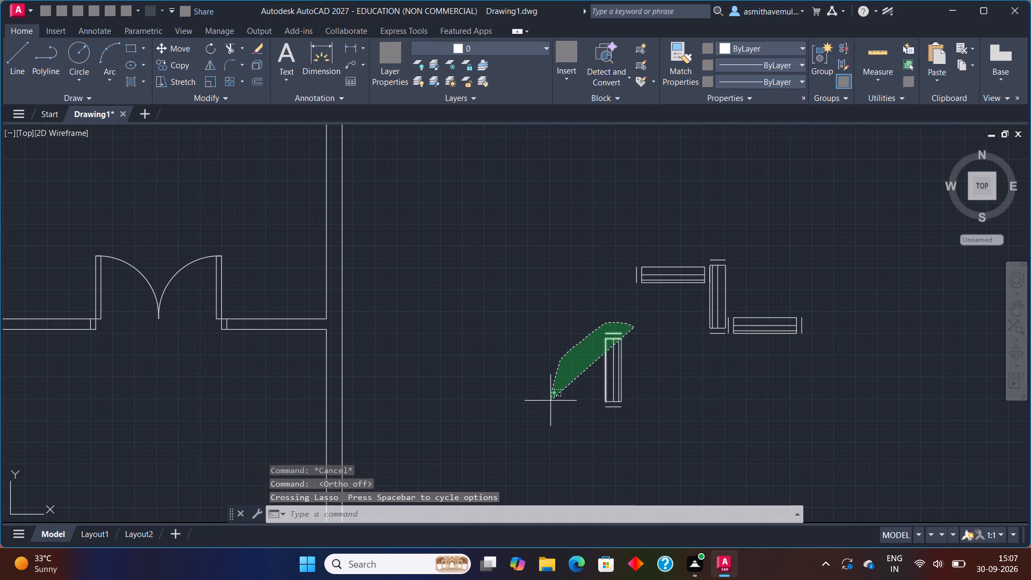
left_click_drag(549, 416, 645, 450)
key("m")
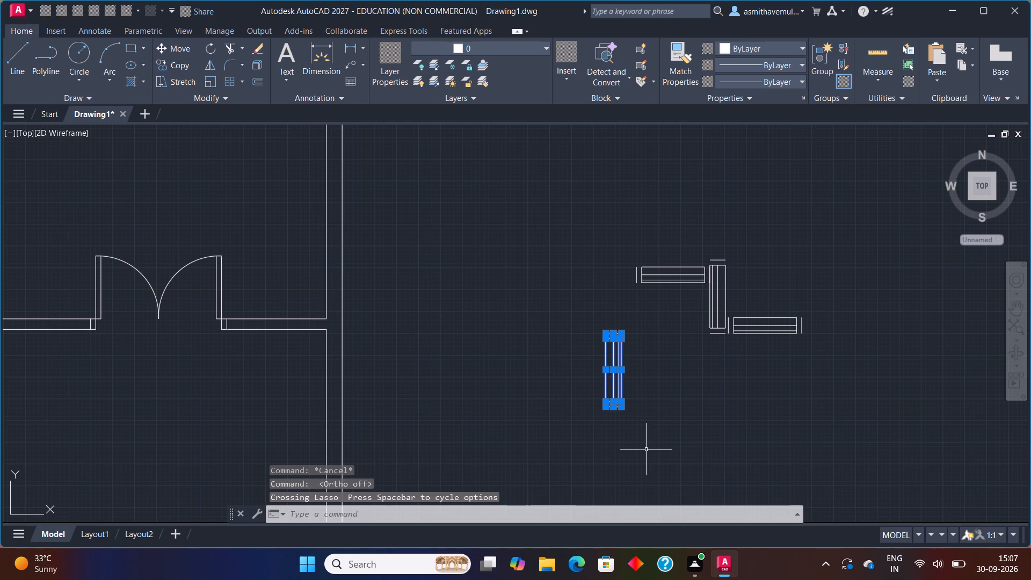
key("Return")
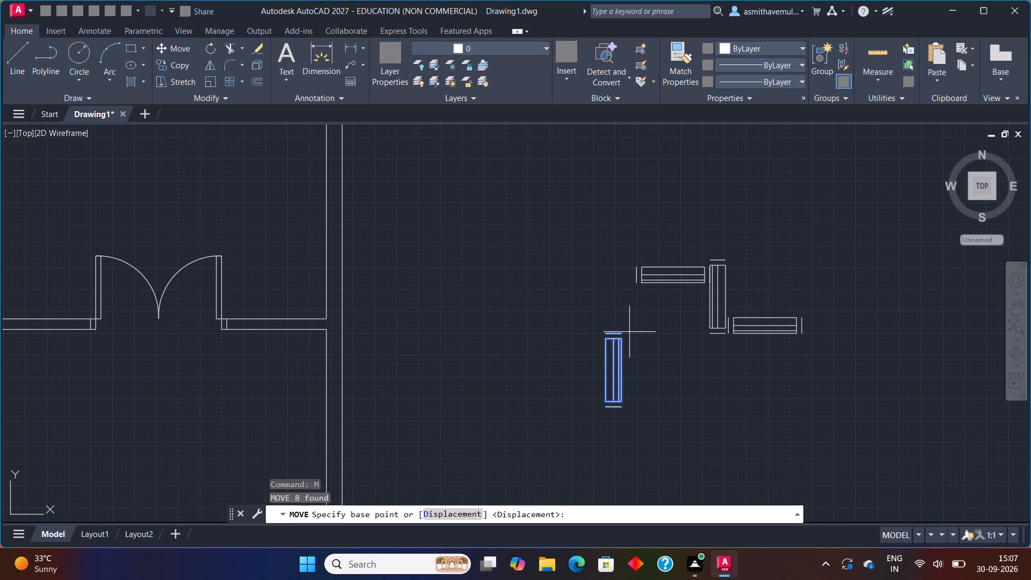
left_click(621, 335)
scroll(513, 332, "down", 2)
middle_click_drag(512, 335, 512, 338)
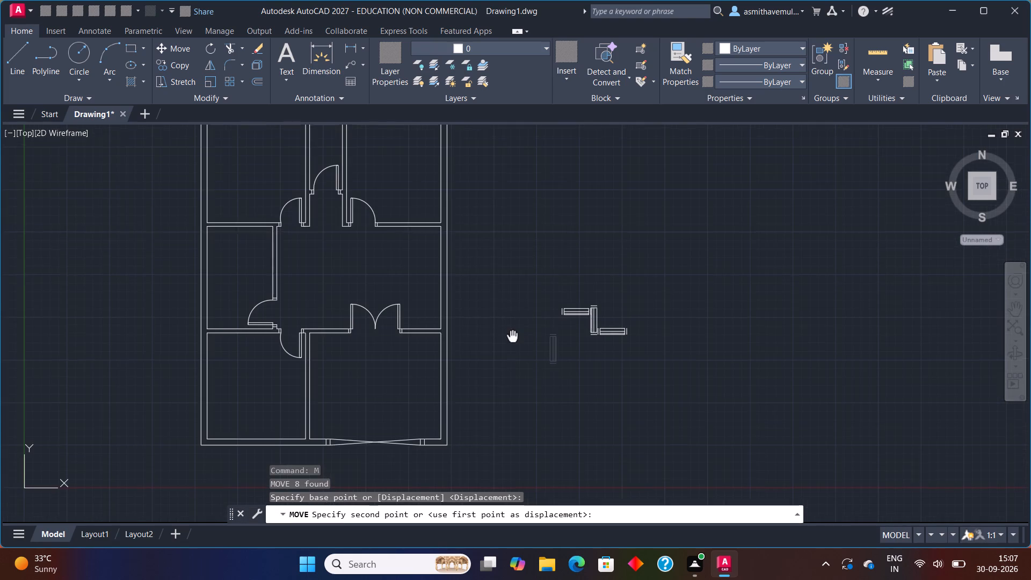
middle_click_drag(512, 338, 748, 373)
scroll(456, 354, "up", 1)
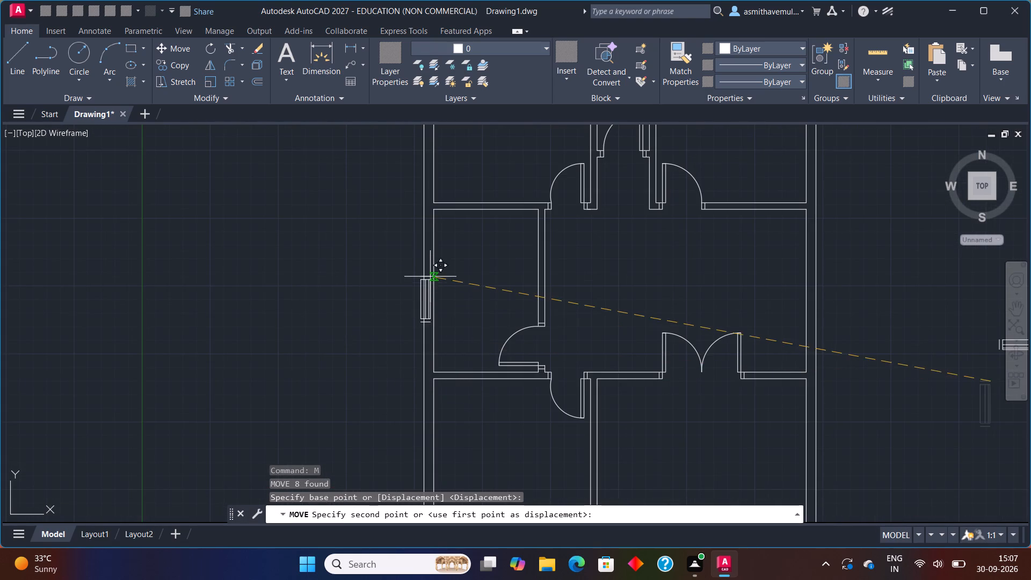
scroll(430, 277, "up", 2)
scroll(430, 275, "down", 1)
scroll(430, 274, "up", 1)
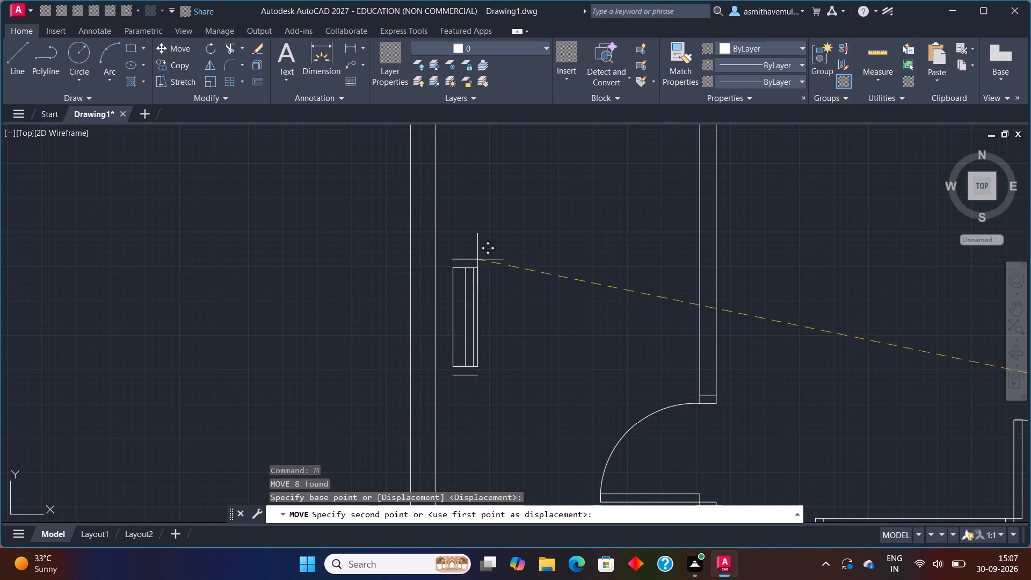
scroll(431, 233, "up", 2)
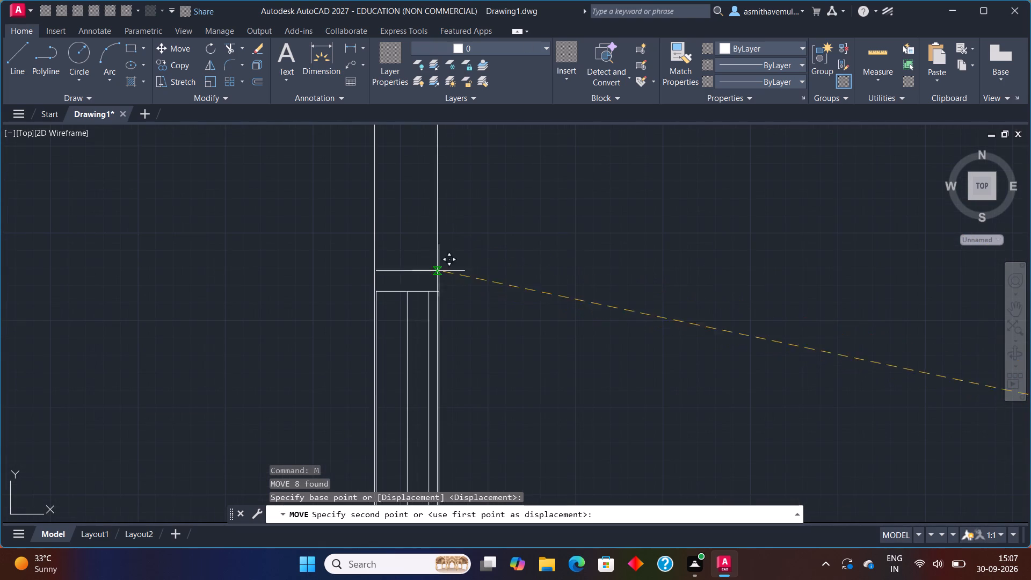
scroll(435, 218, "up", 2)
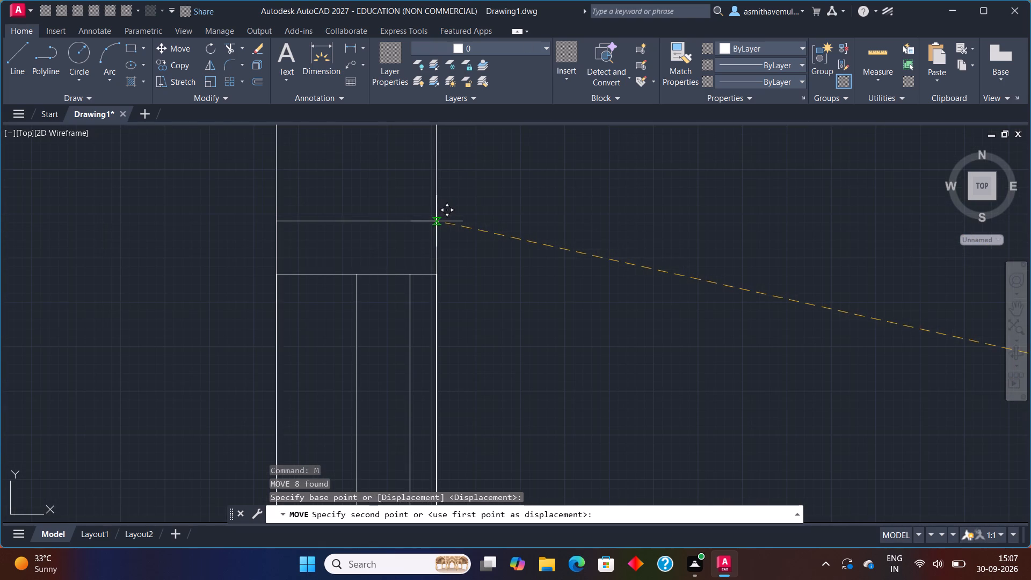
left_click(437, 220)
scroll(488, 219, "down", 6)
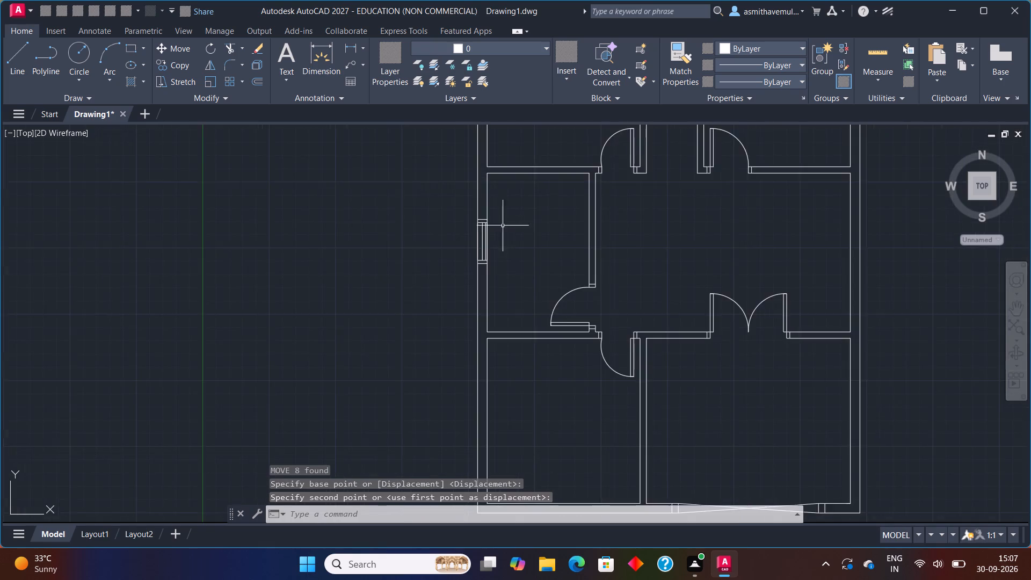
scroll(514, 231, "down", 2)
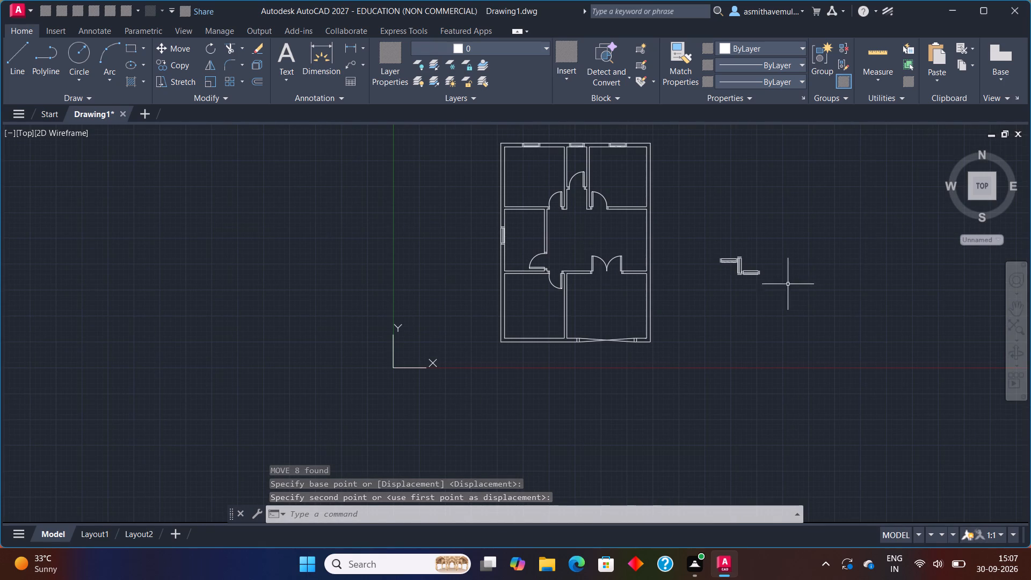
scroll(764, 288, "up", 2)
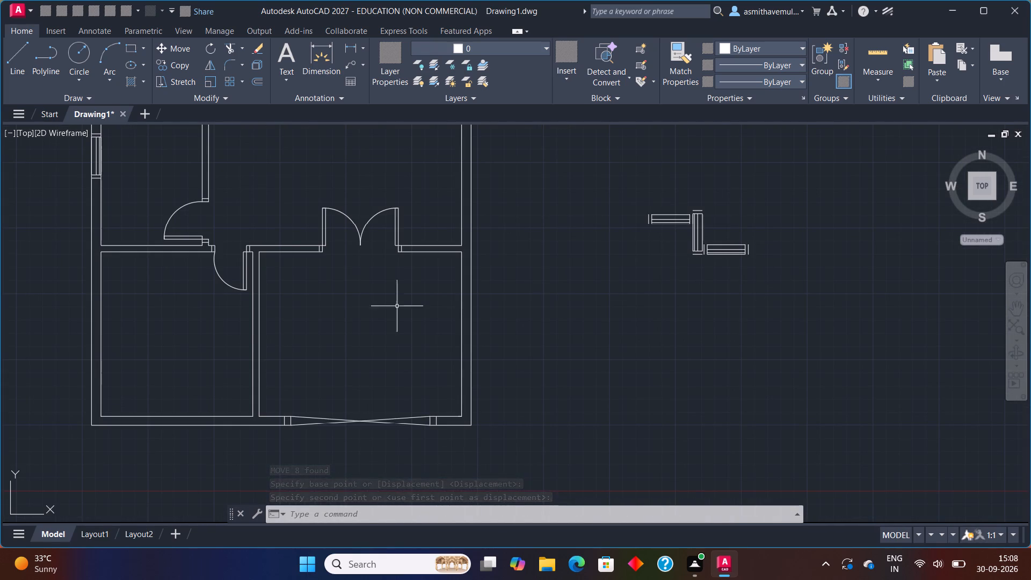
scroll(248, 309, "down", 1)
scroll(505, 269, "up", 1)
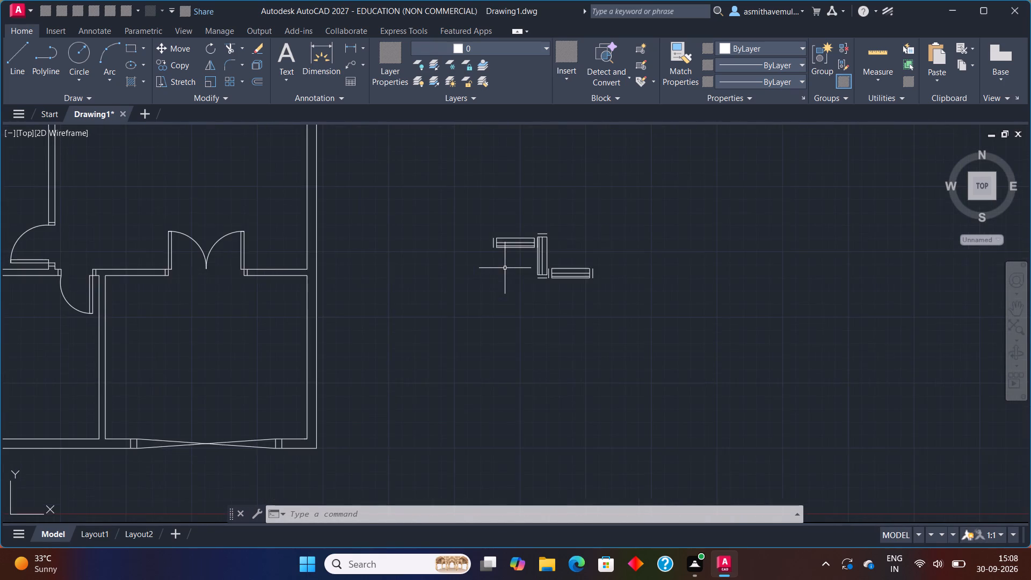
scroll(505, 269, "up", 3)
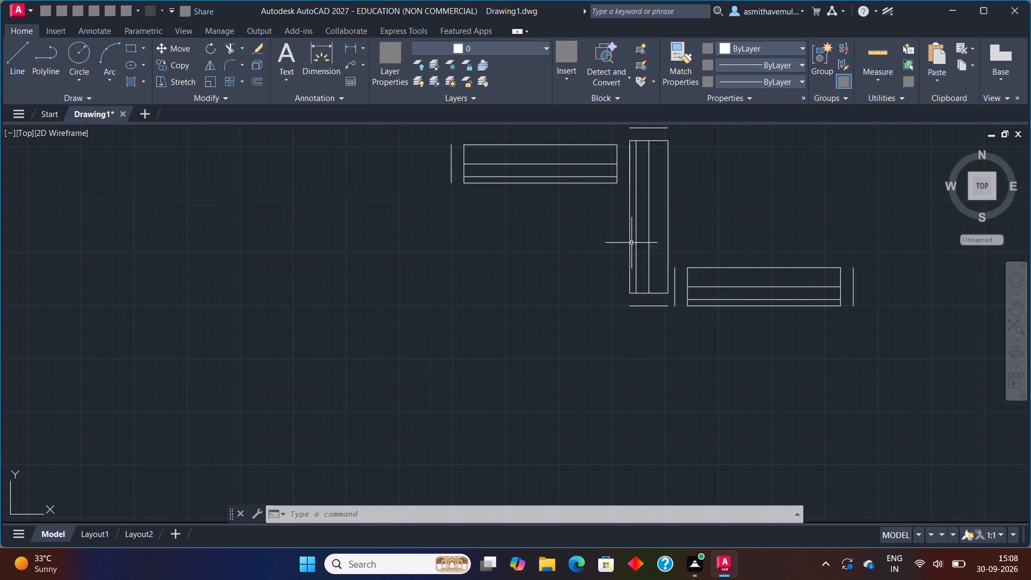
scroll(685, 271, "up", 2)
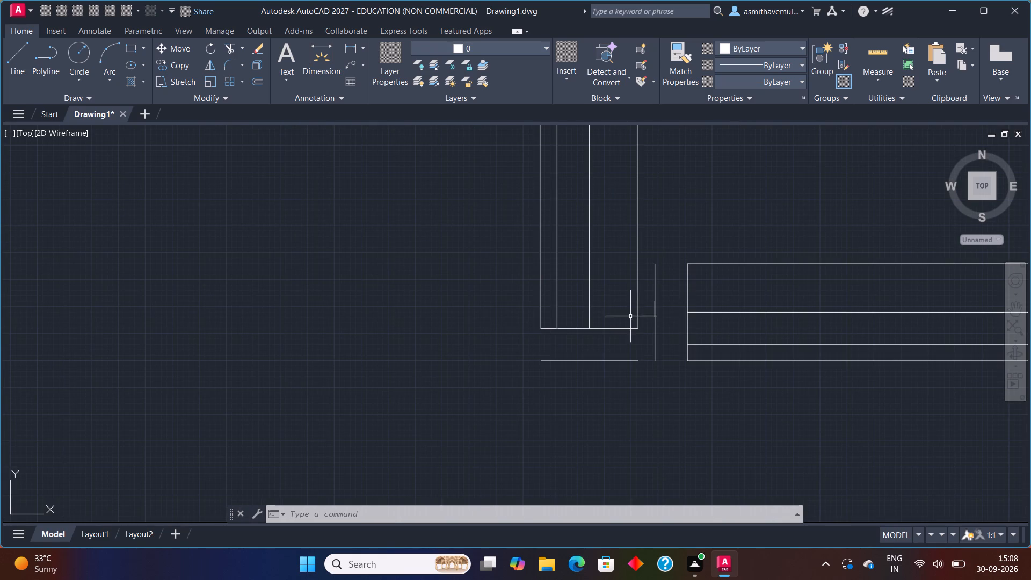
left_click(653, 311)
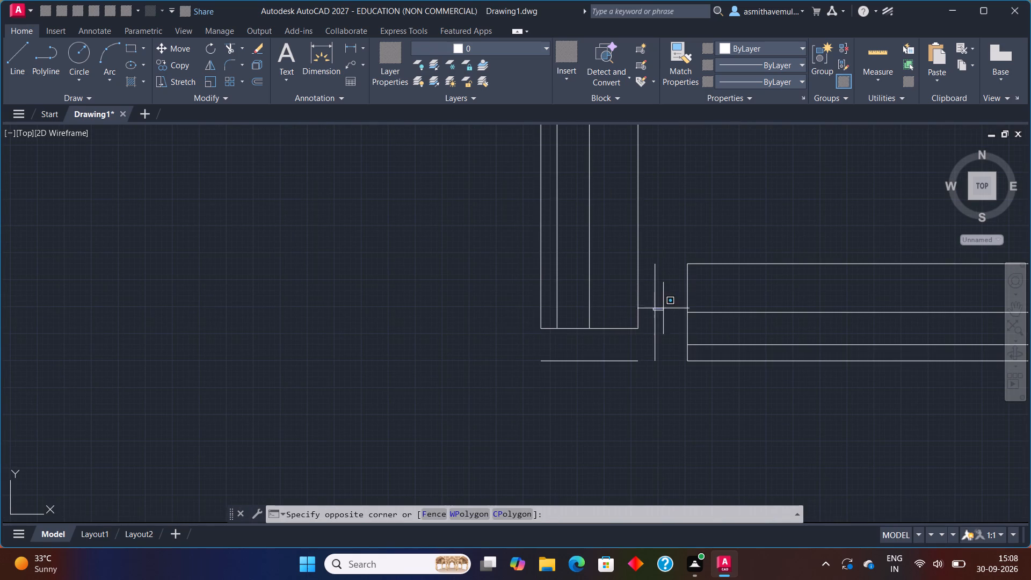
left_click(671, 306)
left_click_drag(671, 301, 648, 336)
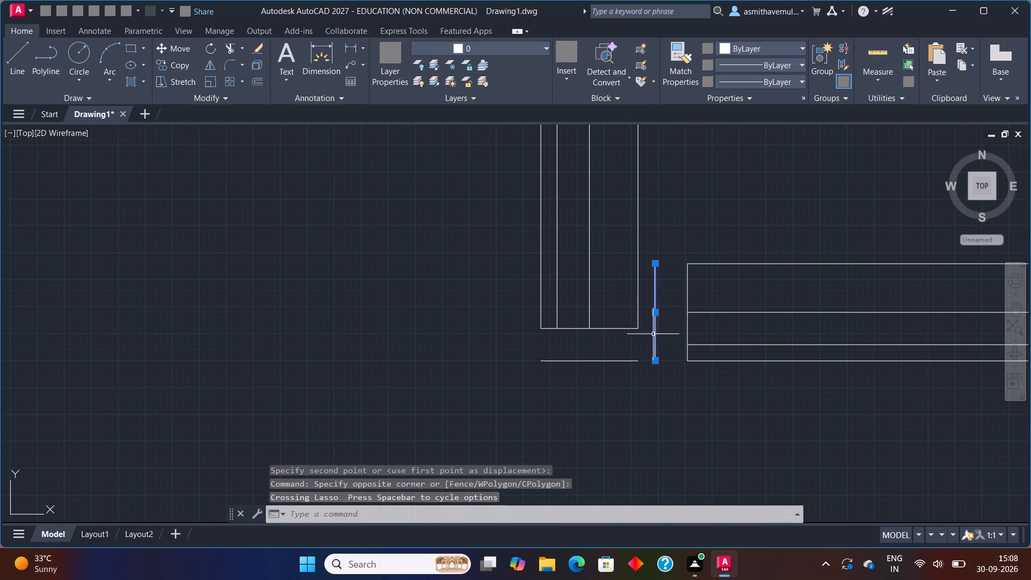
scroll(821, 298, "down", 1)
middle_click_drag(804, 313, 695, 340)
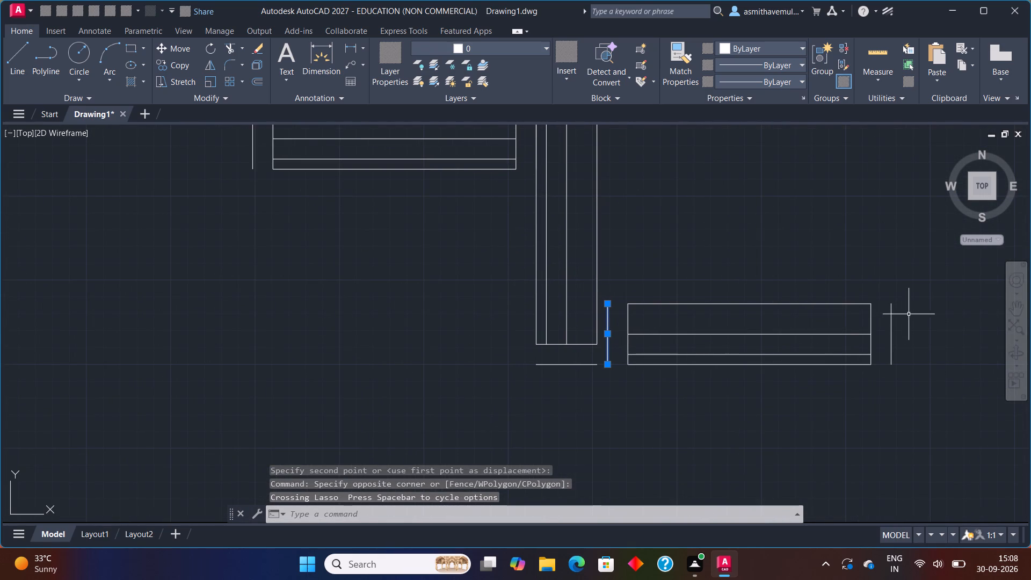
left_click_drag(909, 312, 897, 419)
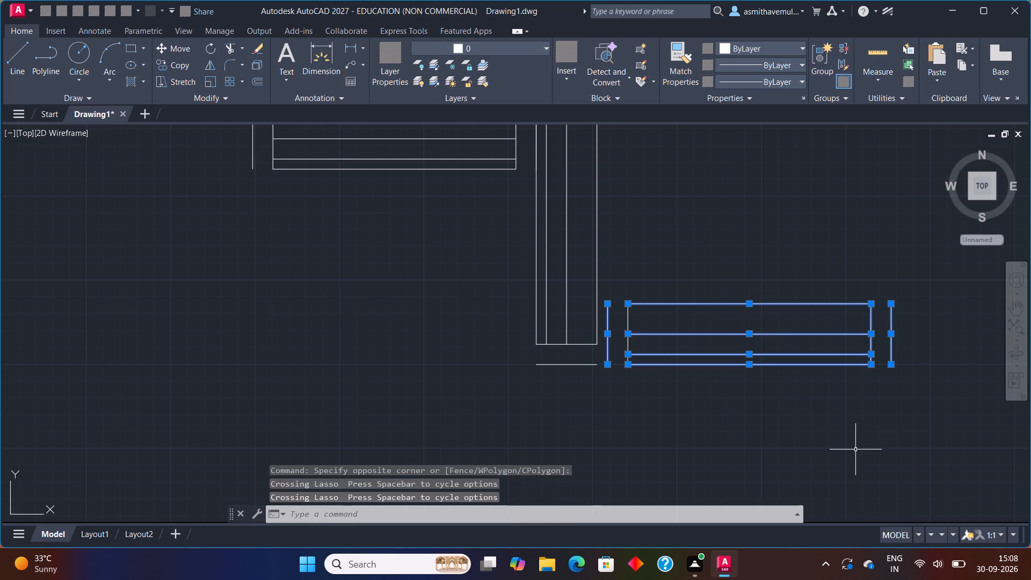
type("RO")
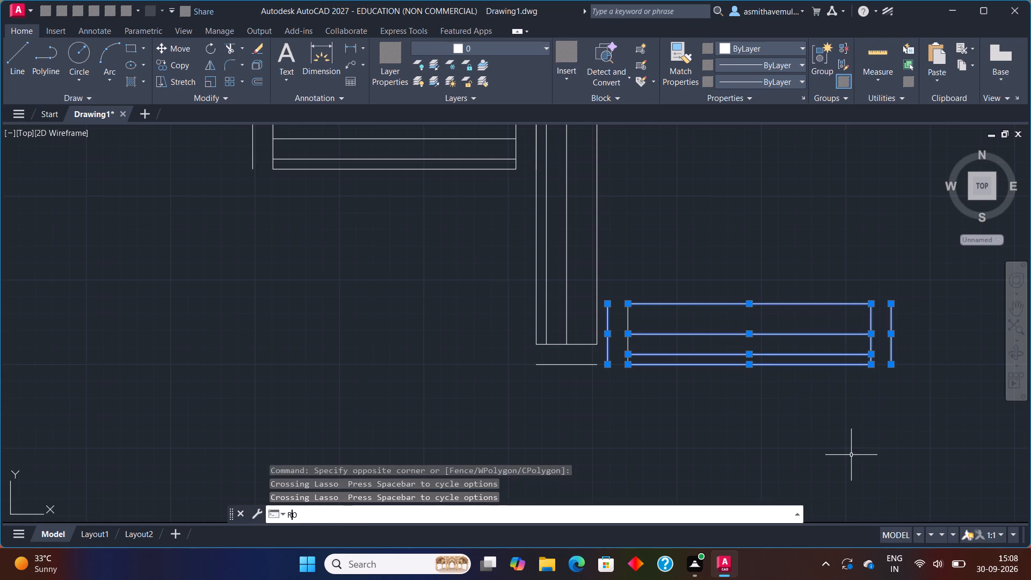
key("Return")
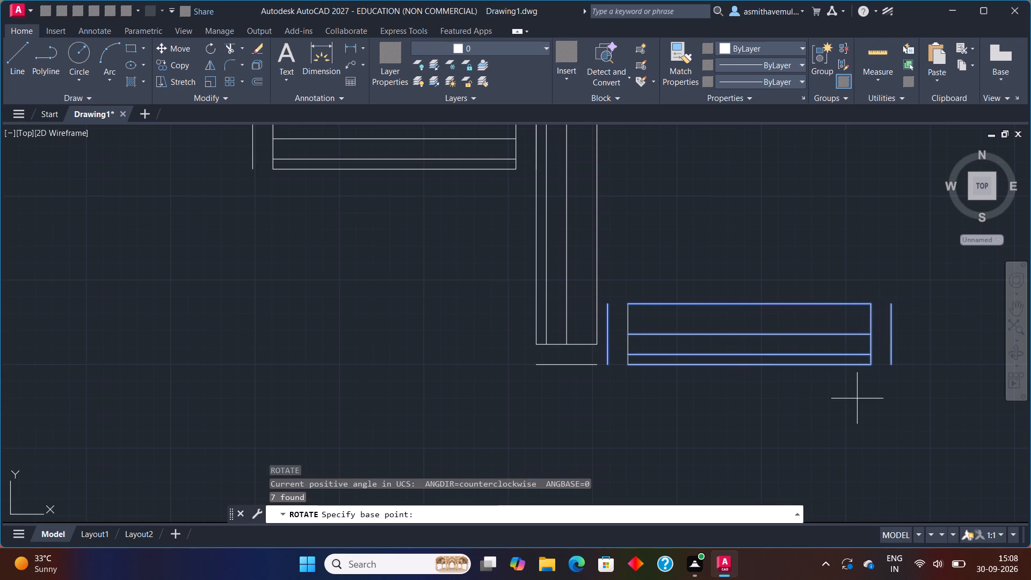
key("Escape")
With ortho on, rotate the complete east horizontal symbol 270° about the lower end of its east end line, so it stands vertical north of that point.
left_click_drag(926, 296, 641, 309)
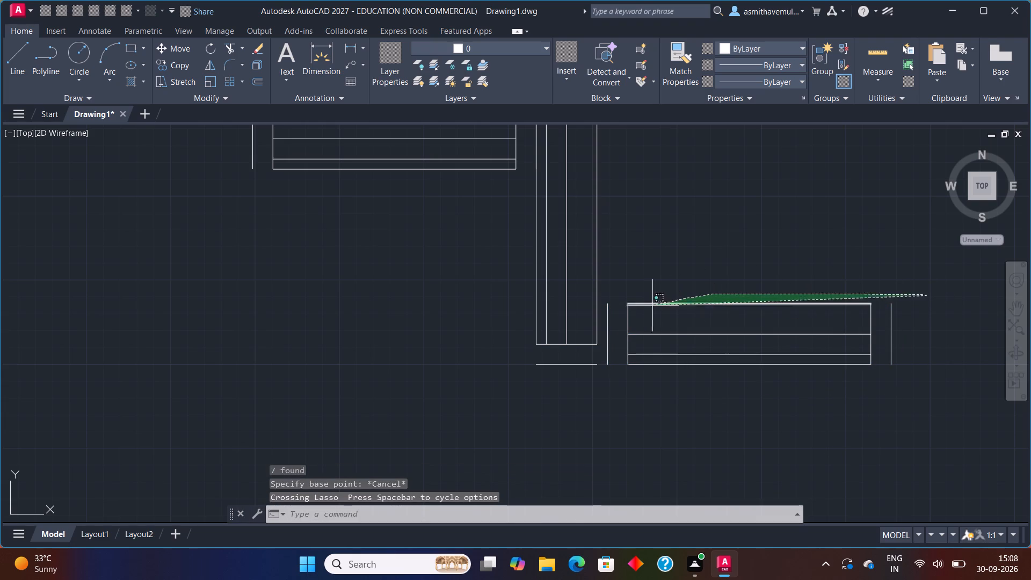
left_click_drag(641, 309, 845, 400)
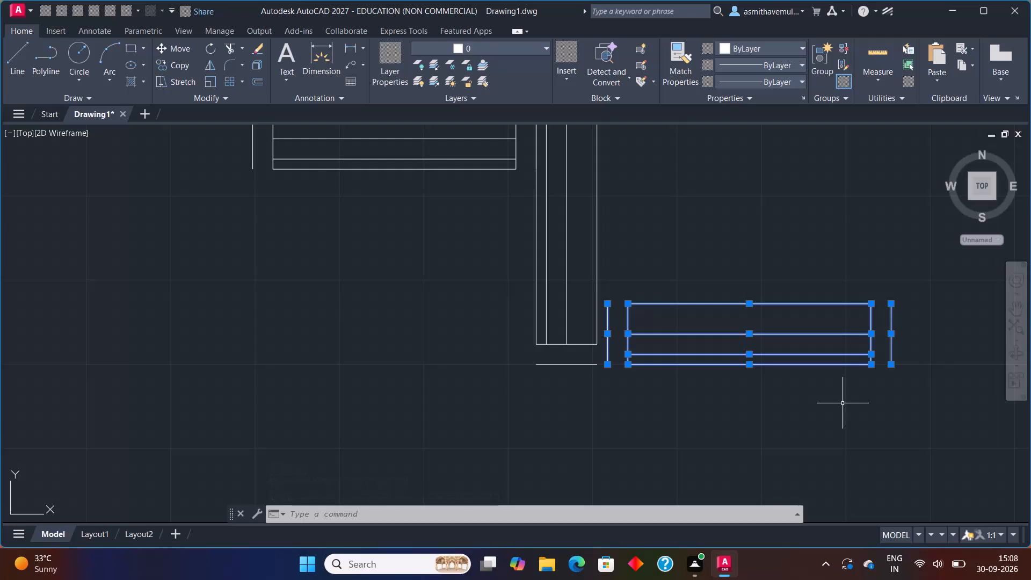
key("r")
key("o")
key("Return")
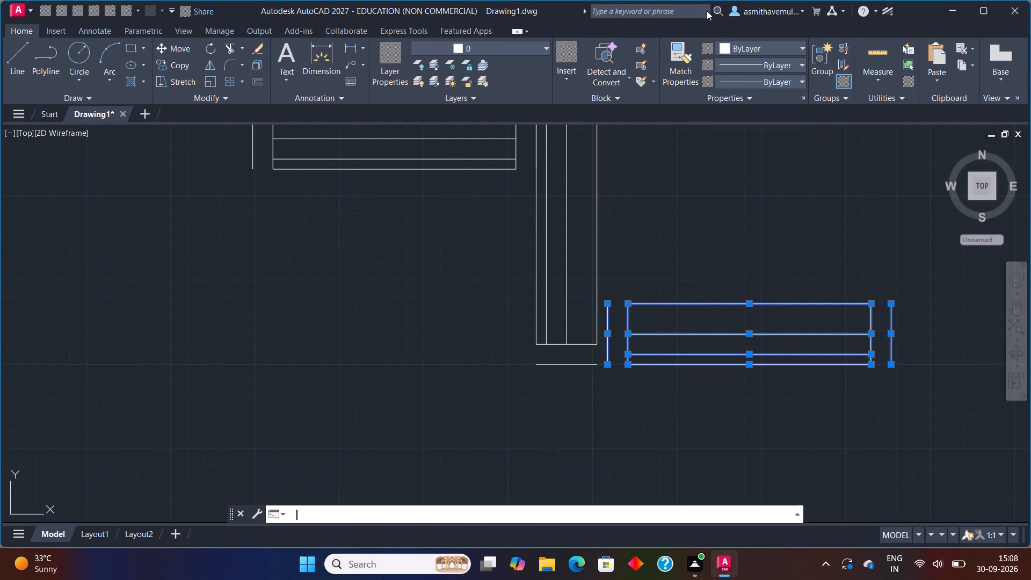
left_click(894, 364)
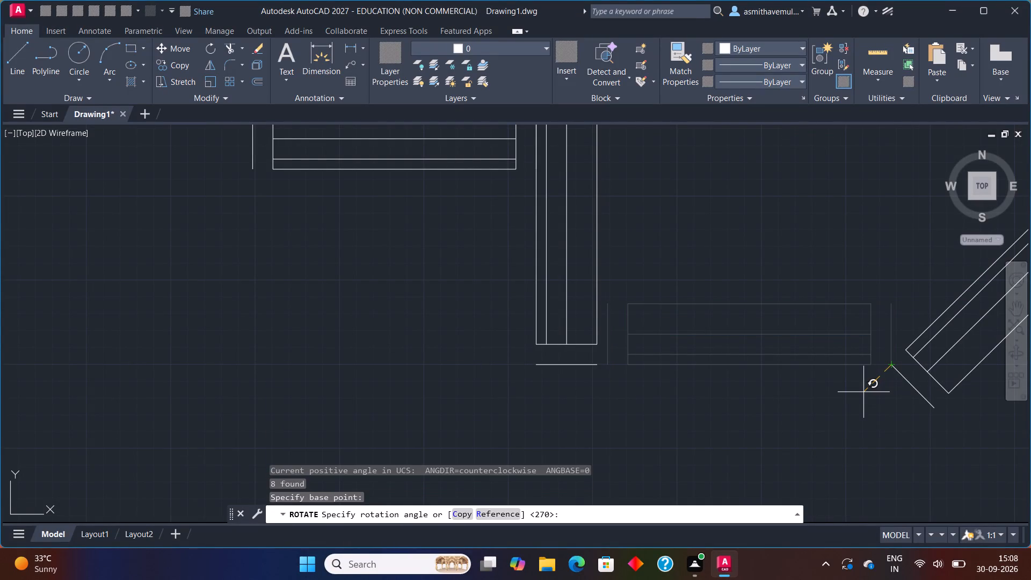
key("F8")
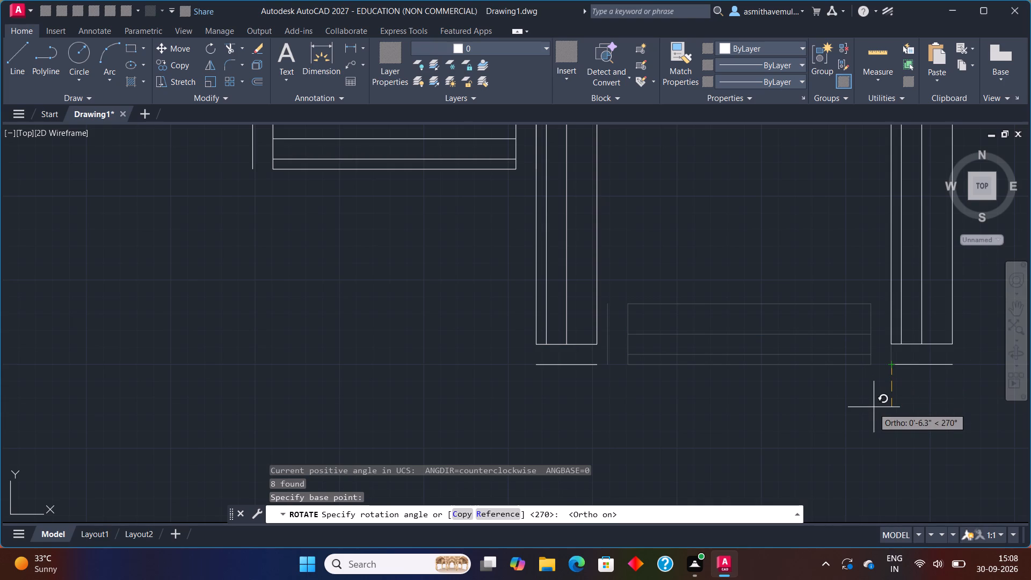
left_click(874, 407)
scroll(836, 335, "down", 3)
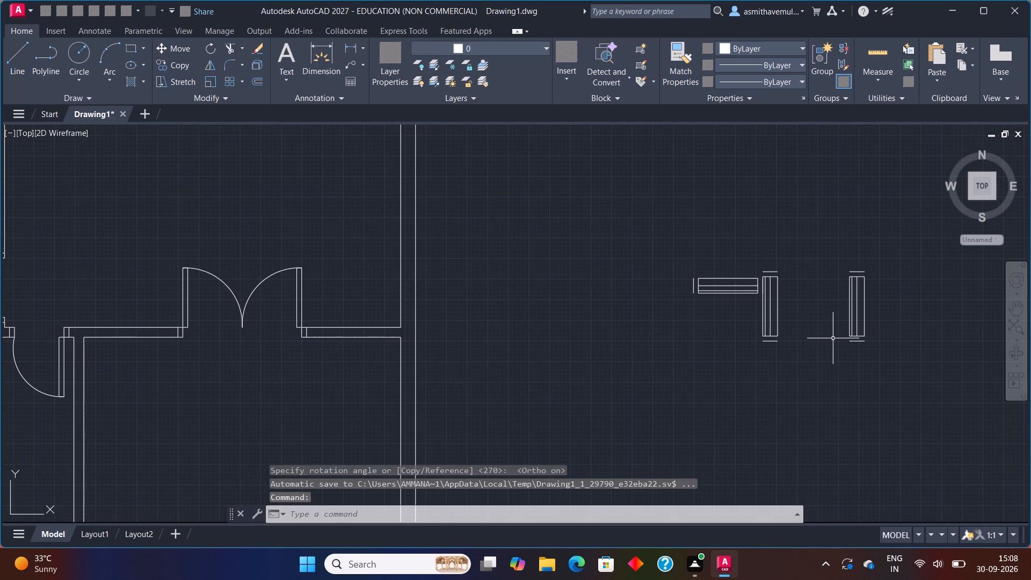
scroll(815, 342, "up", 1)
scroll(810, 346, "down", 2)
scroll(862, 313, "up", 2)
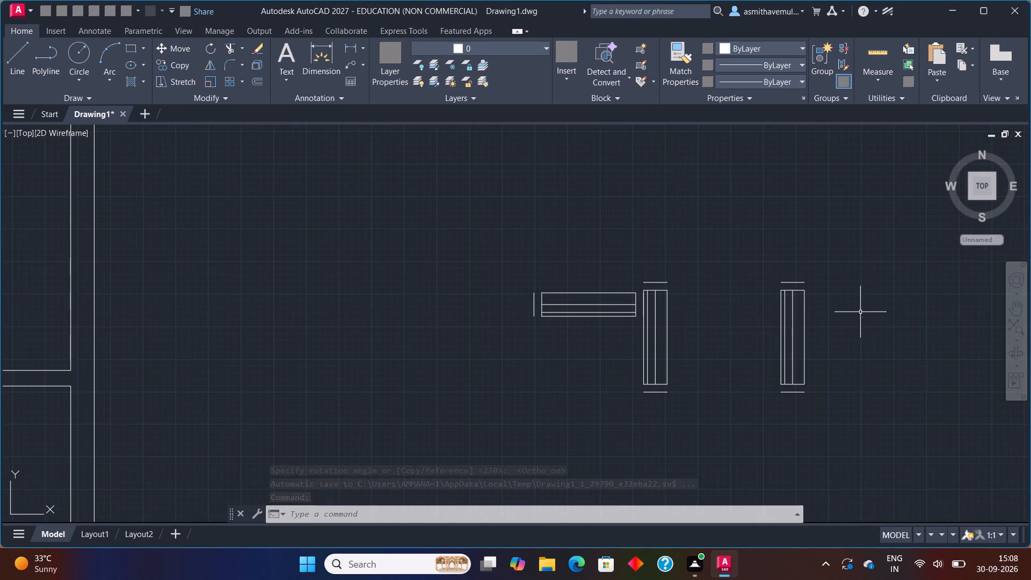
Rotate the easternmost vertical symbol 180° about the west end of its lower end line, so it stands south of that point.
left_click_drag(825, 284, 817, 424)
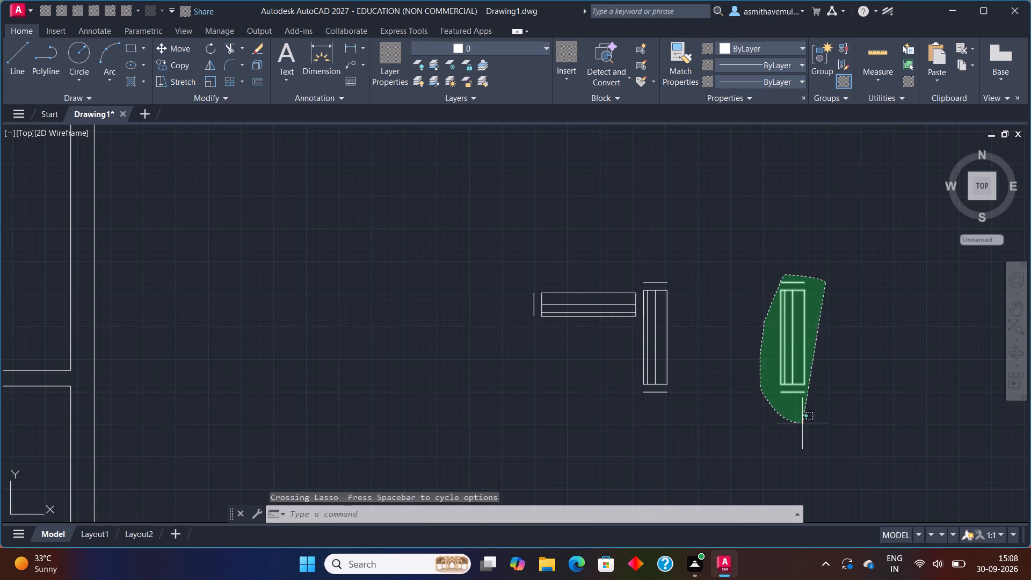
left_click_drag(817, 424, 825, 424)
key("r")
key("o")
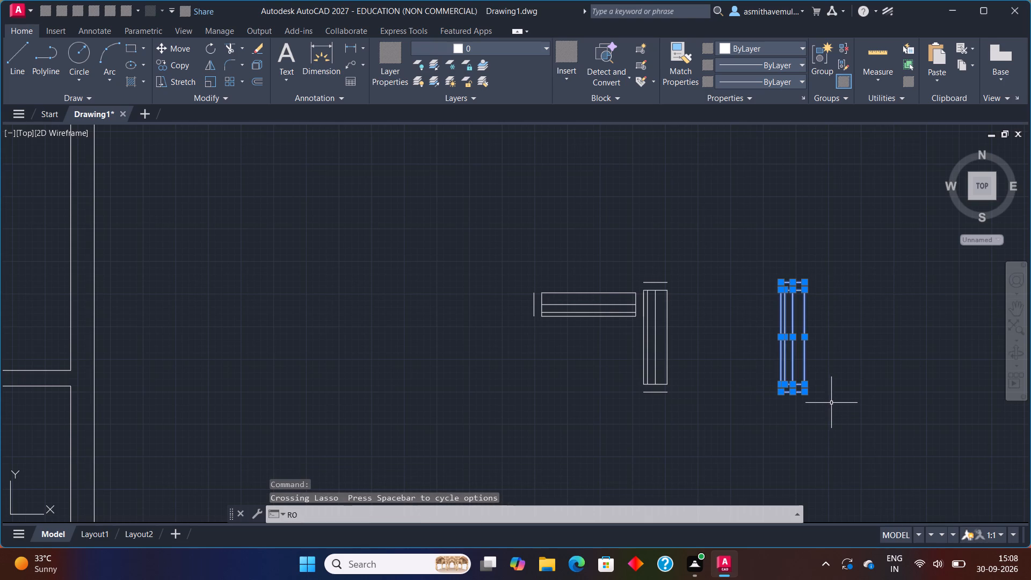
key("Return")
left_click(784, 393)
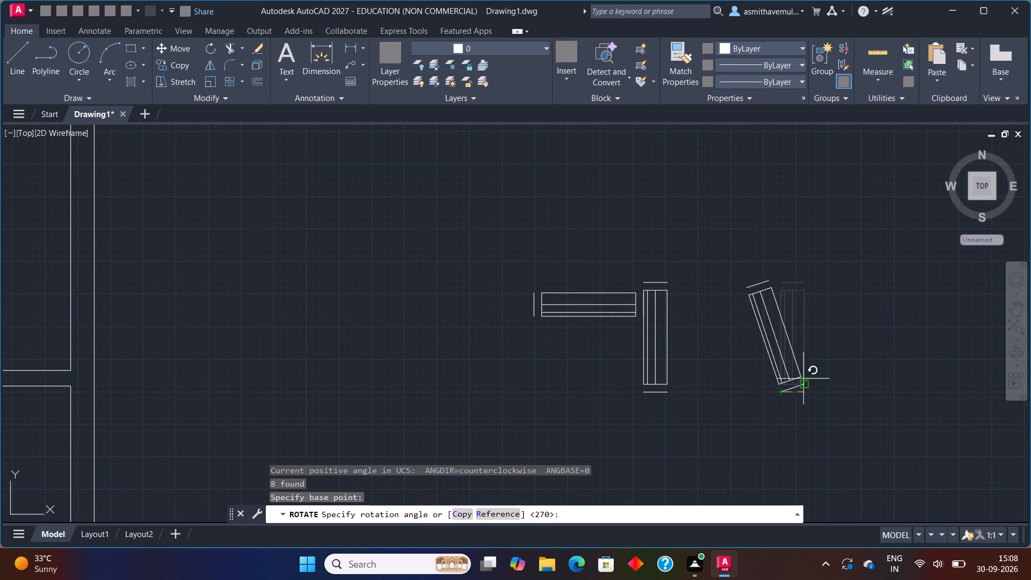
left_click(680, 368)
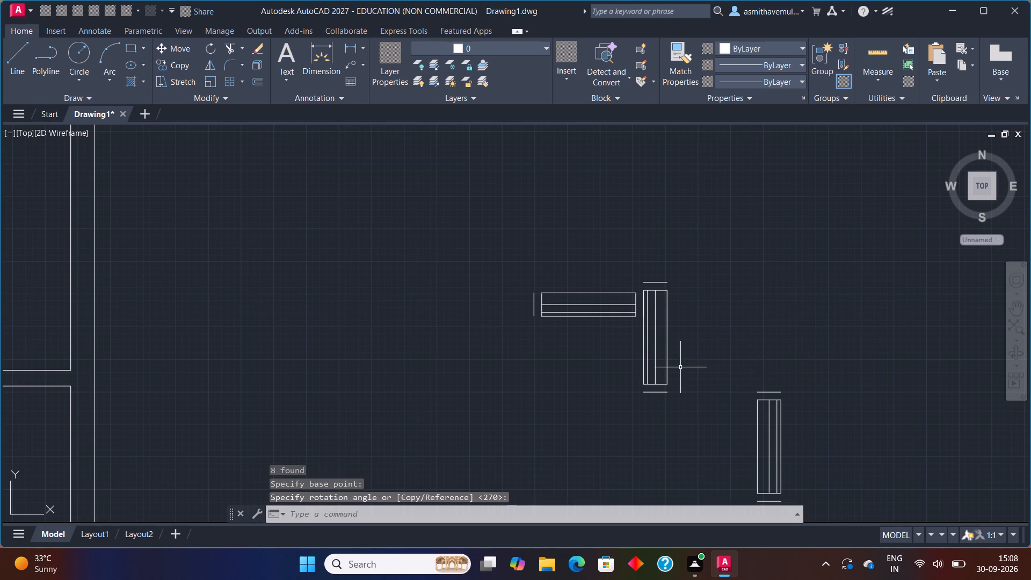
Copy the vertical symbol beside the horizontal one by its top end line's west end onto the east outer wall's inner face, with ortho off.
scroll(721, 357, "down", 1)
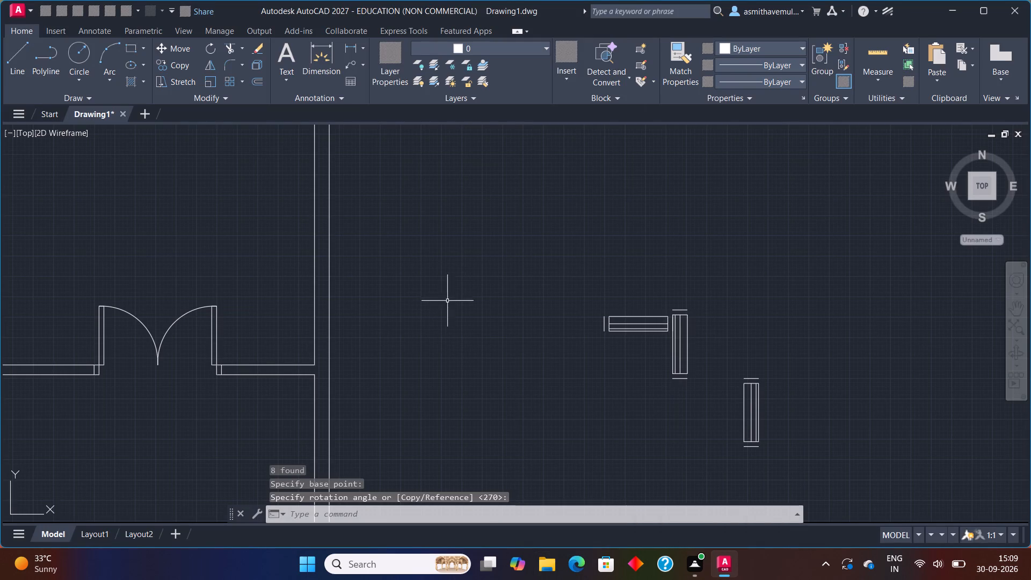
scroll(505, 306, "down", 2)
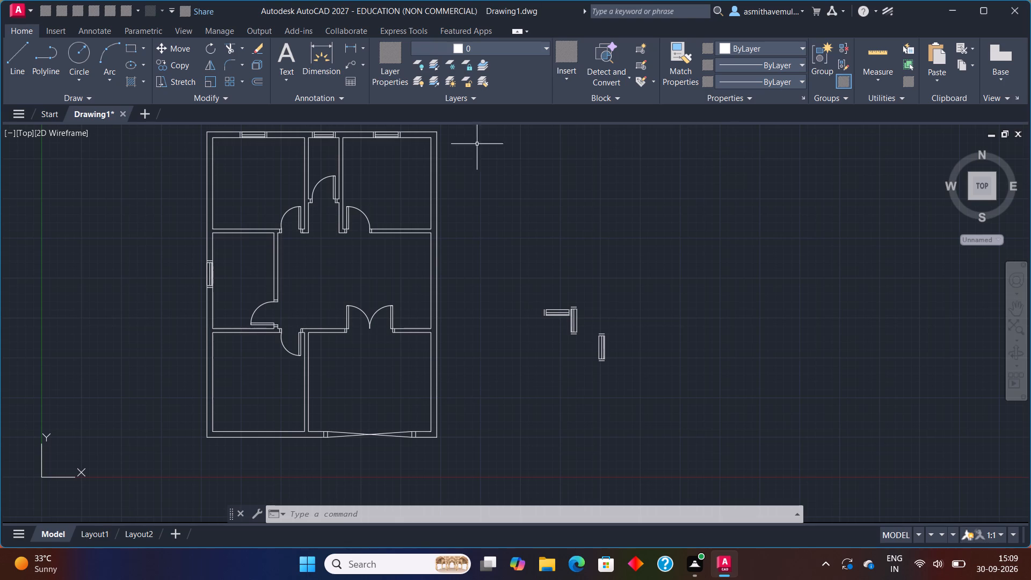
scroll(599, 329, "up", 2)
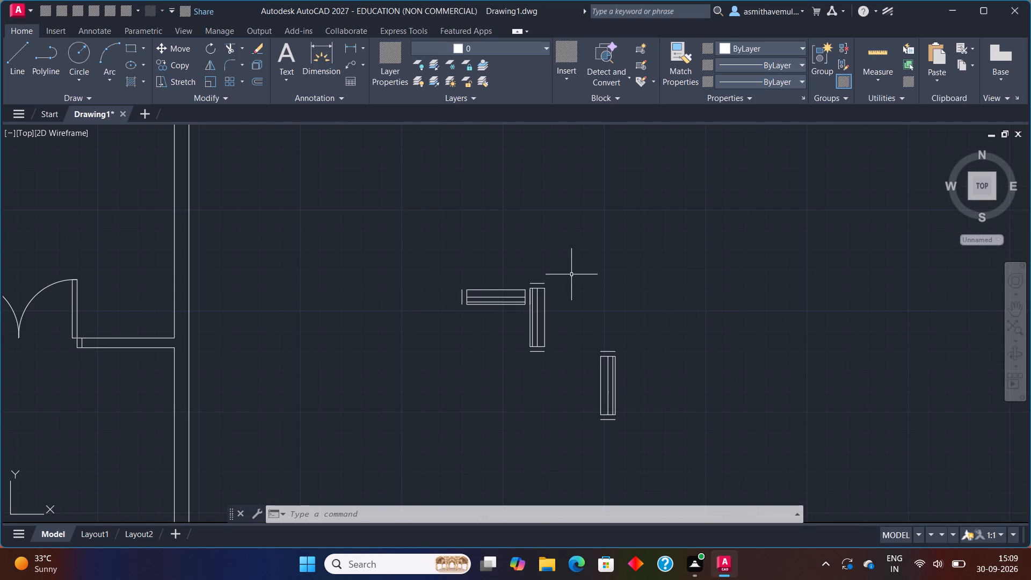
left_click_drag(561, 267, 537, 383)
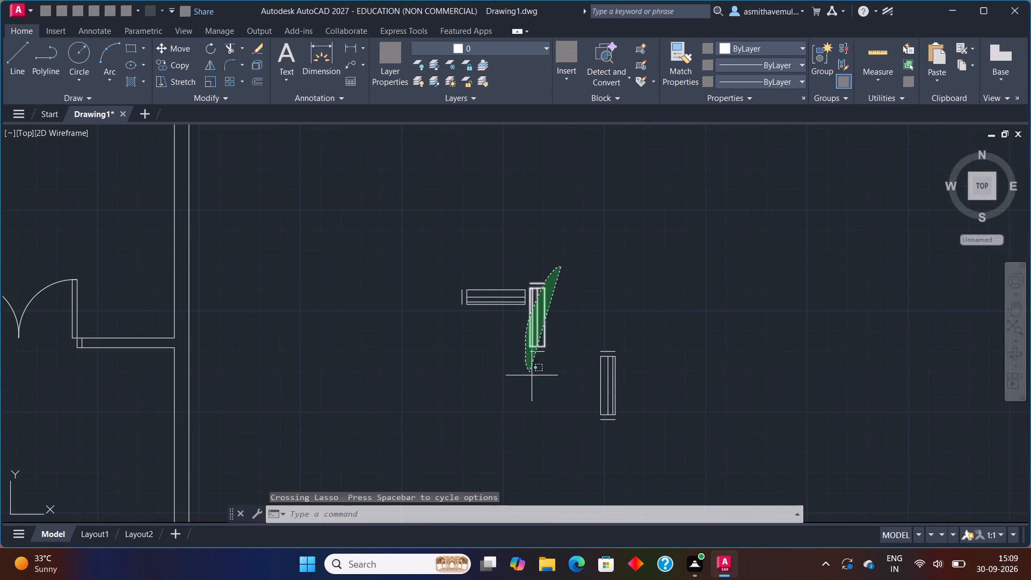
left_click_drag(537, 383, 538, 384)
type("COPY")
key("Return")
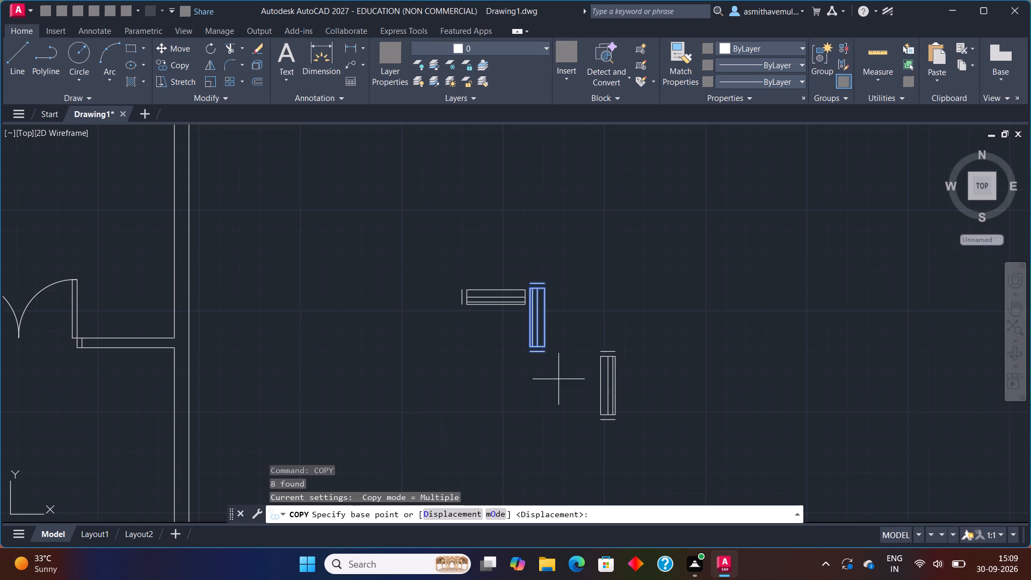
left_click(531, 285)
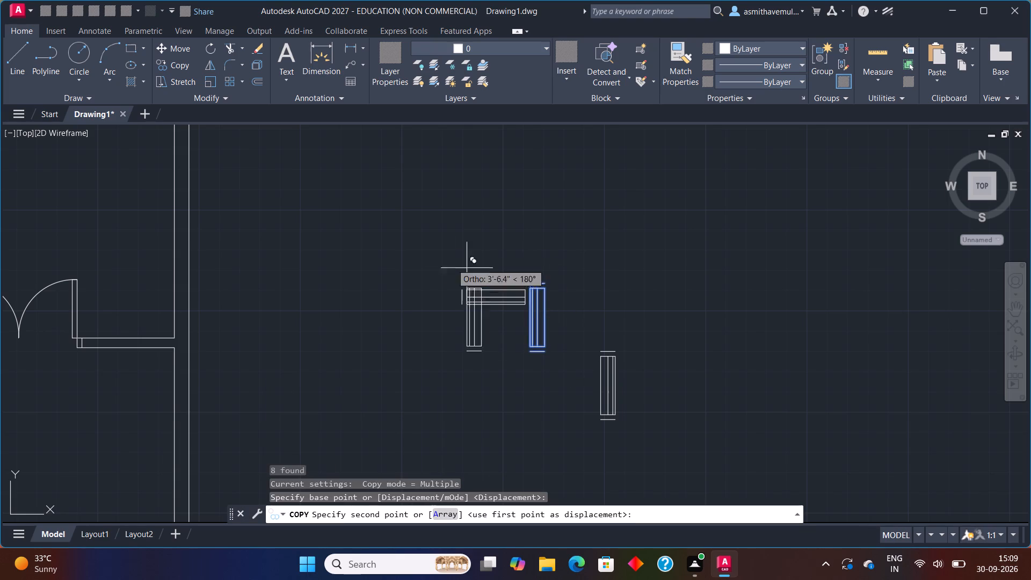
key("F8")
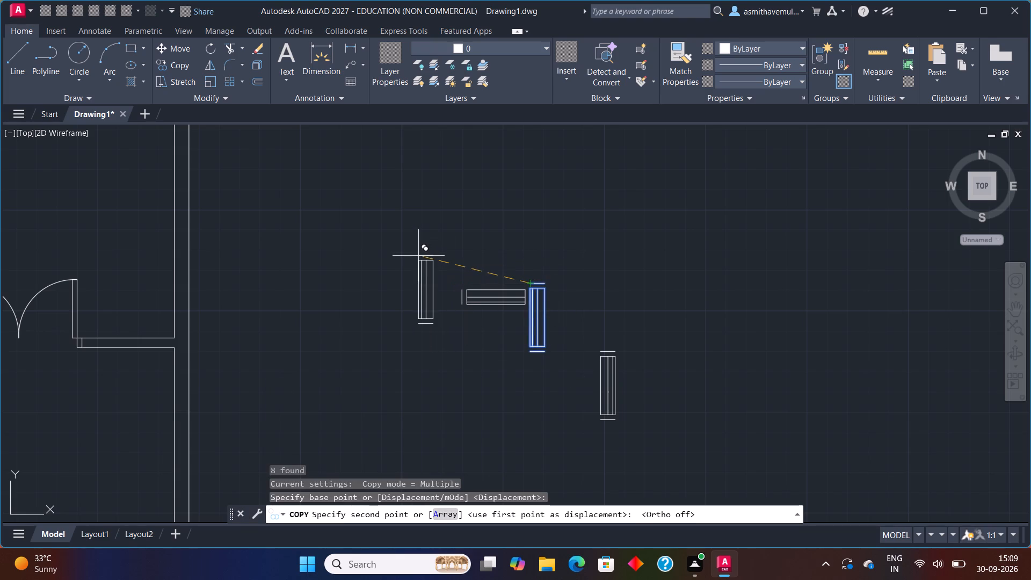
scroll(228, 200, "down", 1)
middle_click_drag(196, 221, 267, 263)
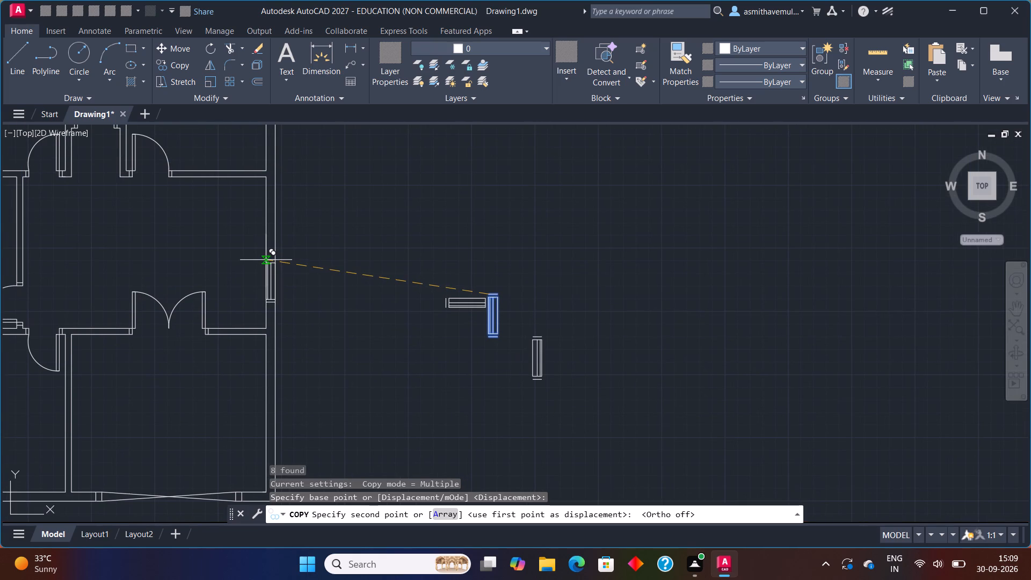
scroll(266, 244, "up", 1)
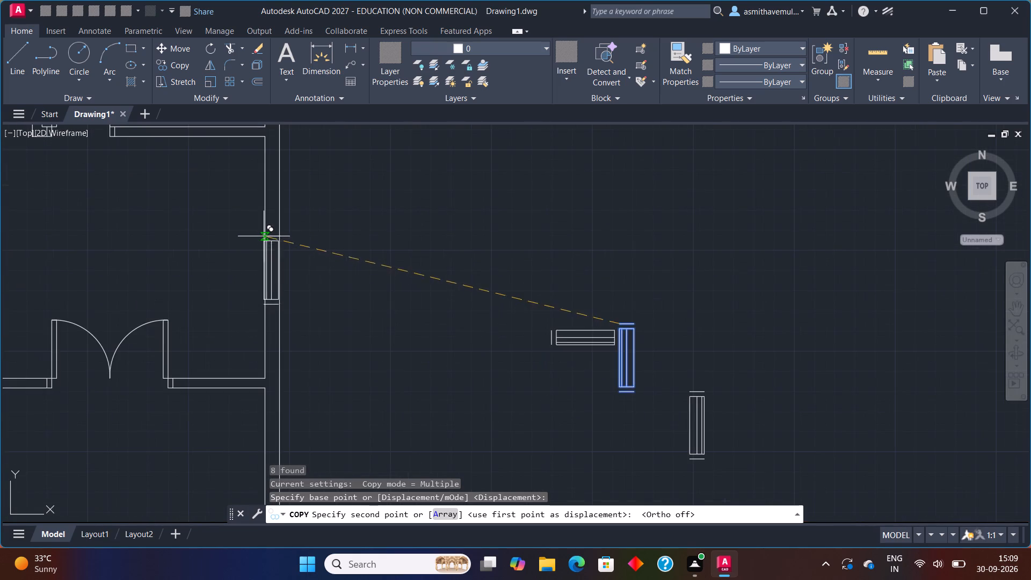
scroll(264, 237, "up", 2)
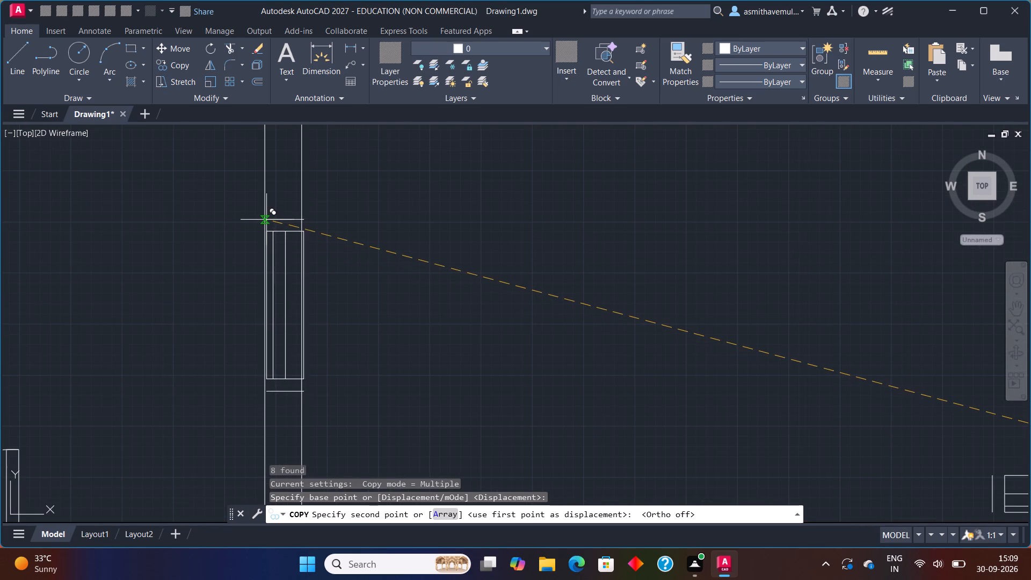
left_click(264, 220)
Place a second copy of the vertical symbol in the empty space southeast of the plan and end the copying.
scroll(366, 242, "down", 3)
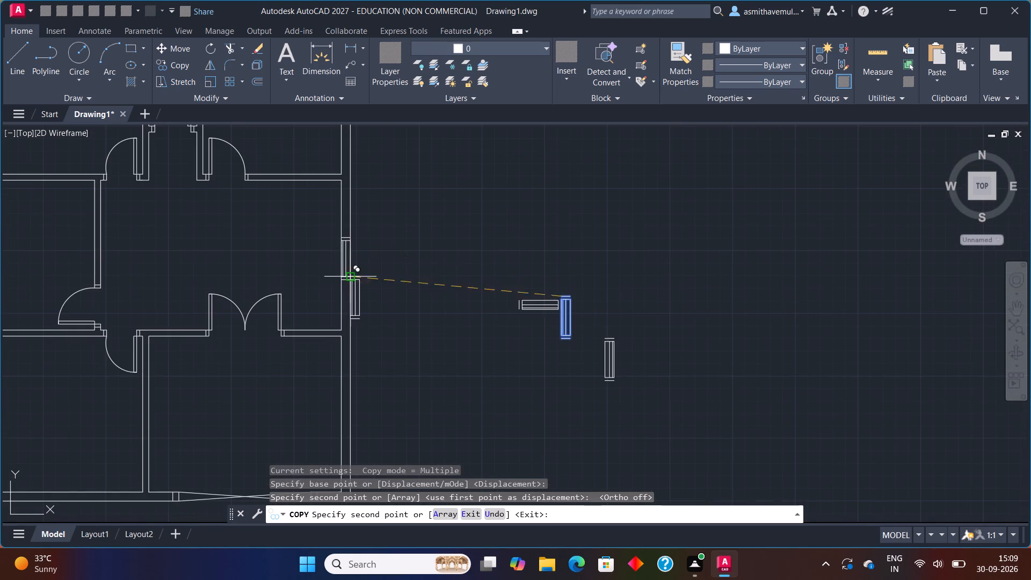
middle_click_drag(351, 310, 357, 186)
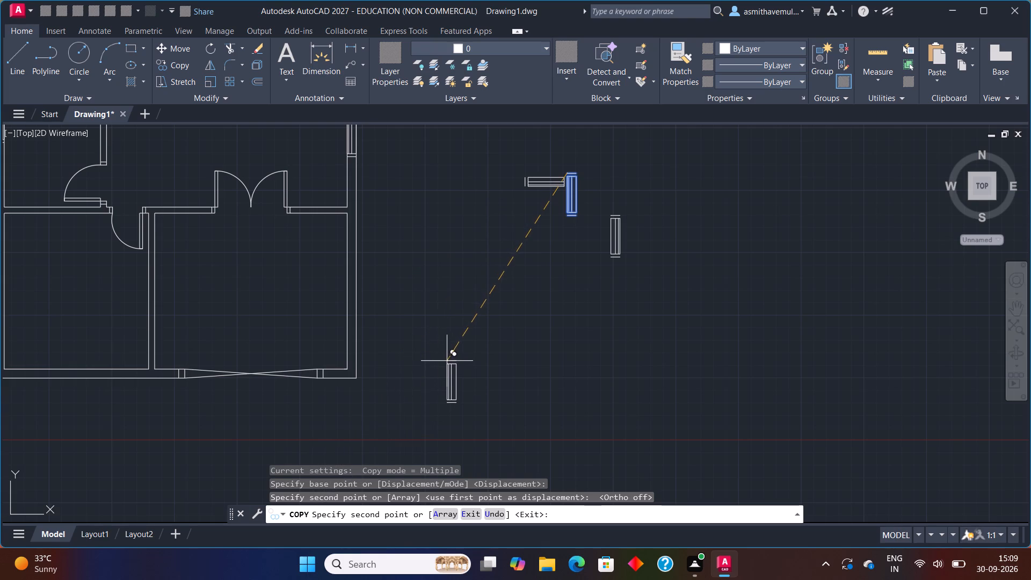
left_click(449, 360)
key("Escape")
With ortho on, rotate the new southeast copy 270° about the west end of its lower end line, so it lies horizontally east of that point.
left_click_drag(478, 355, 476, 347)
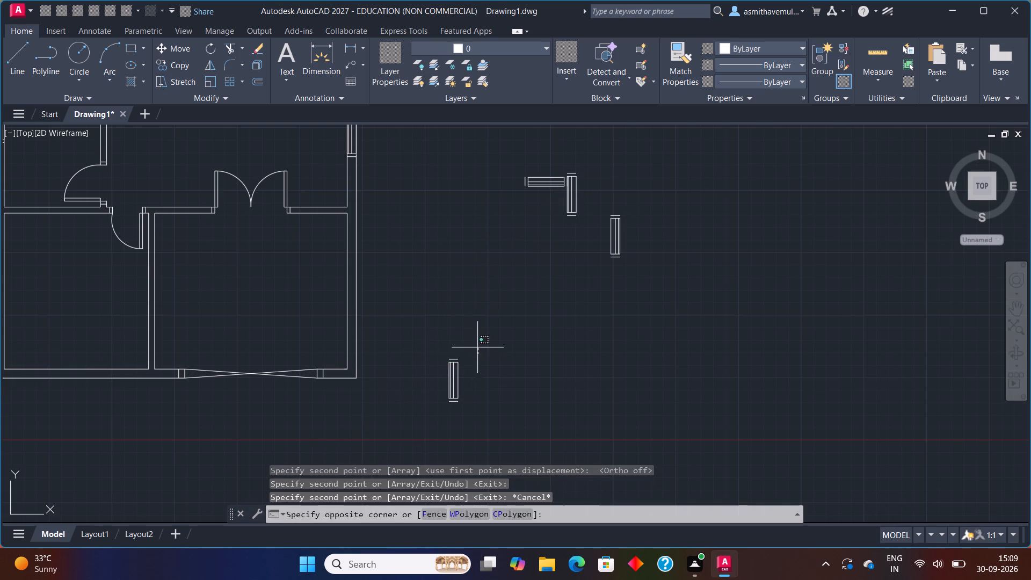
left_click_drag(476, 347, 467, 425)
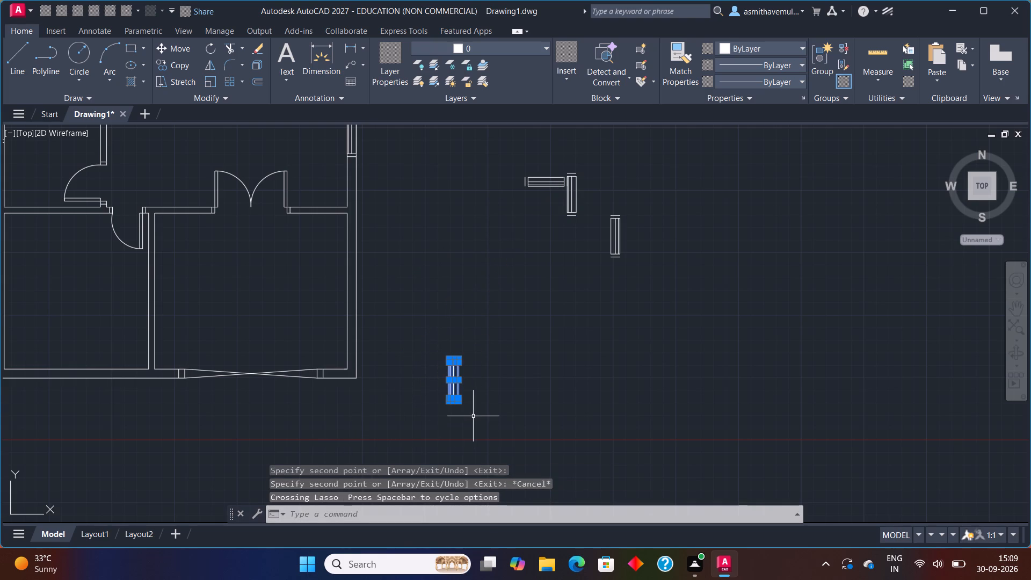
type("RO")
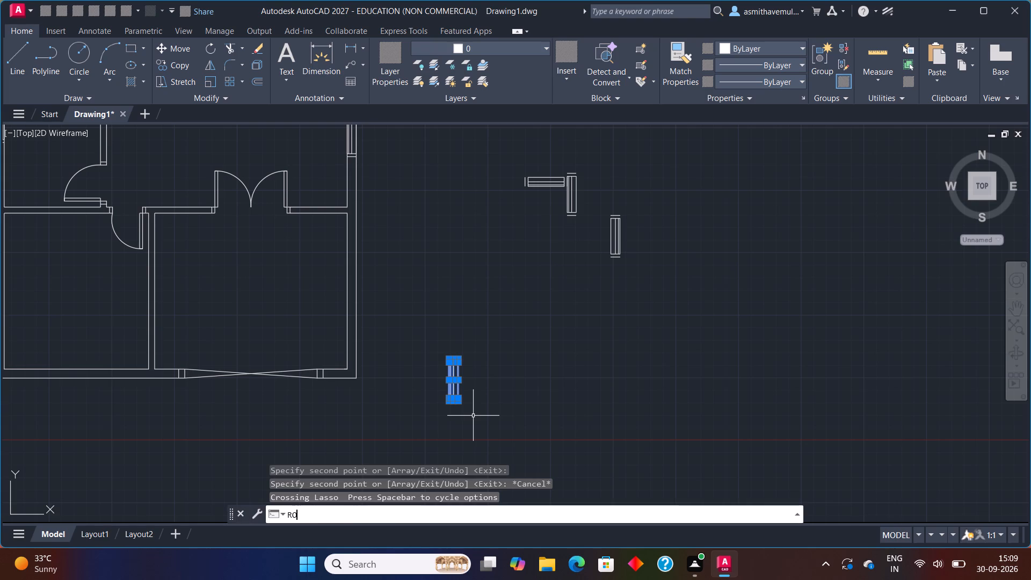
key("Return")
scroll(460, 405, "up", 1)
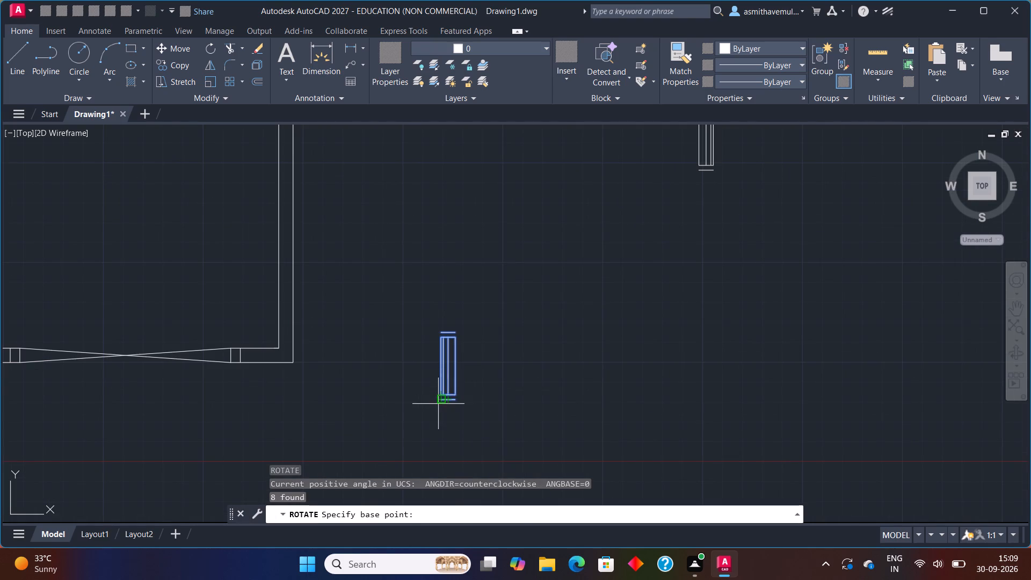
left_click(438, 404)
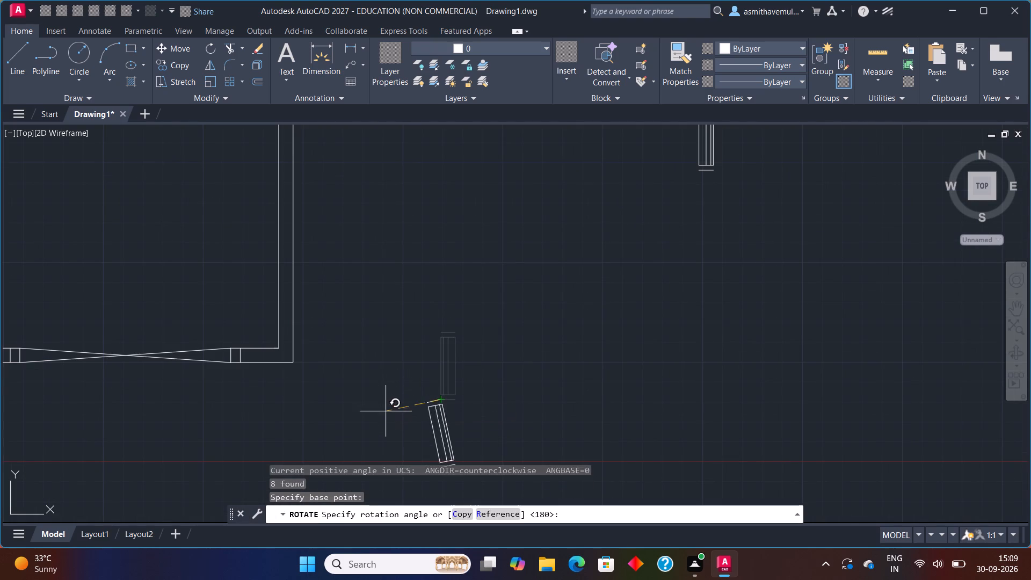
key("F8")
left_click(432, 439)
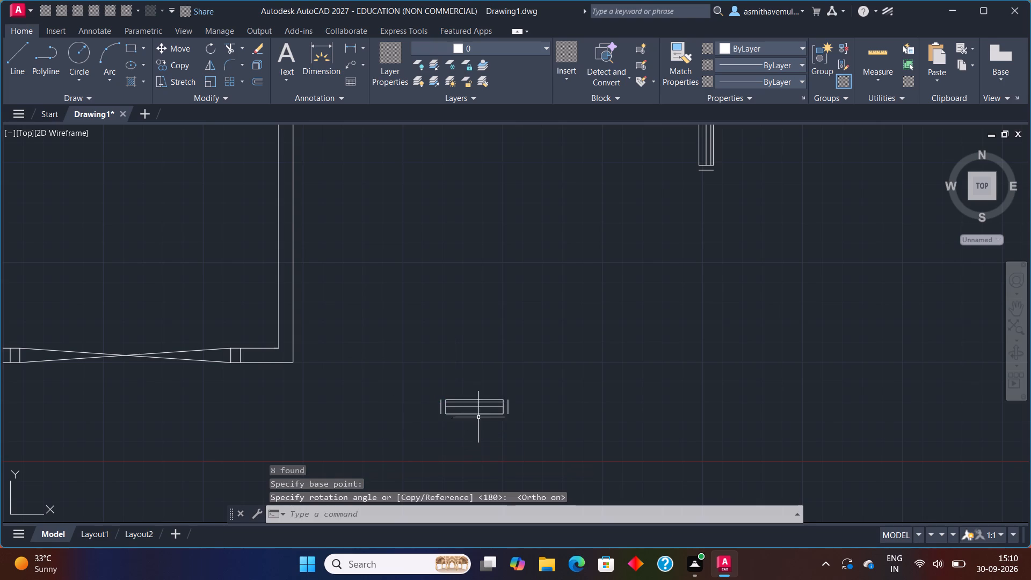
With ortho off, move the horizontal copy by its west end line's upper end onto the south outer wall's inner face, below the southwest room.
left_click_drag(563, 401, 388, 419)
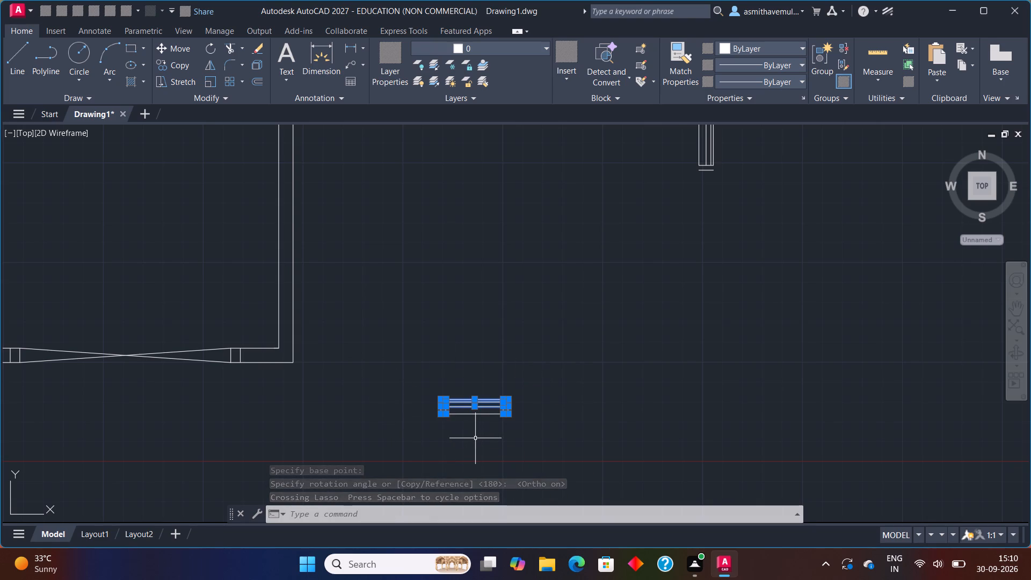
left_click(473, 415)
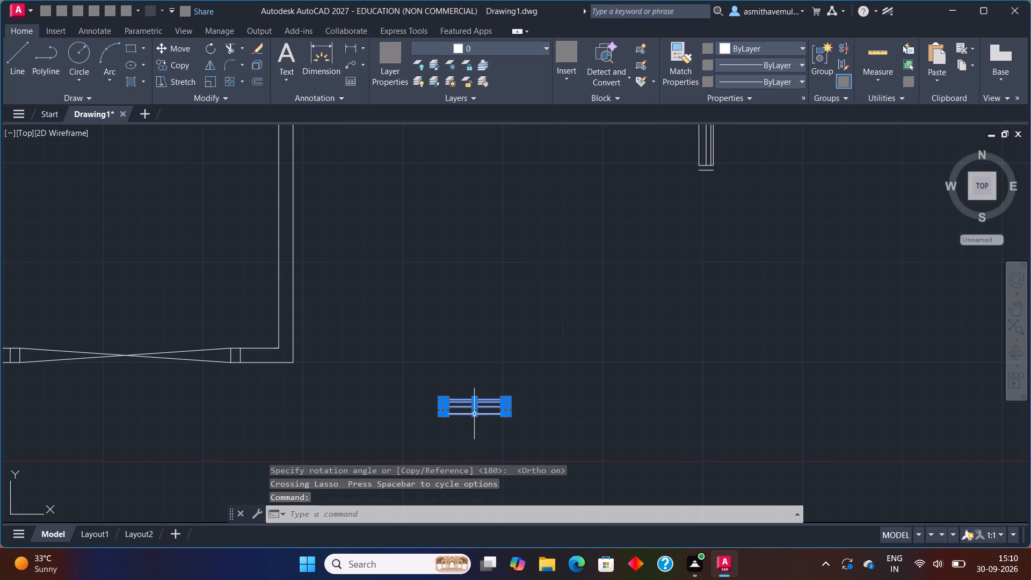
key("m")
key("Return")
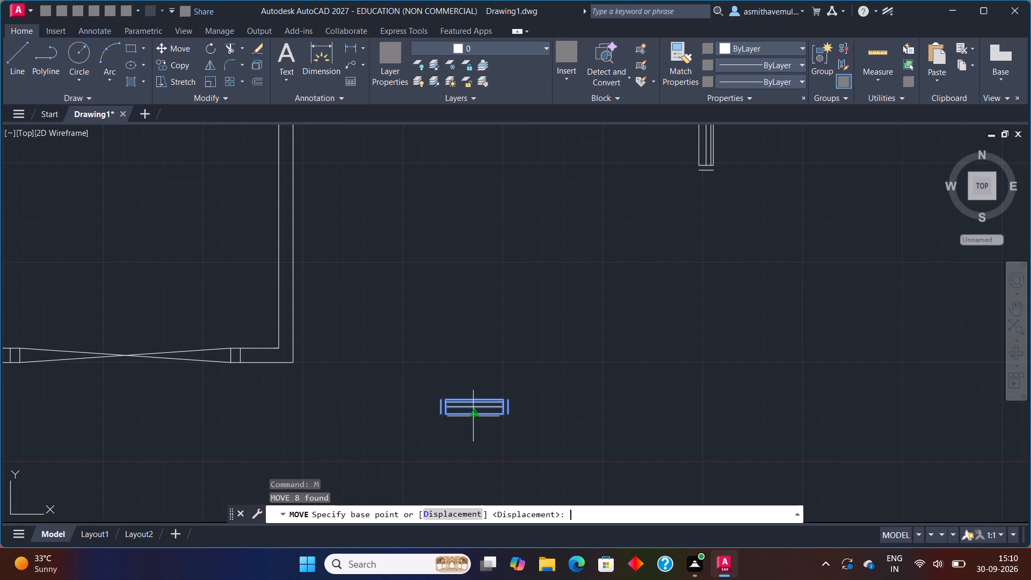
scroll(453, 410, "up", 2)
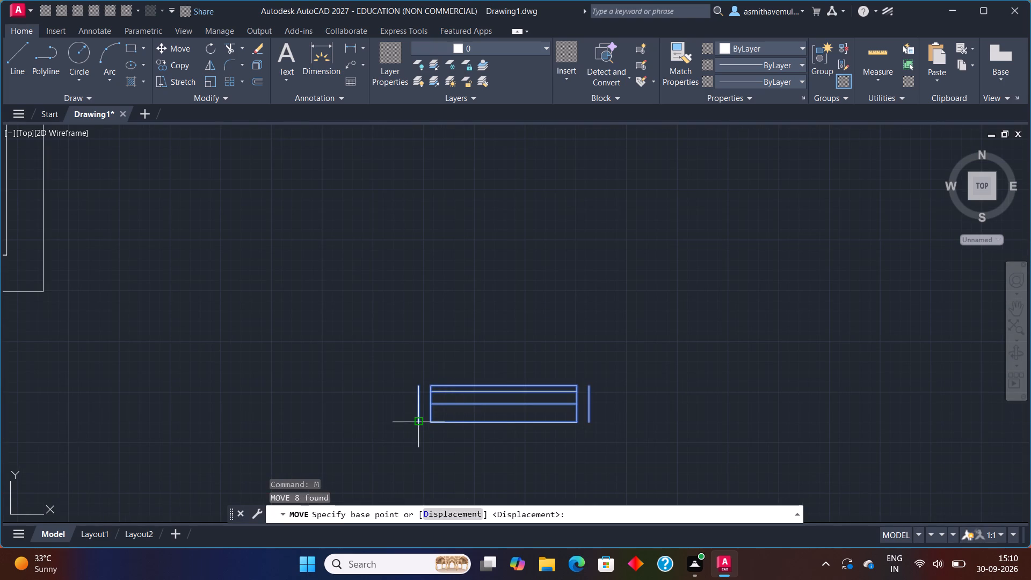
left_click(416, 388)
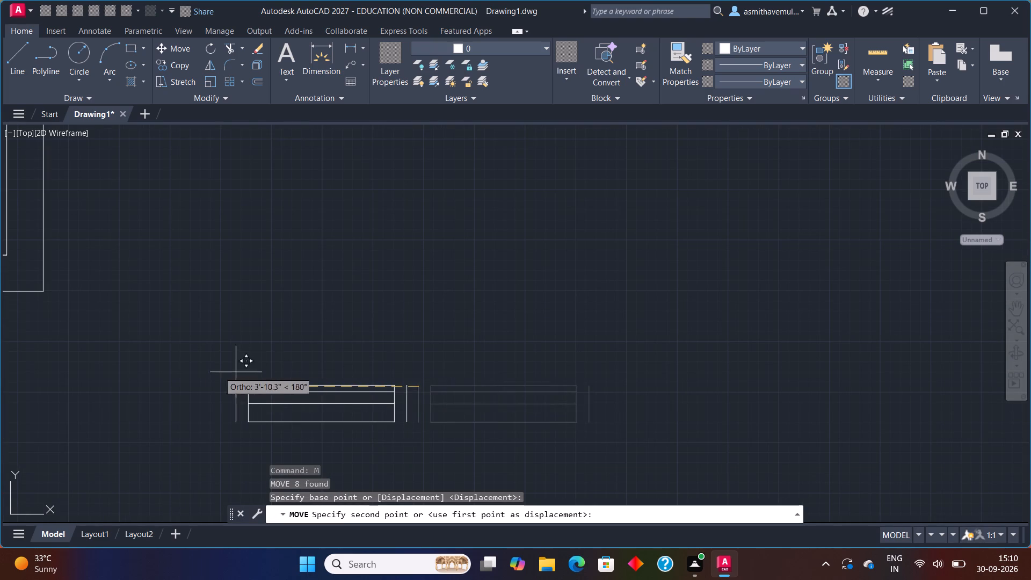
scroll(194, 371, "down", 2)
key("F8")
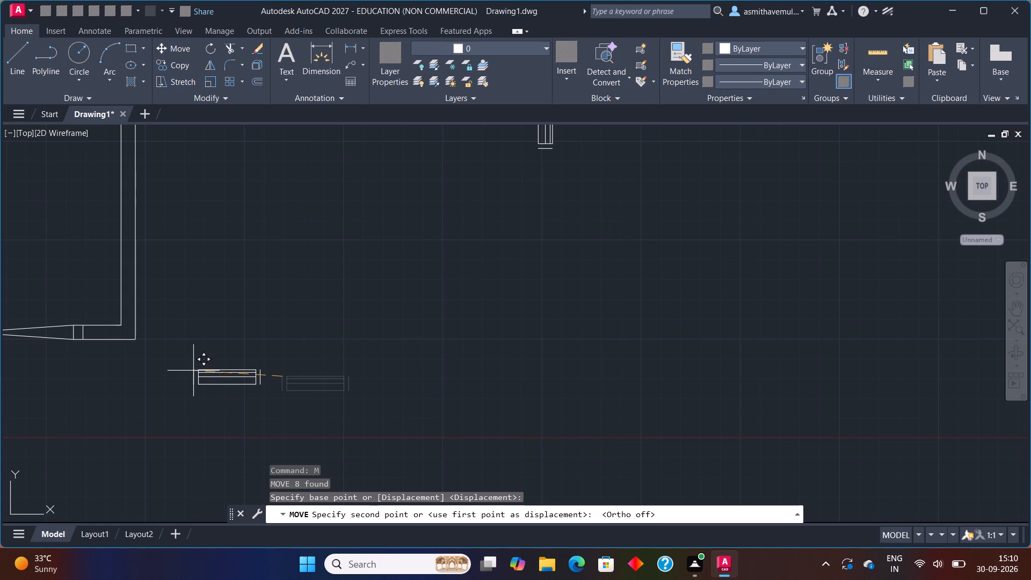
scroll(9, 269, "down", 1)
middle_click_drag(47, 322, 441, 378)
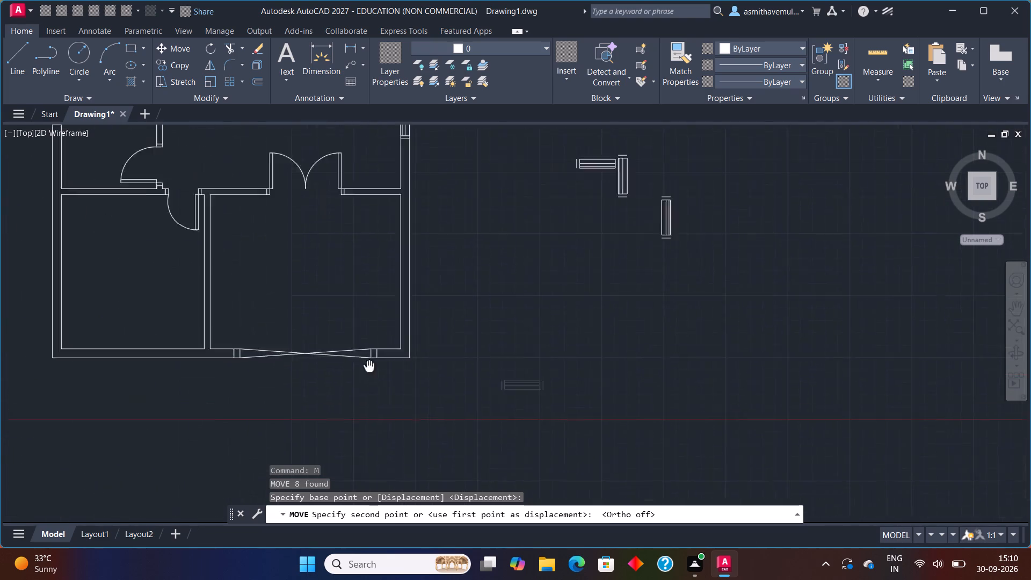
middle_click_drag(441, 378, 611, 402)
scroll(333, 402, "up", 3)
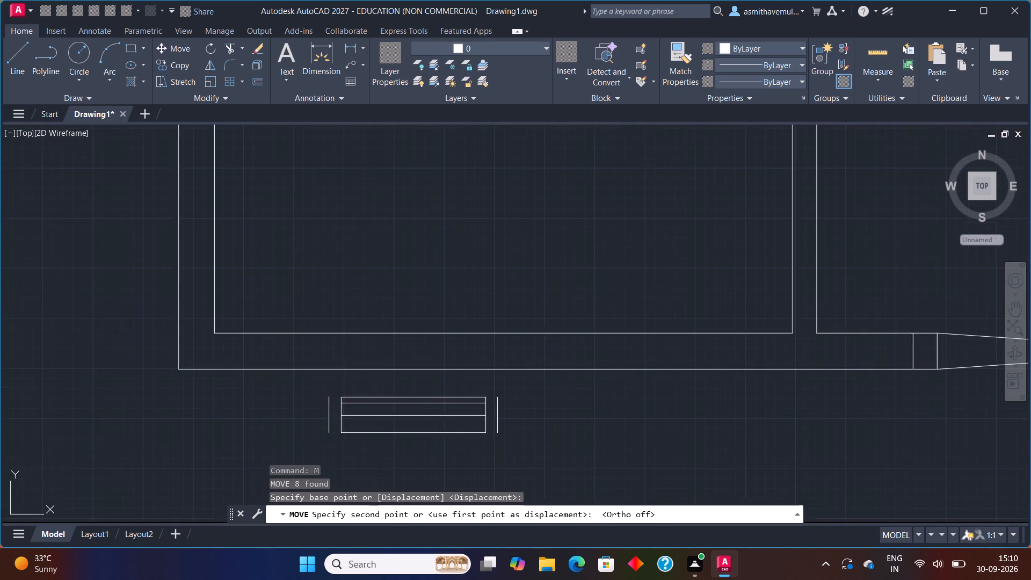
scroll(343, 334, "up", 1)
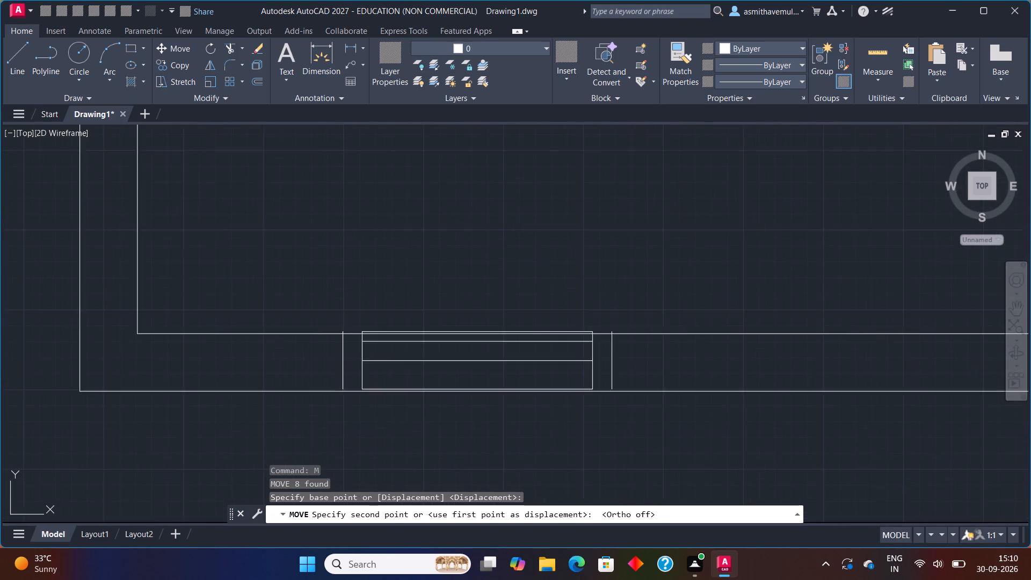
scroll(343, 334, "up", 1)
left_click(344, 337)
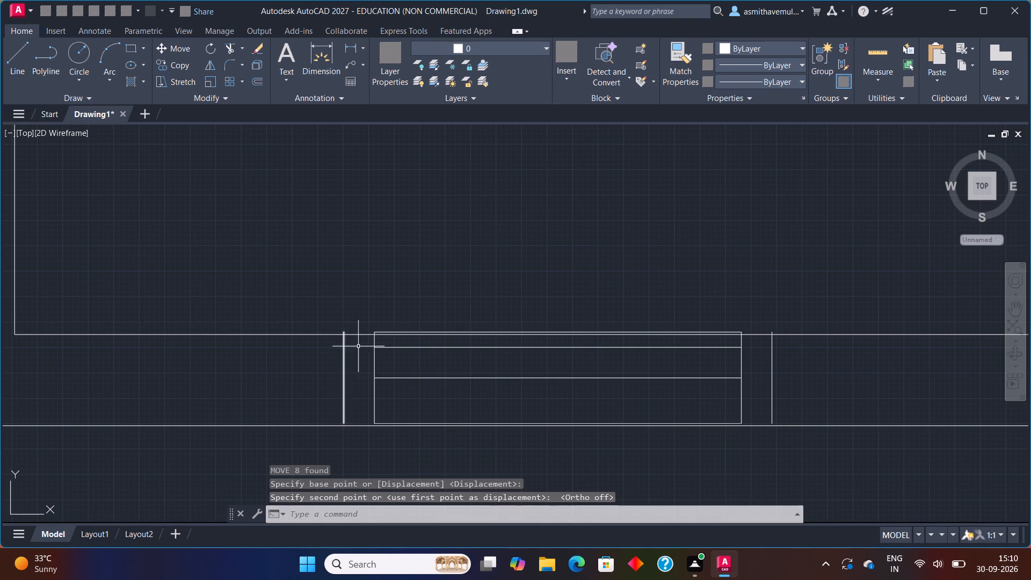
Move the horizontal symbol below the southwest room by its west end line's lower end, perpendicular onto the south outer wall's outer face.
left_click_drag(797, 379, 650, 353)
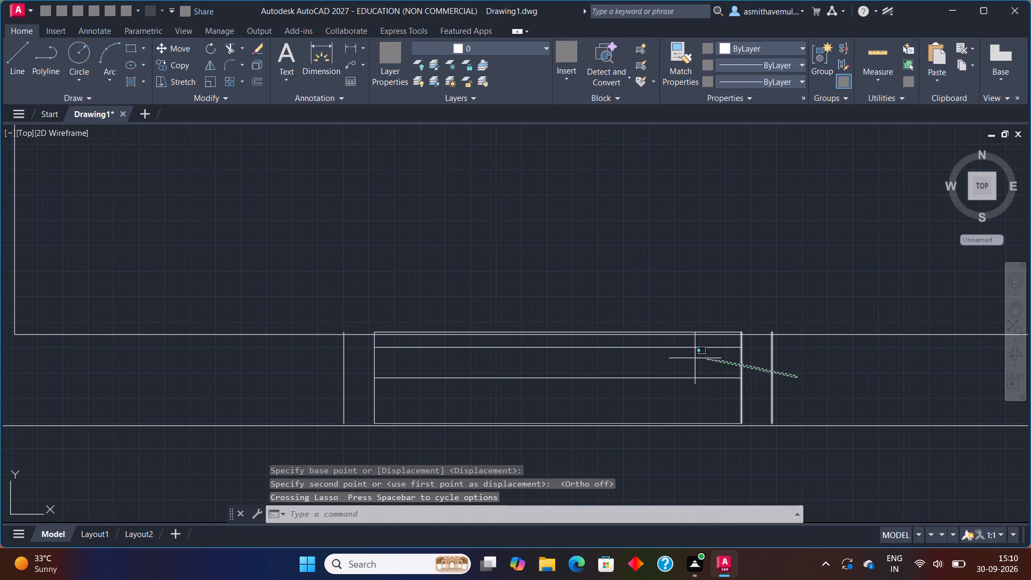
left_click_drag(650, 353, 402, 404)
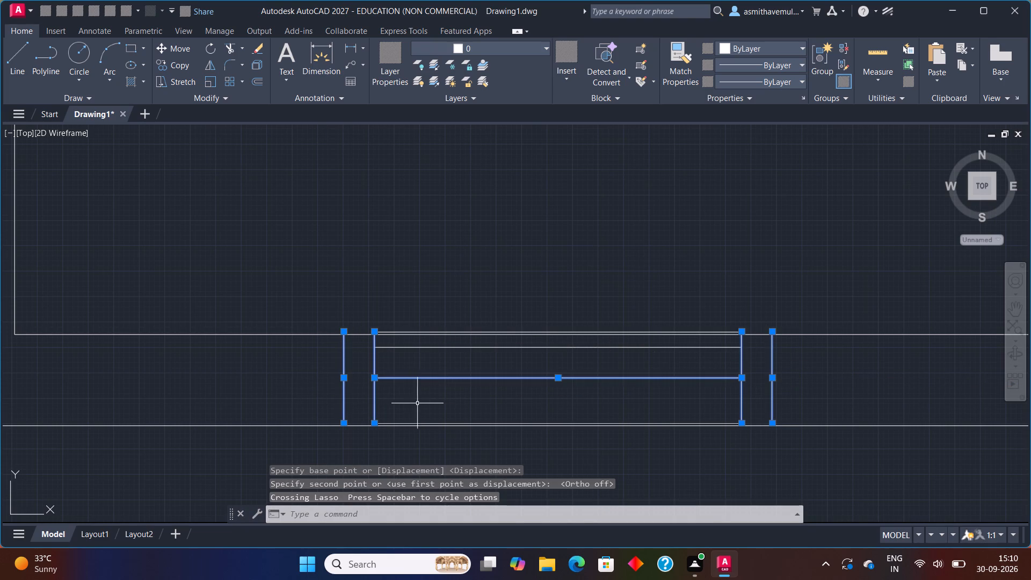
left_click(438, 423)
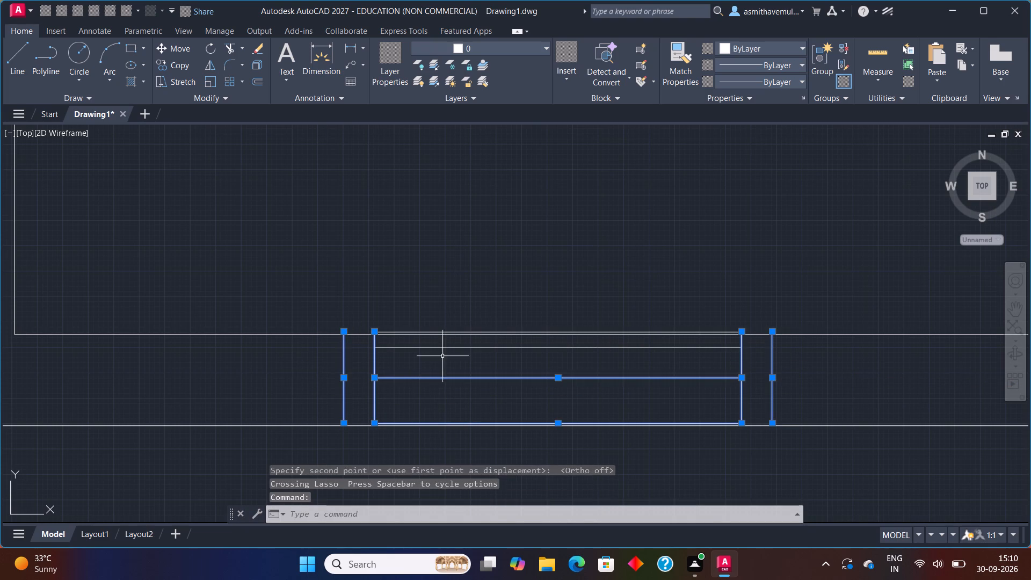
scroll(438, 329, "up", 2)
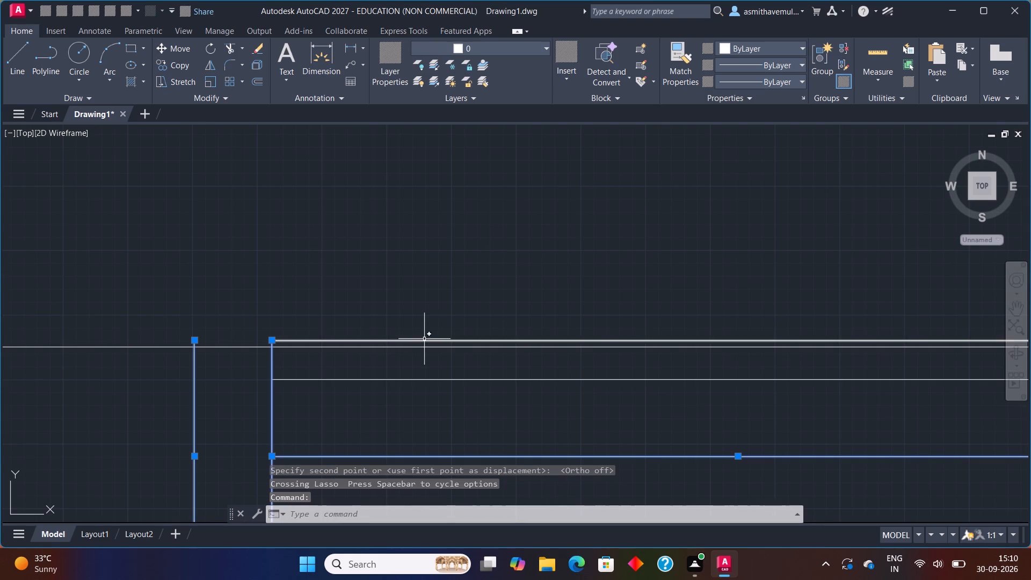
left_click(424, 340)
left_click(425, 380)
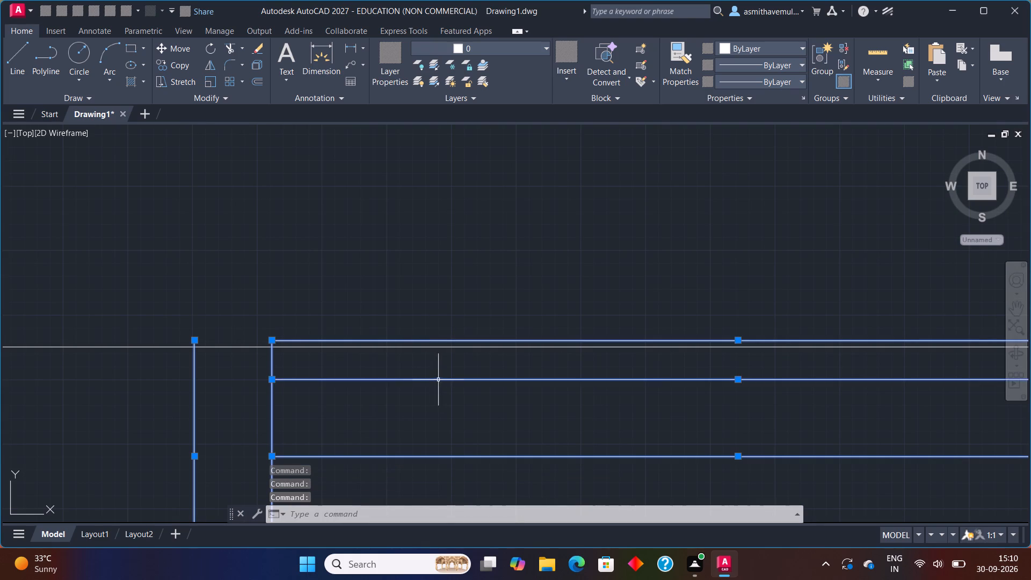
scroll(443, 384, "down", 4)
middle_click_drag(454, 429, 445, 417)
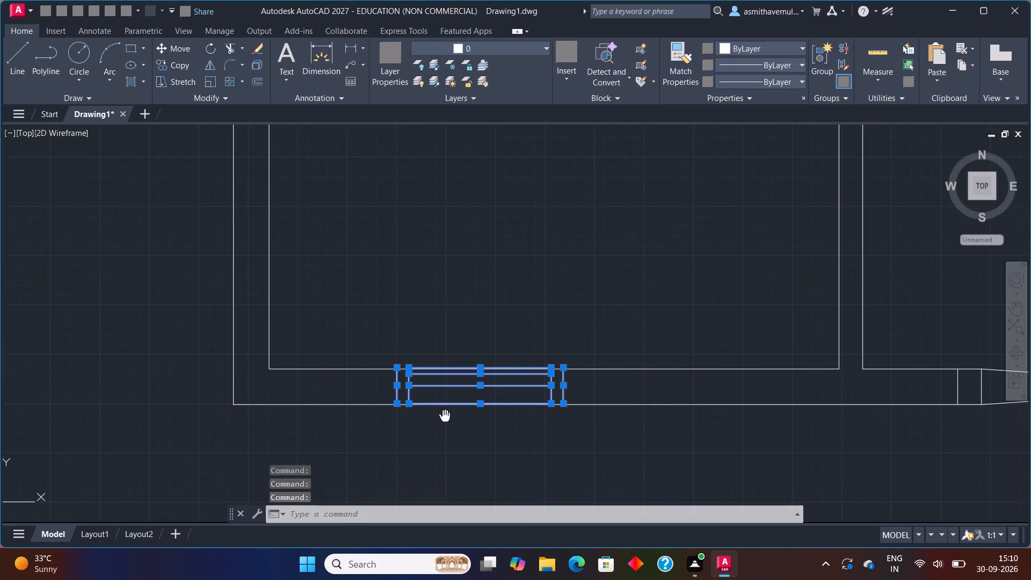
scroll(399, 406, "up", 4)
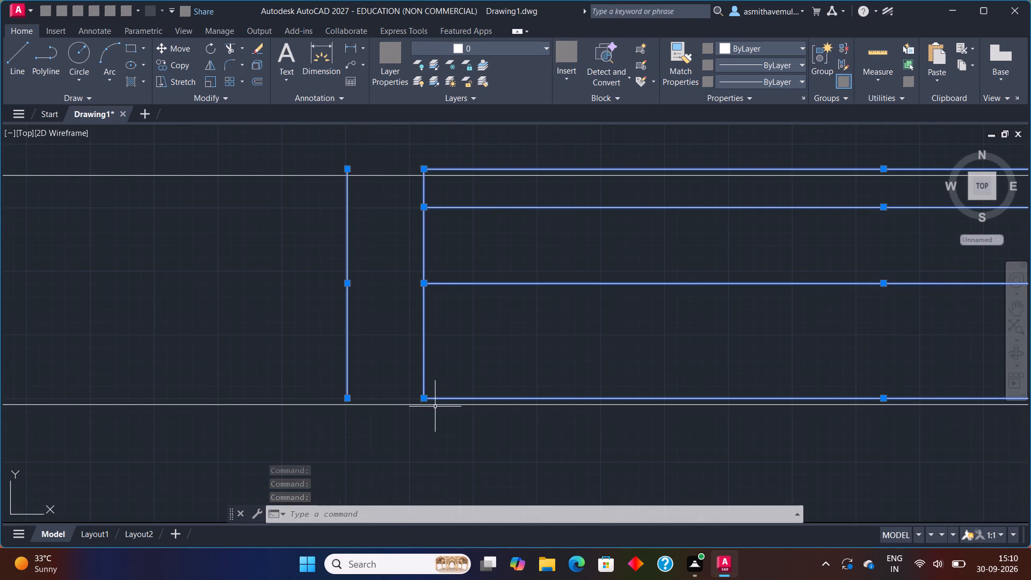
key("m")
key("Return")
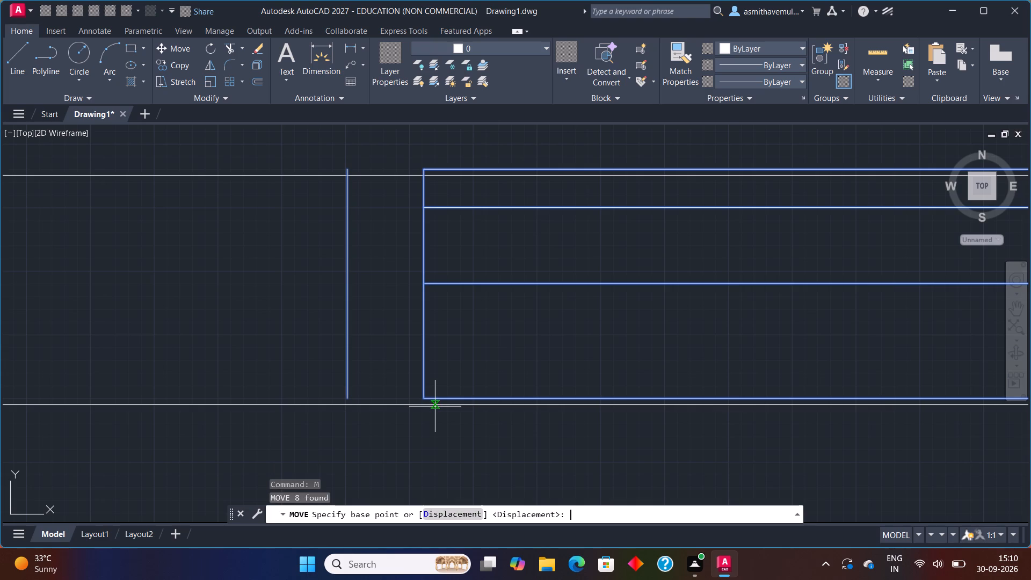
left_click(345, 397)
left_click(345, 408)
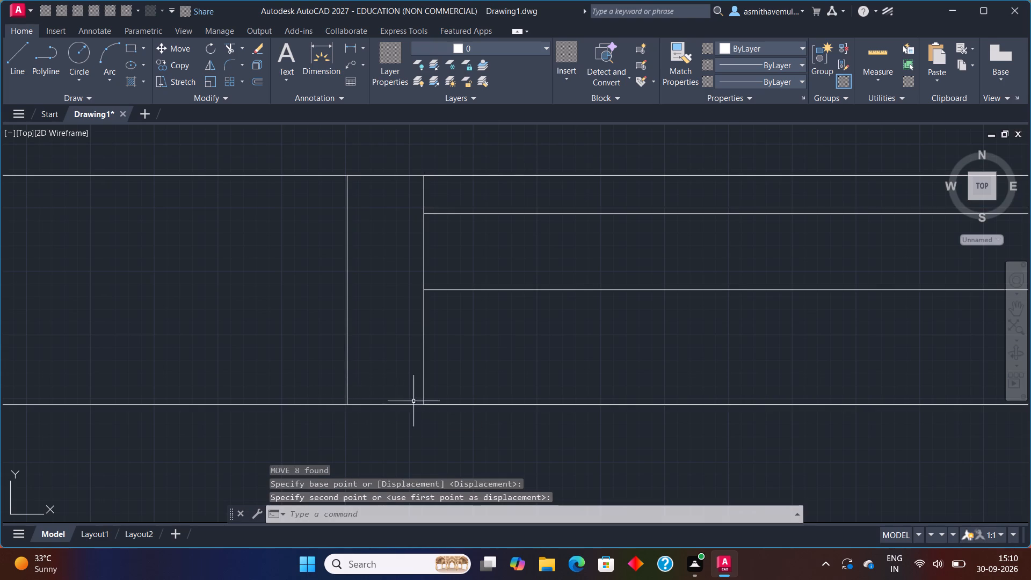
Move the southeast vertical symbol by its lower end line's east end onto the west outer wall's inner face, beside the southwest room.
scroll(416, 400, "down", 4)
scroll(616, 359, "down", 1)
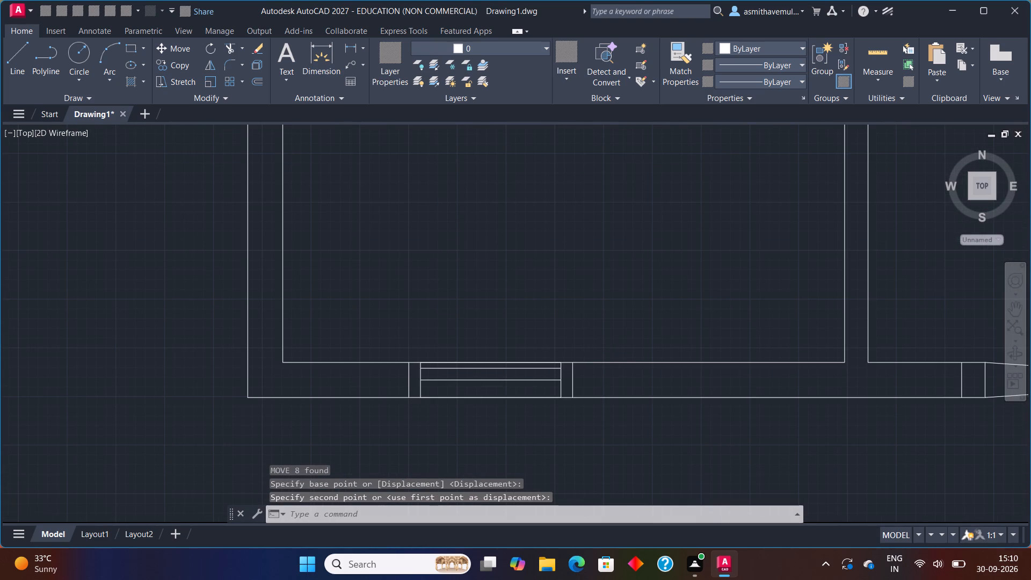
scroll(616, 359, "down", 3)
middle_click_drag(678, 323, 579, 393)
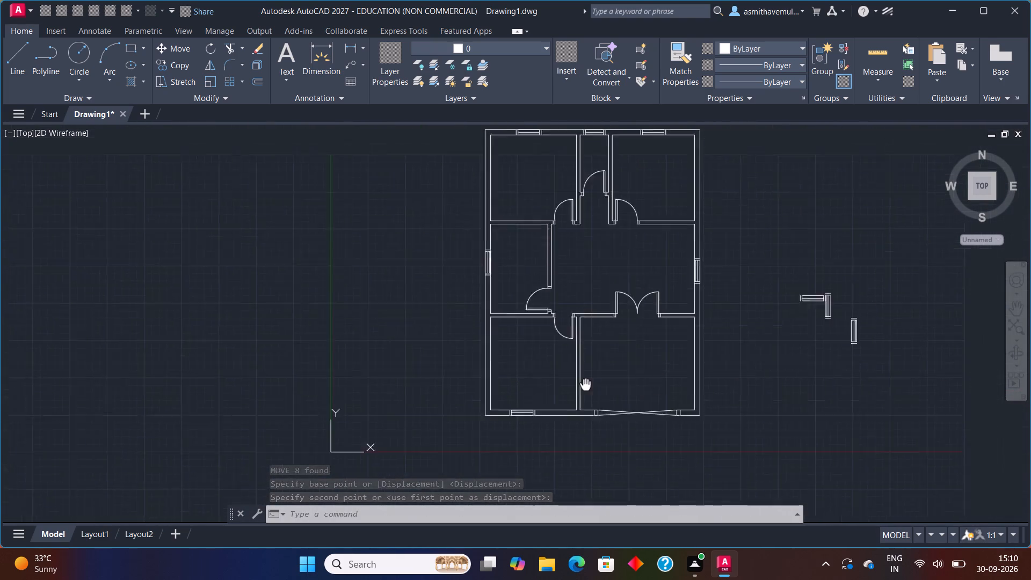
middle_click_drag(579, 393, 577, 395)
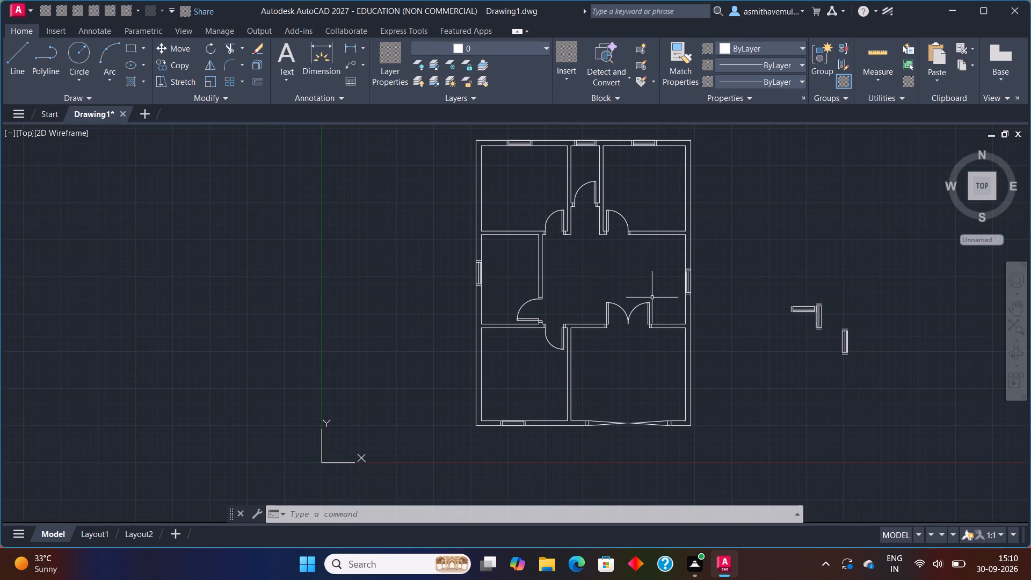
scroll(836, 325, "up", 2)
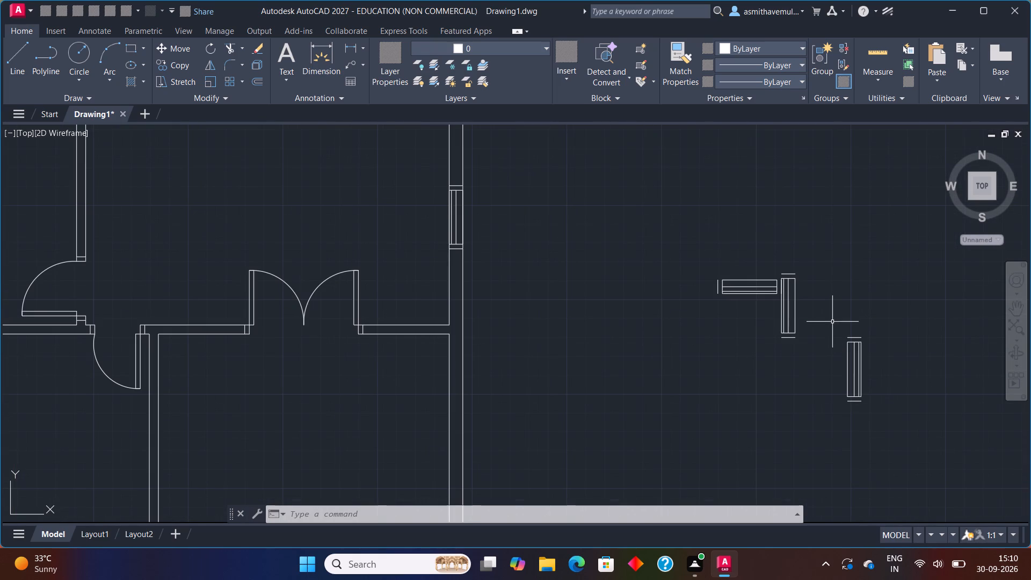
left_click_drag(895, 317, 860, 419)
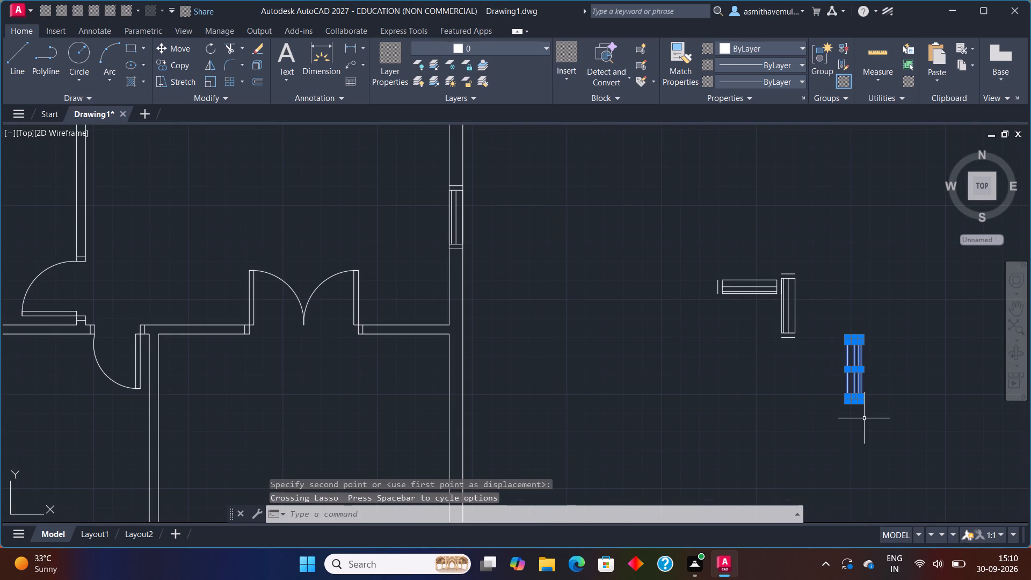
key("m")
key("Return")
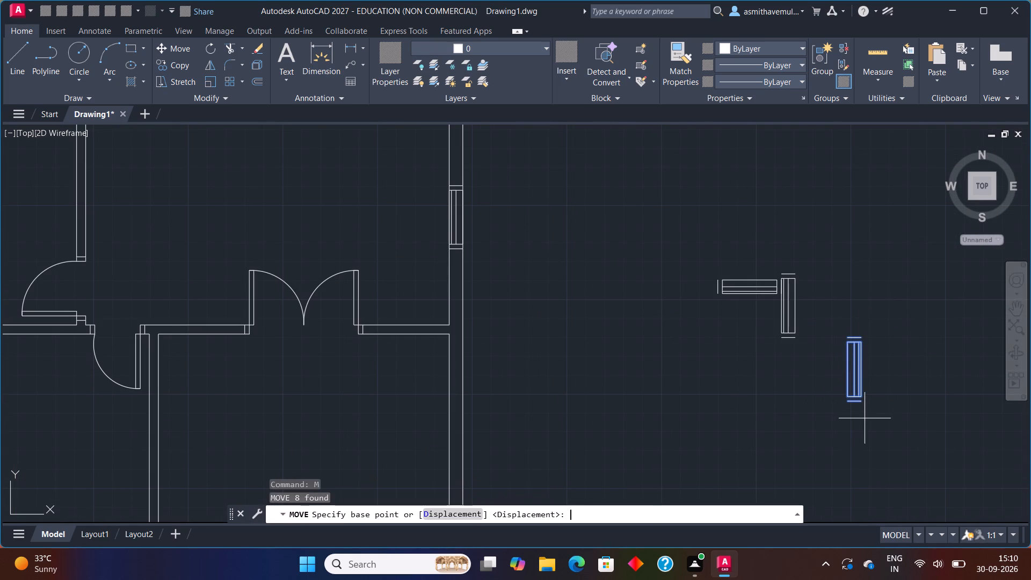
scroll(860, 412, "up", 1)
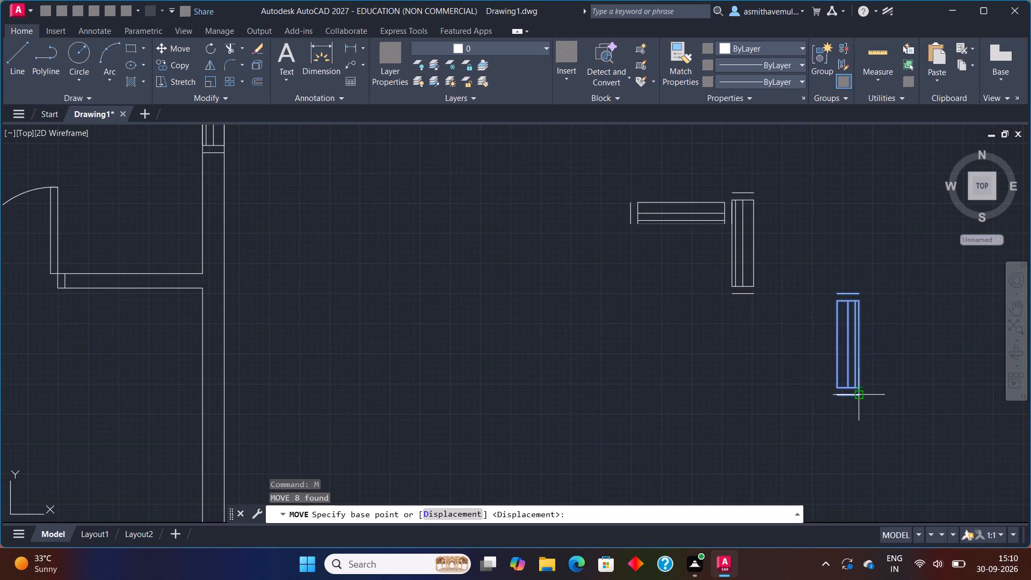
left_click(863, 397)
scroll(0, 468, "down", 2)
middle_click_drag(31, 444, 42, 438)
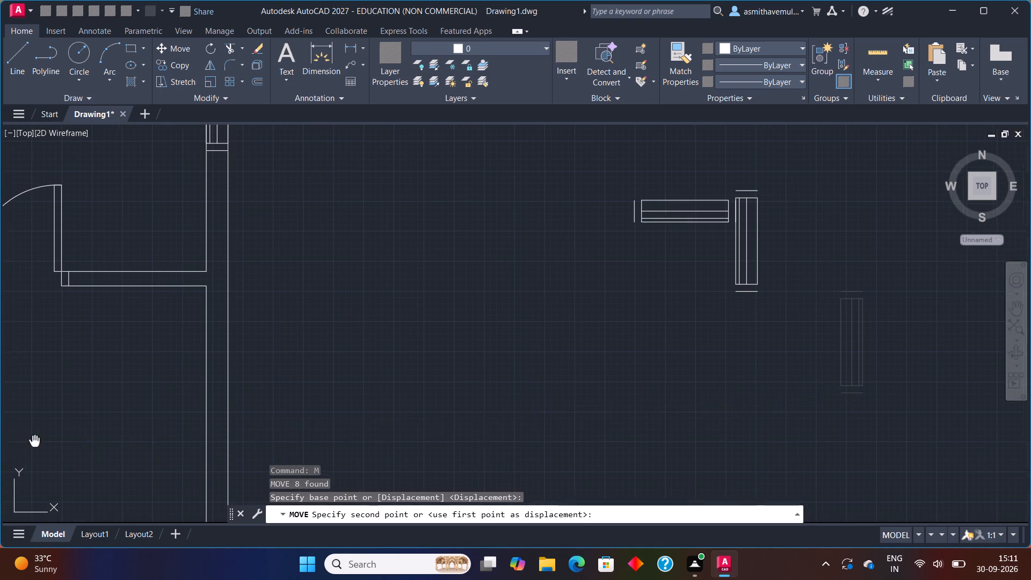
middle_click_drag(42, 438, 626, 394)
scroll(317, 368, "down", 2)
middle_click_drag(253, 375, 377, 360)
scroll(299, 388, "up", 2)
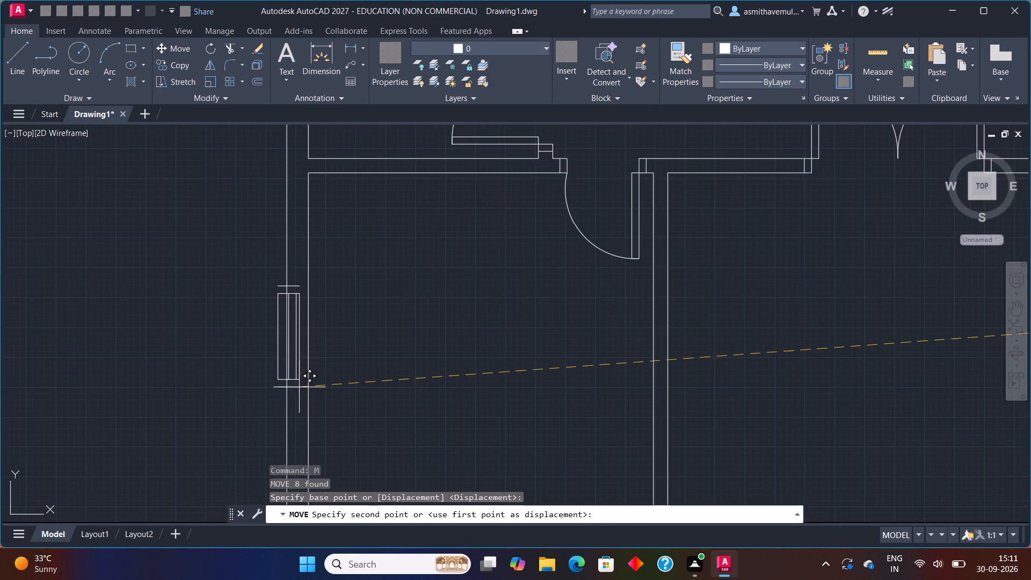
scroll(299, 388, "up", 2)
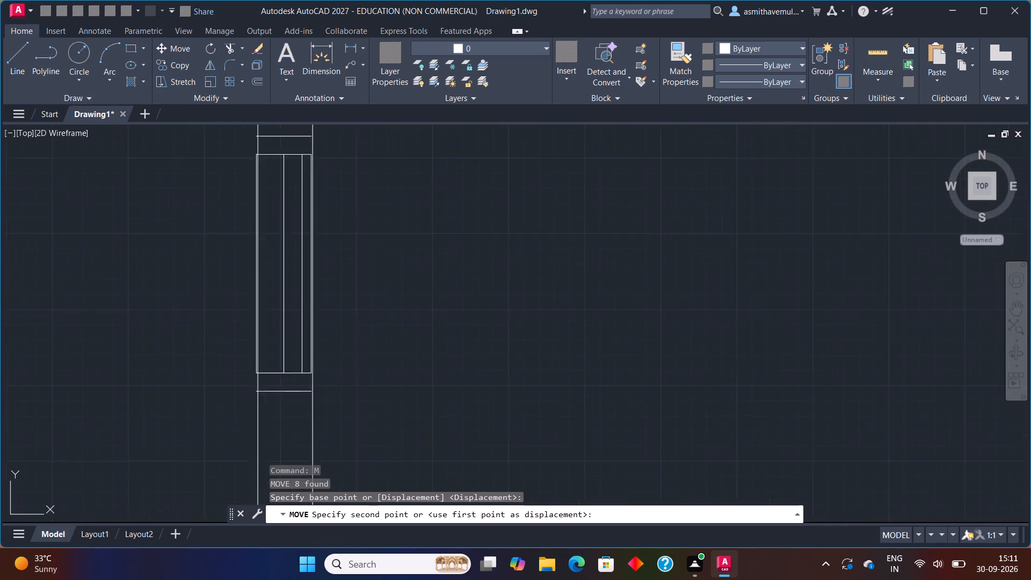
scroll(311, 392, "up", 2)
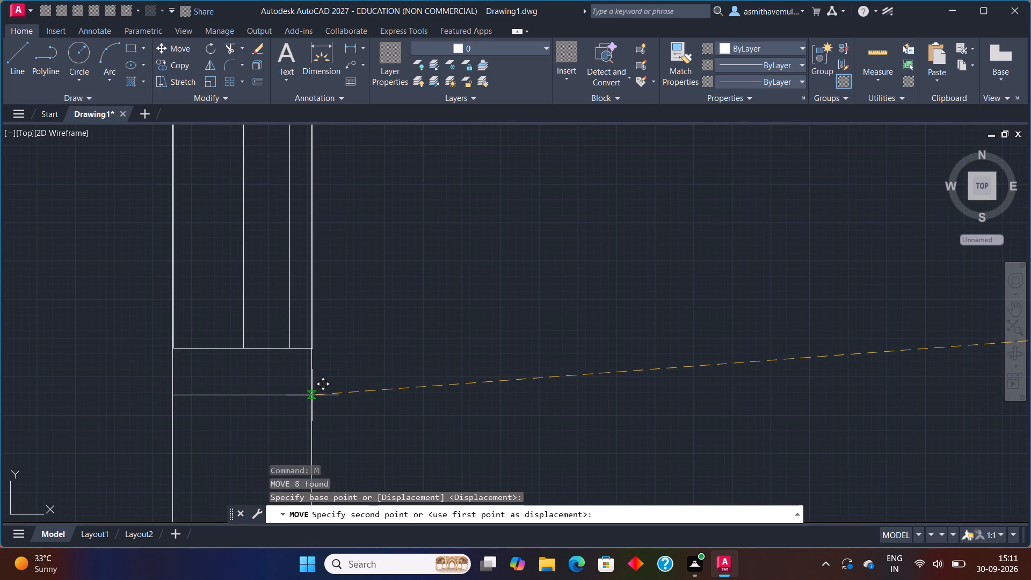
scroll(313, 396, "up", 2)
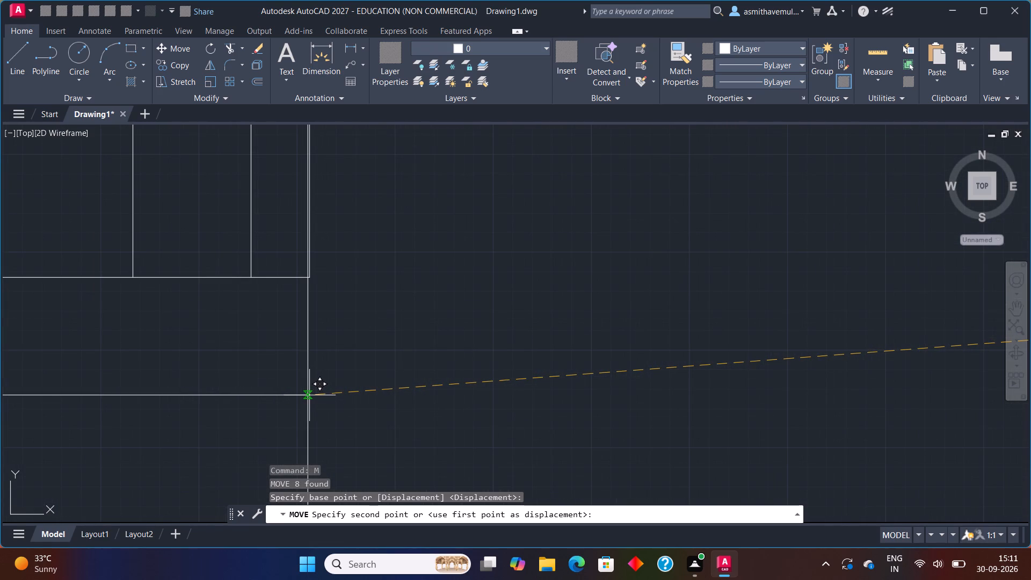
left_click(308, 396)
Delete the two leftover opening symbols, one horizontal and one vertical, in the empty space east of the plan.
scroll(357, 378, "down", 5)
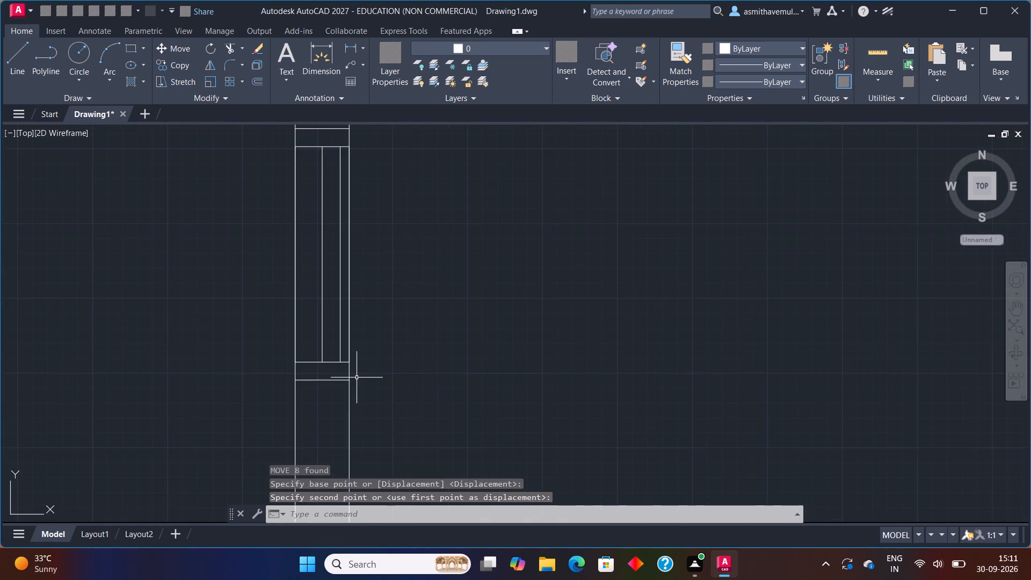
scroll(357, 378, "down", 3)
scroll(430, 381, "down", 1)
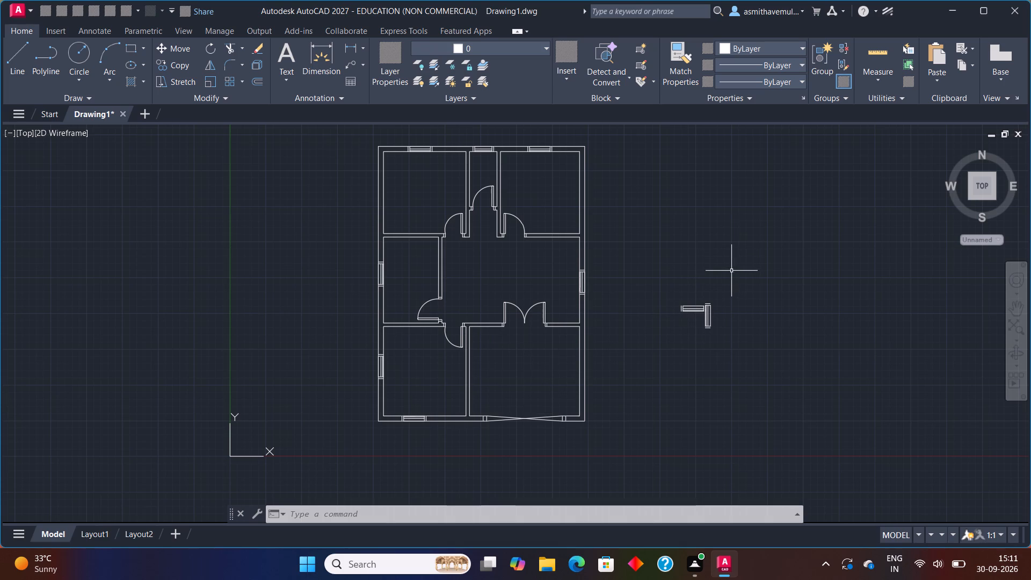
left_click_drag(710, 271, 746, 362)
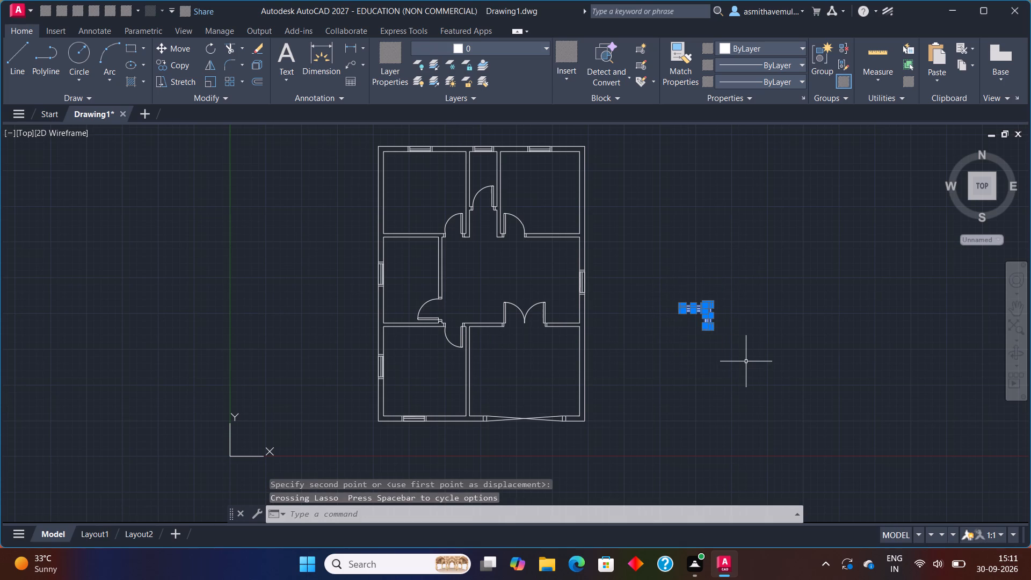
key("Delete")
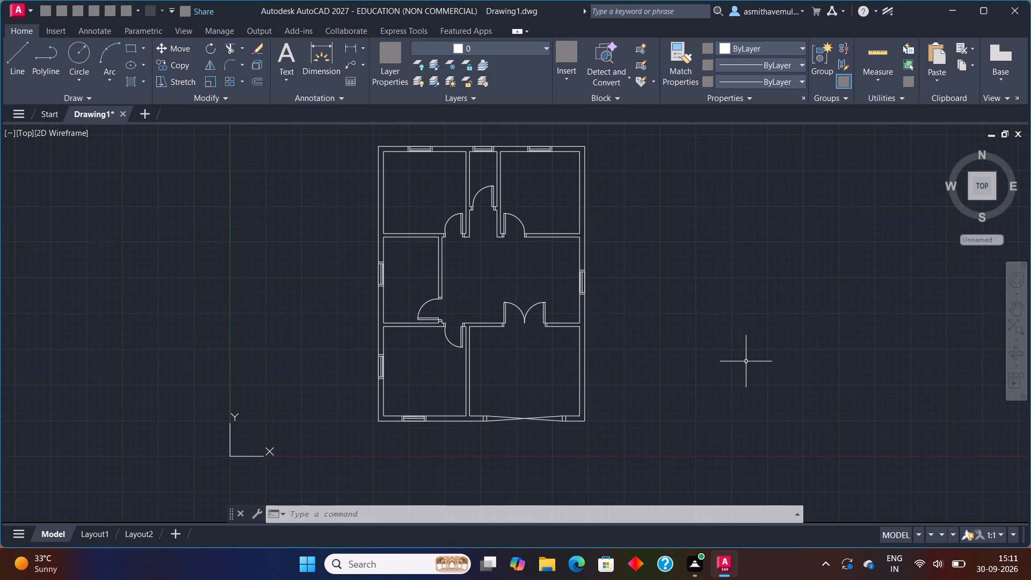
Add a linear dimension between the plan's northwest and northeast outer corners, with its dimension line just north of the outer wall.
scroll(541, 300, "up", 1)
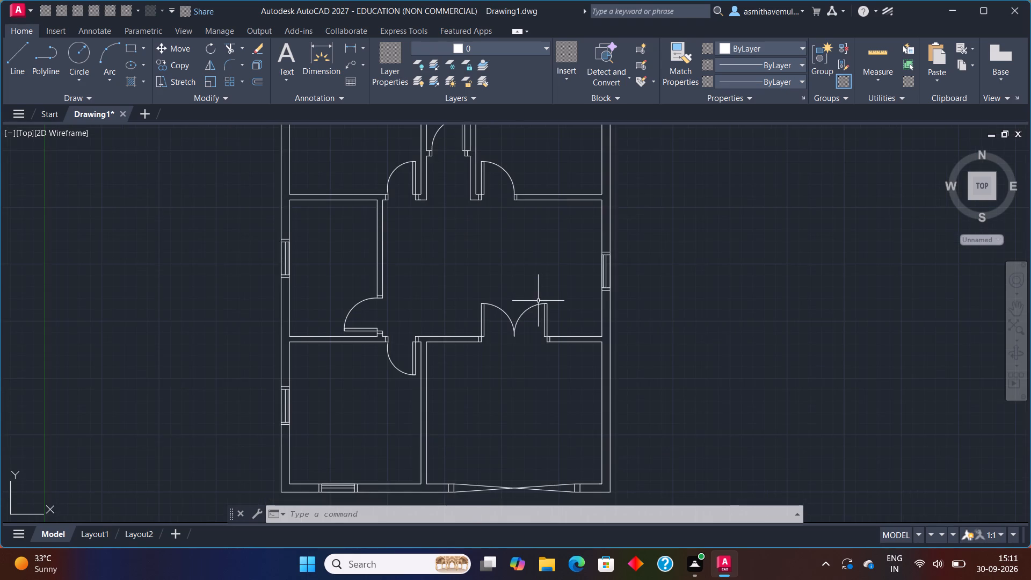
scroll(538, 303, "down", 1)
middle_click_drag(464, 231, 458, 264)
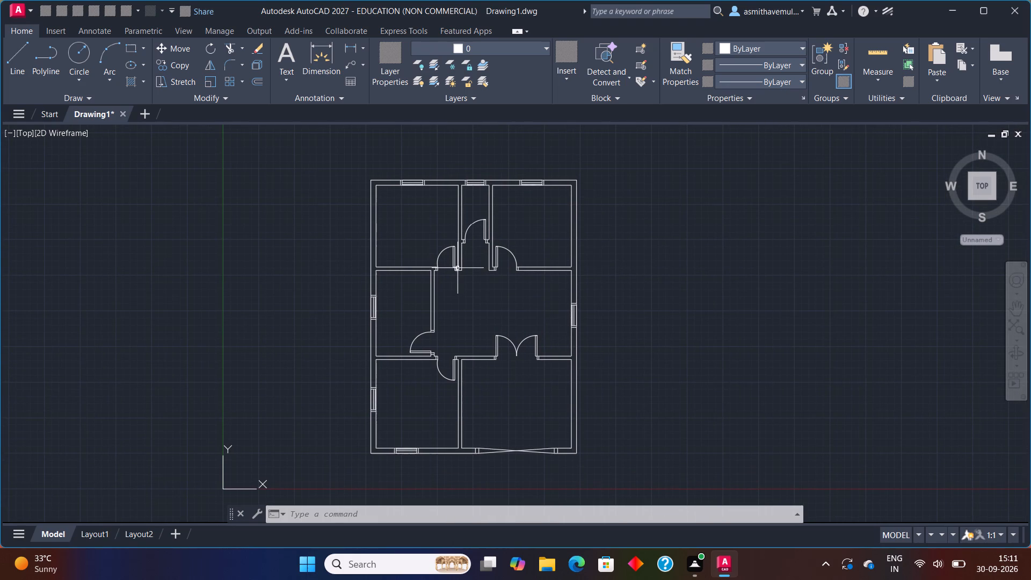
type("DLI")
key("Return")
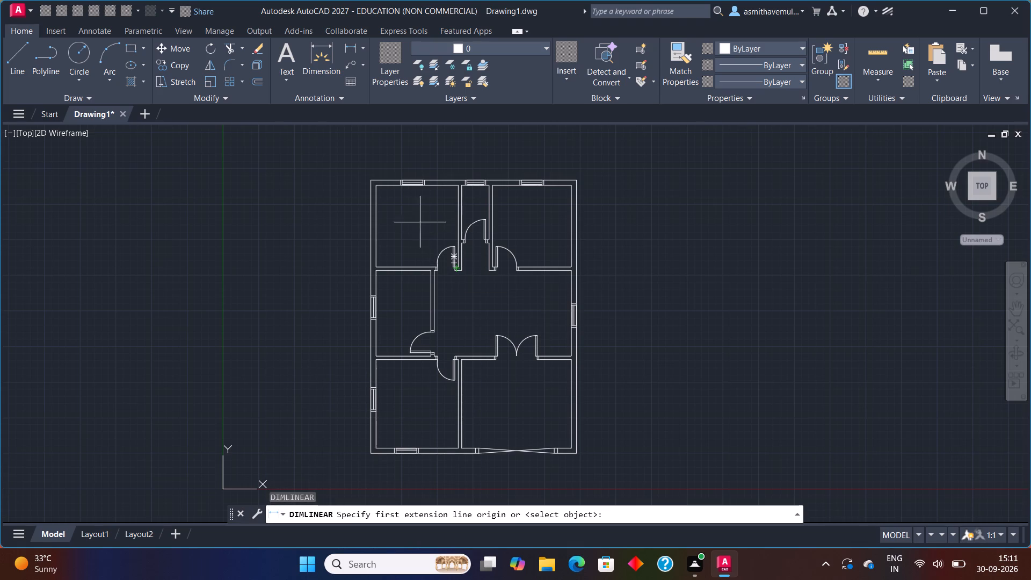
scroll(382, 189, "up", 1)
middle_click_drag(376, 173, 335, 244)
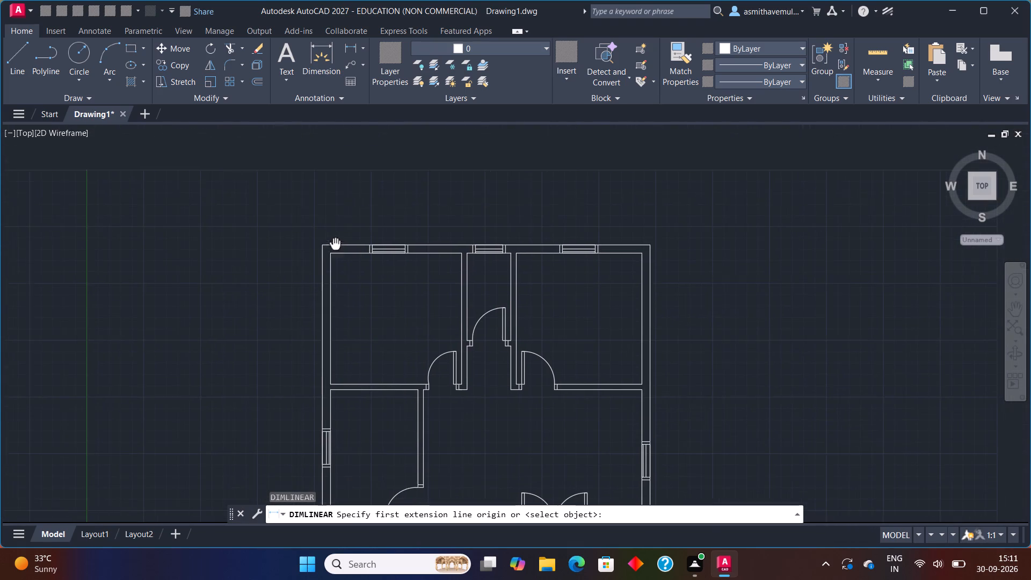
middle_click_drag(335, 244, 335, 245)
scroll(333, 255, "up", 2)
left_click(304, 234)
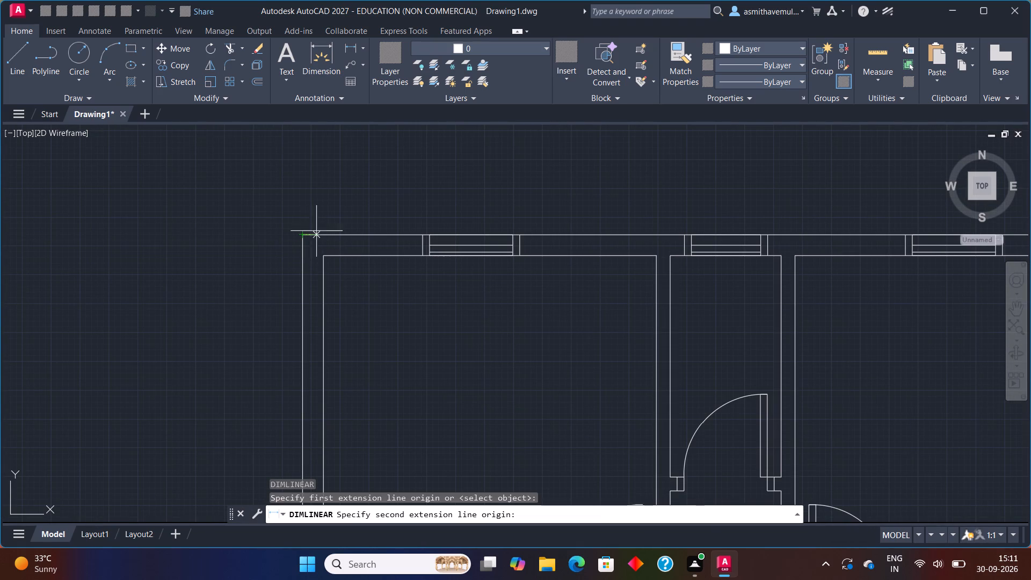
scroll(923, 221, "down", 1)
middle_click_drag(921, 219, 394, 259)
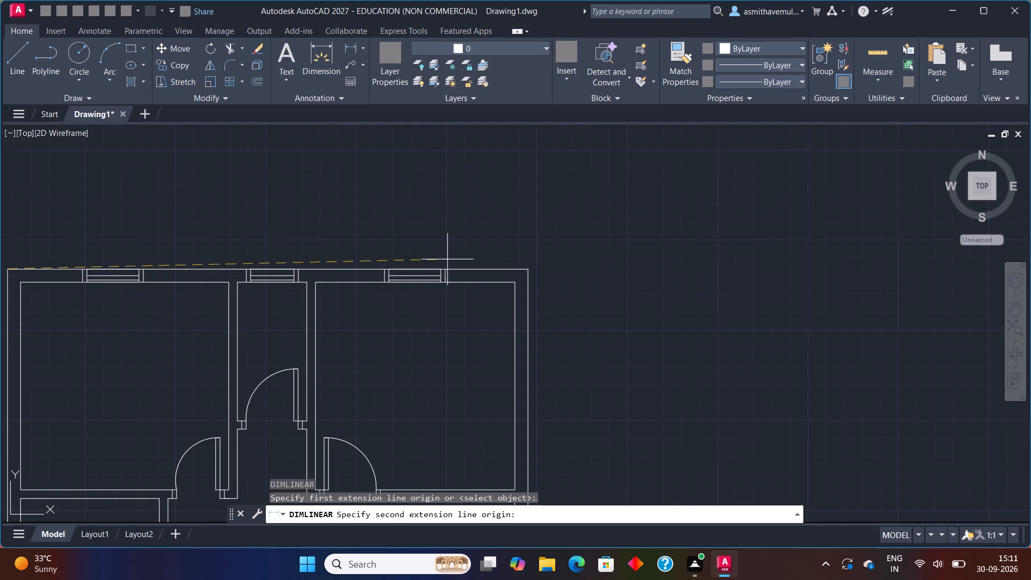
left_click(527, 267)
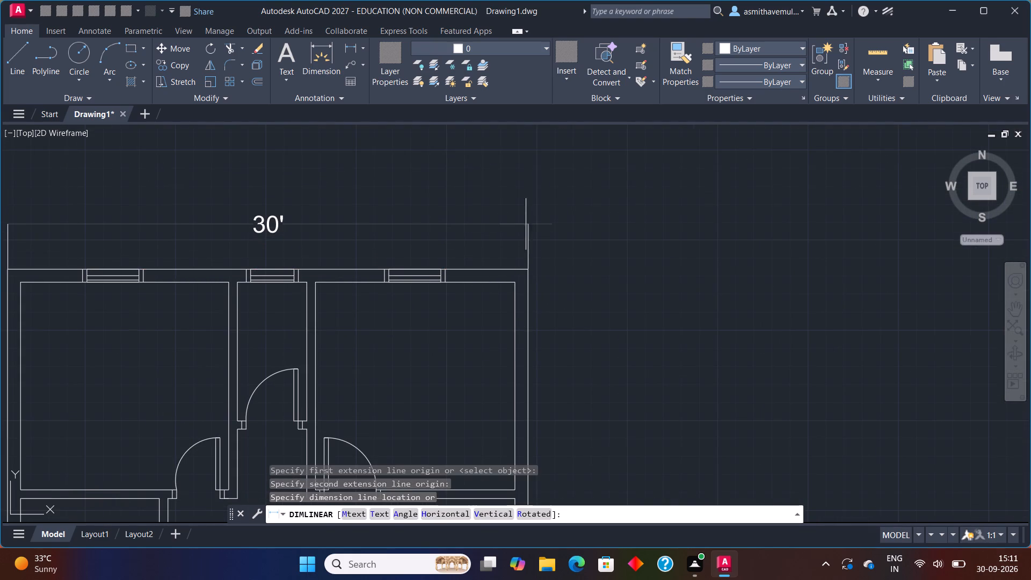
left_click(526, 215)
Add a linear dimension between the plan's northwest and southwest outer corners, with its dimension line west of the outer wall.
scroll(503, 263, "down", 1)
middle_click_drag(454, 324, 575, 216)
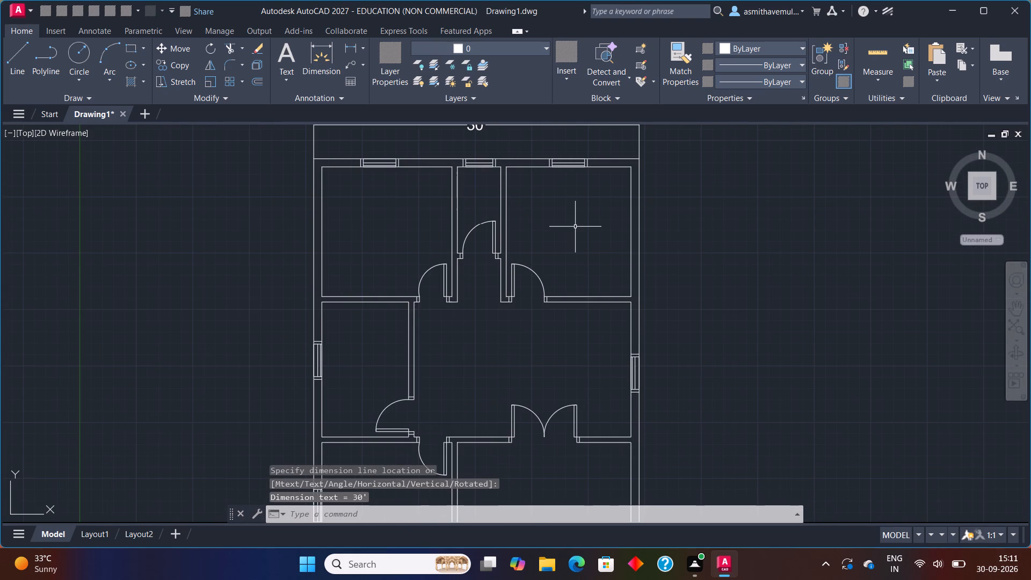
type("DLI")
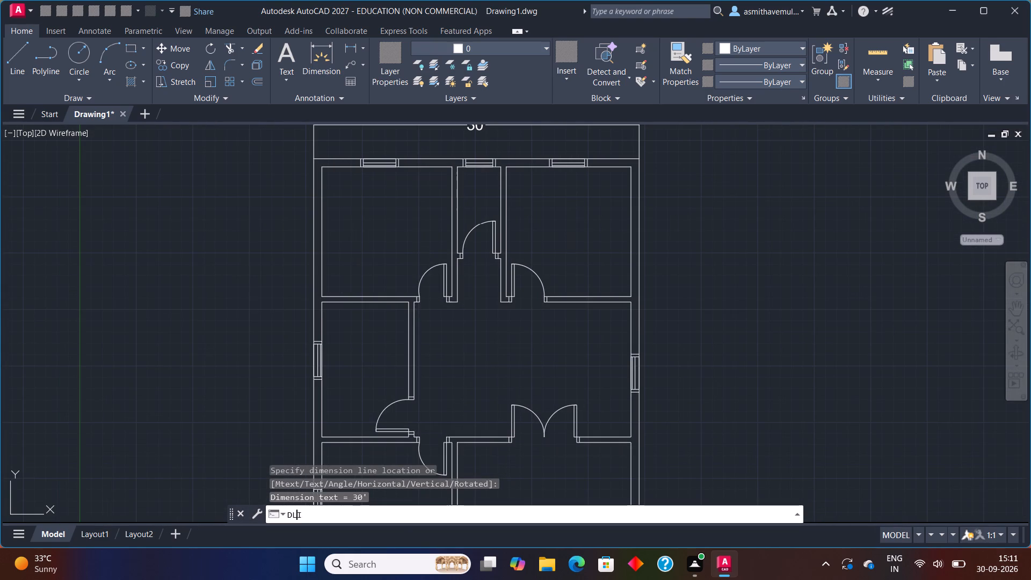
key("Return")
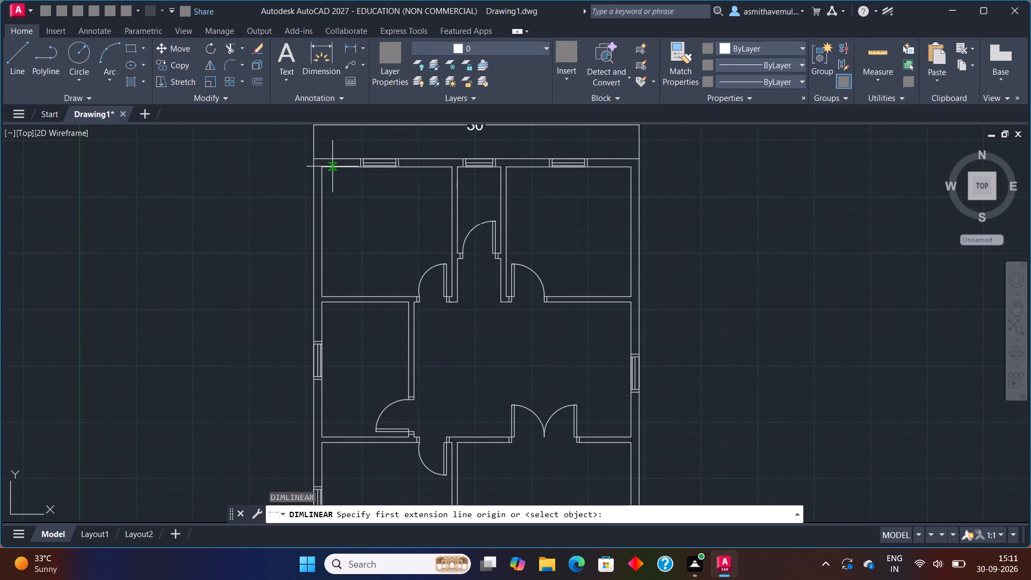
left_click(315, 160)
scroll(306, 264, "down", 2)
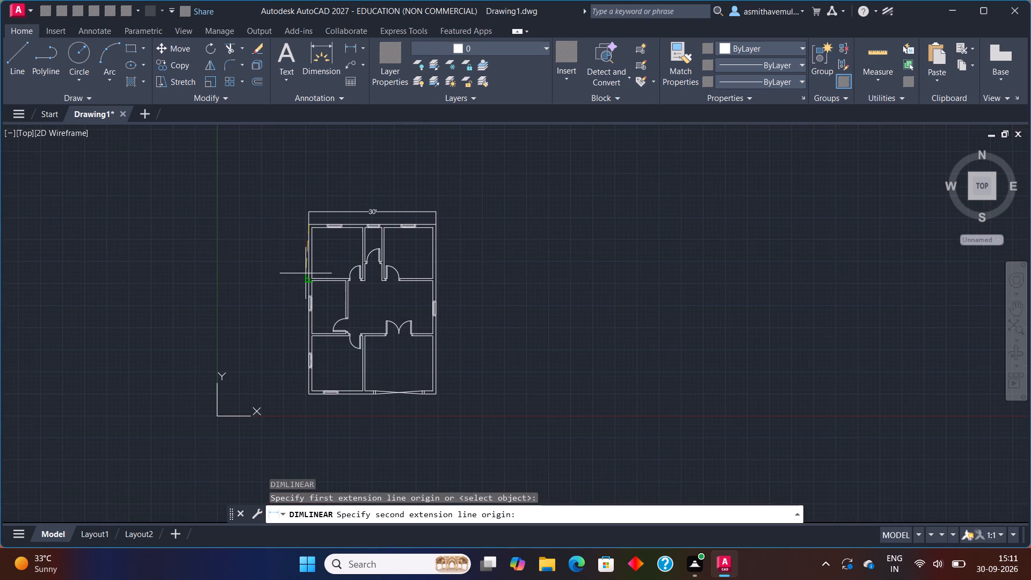
middle_click_drag(318, 343, 373, 236)
scroll(344, 266, "up", 4)
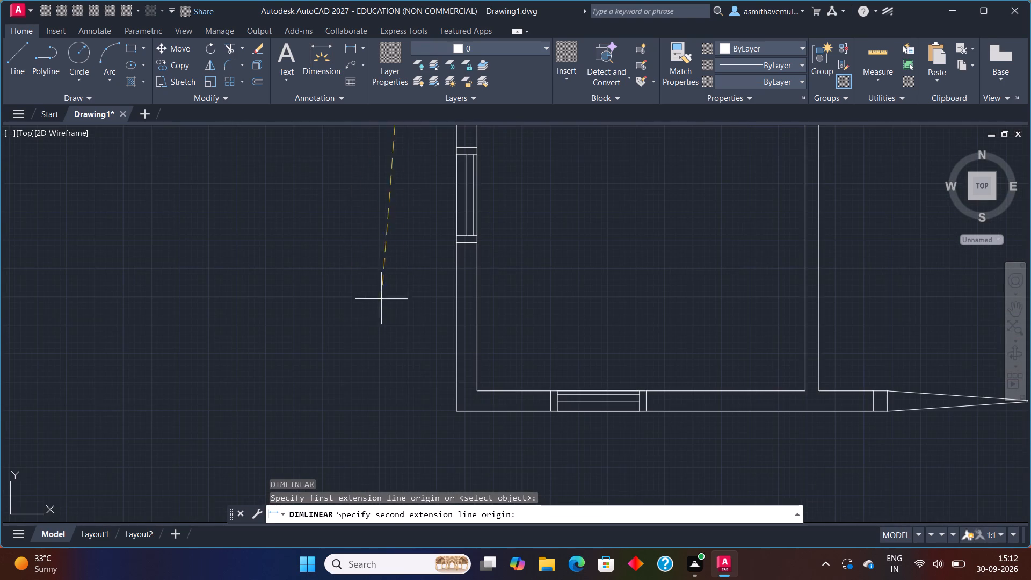
left_click(459, 410)
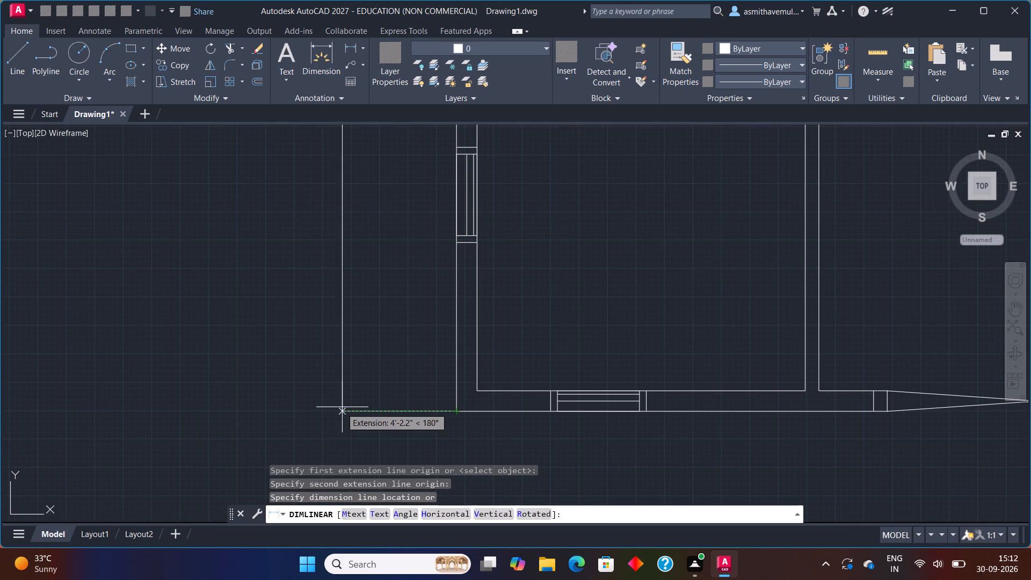
scroll(338, 406, "down", 1)
middle_click_drag(336, 402, 312, 494)
scroll(301, 463, "down", 2)
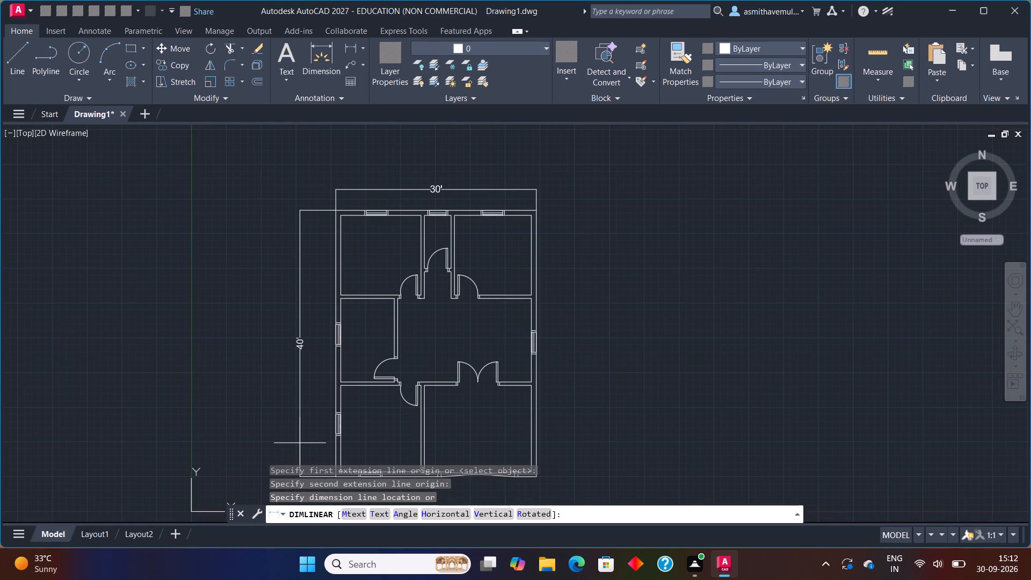
left_click(300, 445)
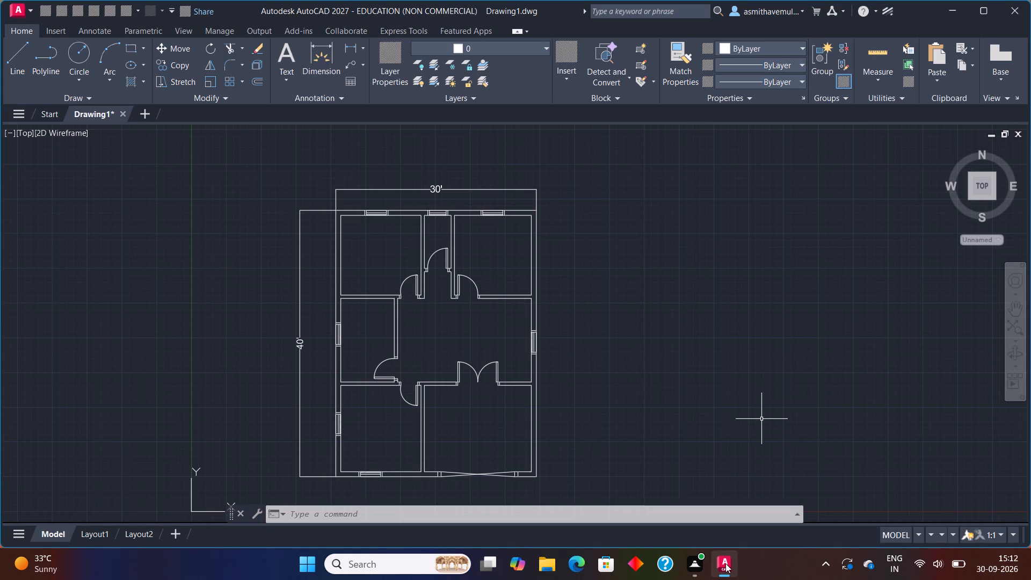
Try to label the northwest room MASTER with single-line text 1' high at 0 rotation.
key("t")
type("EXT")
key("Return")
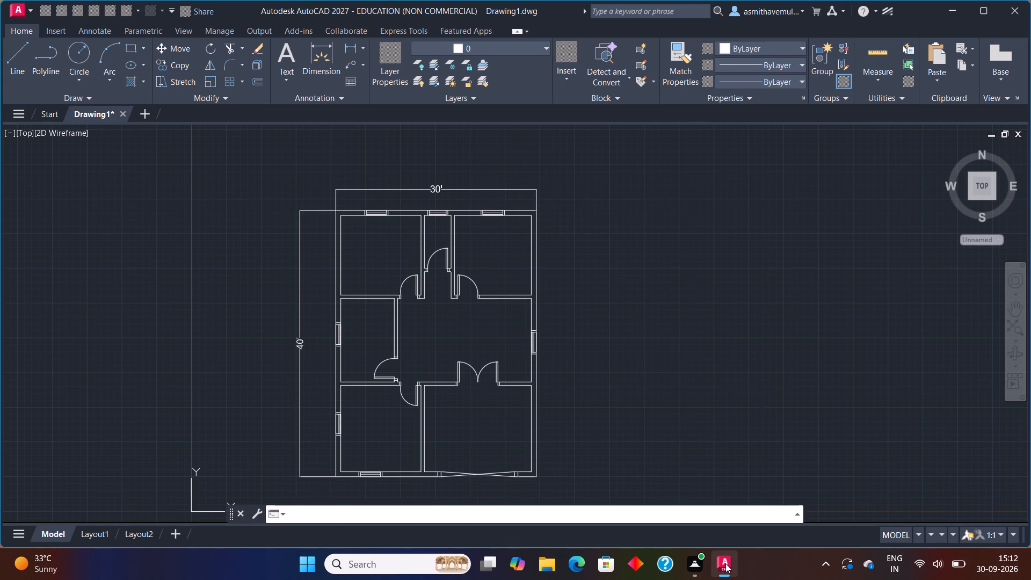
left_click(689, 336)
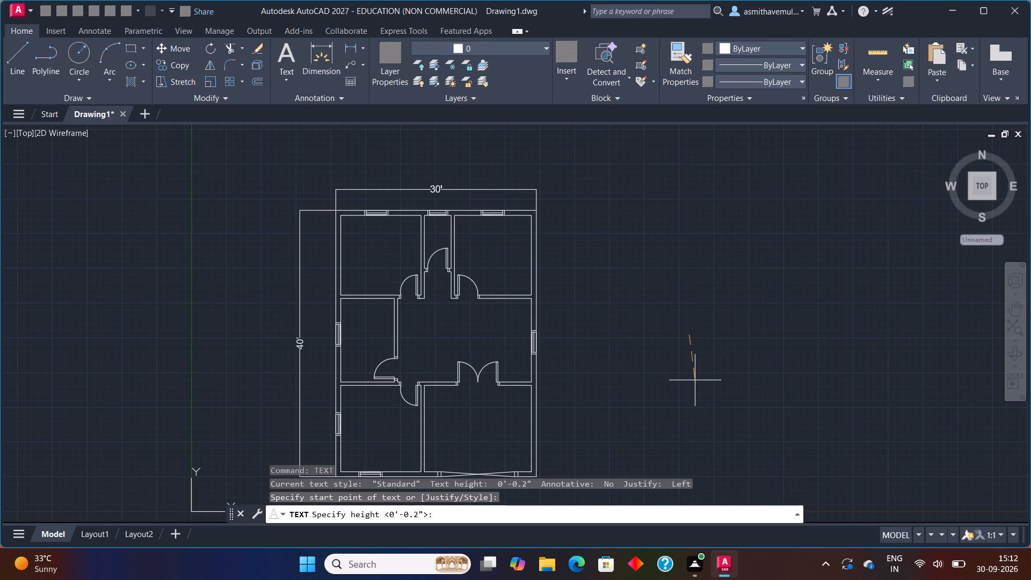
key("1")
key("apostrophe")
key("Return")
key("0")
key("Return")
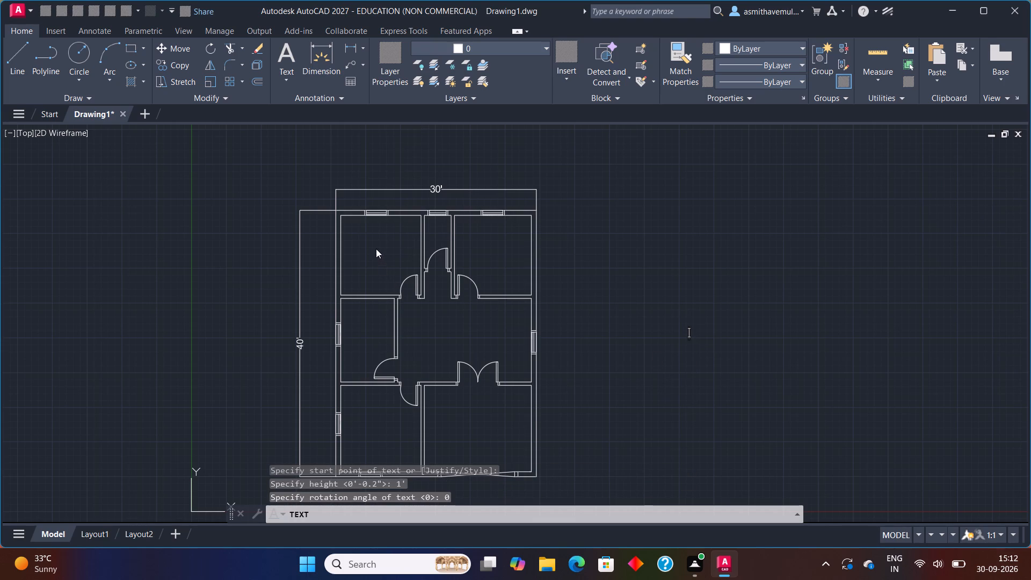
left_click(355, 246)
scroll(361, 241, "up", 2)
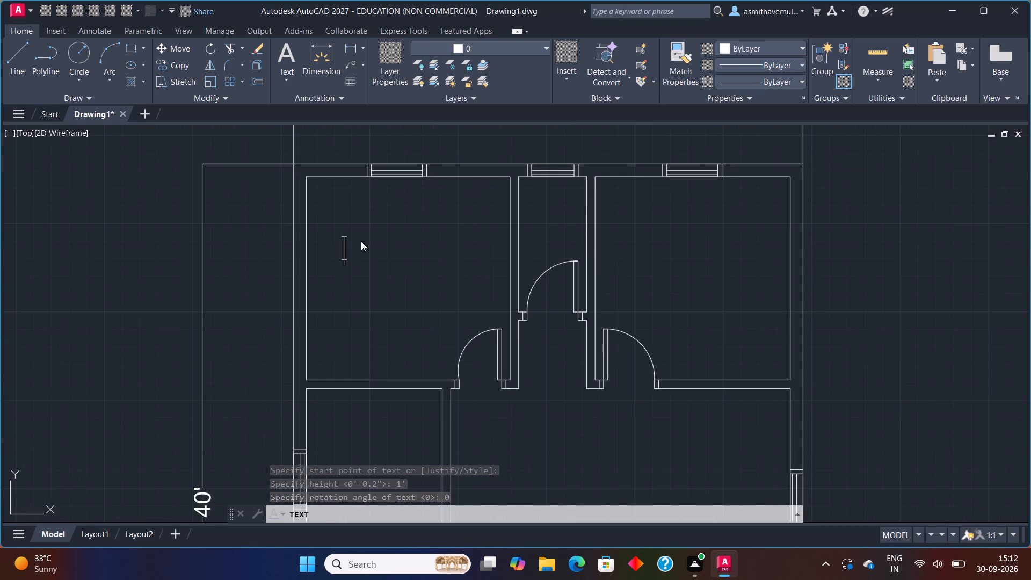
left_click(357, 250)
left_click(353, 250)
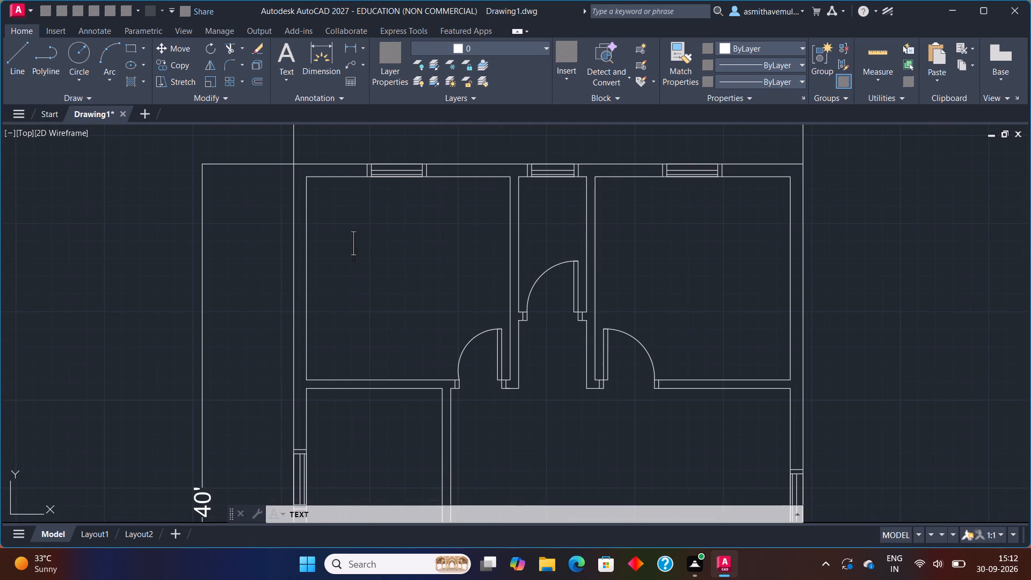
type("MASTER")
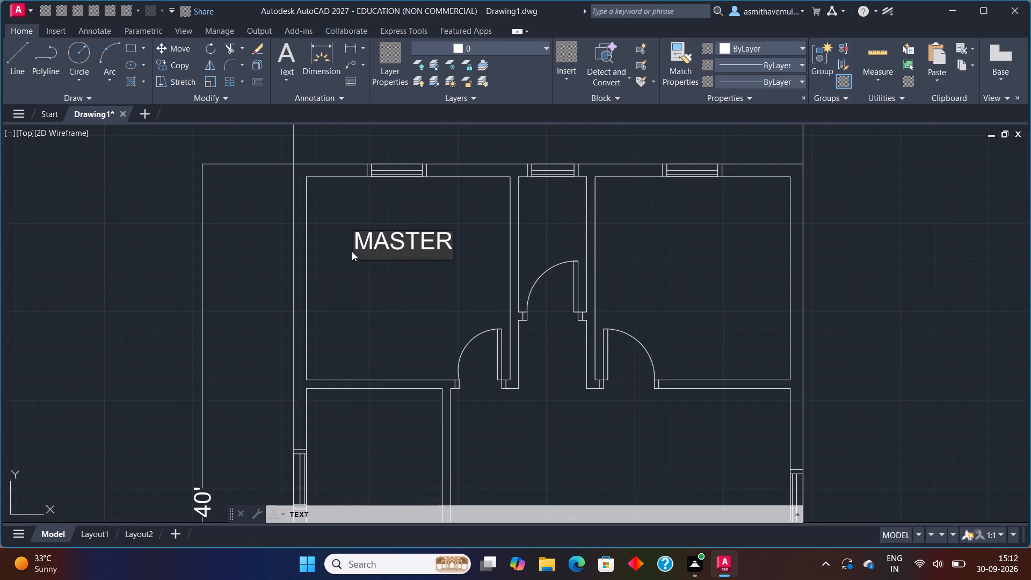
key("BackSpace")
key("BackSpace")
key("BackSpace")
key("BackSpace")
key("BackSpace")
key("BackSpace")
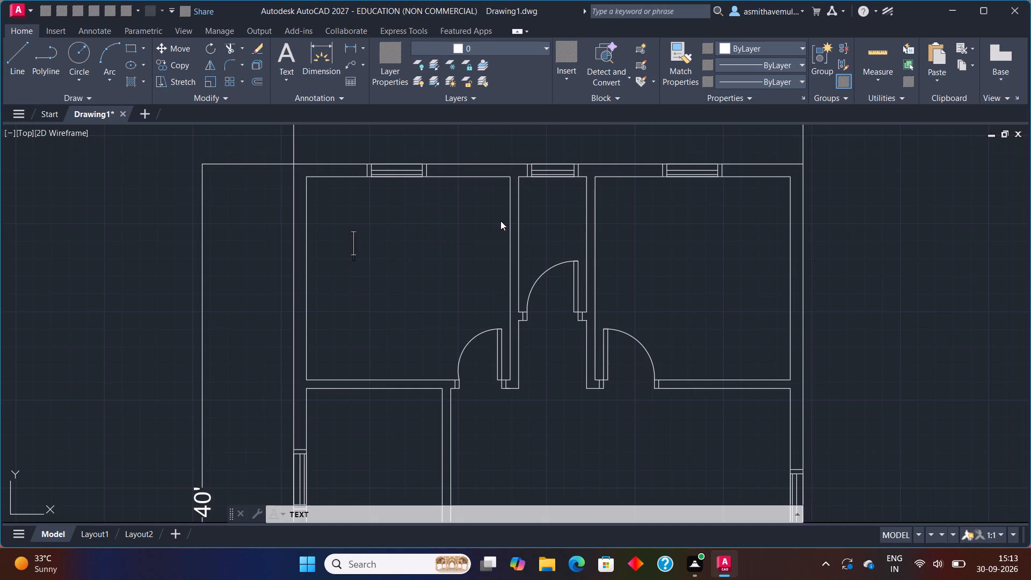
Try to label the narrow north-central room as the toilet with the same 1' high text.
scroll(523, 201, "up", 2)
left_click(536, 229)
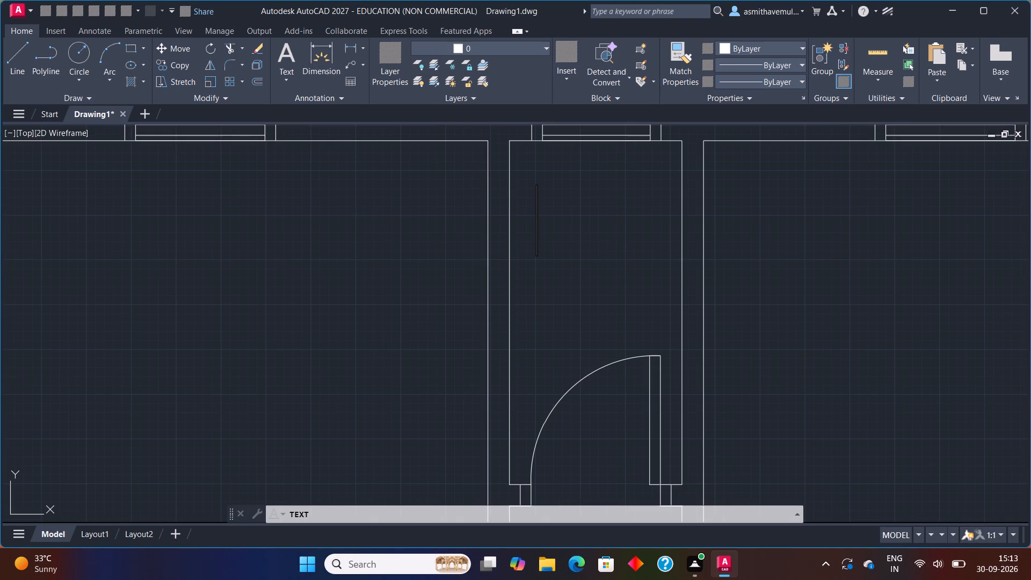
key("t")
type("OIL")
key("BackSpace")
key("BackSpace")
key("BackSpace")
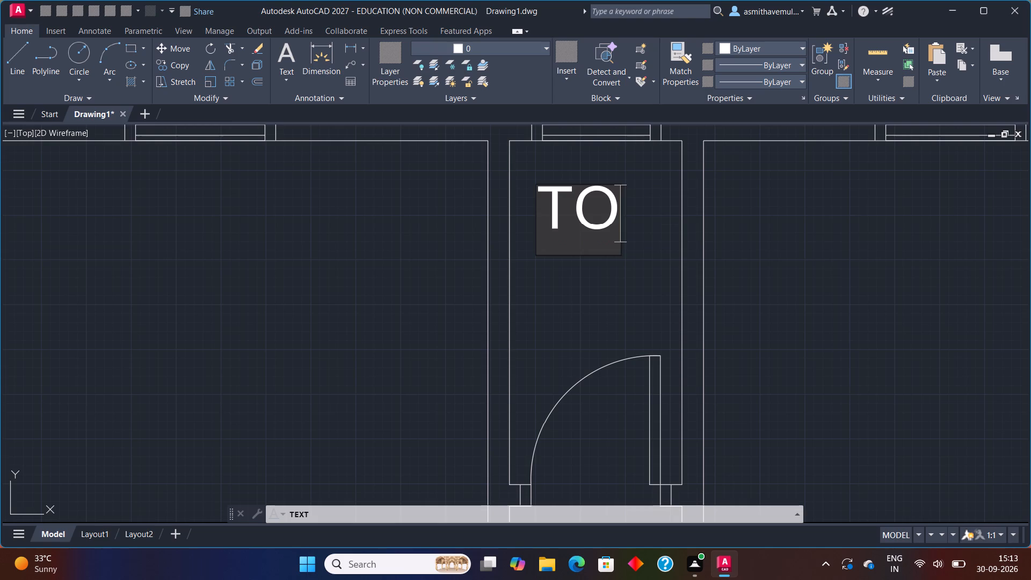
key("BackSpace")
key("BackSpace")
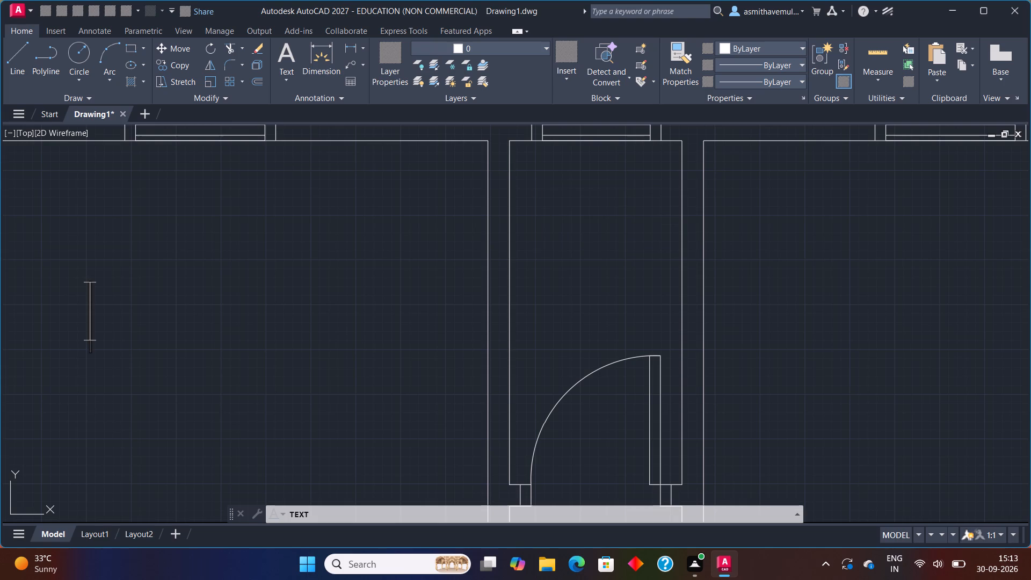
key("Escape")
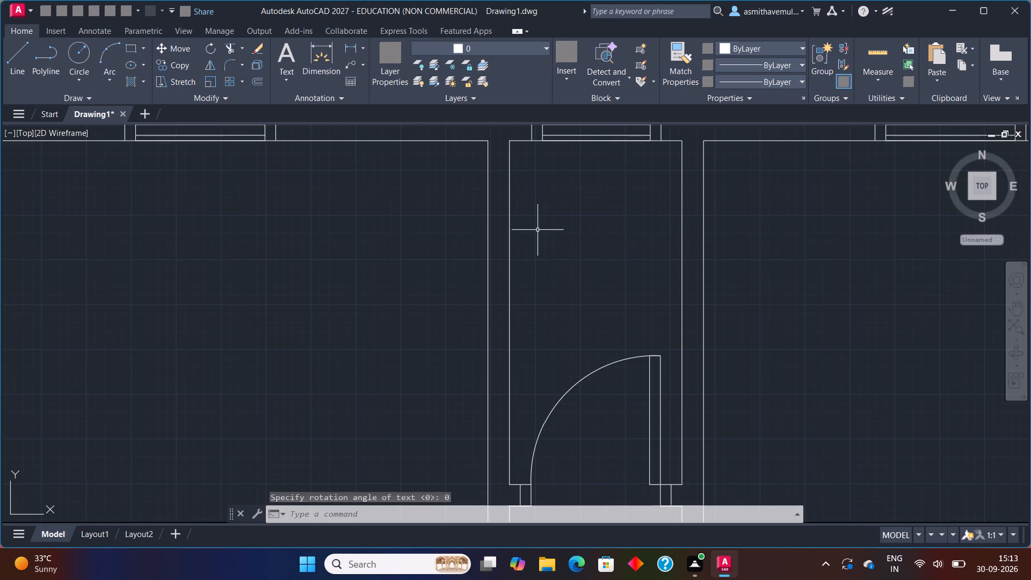
Label the narrow north-central room with single-line text reading TOILET and 4'X8' on two lines, 6" high at 0 rotation.
scroll(555, 247, "down", 2)
scroll(631, 260, "down", 1)
middle_click_drag(640, 261, 640, 260)
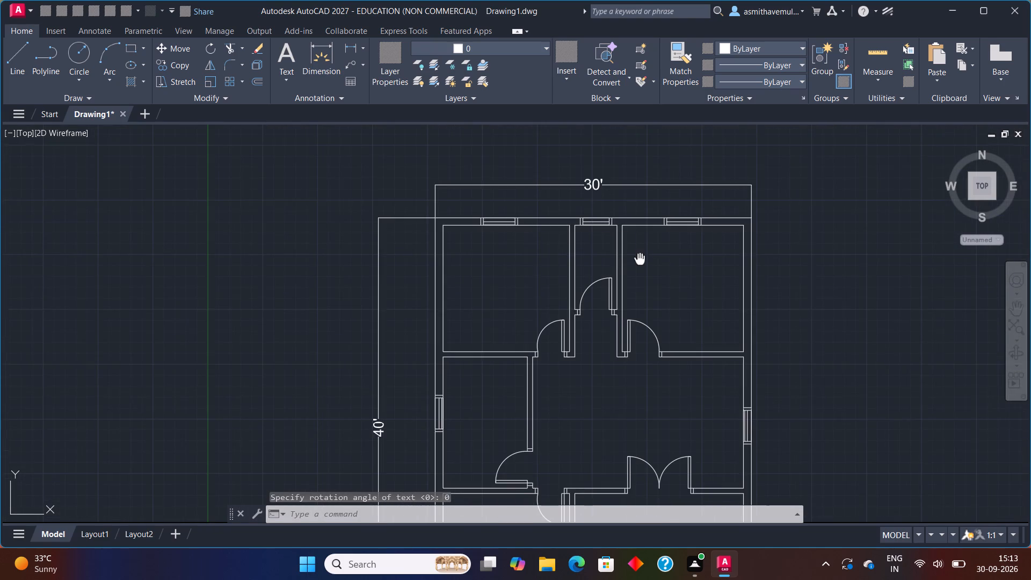
middle_click_drag(640, 260, 438, 229)
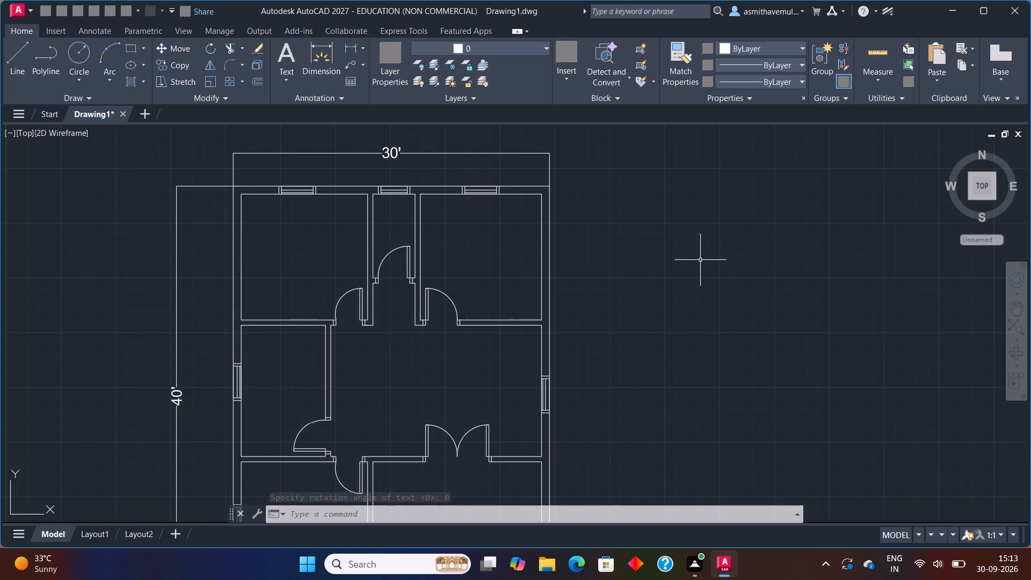
type("TEXT")
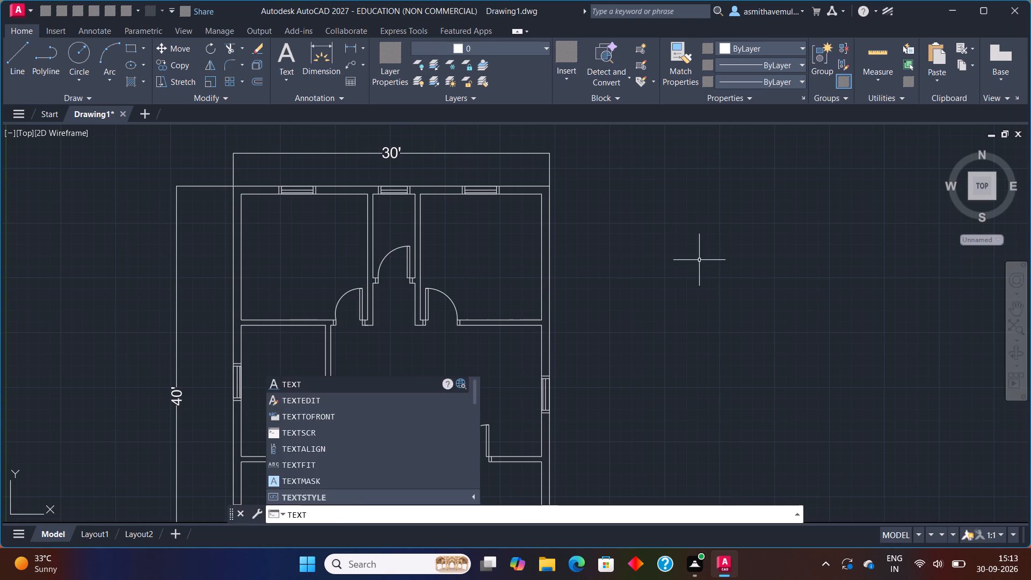
key("Return")
left_click(699, 260)
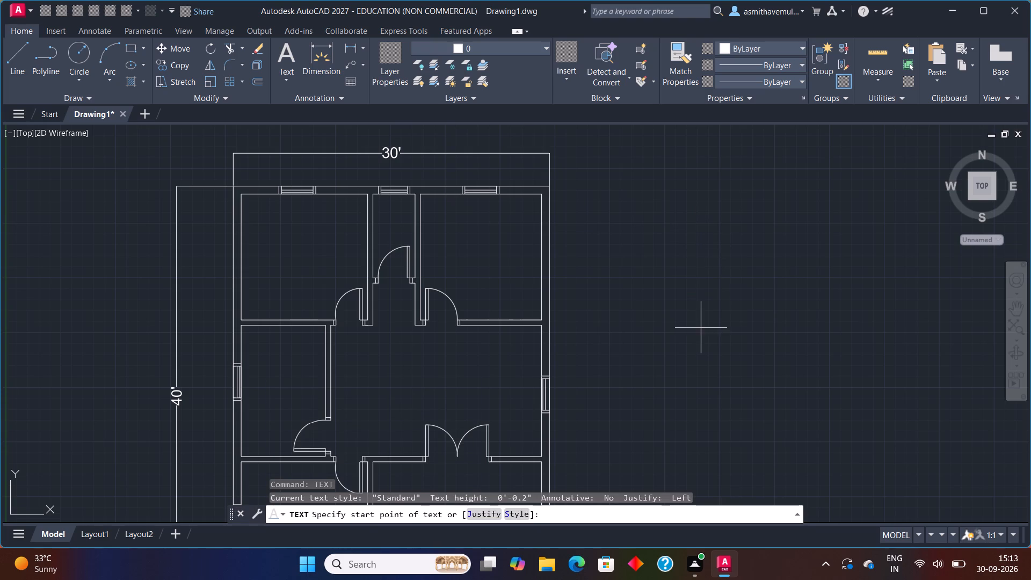
left_click(694, 289)
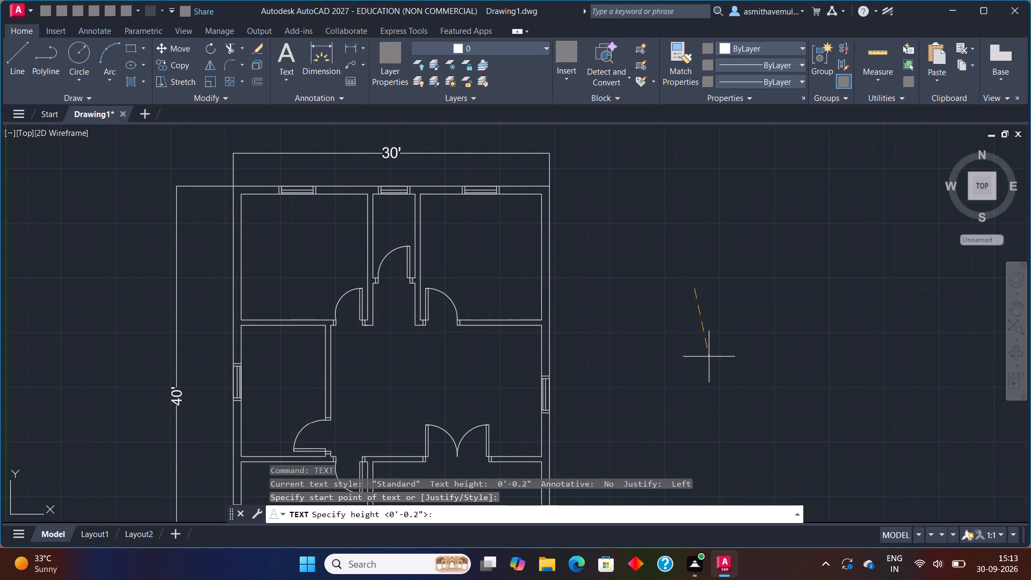
key("6")
key("shift+quotedbl")
key("Return")
key("0")
key("Return")
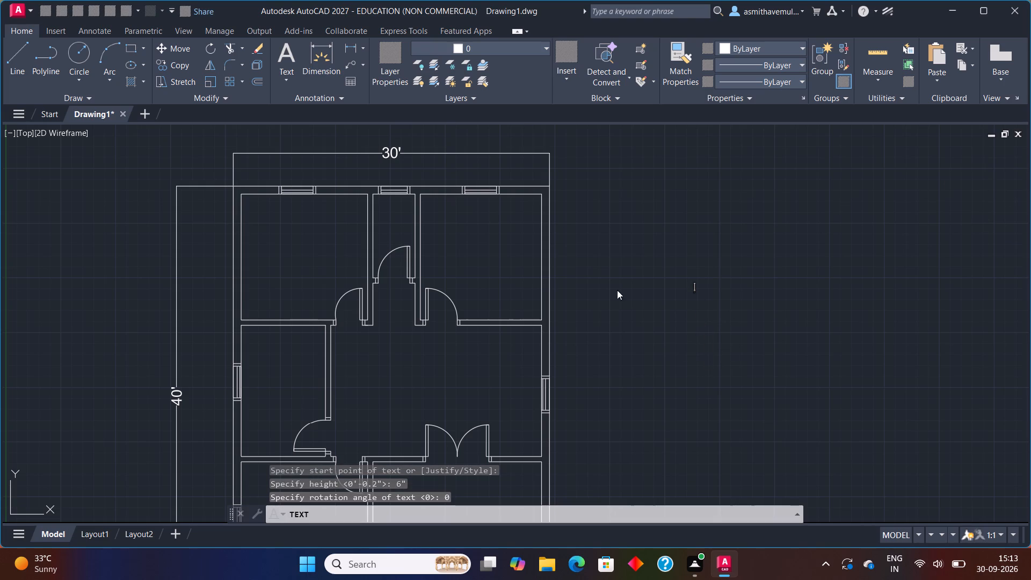
left_click(381, 210)
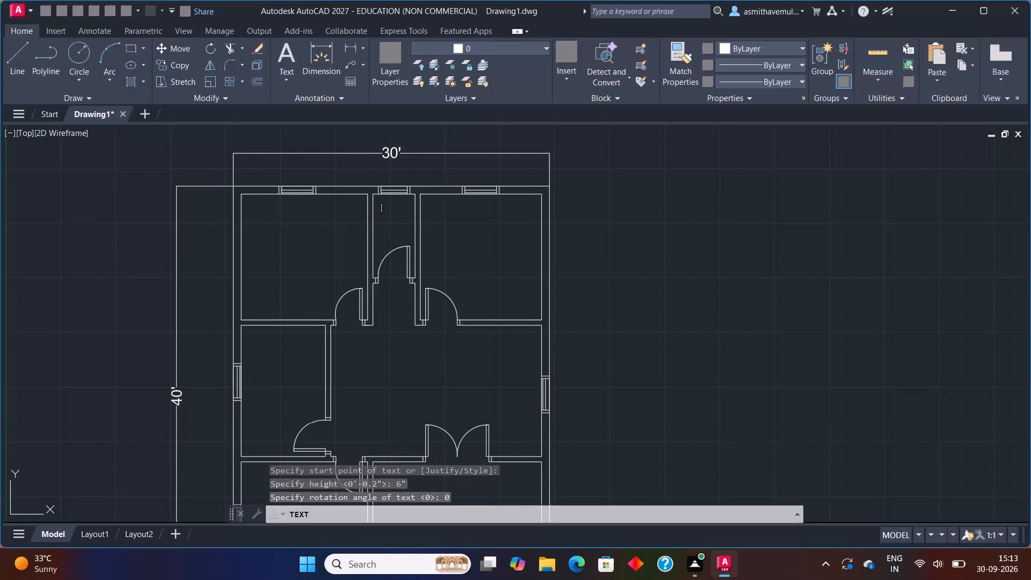
left_click(383, 215)
scroll(383, 215, "up", 3)
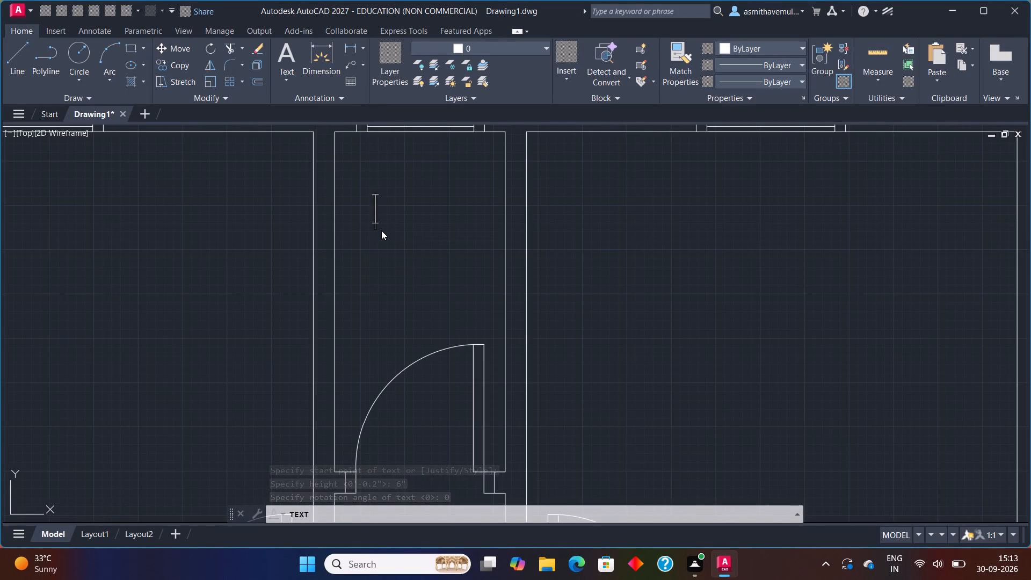
left_click(374, 243)
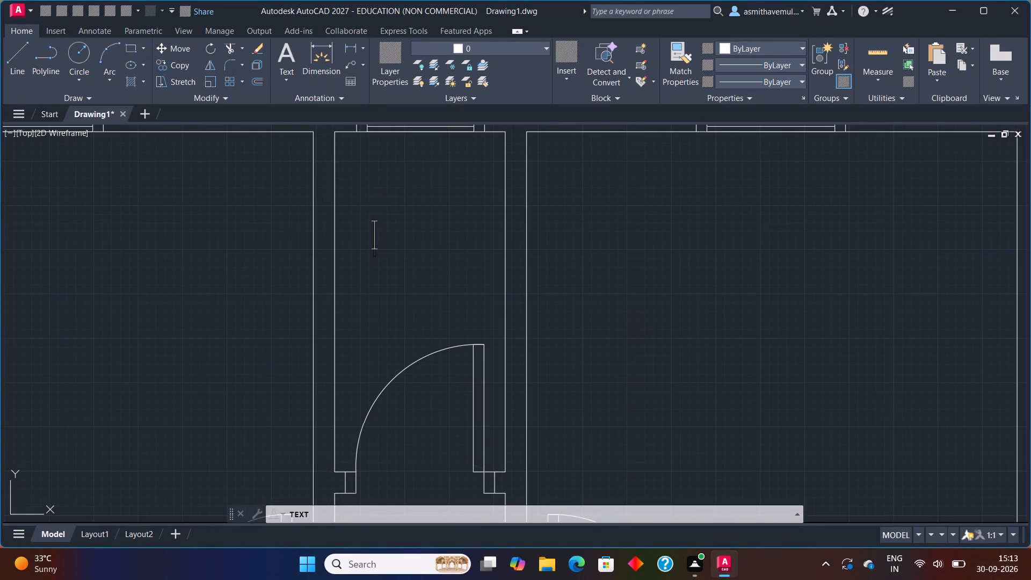
type("TOILET")
key("Return")
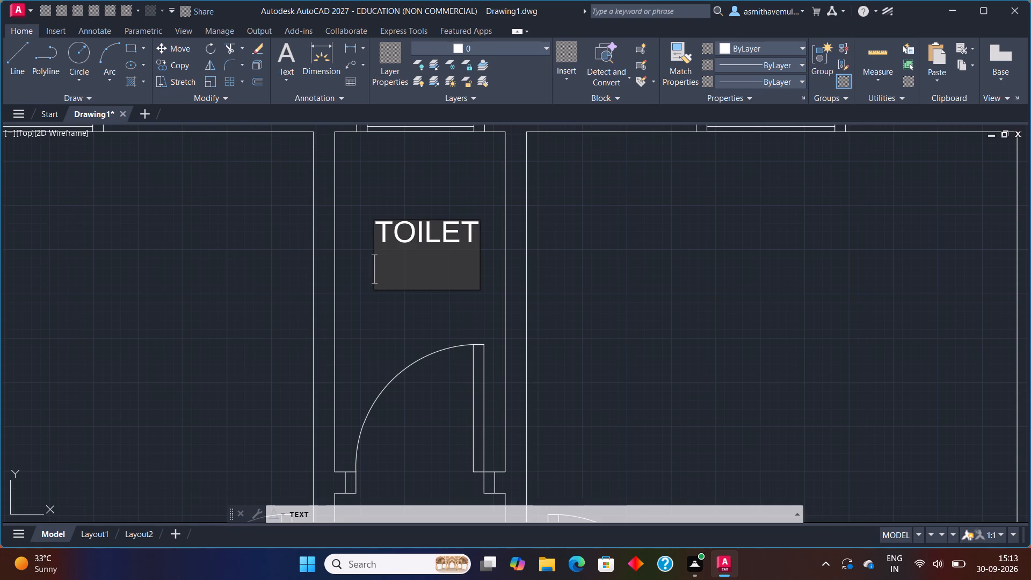
key("4")
key("apostrophe")
type("X8'")
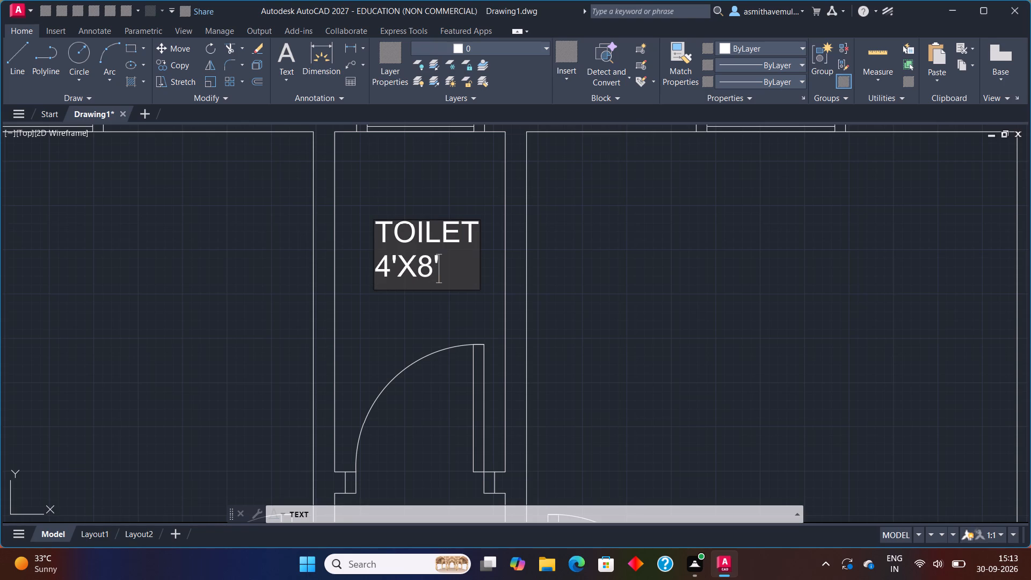
Label the northwest room with single-line text reading MASTER BEDROOM and 12'X12' on two lines.
scroll(334, 257, "down", 1)
middle_click_drag(218, 293, 510, 262)
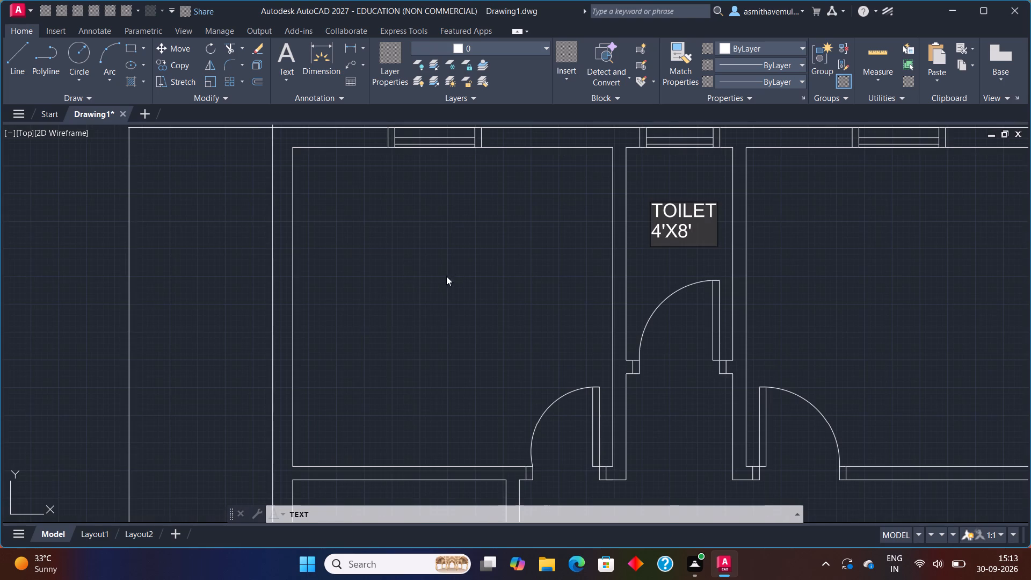
left_click(358, 251)
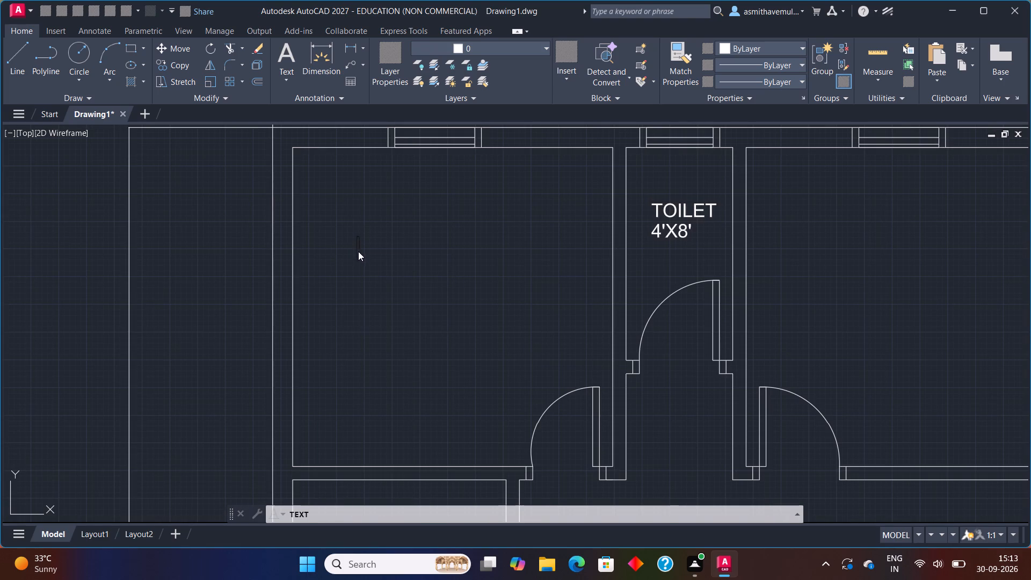
left_click(358, 262)
type("MASTER")
key("space")
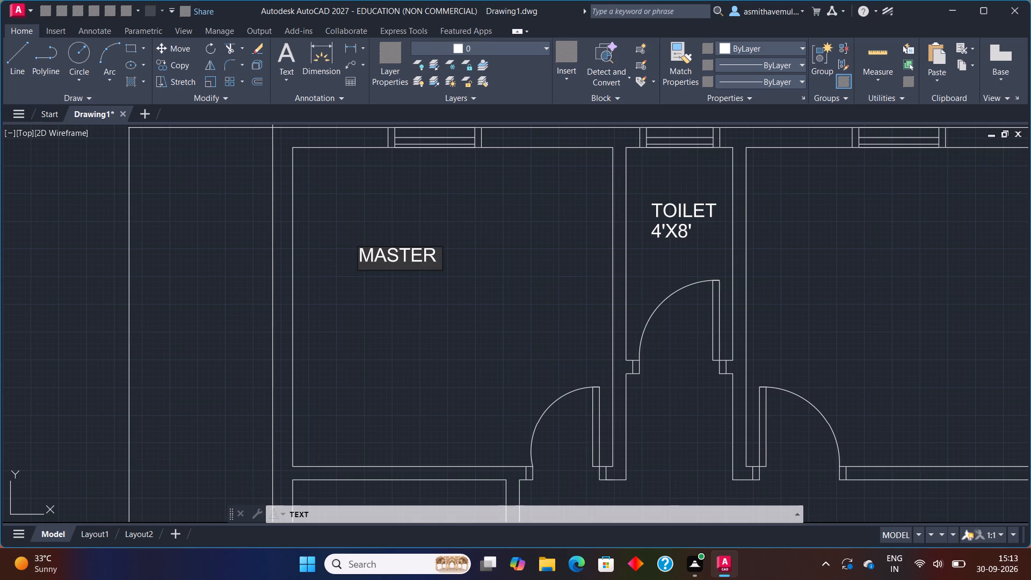
type("BEDROOM")
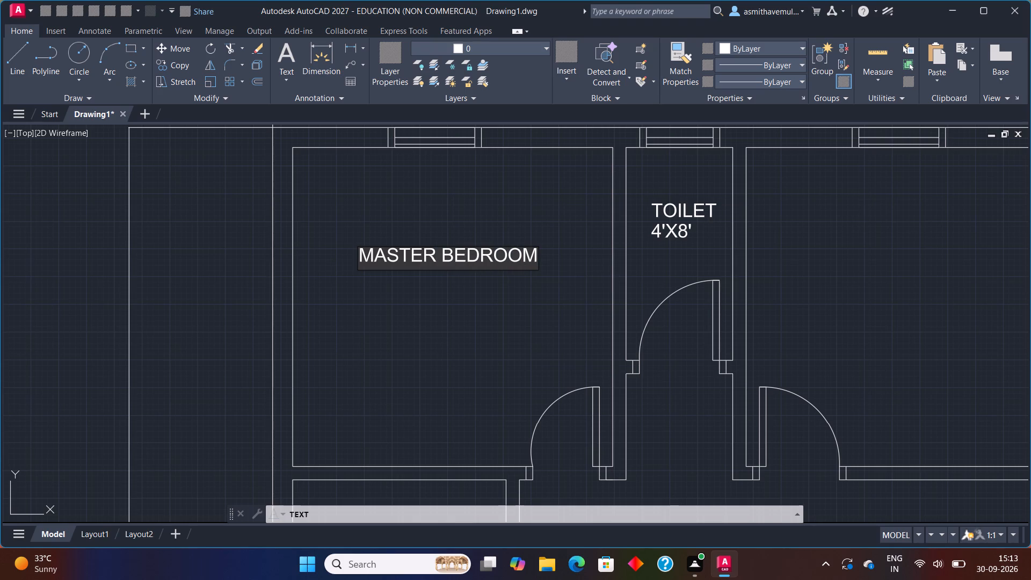
key("Return")
type("12'")
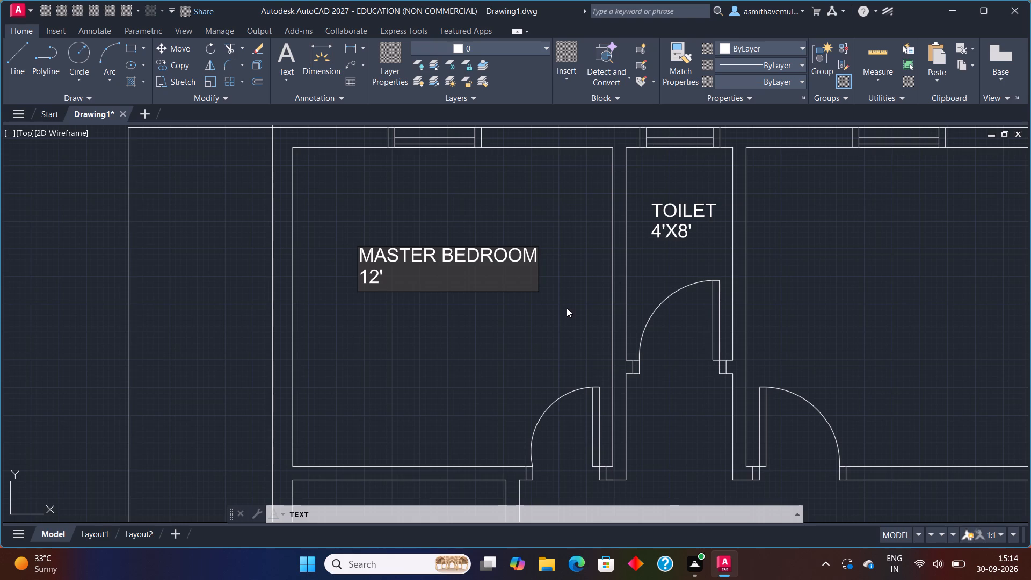
type("X12'")
Label the northeast room with single-line text reading KIDS BEDROOM and 11'6"X12' on two lines.
scroll(828, 261, "down", 1)
scroll(824, 261, "up", 1)
left_click(824, 262)
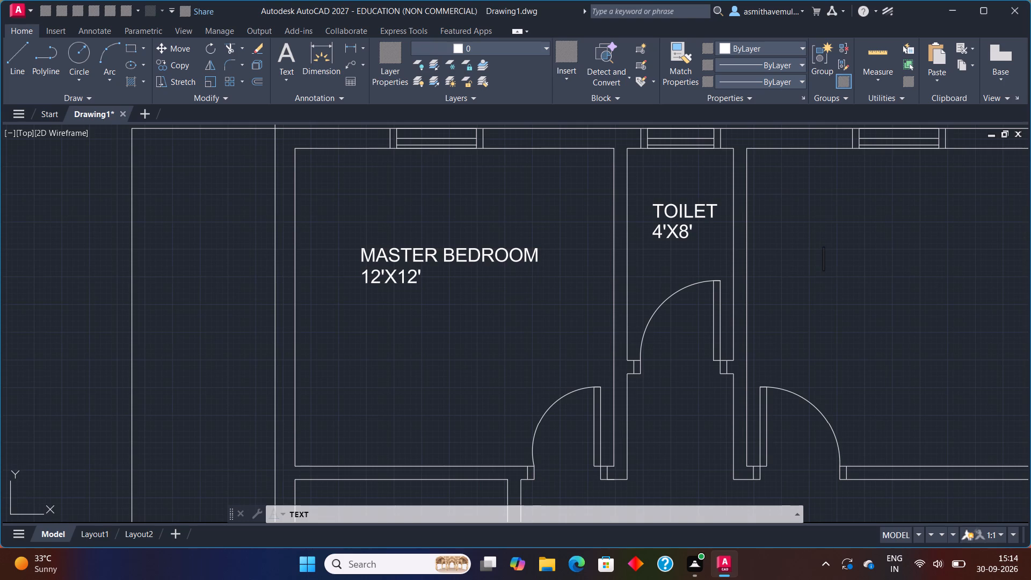
type("KI")
type("DS")
key("space")
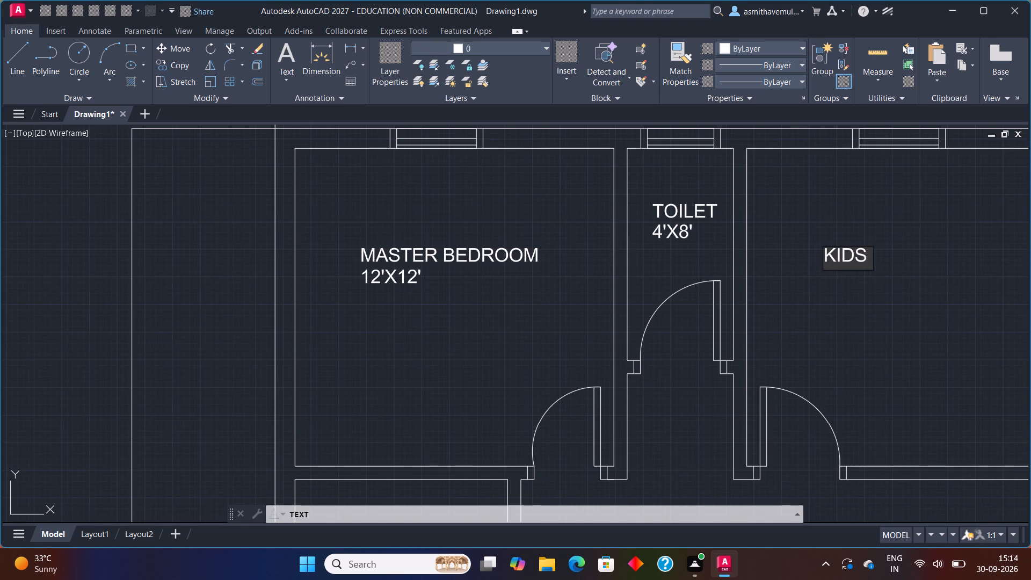
type("BEDROOM")
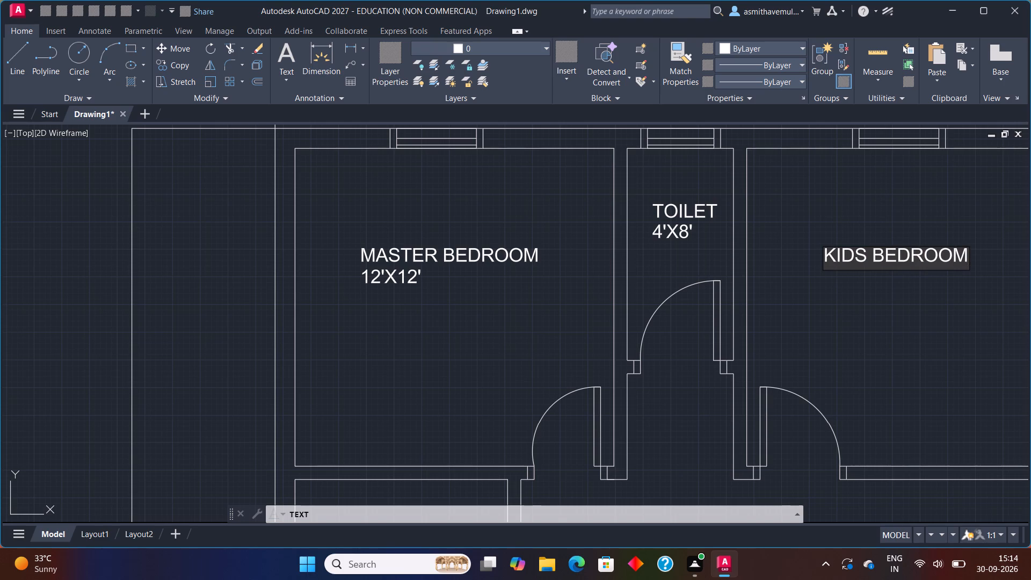
key("Return")
type("11")
type("'6\"")
key("x")
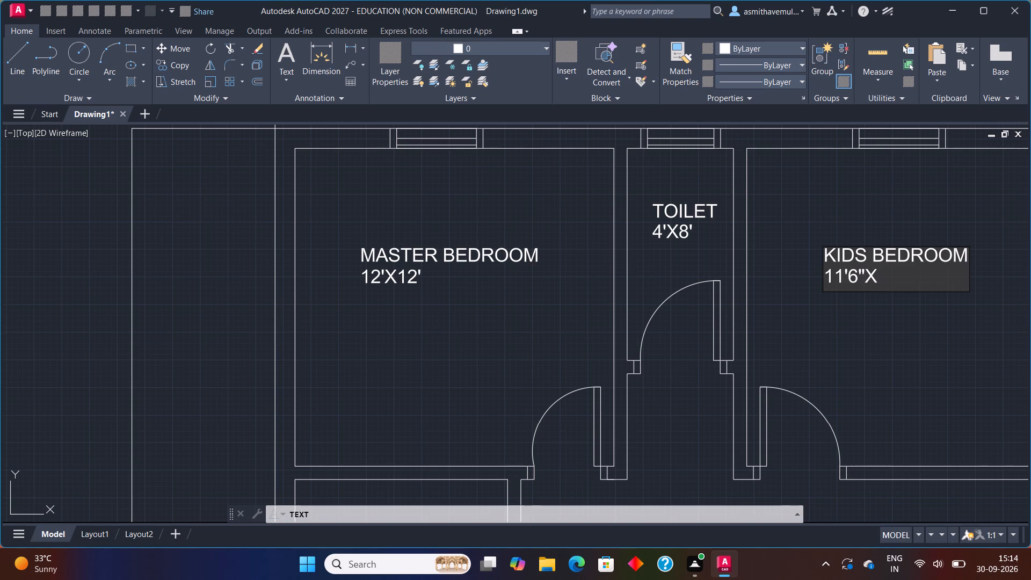
type("12'")
Label the west room below the master bedroom with text reading KITCHEN and 8'X12'6" on two lines.
scroll(883, 364, "down", 1)
middle_click_drag(830, 439, 792, 240)
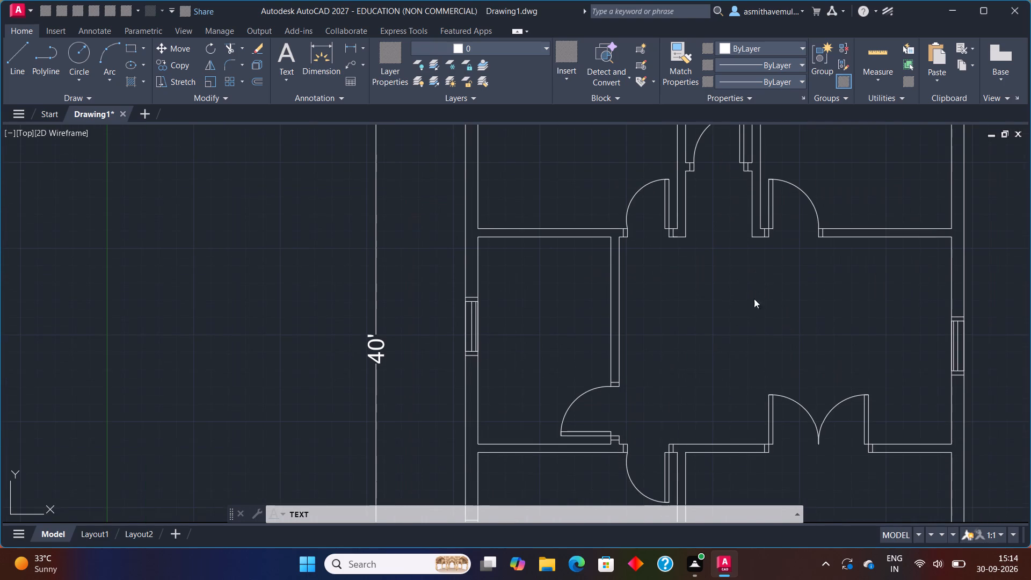
left_click(504, 322)
type("KITCHE")
key("n")
key("Return")
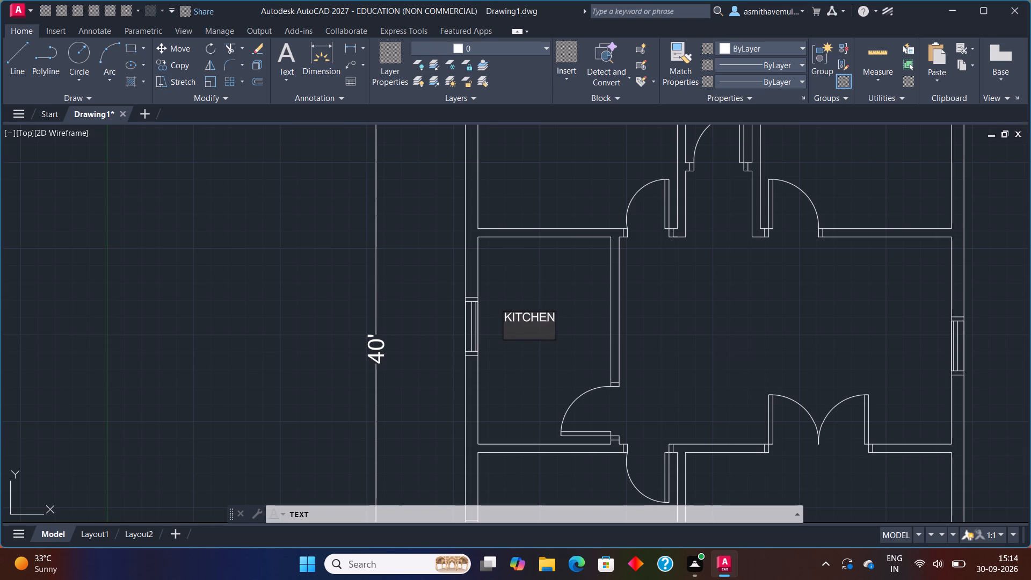
key("8")
type("'X")
type("12")
key("semicolon")
key("BackSpace")
type("'6")
key("shift+quotedbl")
Start a text label reading HALL in the large room east of the kitchen.
left_click(718, 322)
type("HALL")
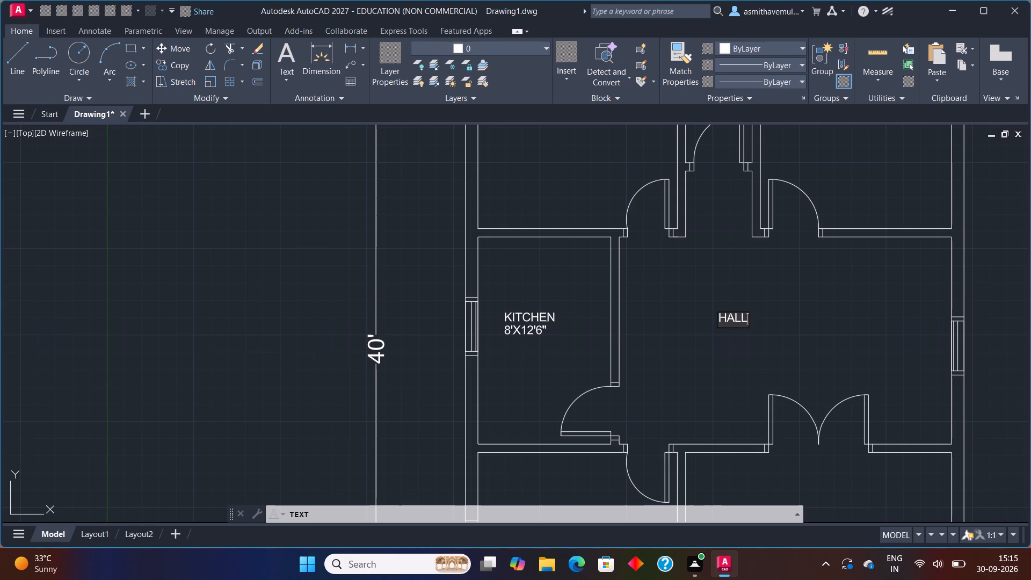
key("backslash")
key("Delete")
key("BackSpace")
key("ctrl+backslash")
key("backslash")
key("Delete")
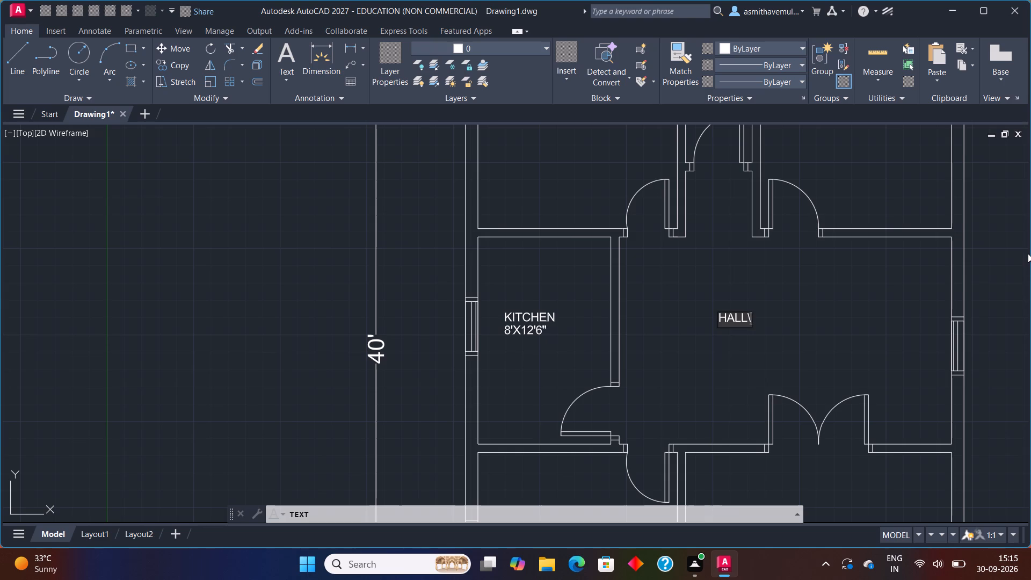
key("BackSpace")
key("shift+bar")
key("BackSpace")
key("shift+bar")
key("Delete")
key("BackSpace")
Complete the hall label as HALL\LIVING ROOM with 20'X12'6" on a second line.
key("backslash")
type("LIVING")
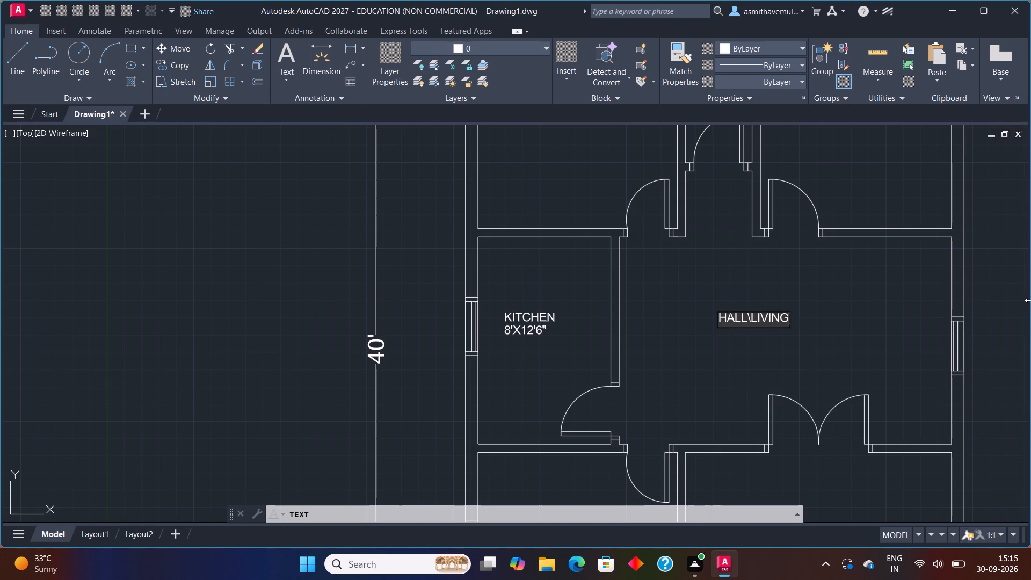
key("space")
type("ROM")
key("BackSpace")
type("OM")
key("Return")
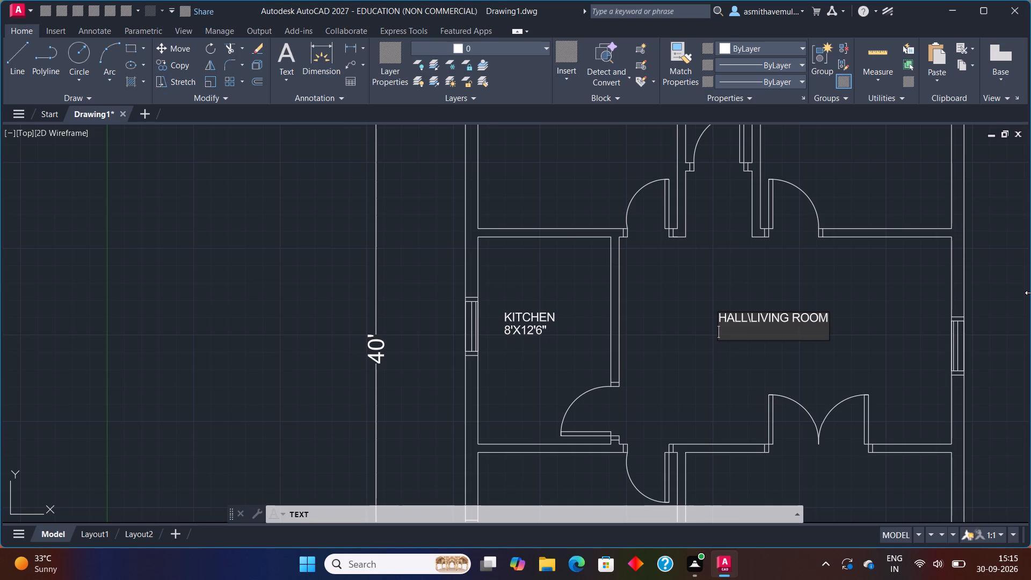
key("2")
type("0'X")
key("1")
key("2")
type("'6")
key("shift+quotedbl")
Label the southwest room below the kitchen with text reading DRAWING ROOM and 12'X13' on two lines.
scroll(899, 269, "down", 1)
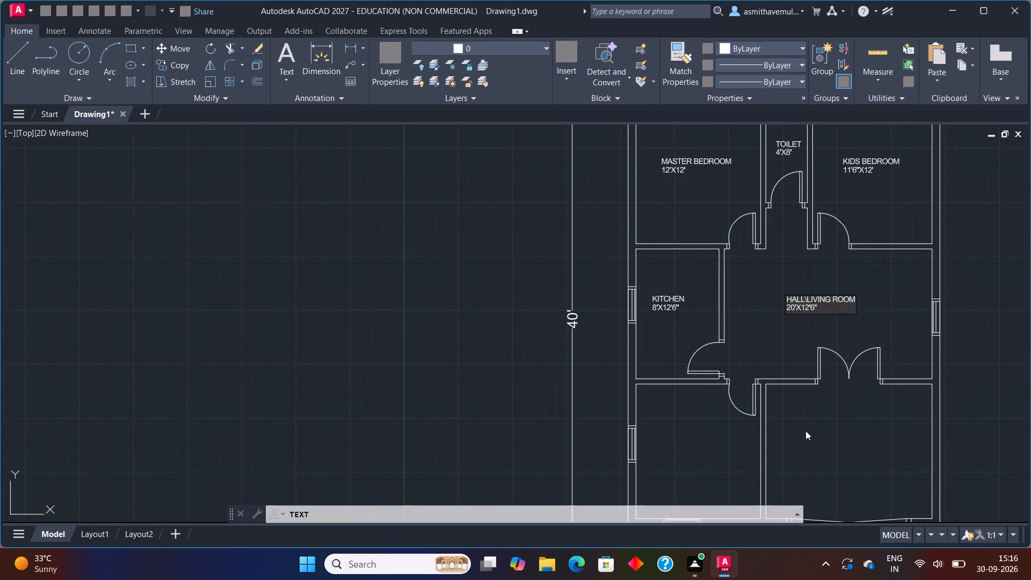
middle_click_drag(711, 443, 709, 371)
scroll(685, 376, "up", 1)
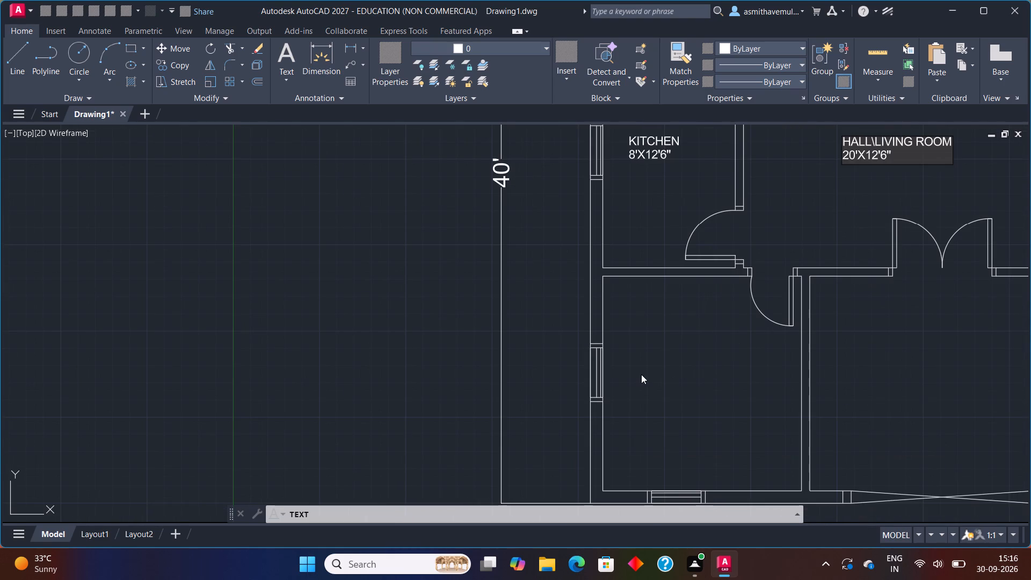
left_click(641, 373)
type("DRAW")
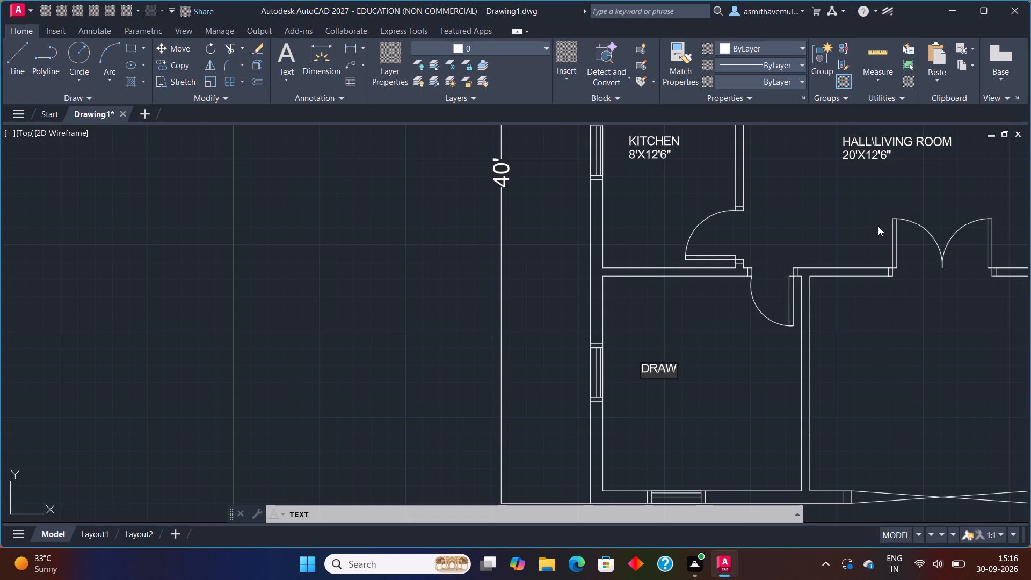
type("ING")
key("space")
key("r")
type("OOM")
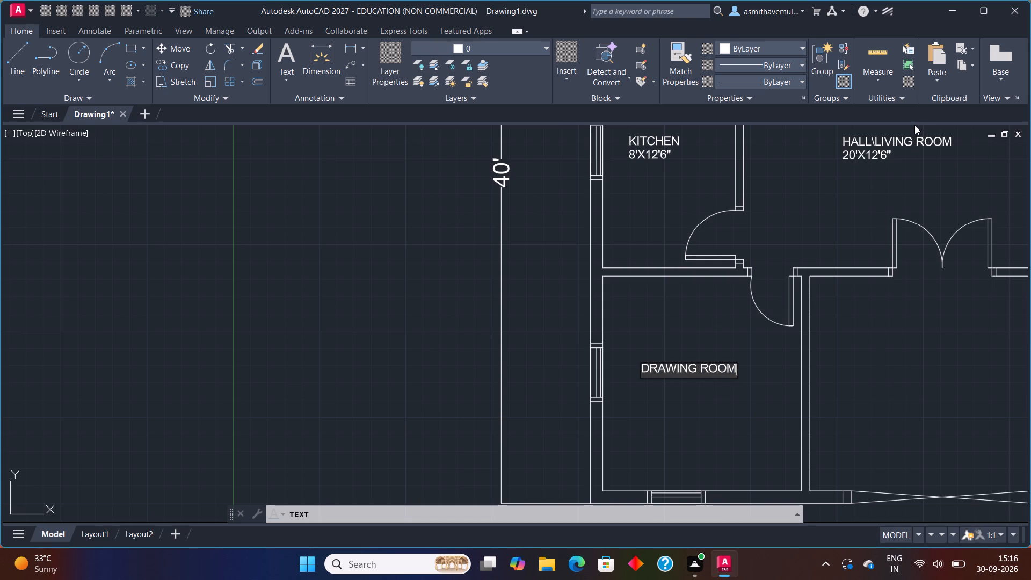
key("Return")
type("12")
key("apostrophe")
type("X1")
key("3")
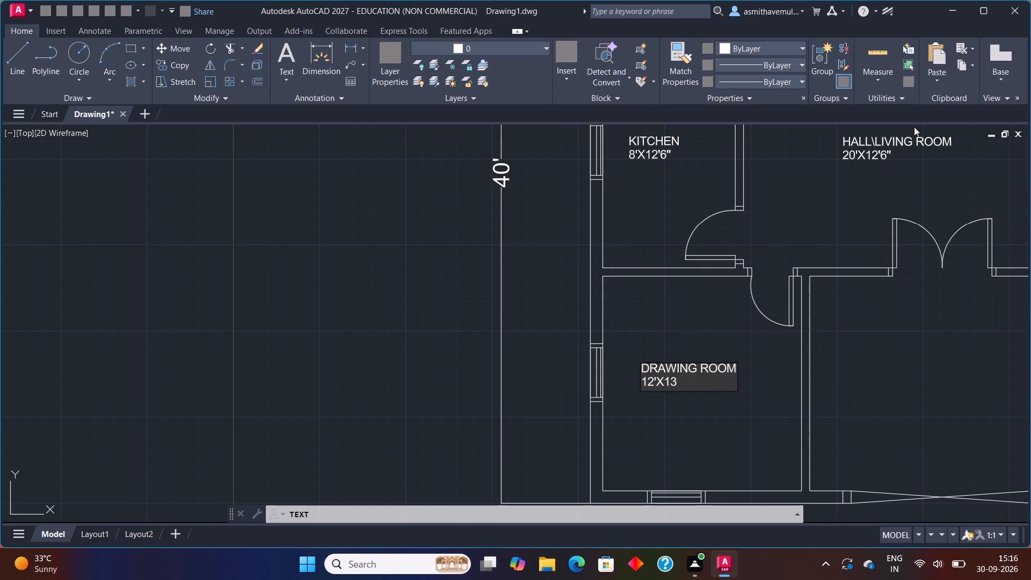
key("apostrophe")
Label the southeast room east of the drawing room with text reading PARKING AREA and 16'X13' on two lines.
scroll(913, 349, "down", 1)
middle_click_drag(909, 345, 907, 344)
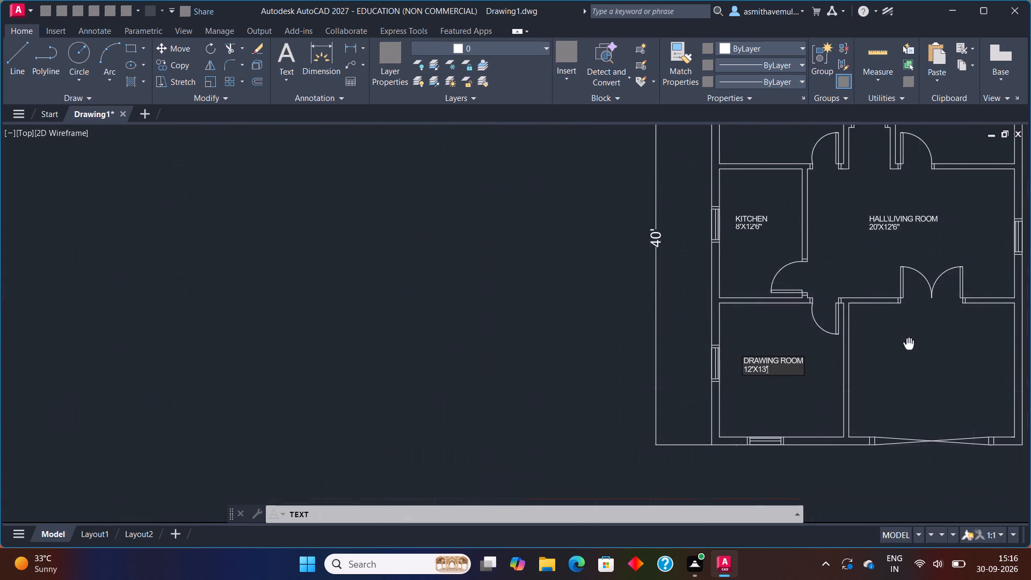
middle_click_drag(907, 344, 727, 389)
scroll(708, 368, "down", 1)
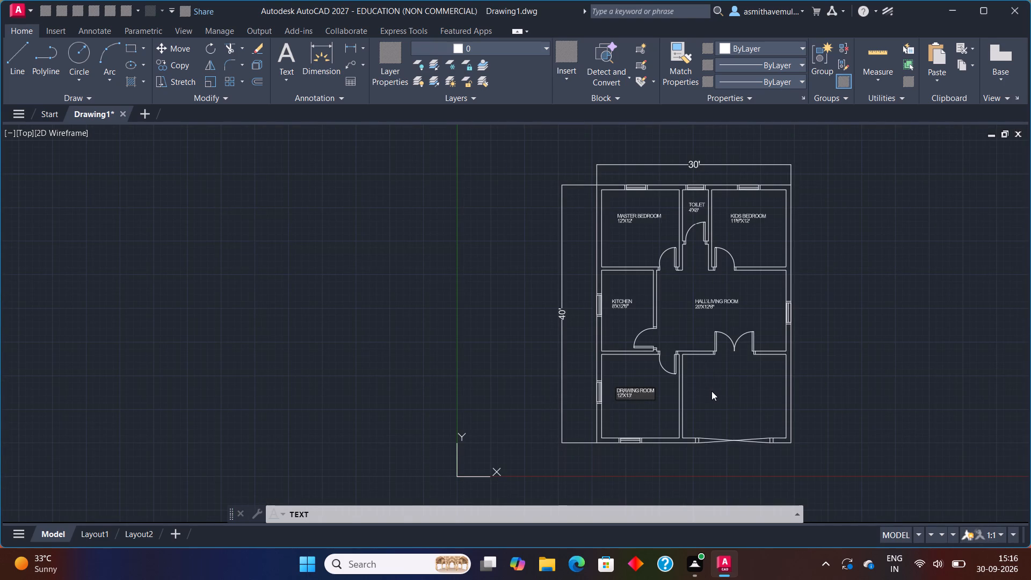
left_click(714, 390)
scroll(713, 395, "up", 1)
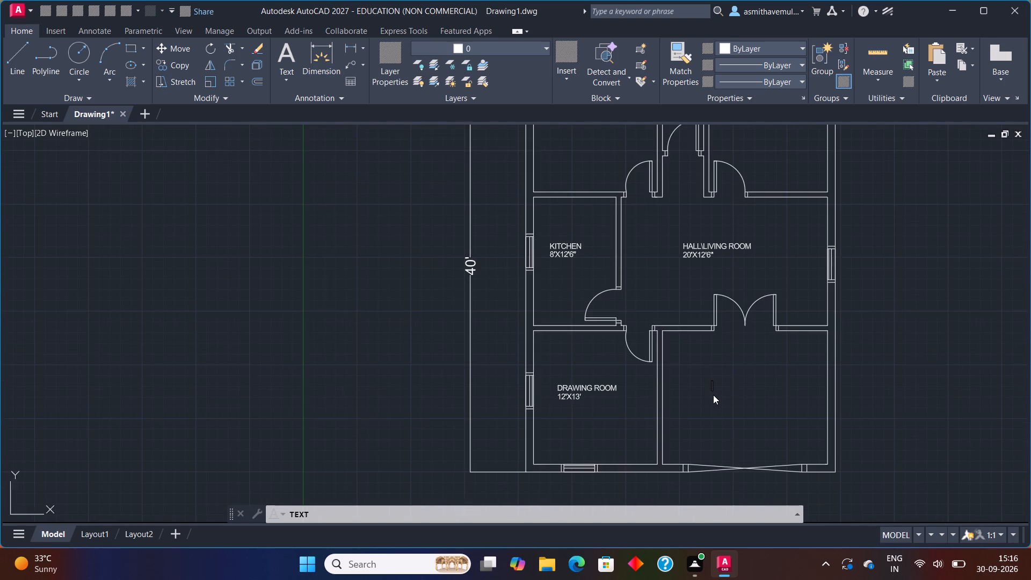
scroll(713, 395, "up", 1)
left_click(713, 401)
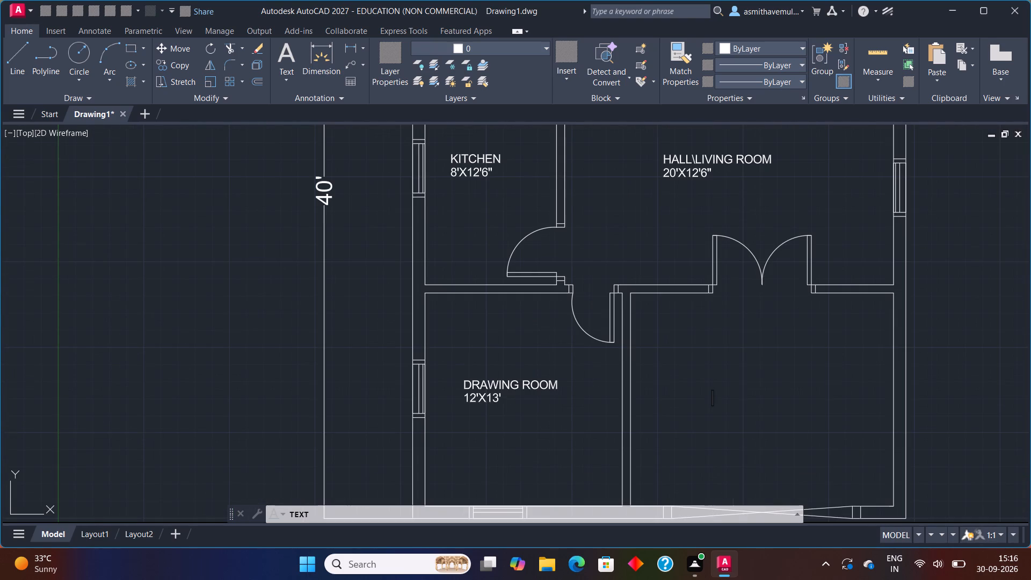
left_click(713, 392)
left_click(713, 385)
left_click(711, 392)
type("PARKING")
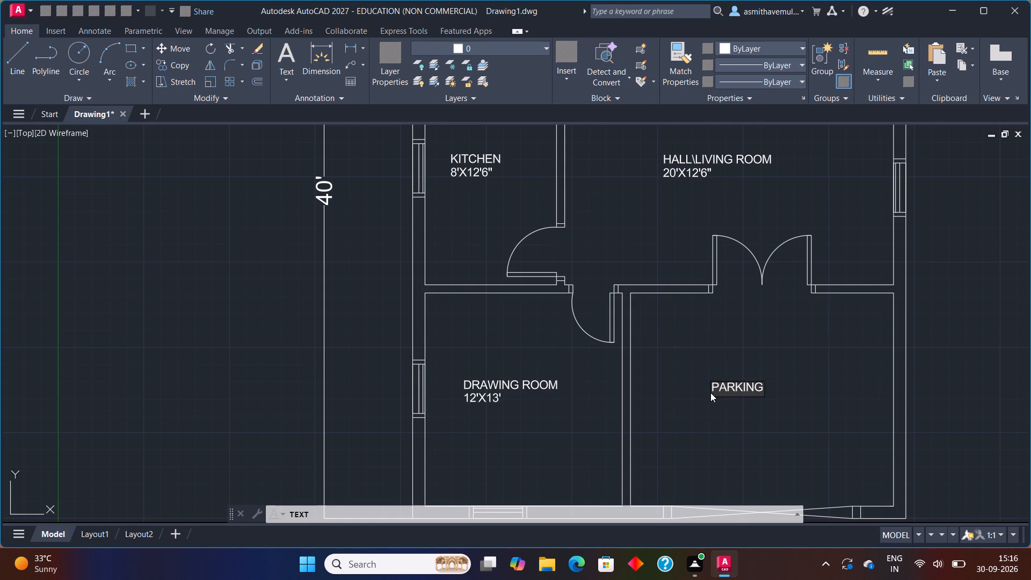
key("space")
type("AREA")
key("Return")
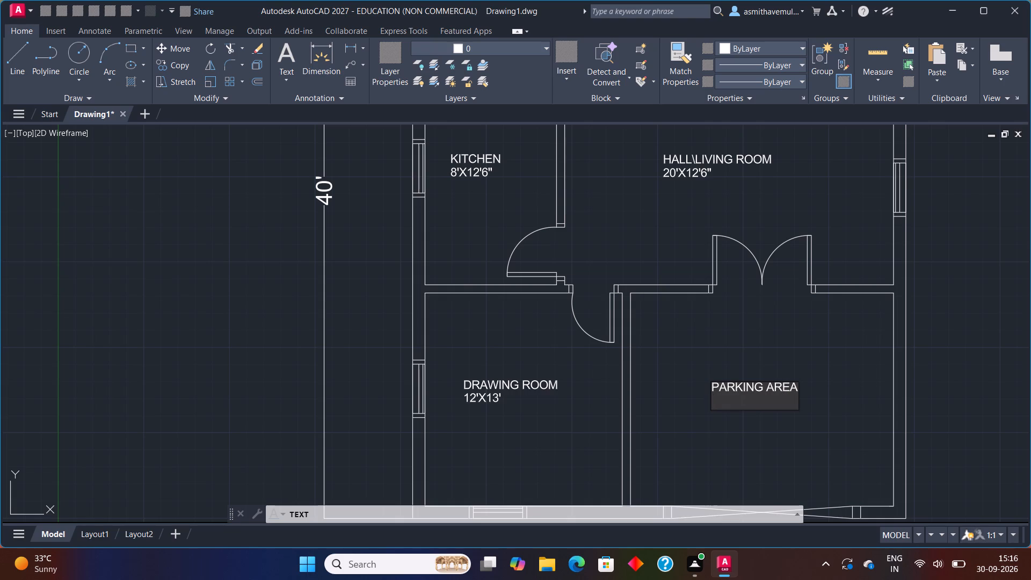
key("1")
key("6")
key("apostrophe")
type("X1")
key("3")
key("apostrophe")
scroll(735, 259, "down", 1)
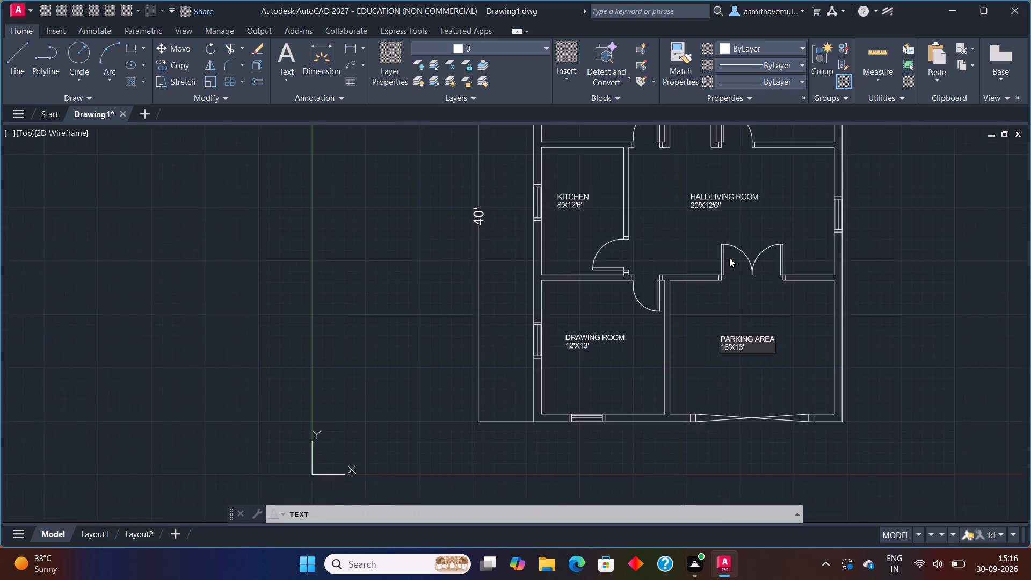
scroll(729, 257, "down", 2)
middle_click_drag(749, 226, 674, 255)
scroll(666, 259, "up", 1)
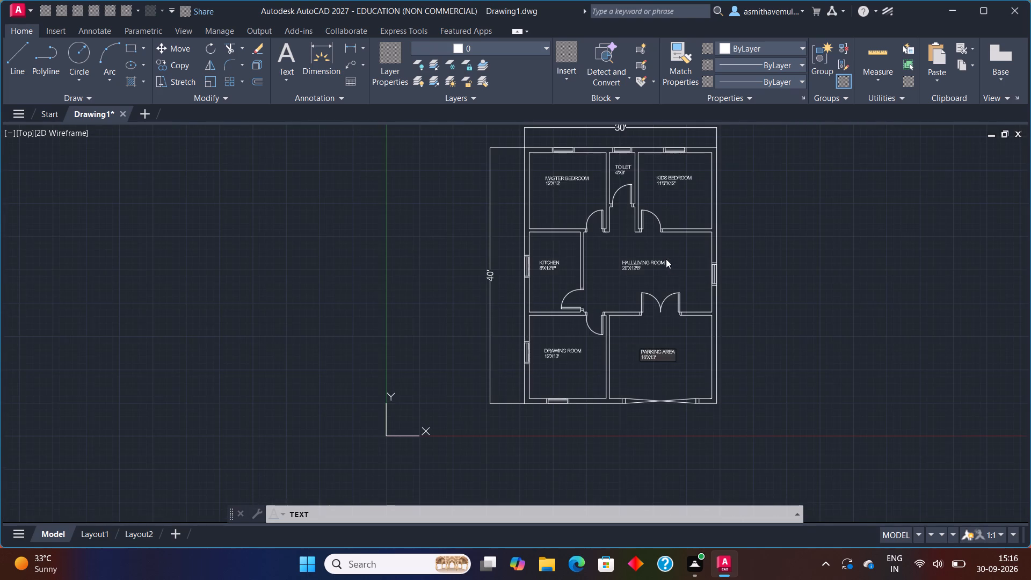
scroll(666, 259, "up", 2)
left_click(930, 298)
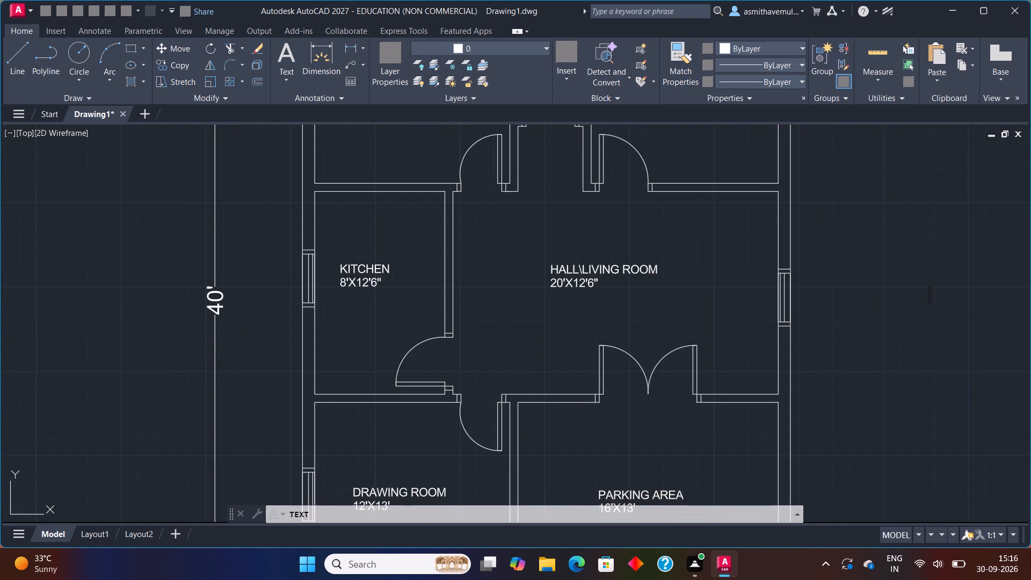
key("Escape")
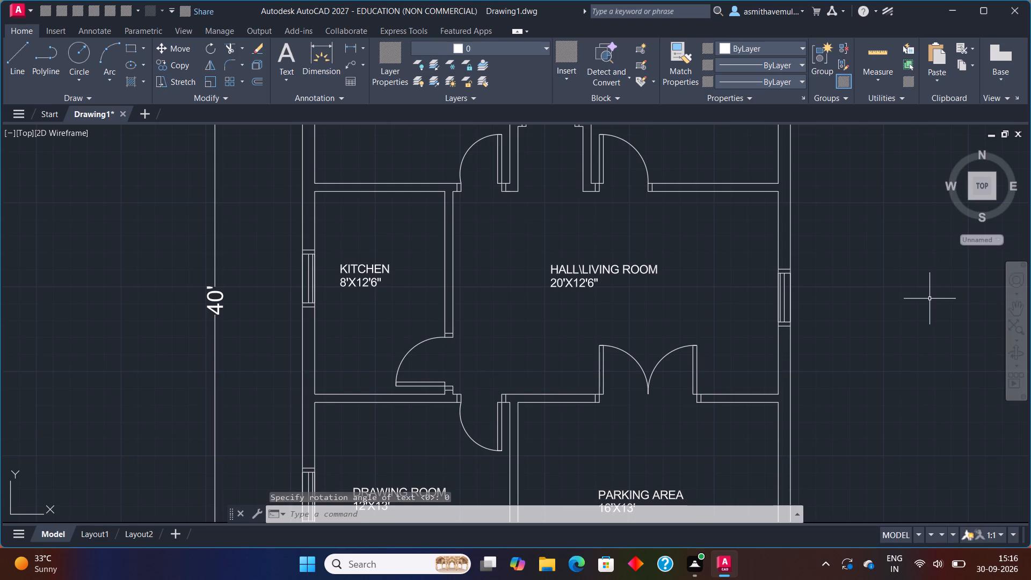
Review the whole floor plan, checking the room names, room sizes, door and window openings, and overall dimensions.
scroll(816, 325, "down", 1)
scroll(759, 338, "down", 1)
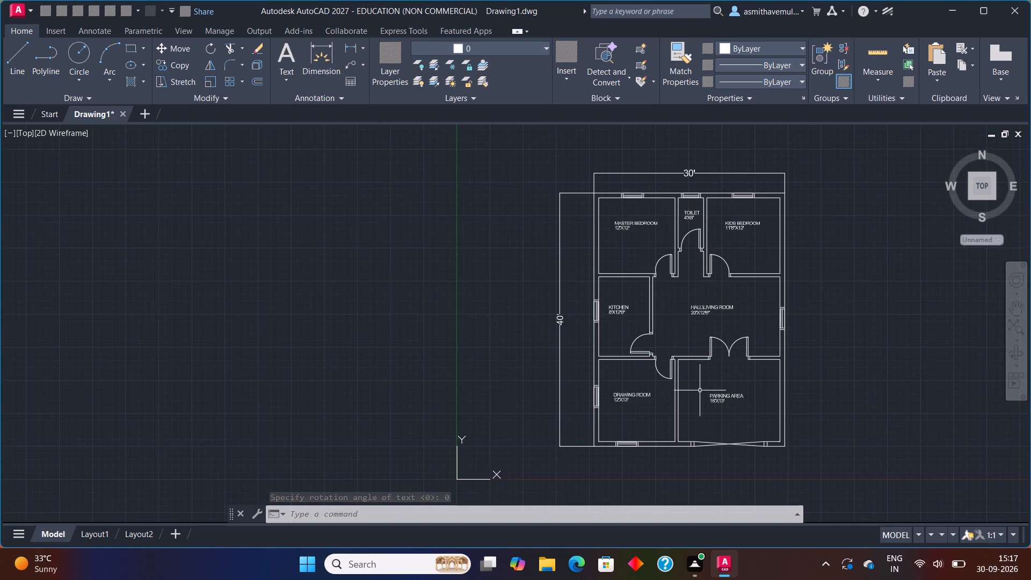
scroll(700, 392, "up", 2)
scroll(740, 386, "down", 1)
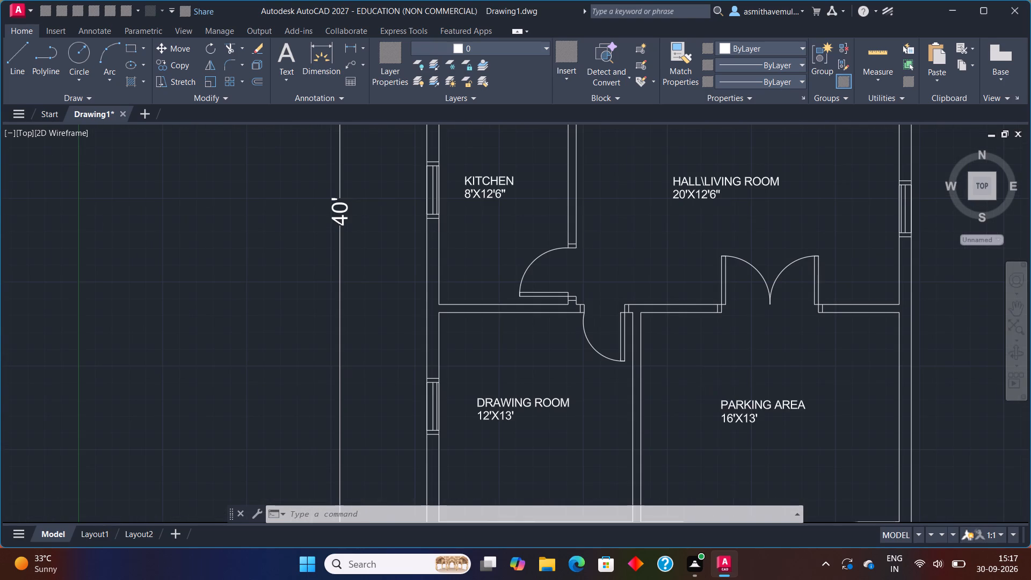
scroll(742, 386, "down", 1)
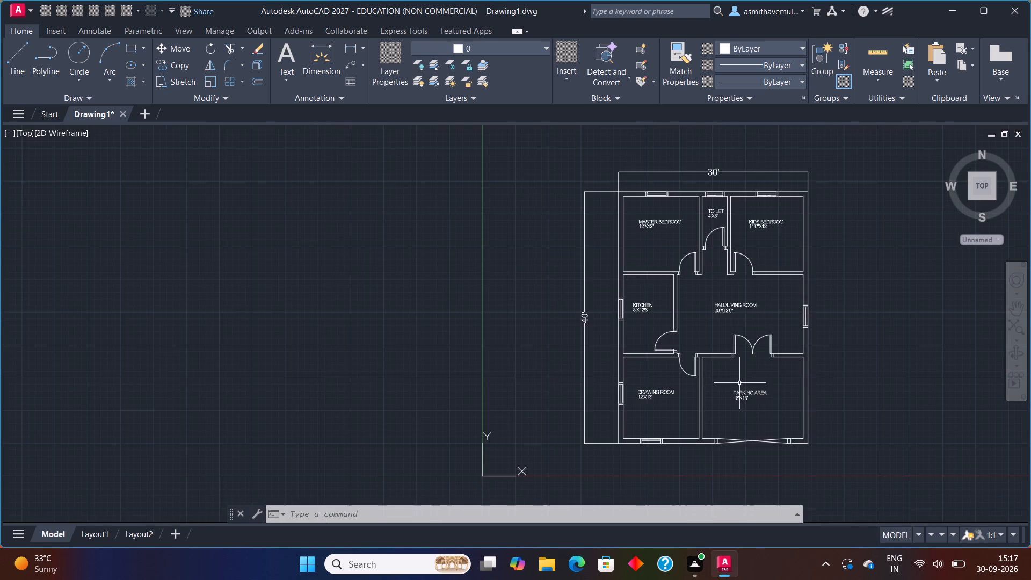
scroll(766, 359, "up", 1)
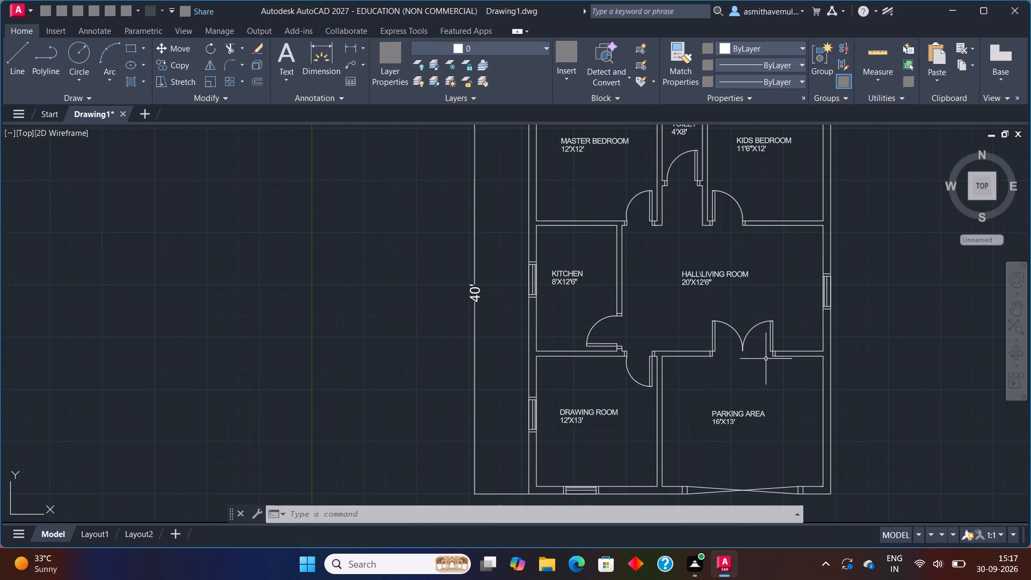
scroll(706, 316, "down", 3)
scroll(678, 330, "up", 1)
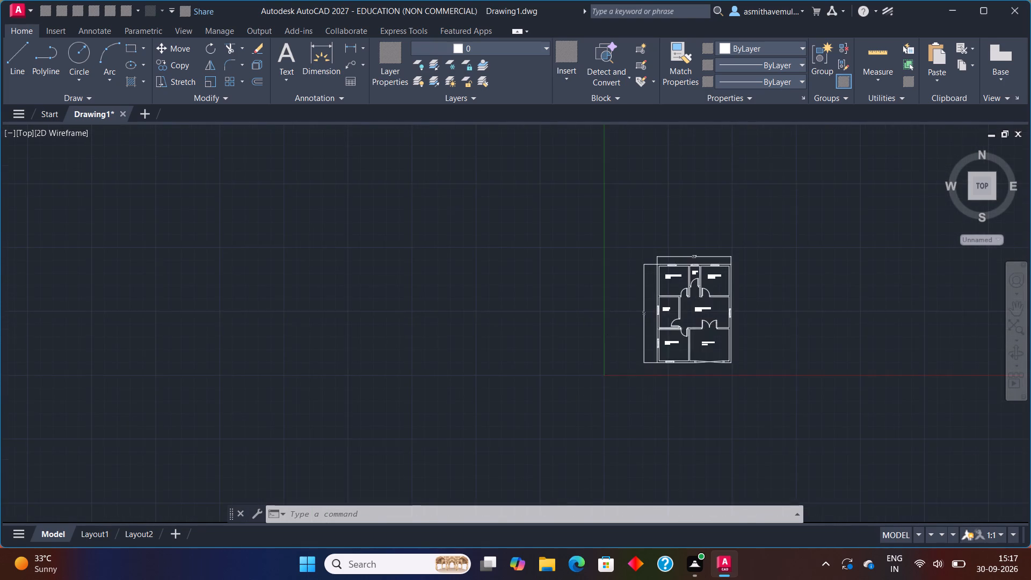
scroll(678, 330, "up", 2)
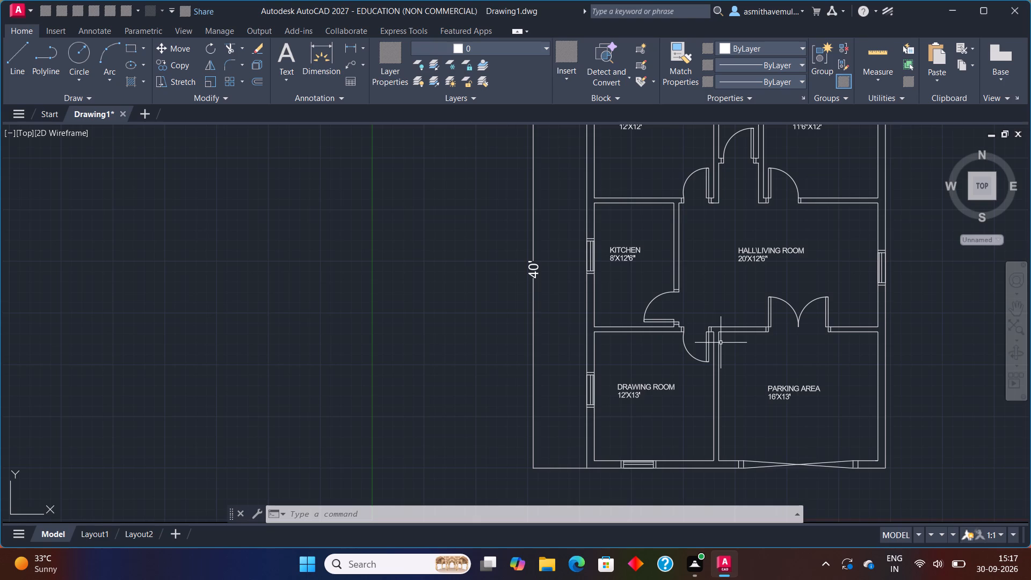
middle_click_drag(670, 277, 505, 278)
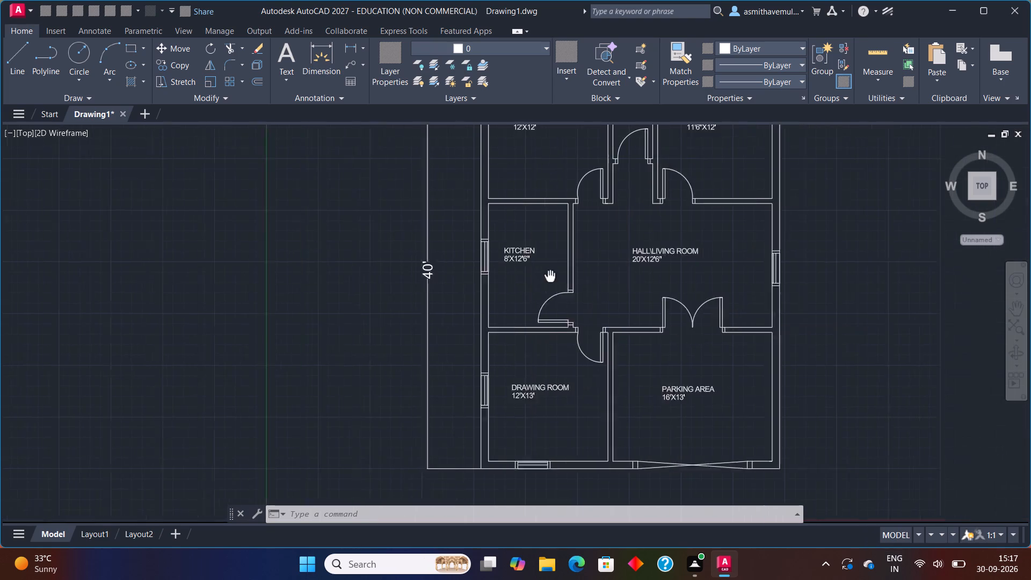
middle_click_drag(505, 278, 415, 278)
scroll(395, 274, "down", 2)
scroll(422, 272, "up", 3)
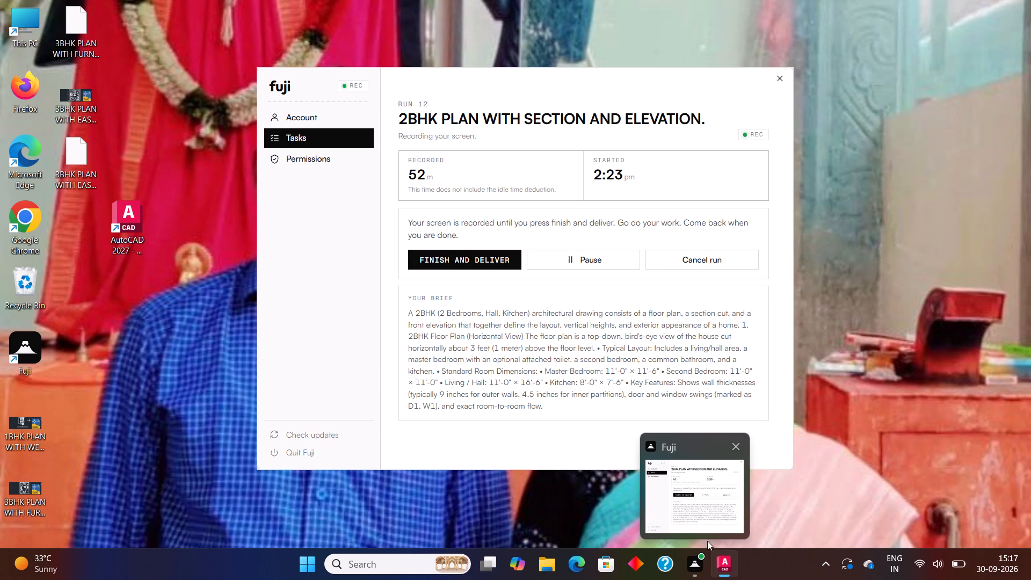
scroll(718, 345, "down", 2)
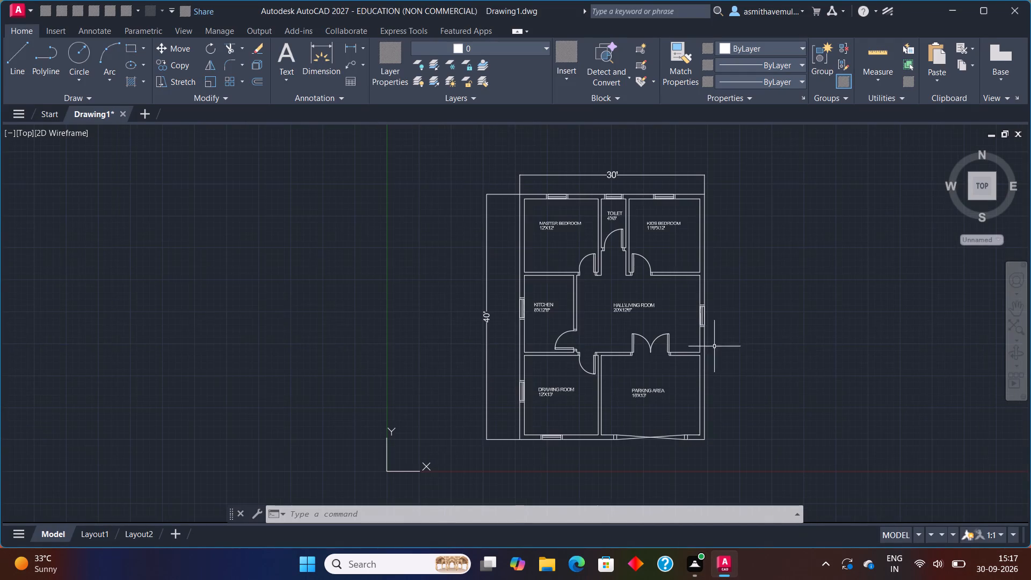
scroll(618, 365, "up", 1)
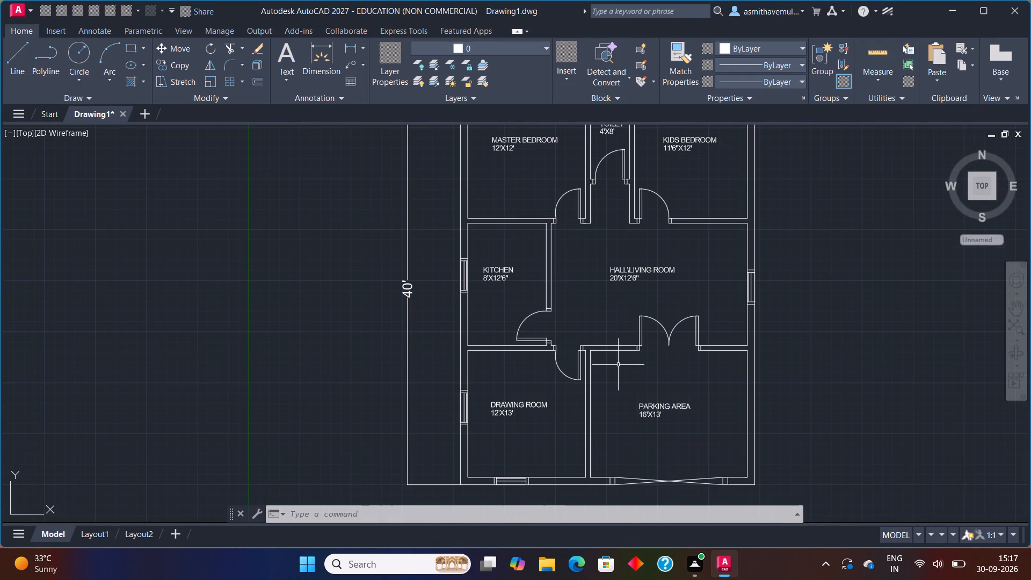
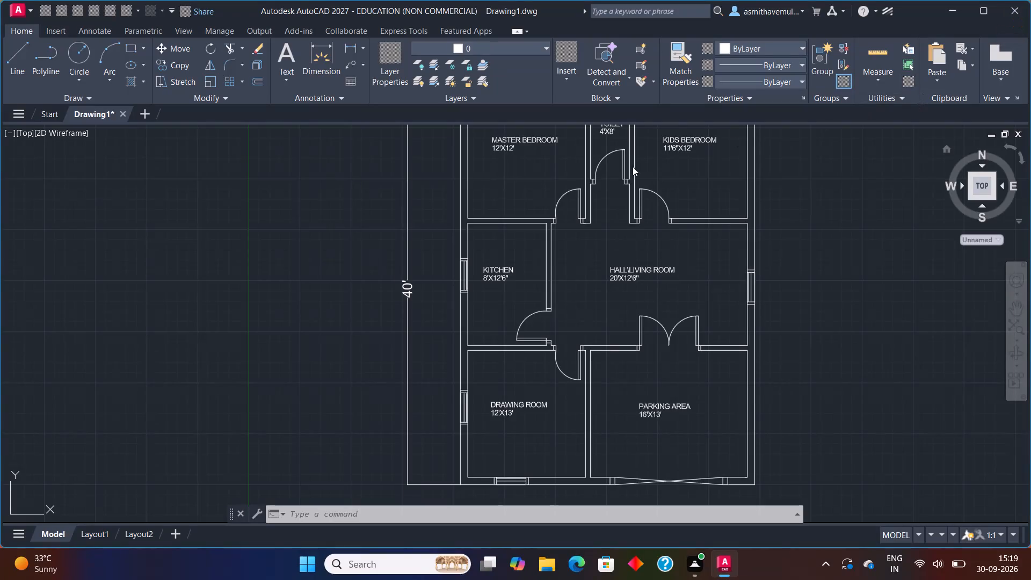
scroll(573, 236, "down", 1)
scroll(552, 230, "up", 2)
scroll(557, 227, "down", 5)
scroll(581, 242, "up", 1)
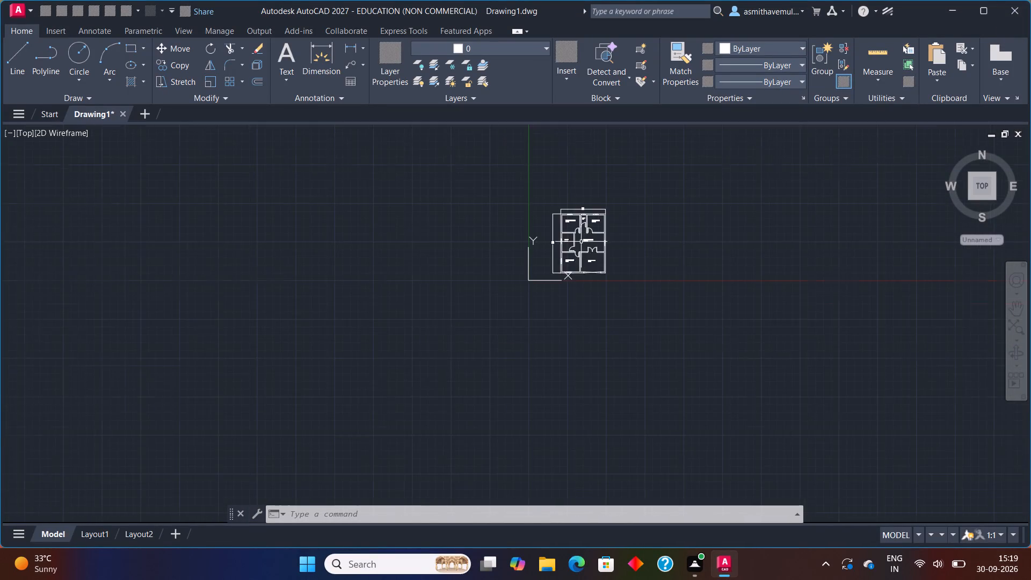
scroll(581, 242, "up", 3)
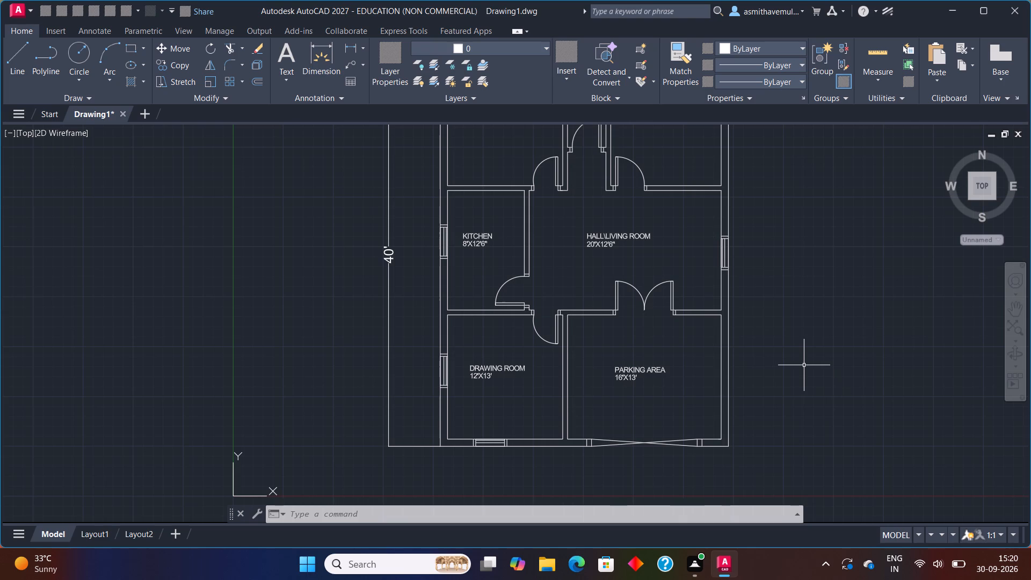
With Ortho on, draw a horizontal line about 38'-7" long through the kitchen and hall, extending past both outer side walls.
key("l")
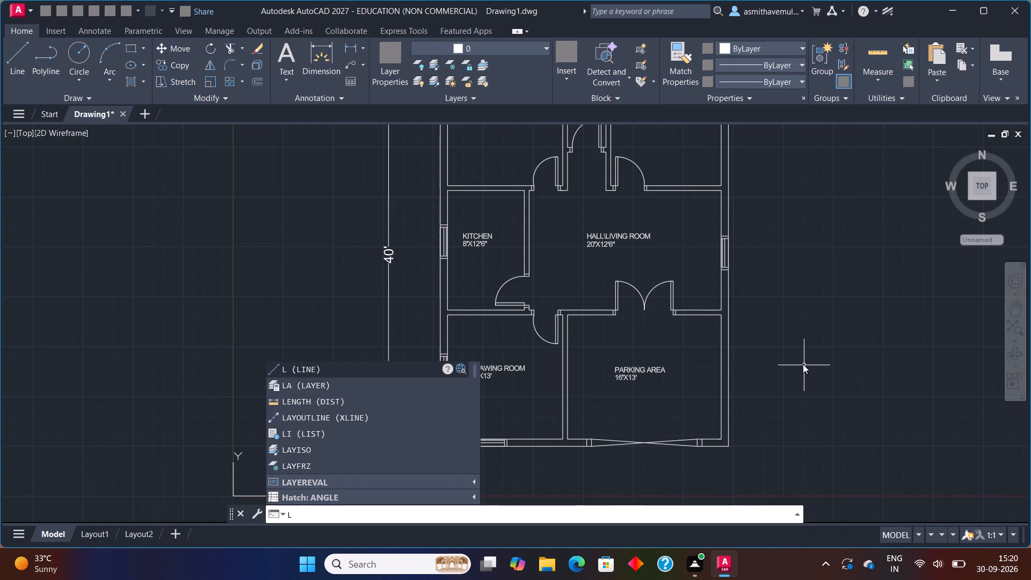
key("Return")
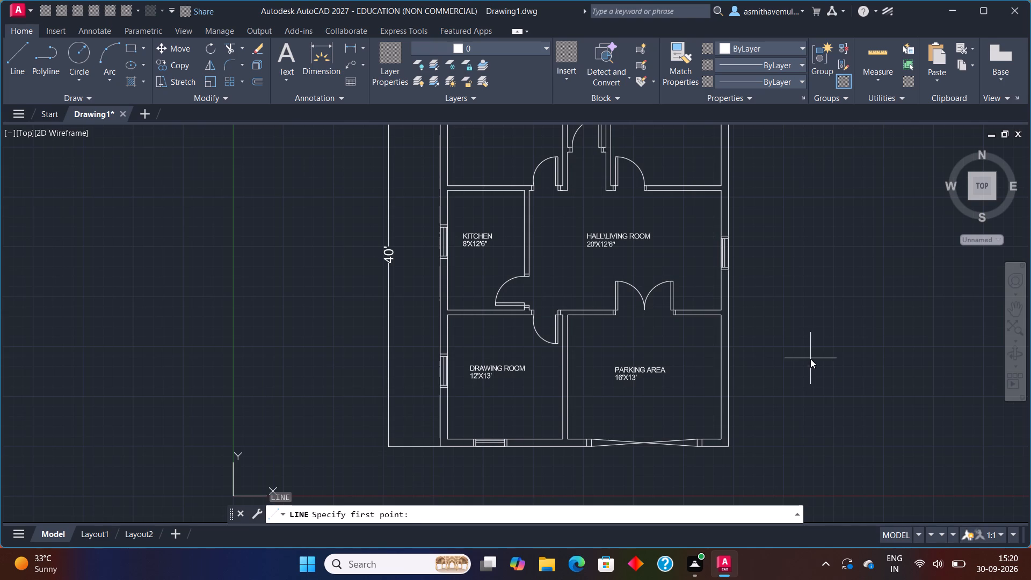
scroll(427, 194, "up", 1)
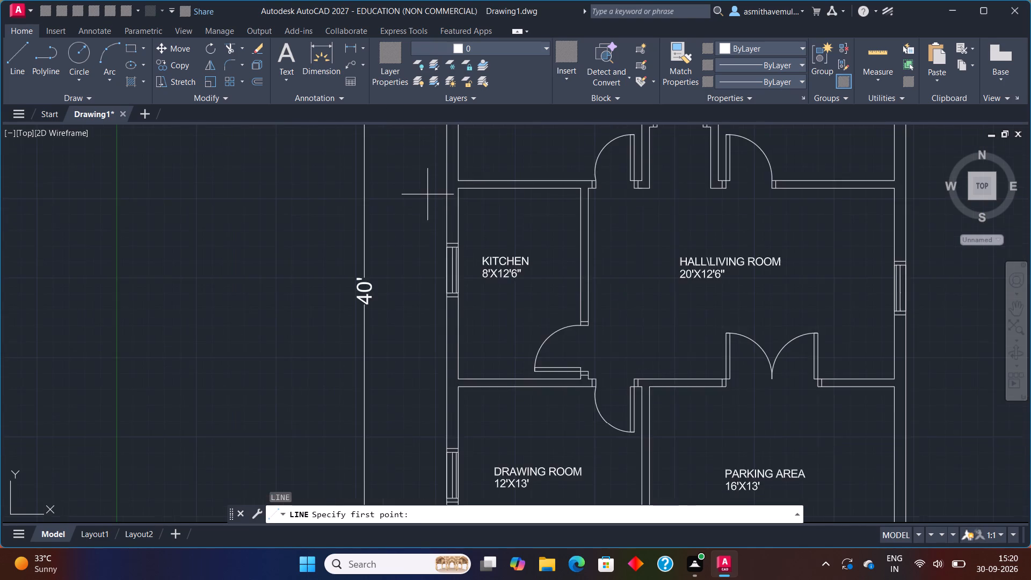
scroll(427, 193, "up", 1)
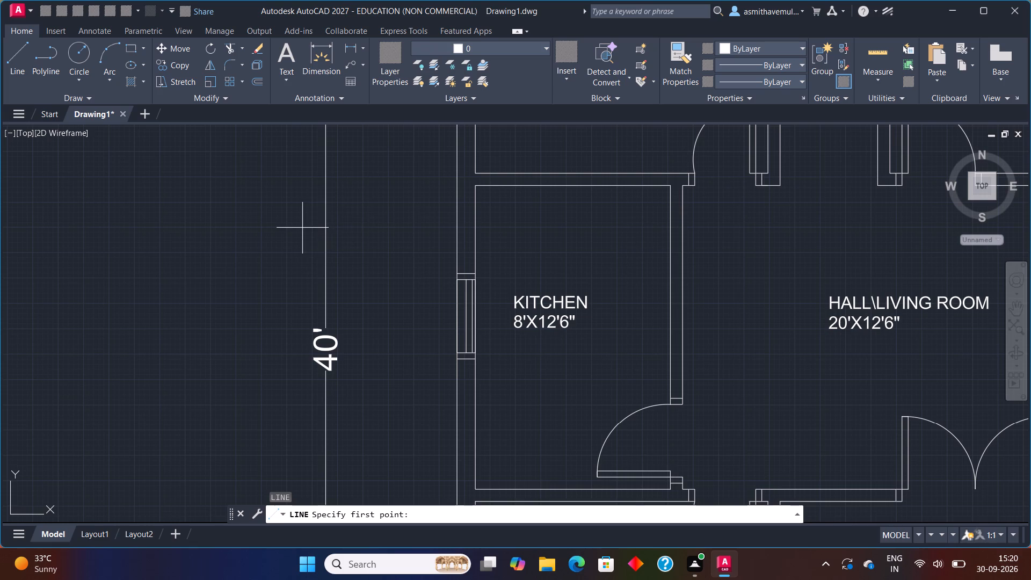
left_click(350, 228)
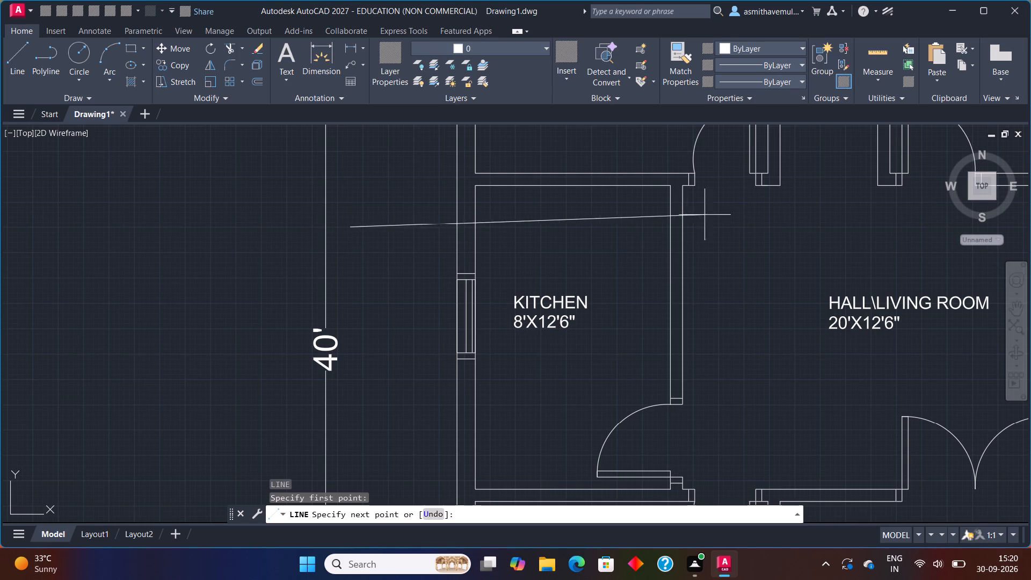
scroll(744, 215, "down", 2)
middle_click_drag(749, 228, 535, 260)
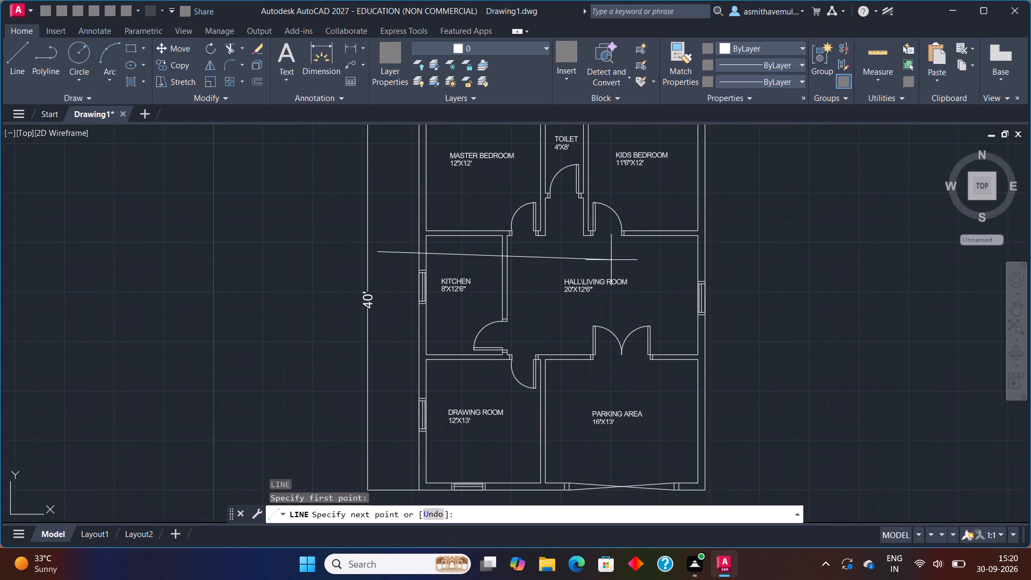
key("F8")
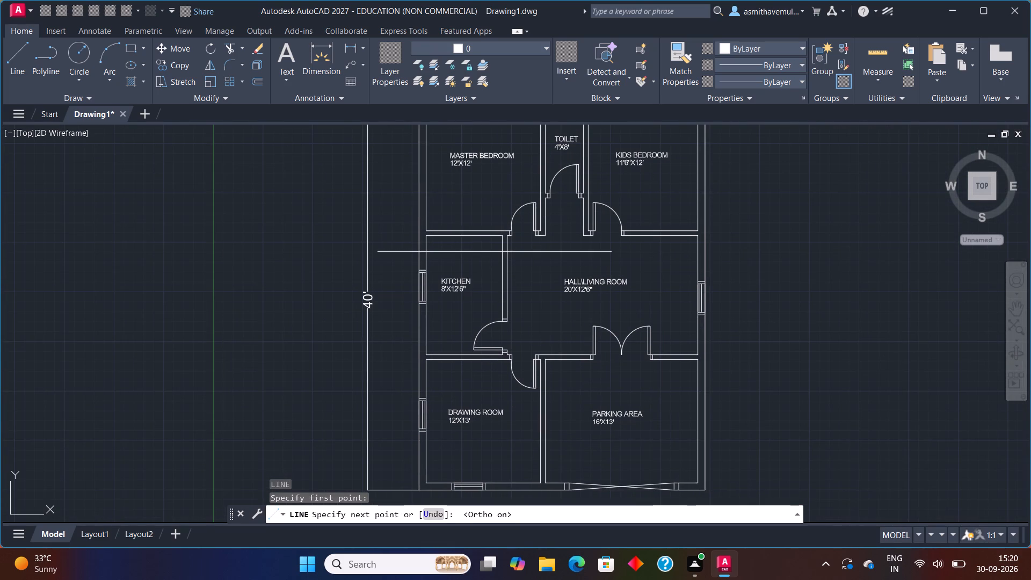
scroll(730, 256, "up", 2)
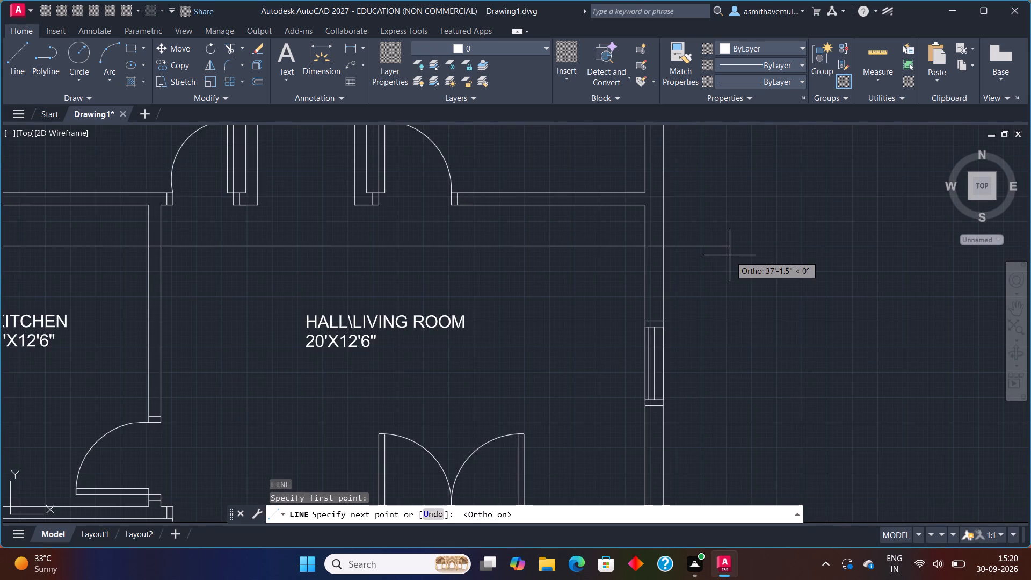
scroll(732, 254, "down", 2)
middle_click_drag(734, 250, 797, 243)
scroll(550, 253, "up", 3)
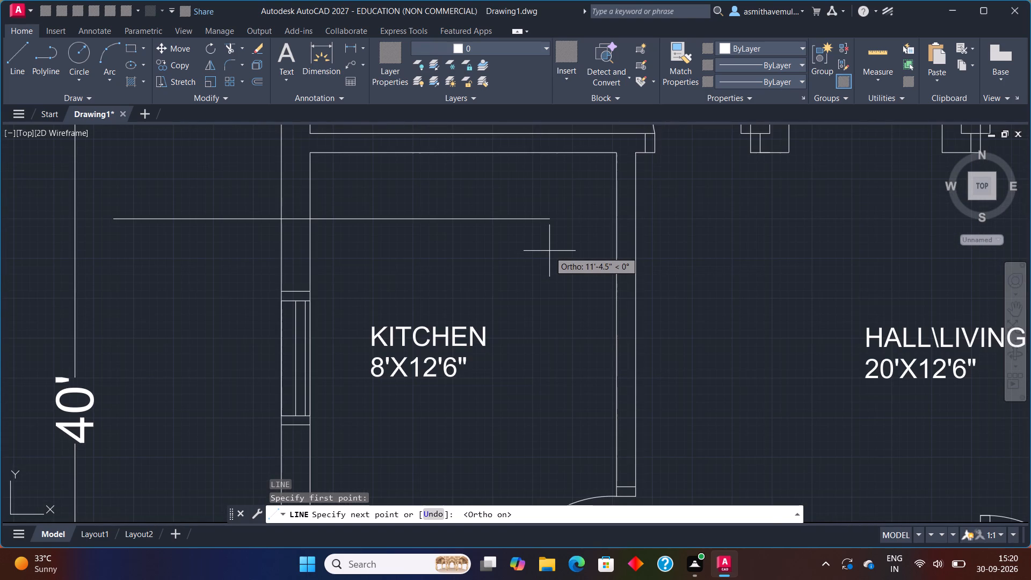
middle_click_drag(784, 227, 747, 238)
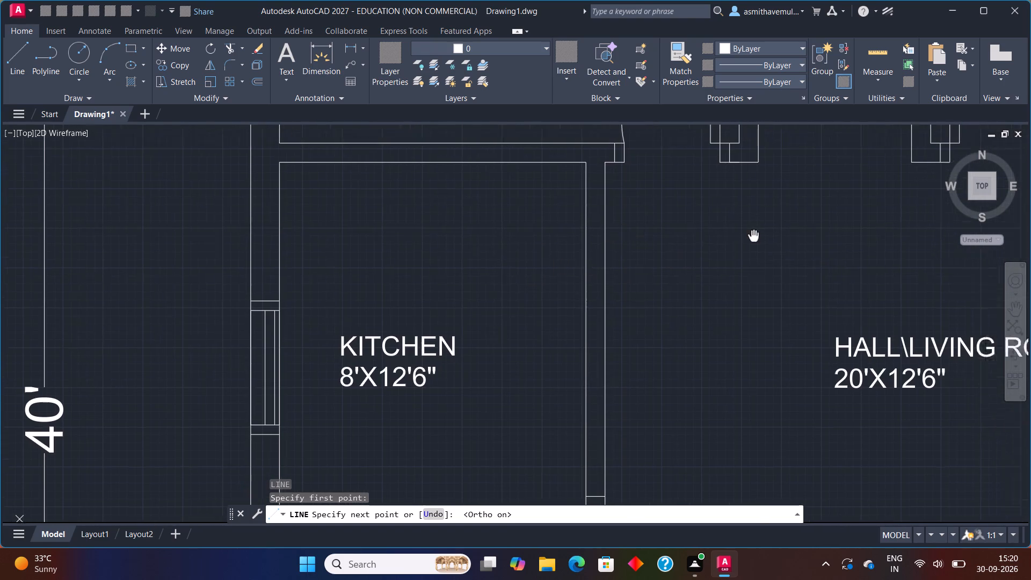
middle_click_drag(747, 238, 407, 267)
scroll(462, 258, "down", 3)
scroll(583, 252, "up", 2)
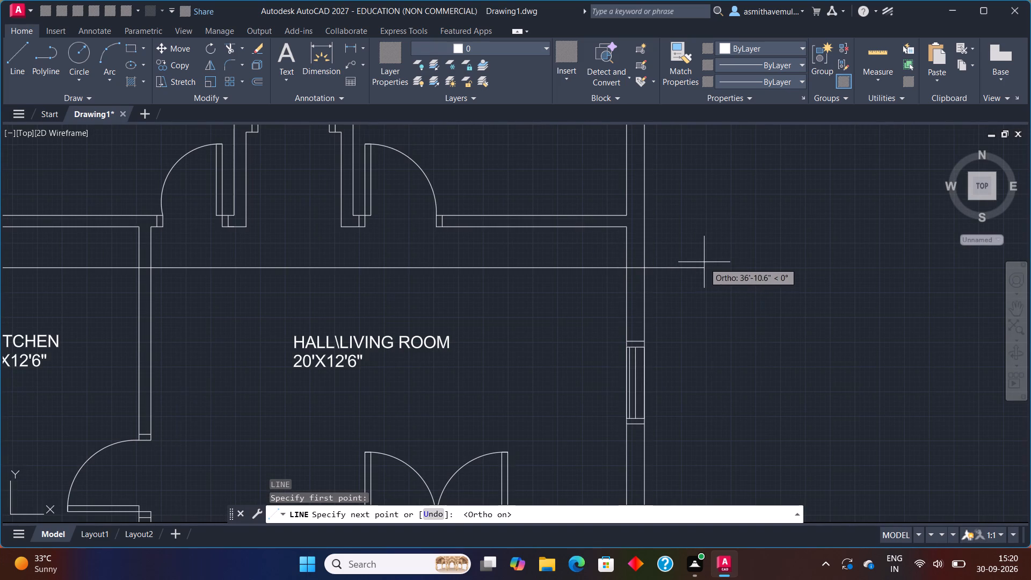
left_click(748, 265)
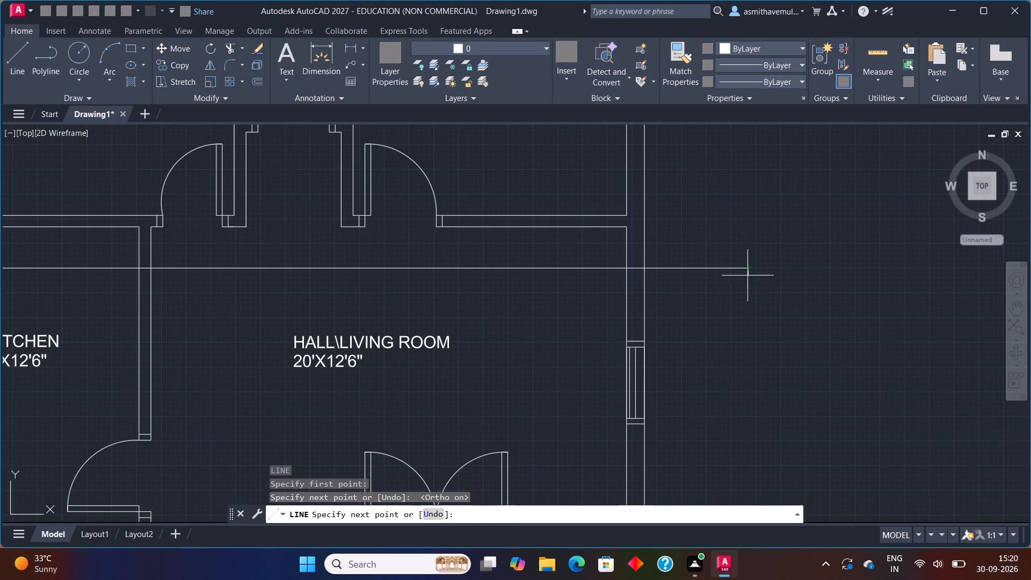
Add a short vertical leg rising from the horizontal line's hall-side end and extend it further upward with a second line.
left_click(743, 219)
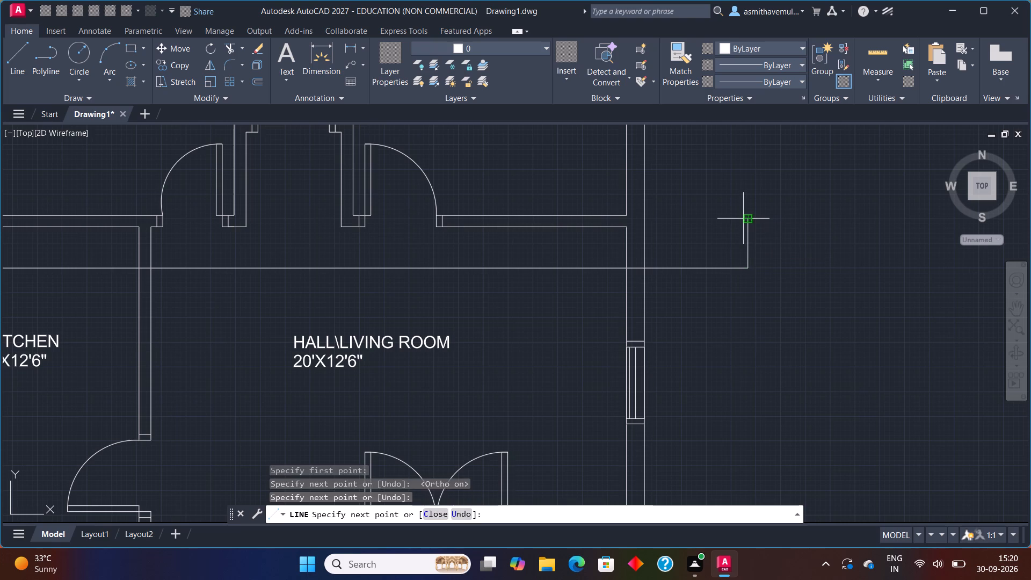
key("Escape")
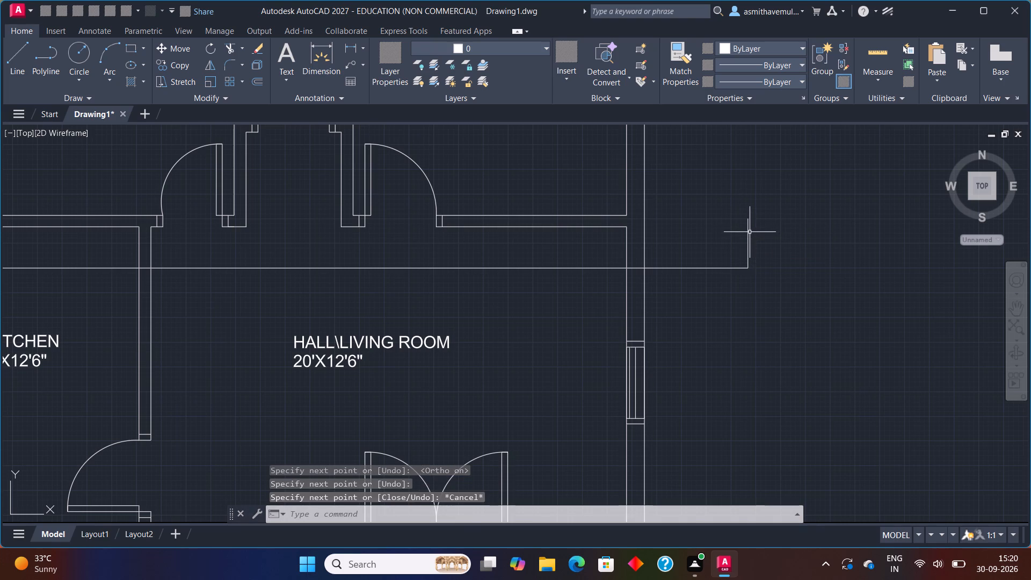
scroll(742, 233, "down", 5)
scroll(738, 237, "up", 4)
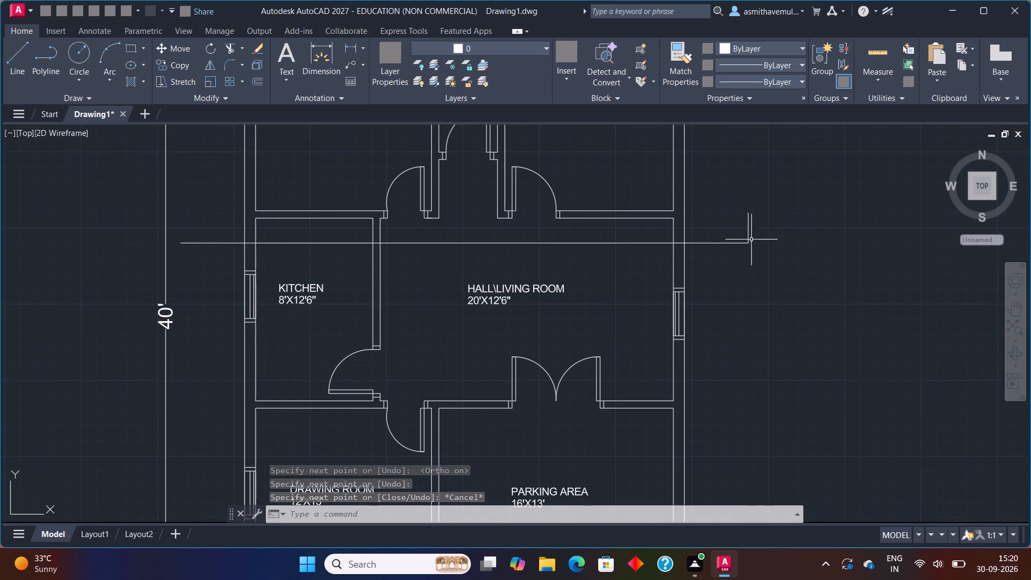
key("l")
key("Return")
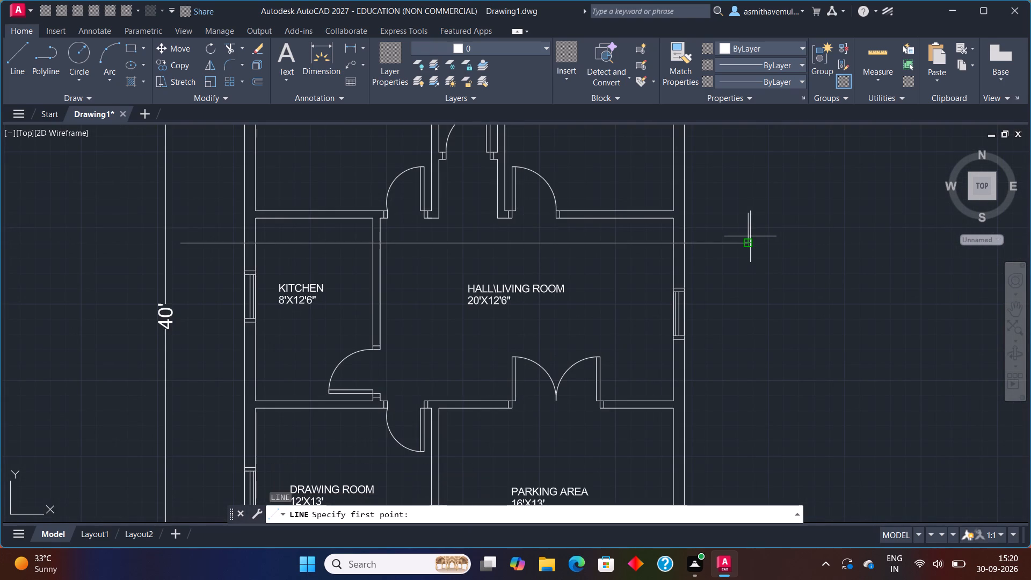
left_click(746, 213)
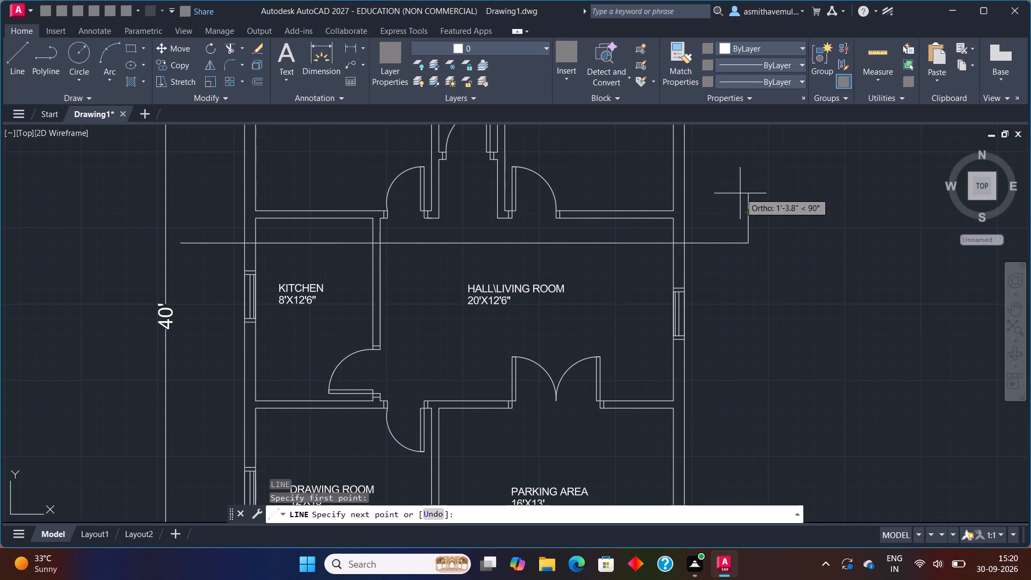
left_click(745, 180)
key("Escape")
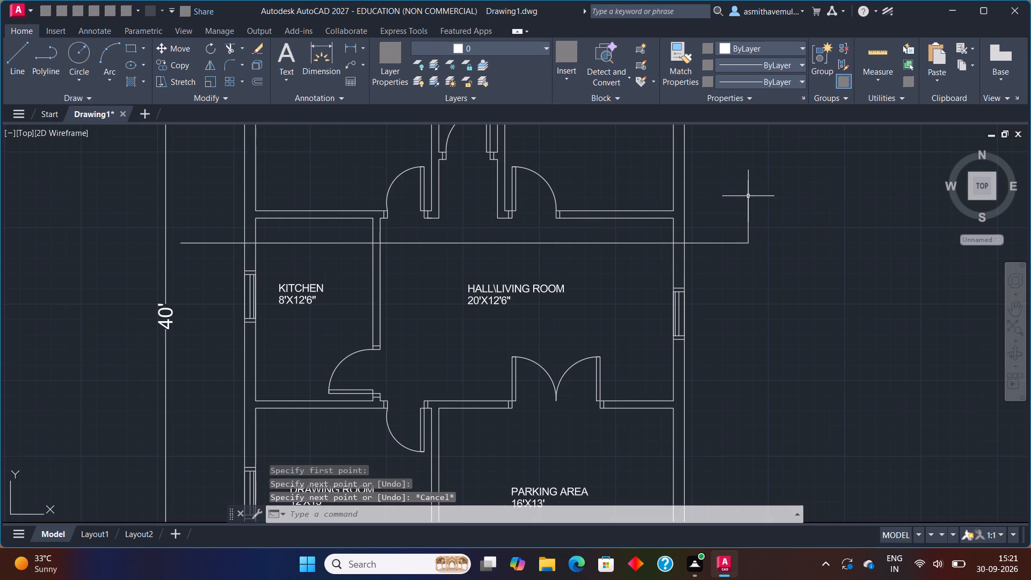
Draw a matching vertical leg upward from the horizontal line's kitchen-side end.
scroll(745, 224, "up", 2)
middle_click_drag(745, 209, 742, 259)
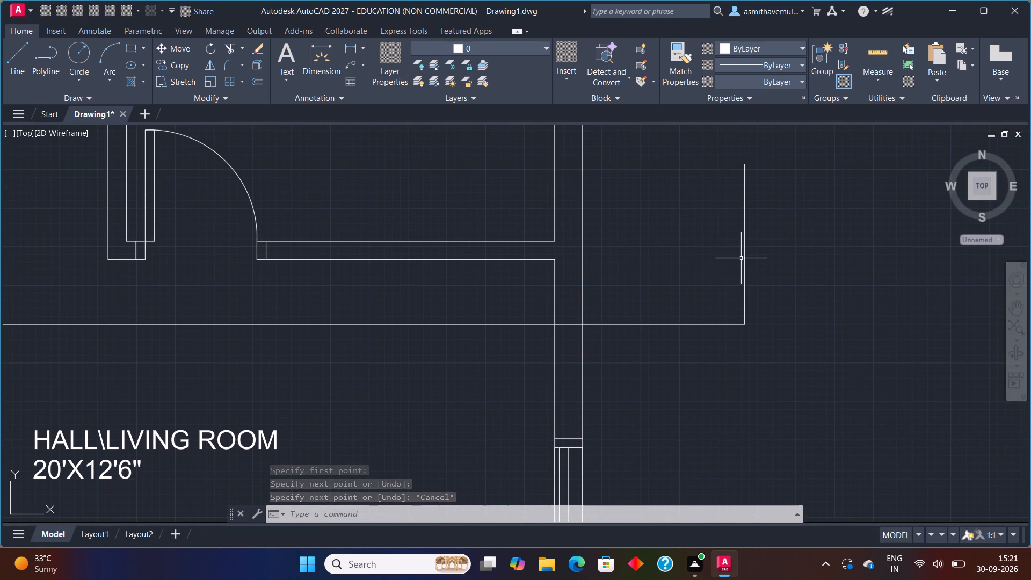
scroll(711, 239, "down", 2)
middle_click_drag(572, 259, 716, 247)
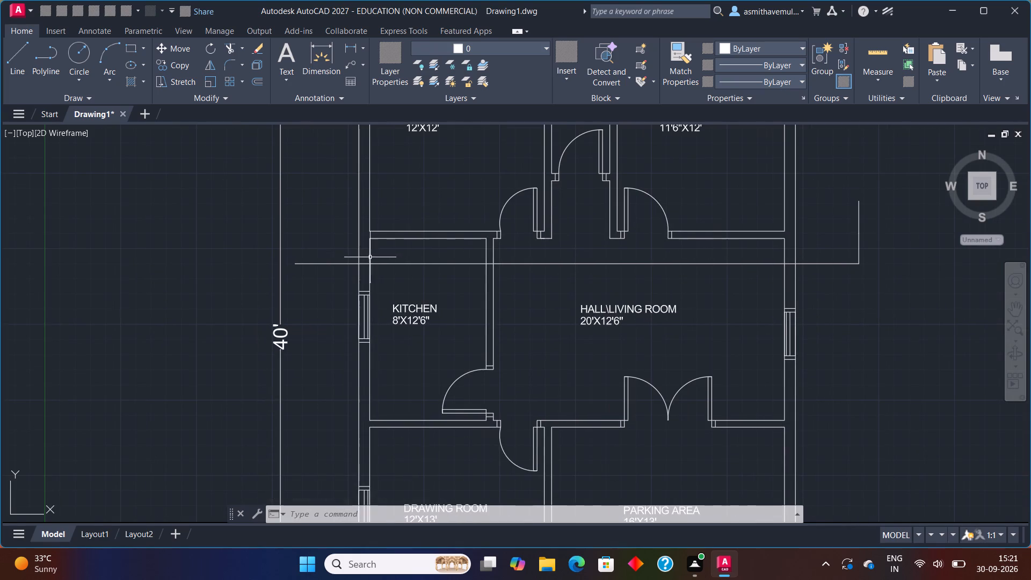
scroll(311, 267, "up", 1)
middle_click_drag(311, 265, 387, 258)
scroll(354, 258, "up", 2)
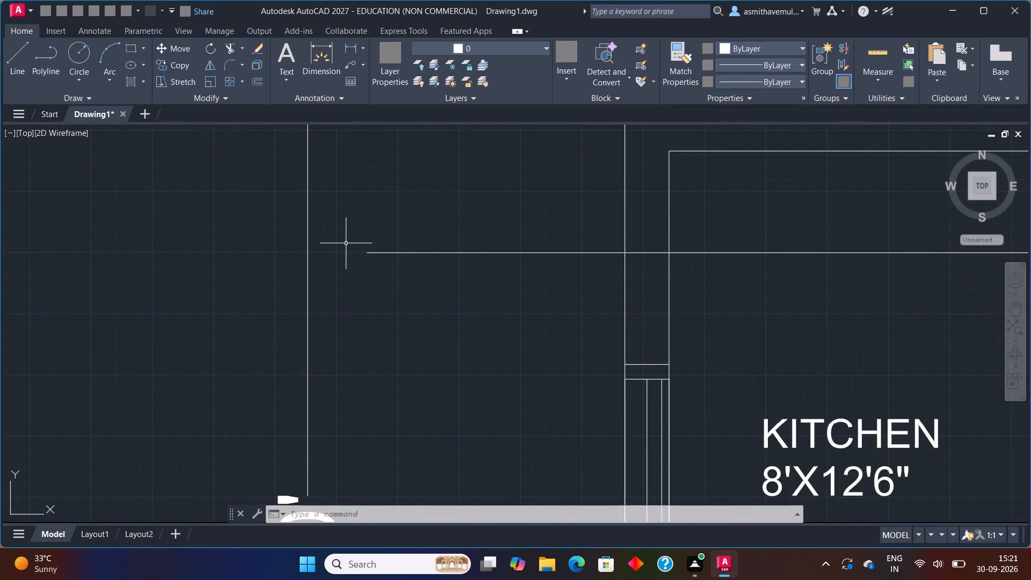
key("l")
key("Return")
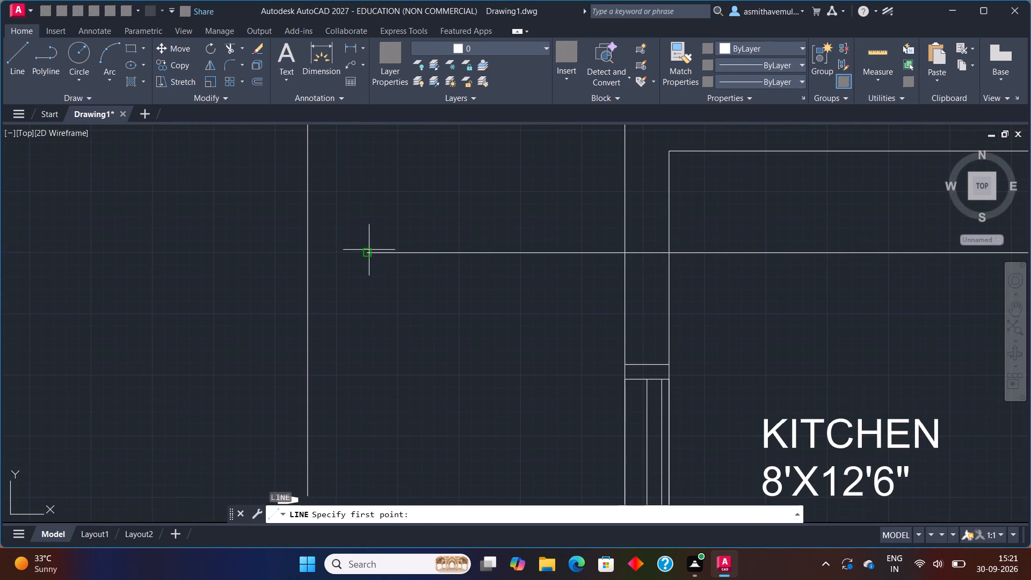
left_click(369, 250)
scroll(382, 199, "down", 2)
middle_click_drag(382, 199, 384, 306)
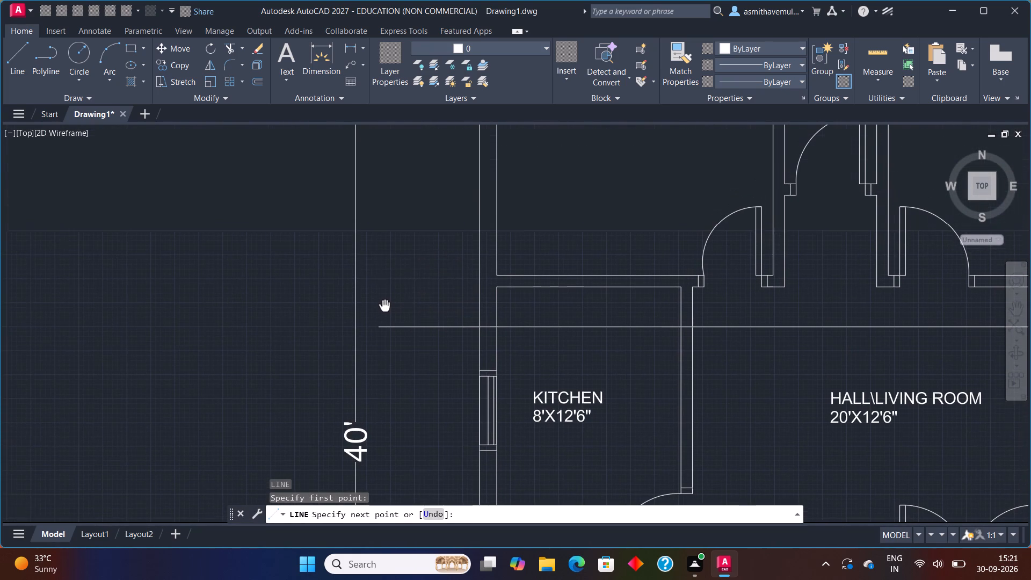
scroll(376, 252, "up", 2)
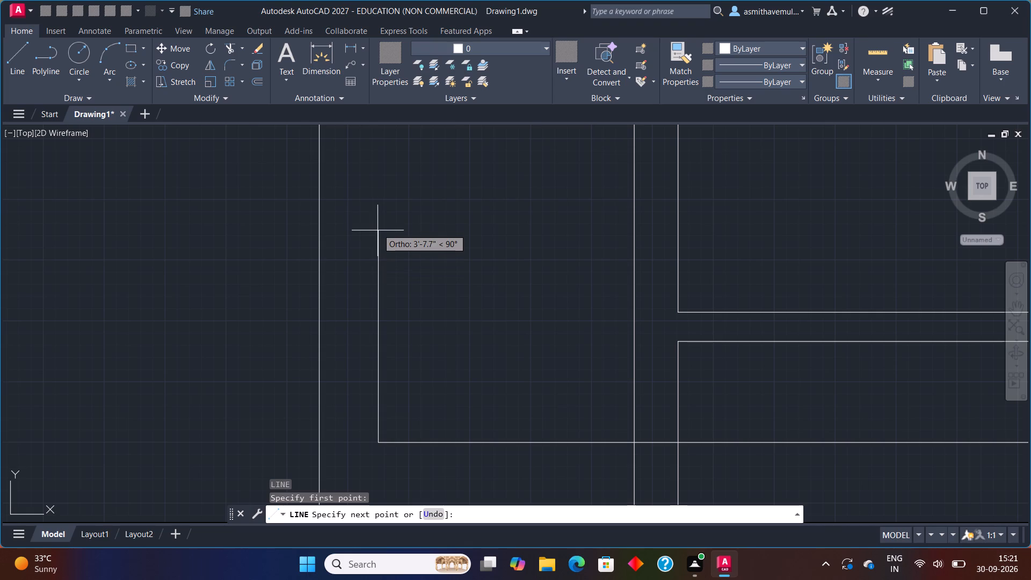
left_click(379, 193)
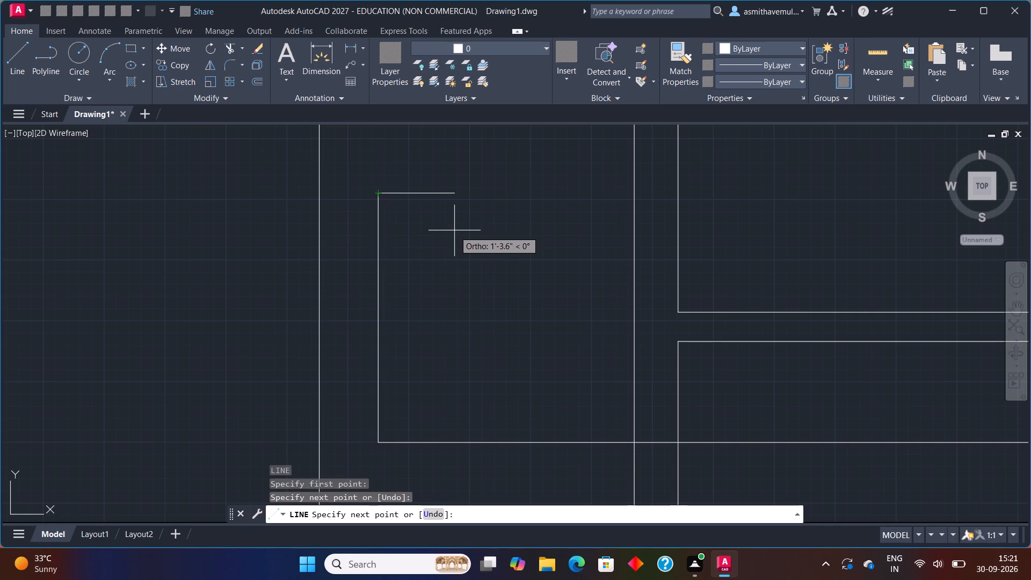
key("Escape")
Delete the 40' overall dimension beside the kitchen-side outer wall.
scroll(469, 234, "down", 3)
middle_click_drag(705, 224, 636, 253)
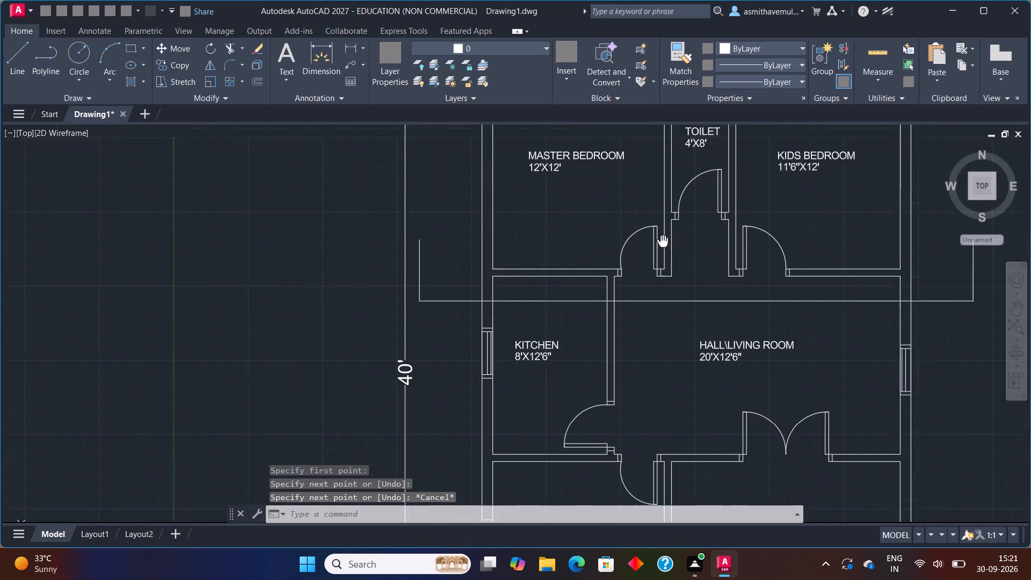
middle_click_drag(636, 253, 590, 272)
left_click(320, 282)
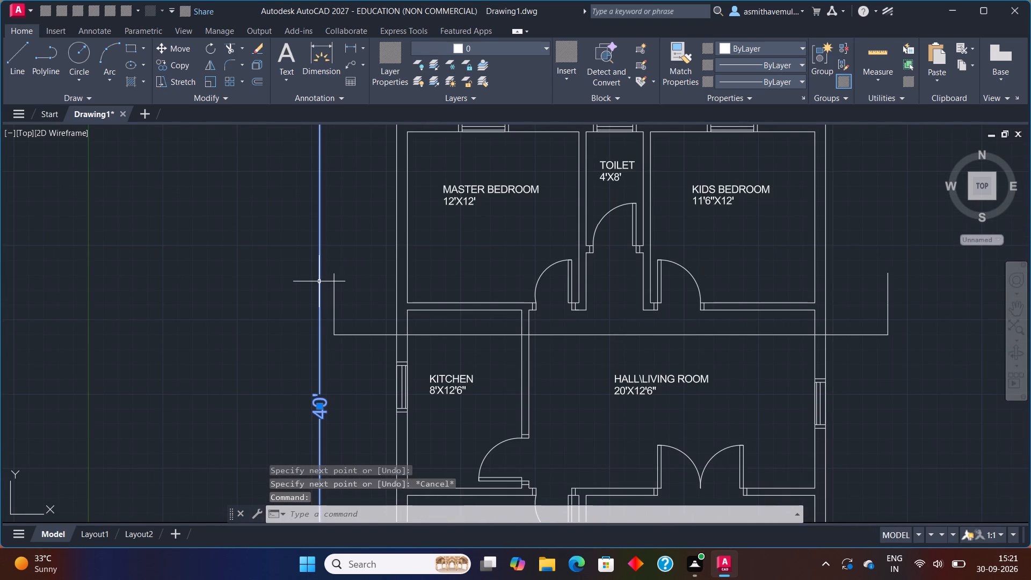
key("Delete")
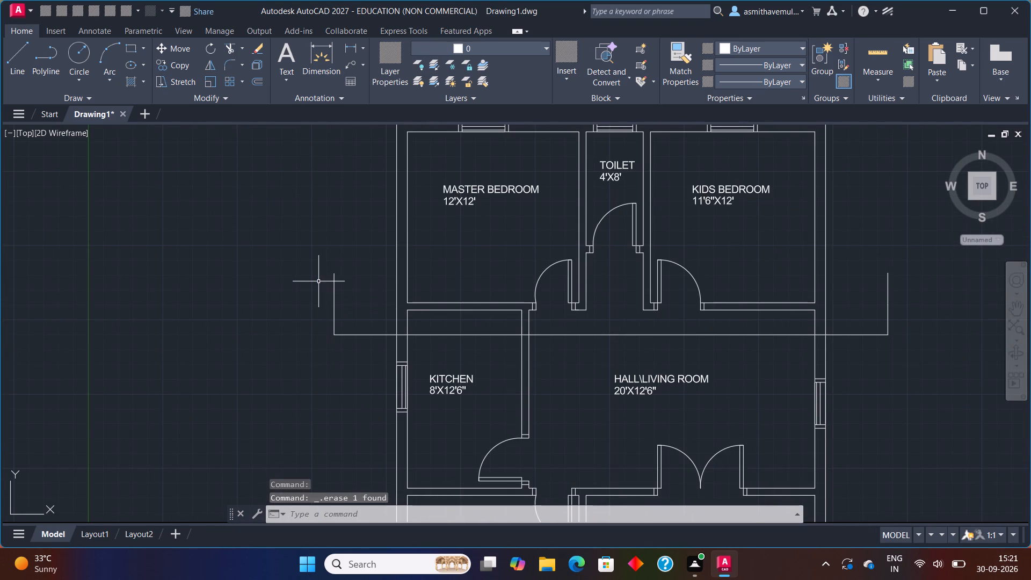
Add a vertical linear dimension from the drawing room's outer corner to the master bedroom's outer corner, placed outside the section line's kitchen-side end.
type("DLI")
key("Return")
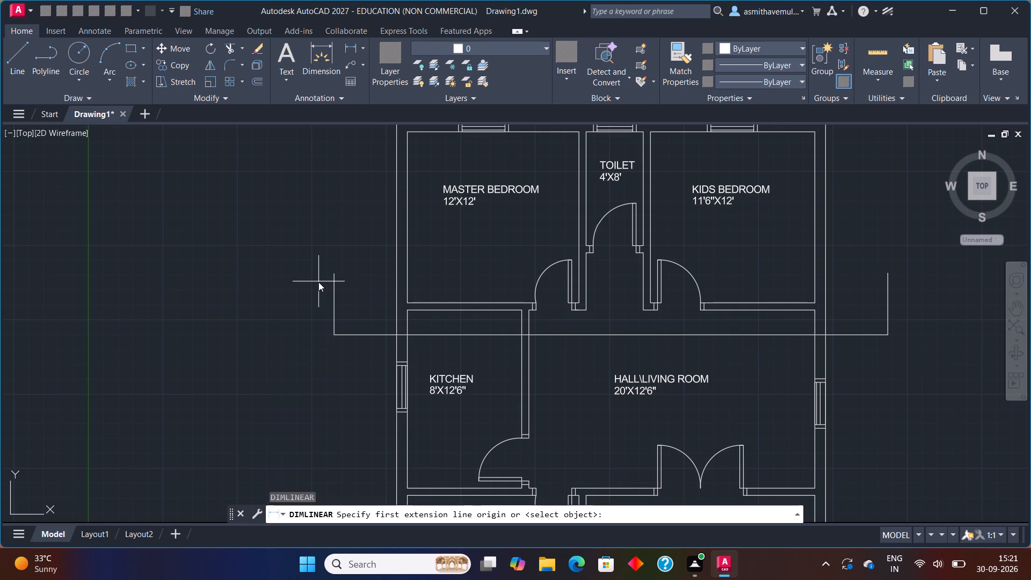
scroll(369, 270, "down", 2)
middle_click_drag(371, 443, 371, 443)
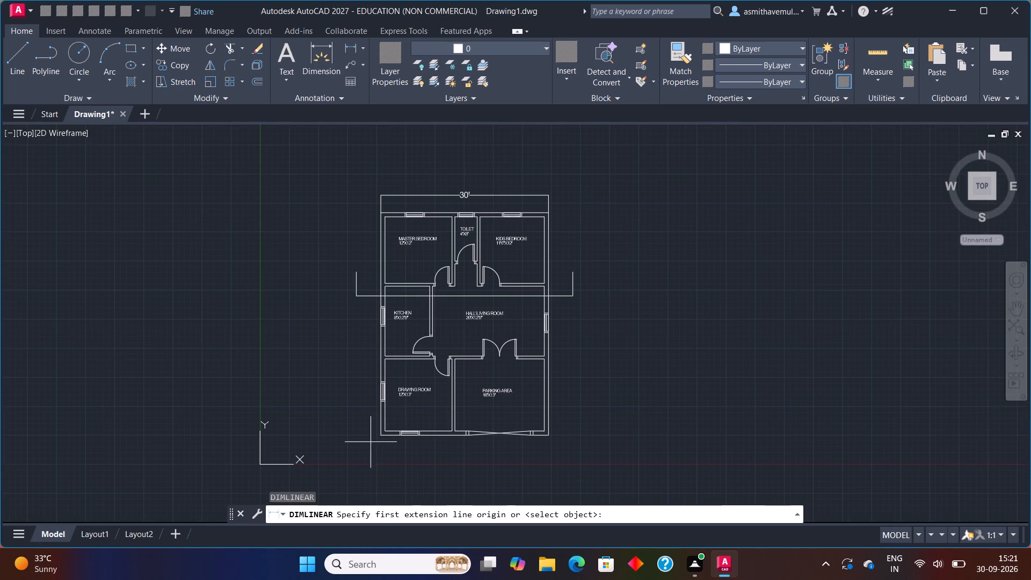
middle_click_drag(371, 443, 374, 390)
scroll(375, 378, "up", 1)
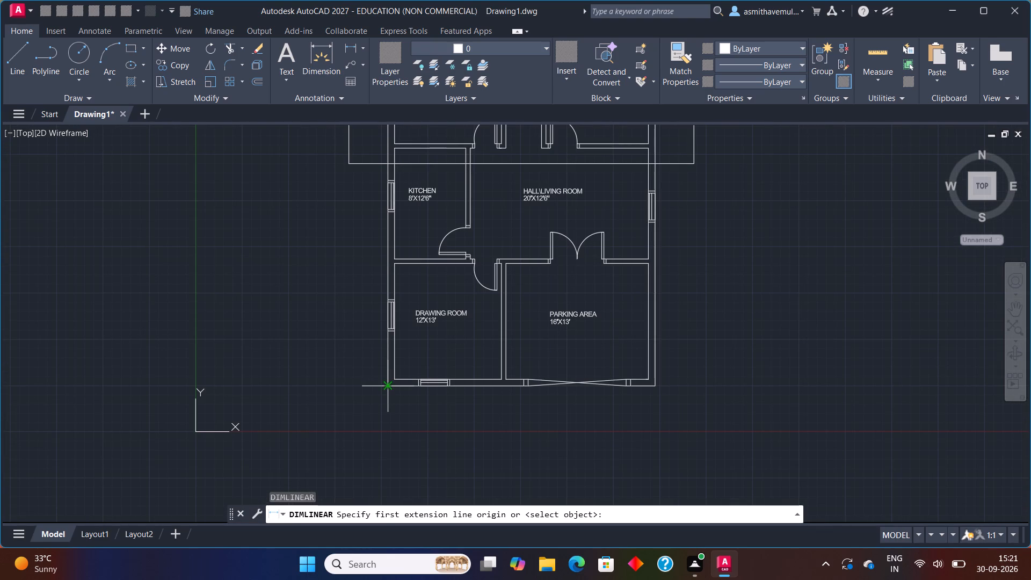
left_click(387, 387)
scroll(407, 214, "down", 2)
middle_click_drag(411, 223, 418, 335)
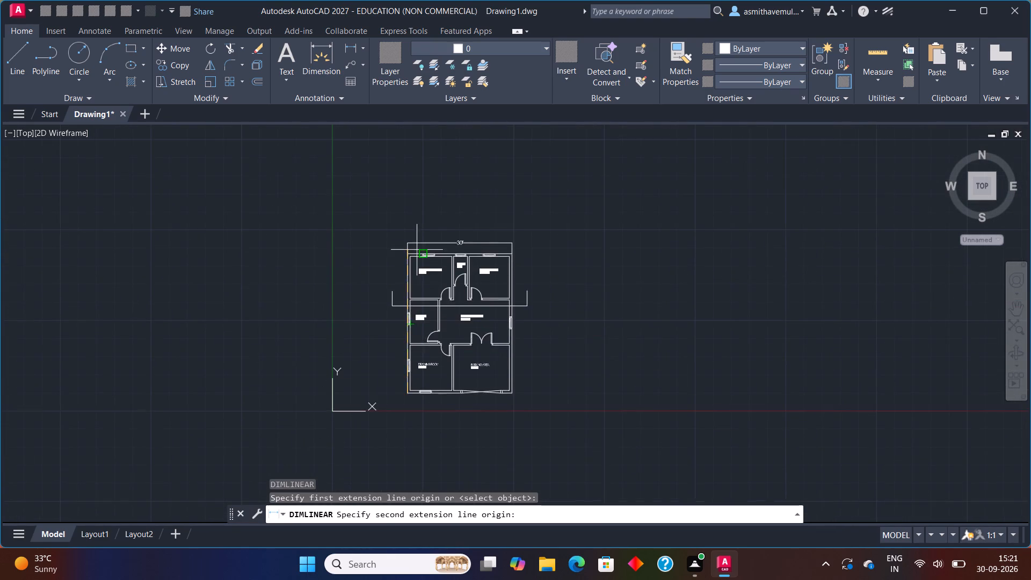
scroll(417, 250, "up", 3)
left_click(376, 270)
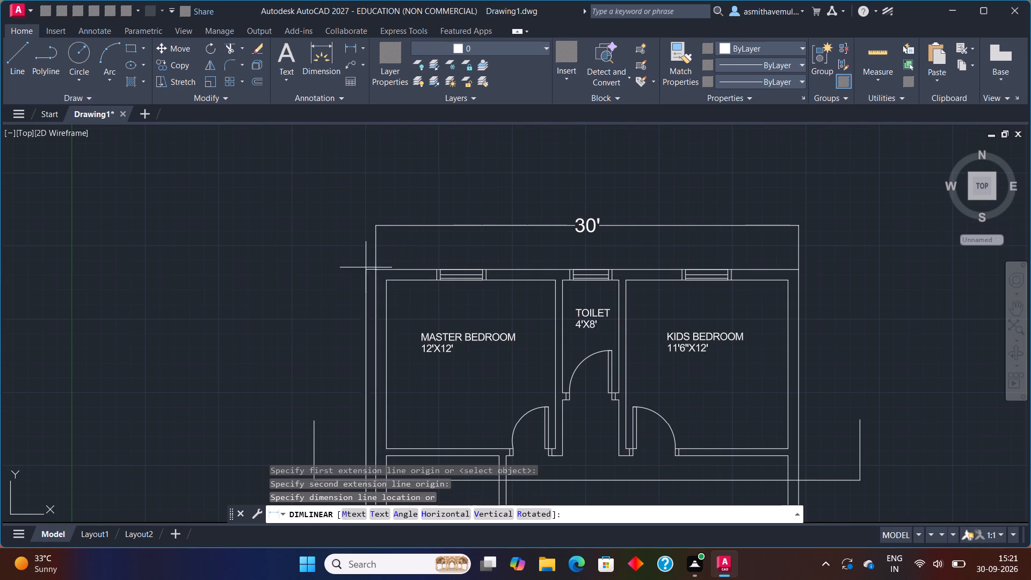
scroll(310, 268, "down", 2)
middle_click_drag(310, 261, 371, 164)
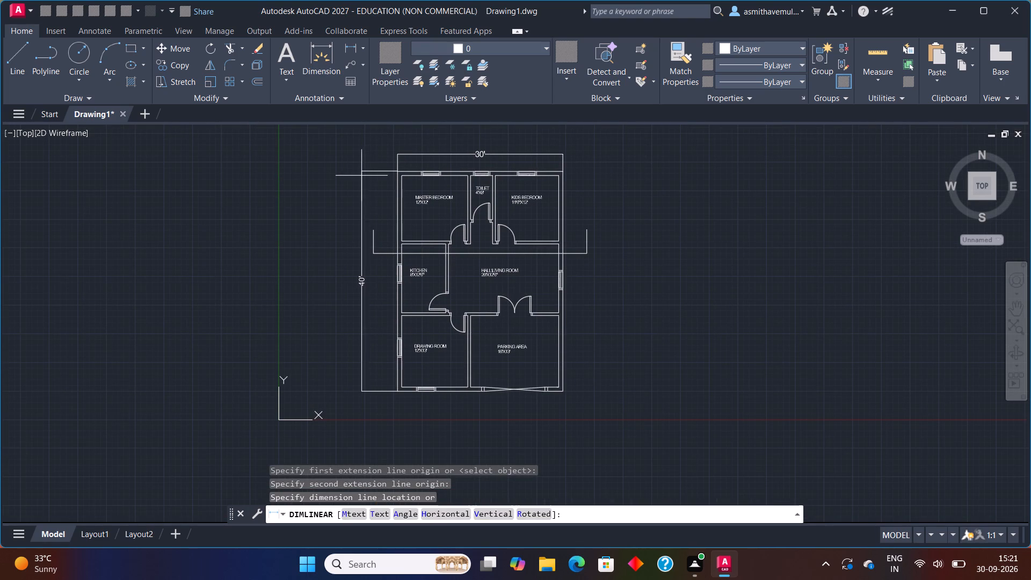
left_click(361, 175)
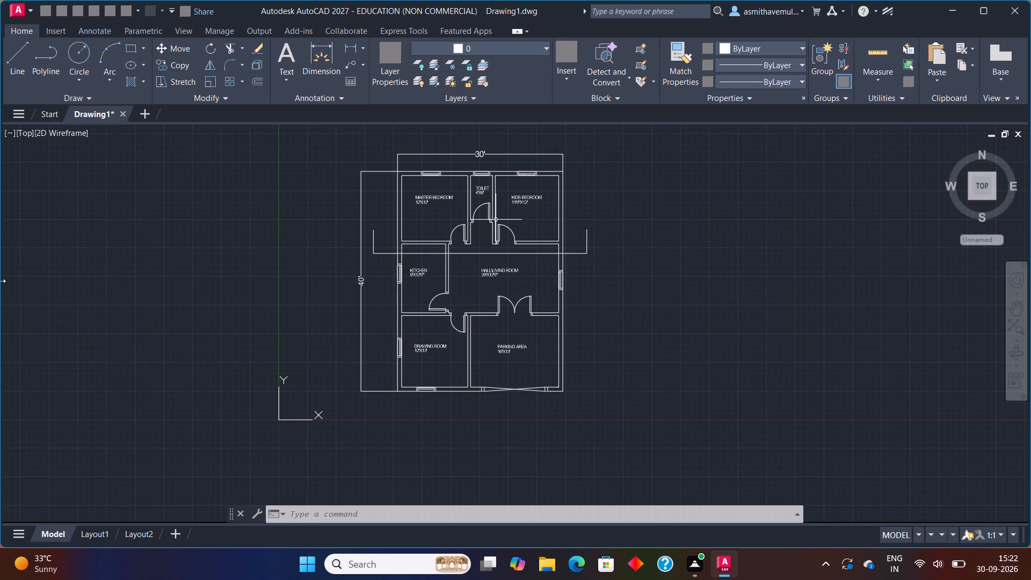
Start a single-line text in the empty space beyond the kids bedroom side of the plan, with height 1' and rotation 0.
type("TEXT")
key("Return")
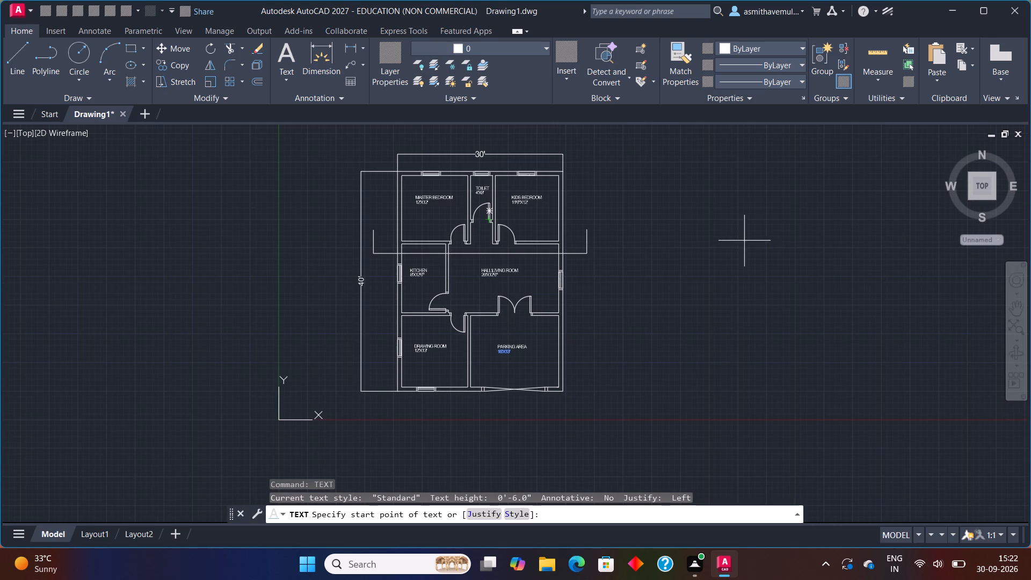
left_click(692, 221)
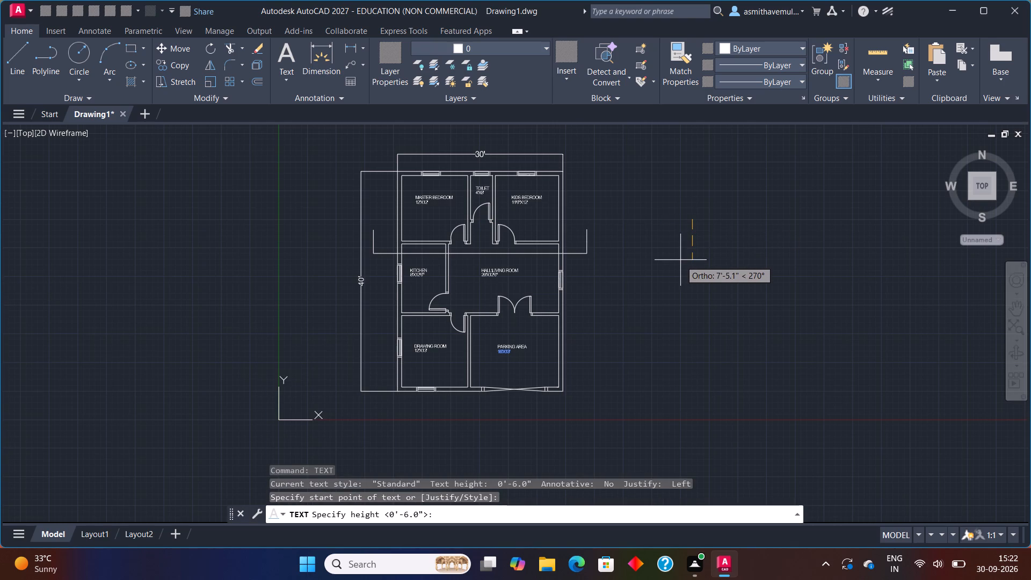
type("1'")
key("Return")
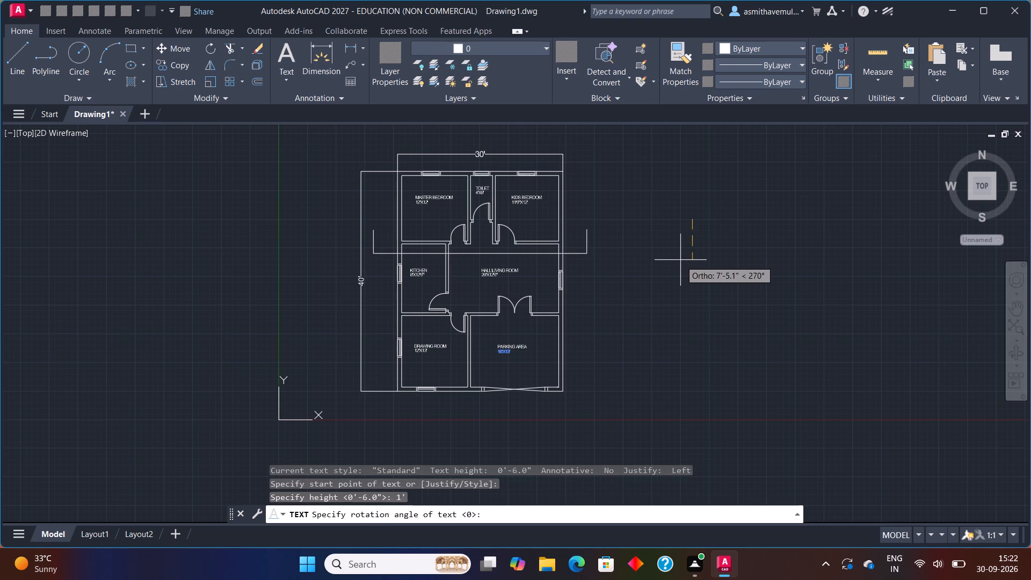
key("0")
key("Return")
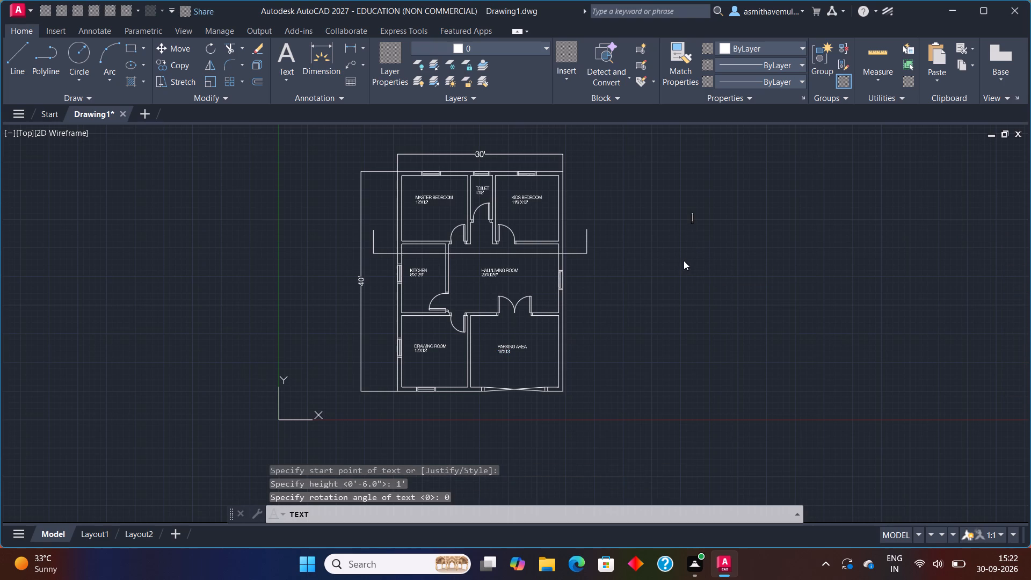
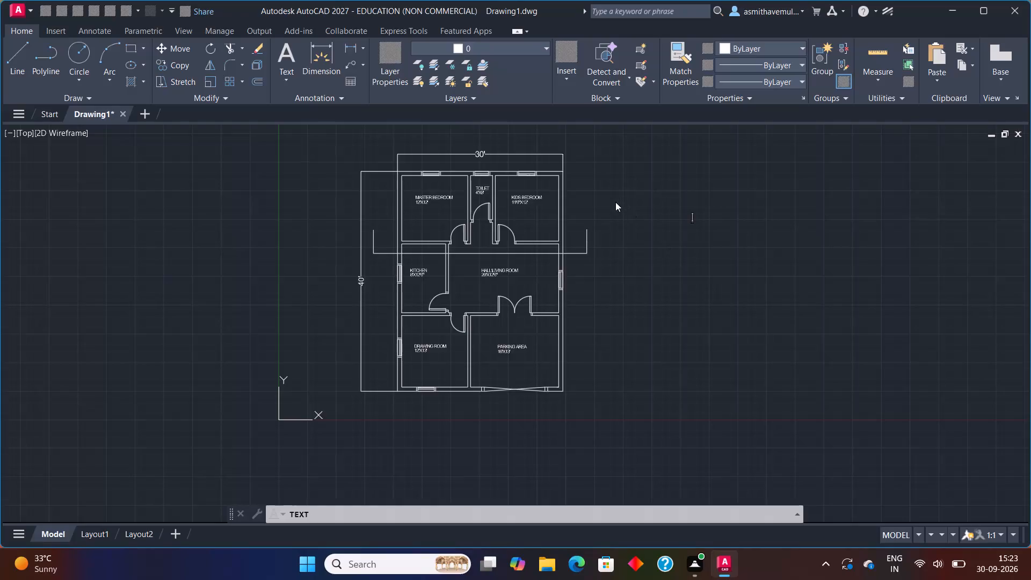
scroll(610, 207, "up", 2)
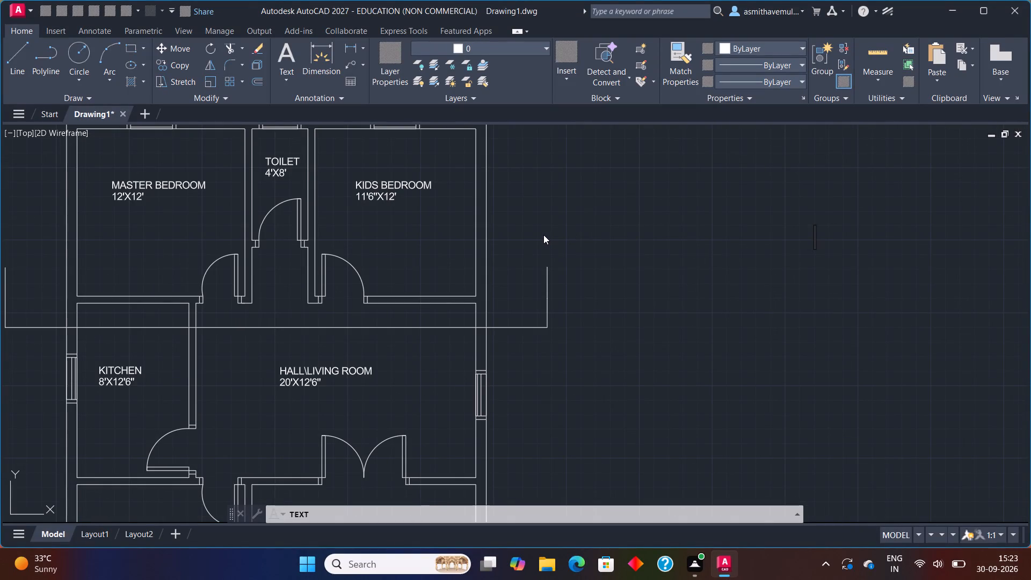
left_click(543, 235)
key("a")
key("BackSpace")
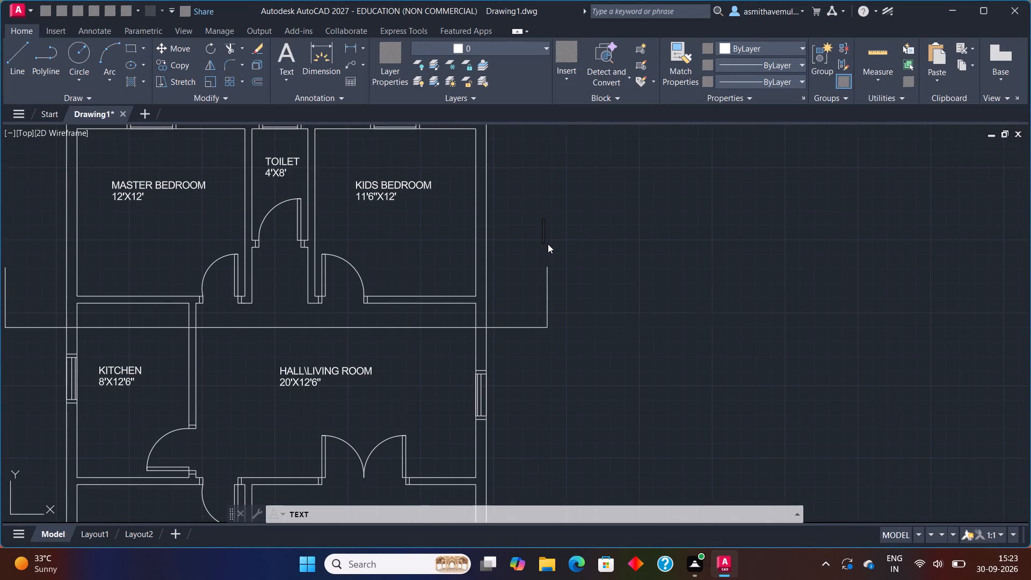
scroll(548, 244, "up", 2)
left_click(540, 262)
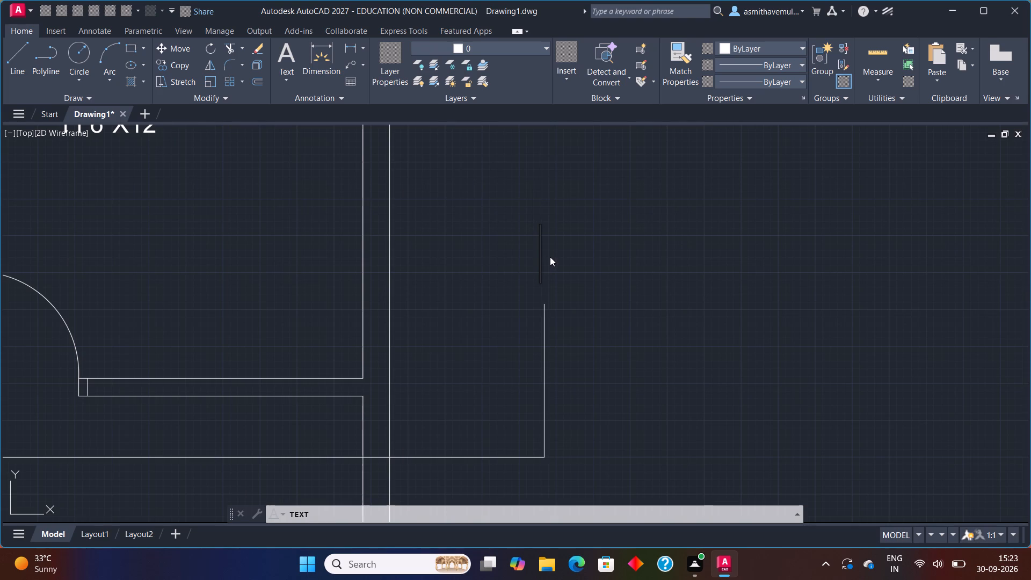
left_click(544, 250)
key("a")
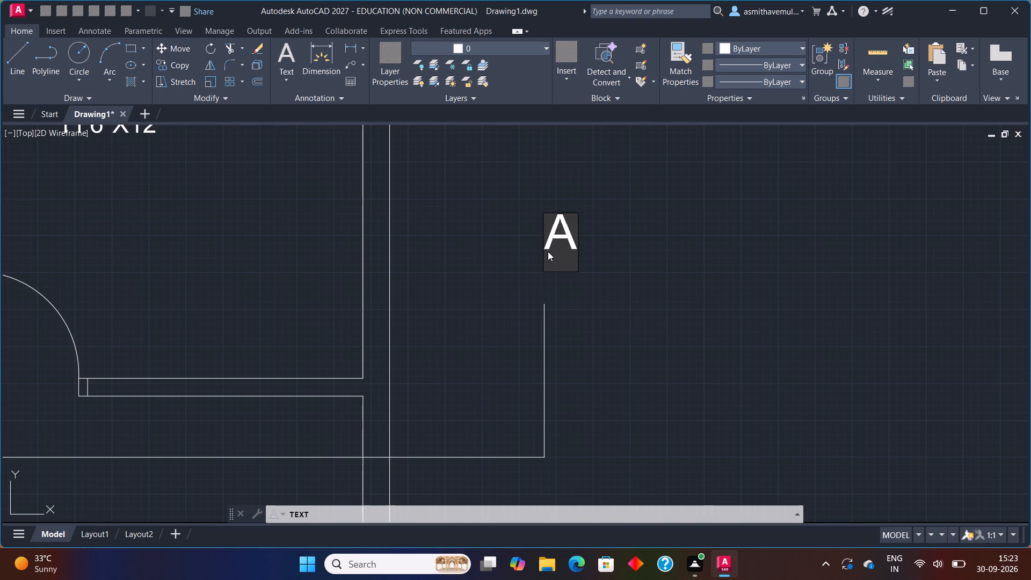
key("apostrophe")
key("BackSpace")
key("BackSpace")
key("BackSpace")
Place the text label A' just above the top of the section line's vertical leg on the kids bedroom side.
scroll(548, 251, "up", 1)
left_click(527, 255)
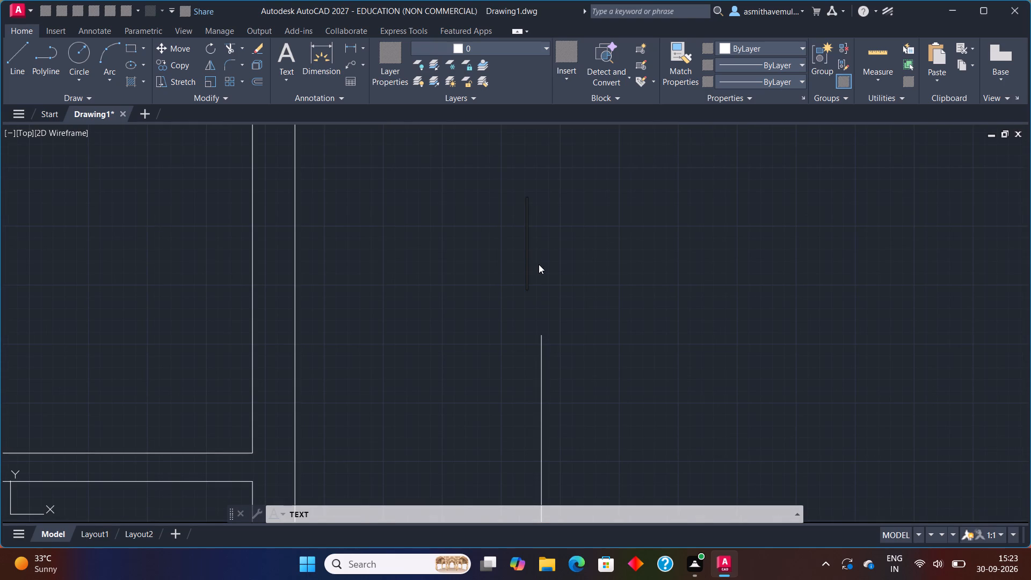
key("a")
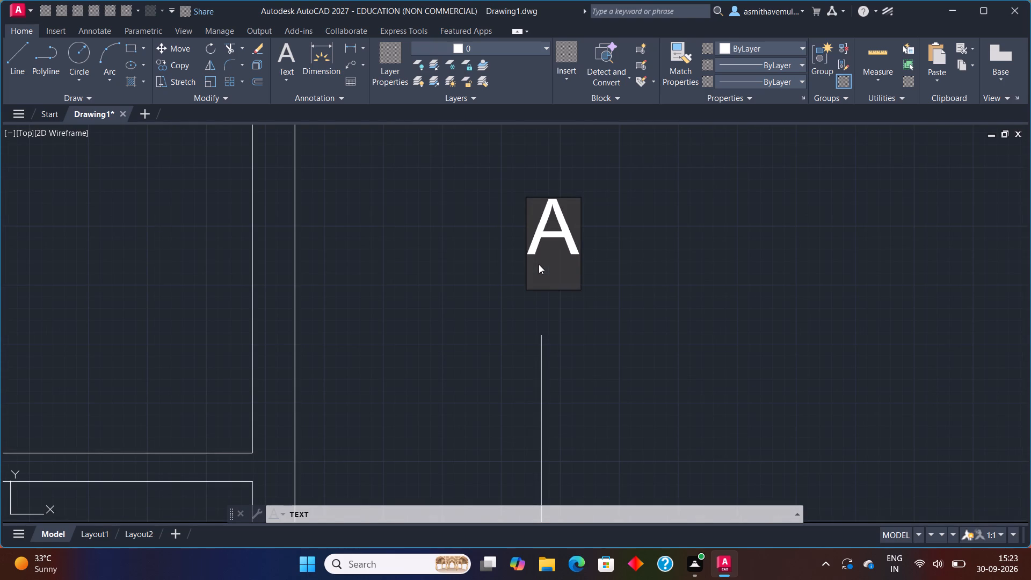
key("apostrophe")
Place the text label A just above the top of the section line's vertical leg on the kitchen side and finish the text.
scroll(511, 282, "down", 2)
middle_click_drag(387, 243, 758, 242)
middle_click_drag(468, 231, 803, 213)
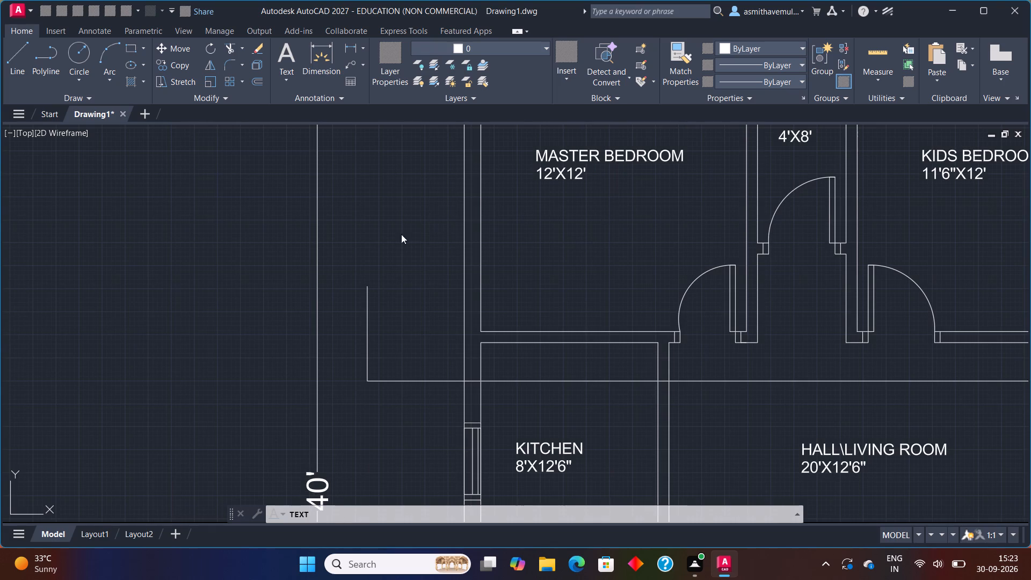
scroll(362, 256, "up", 1)
left_click(362, 254)
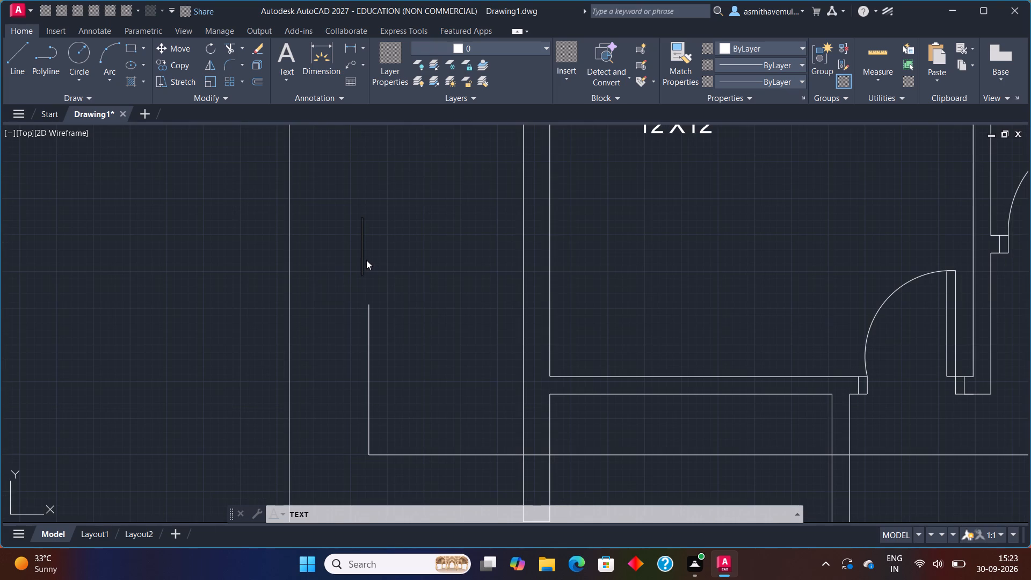
key("a")
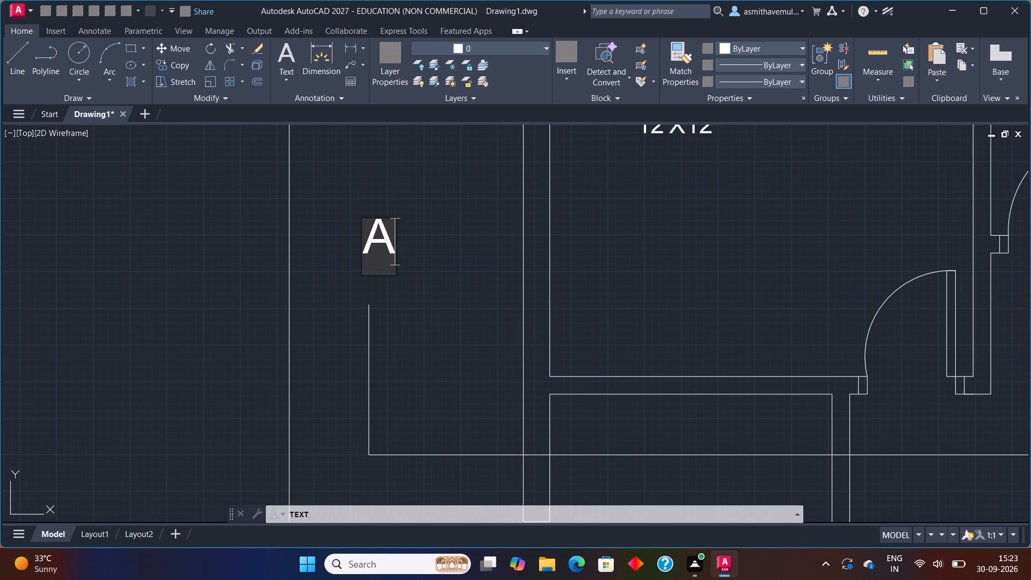
left_click(215, 259)
key("Escape")
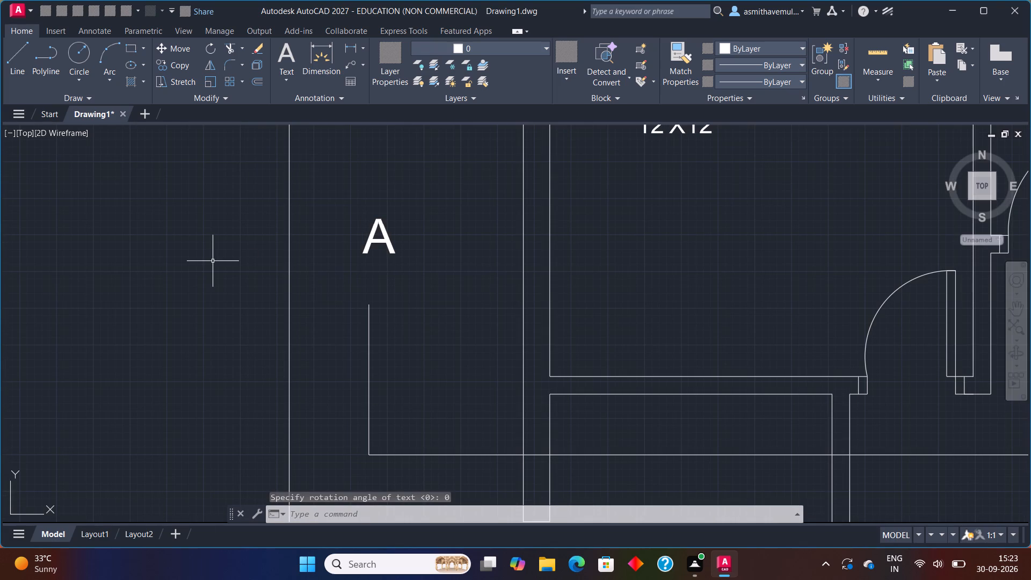
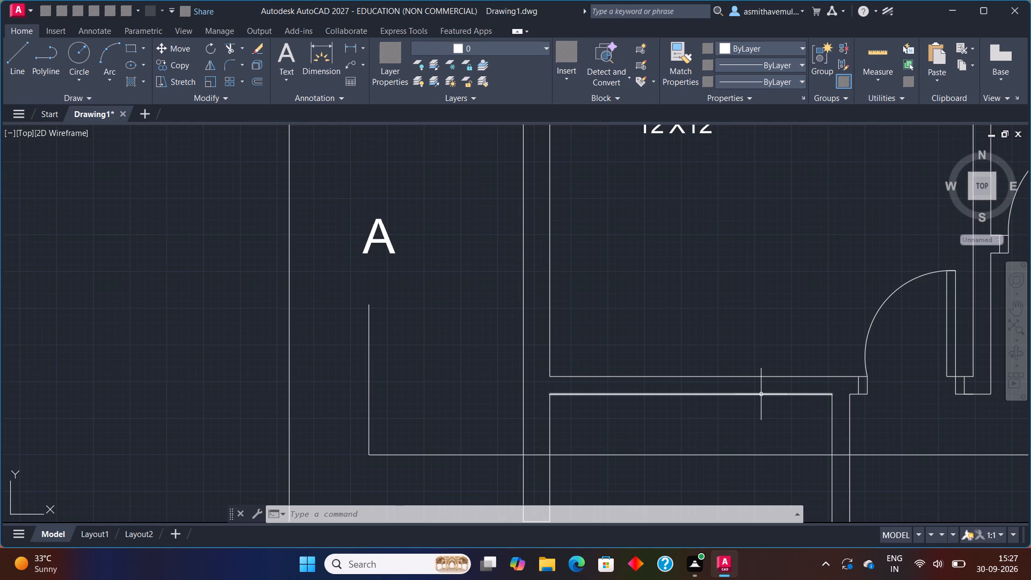
Draw a circle of about 1'-6" radius around the A label at the kitchen-side end of the section line.
scroll(374, 224, "down", 1)
scroll(505, 320, "down", 2)
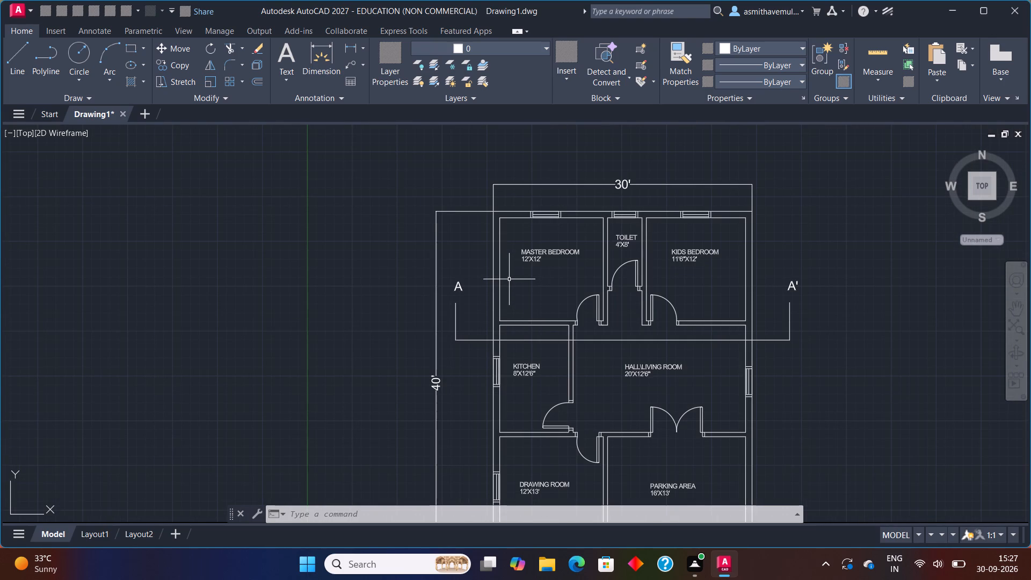
key("c")
key("Return")
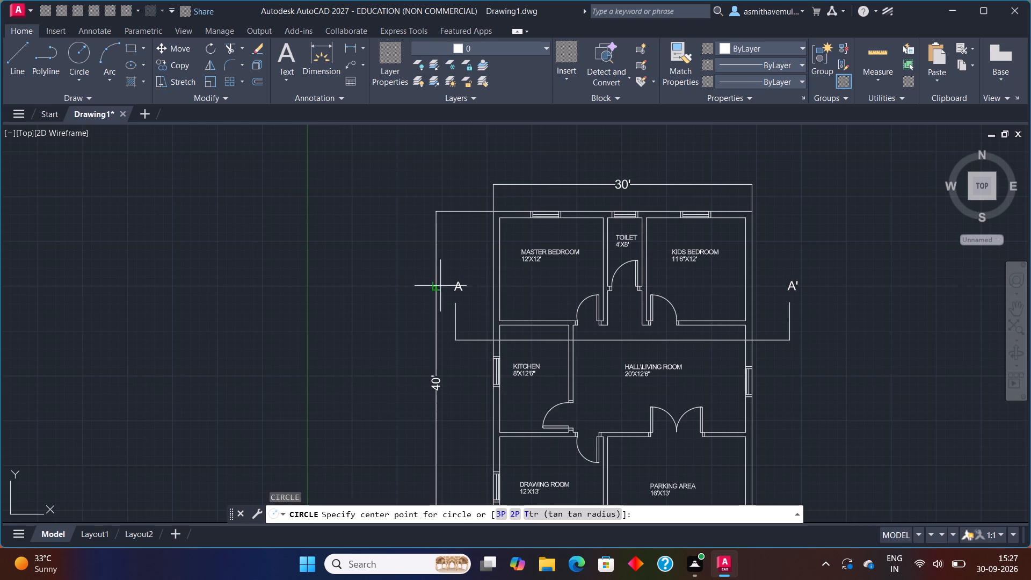
scroll(475, 290, "up", 3)
left_click(398, 272)
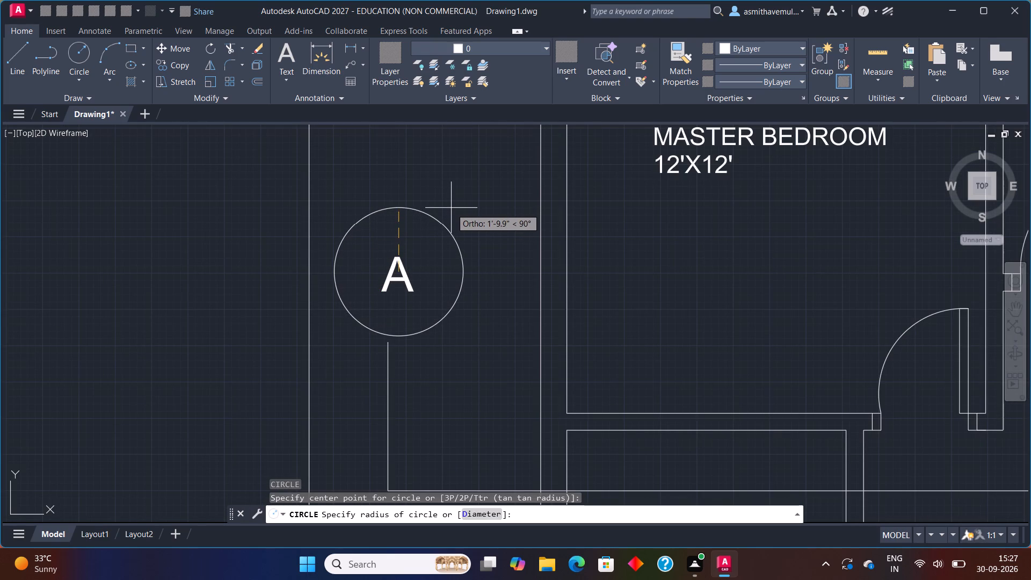
left_click(440, 220)
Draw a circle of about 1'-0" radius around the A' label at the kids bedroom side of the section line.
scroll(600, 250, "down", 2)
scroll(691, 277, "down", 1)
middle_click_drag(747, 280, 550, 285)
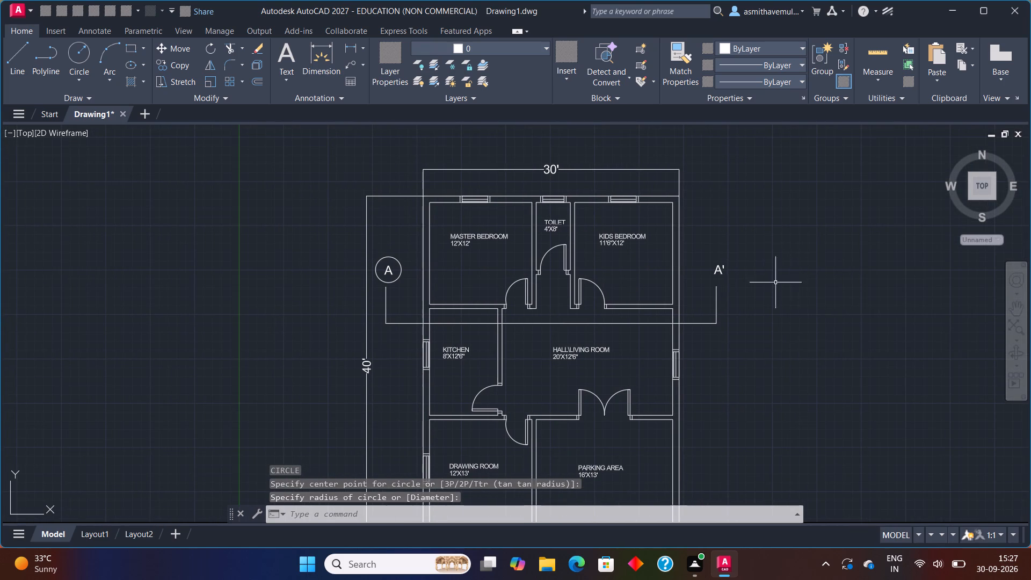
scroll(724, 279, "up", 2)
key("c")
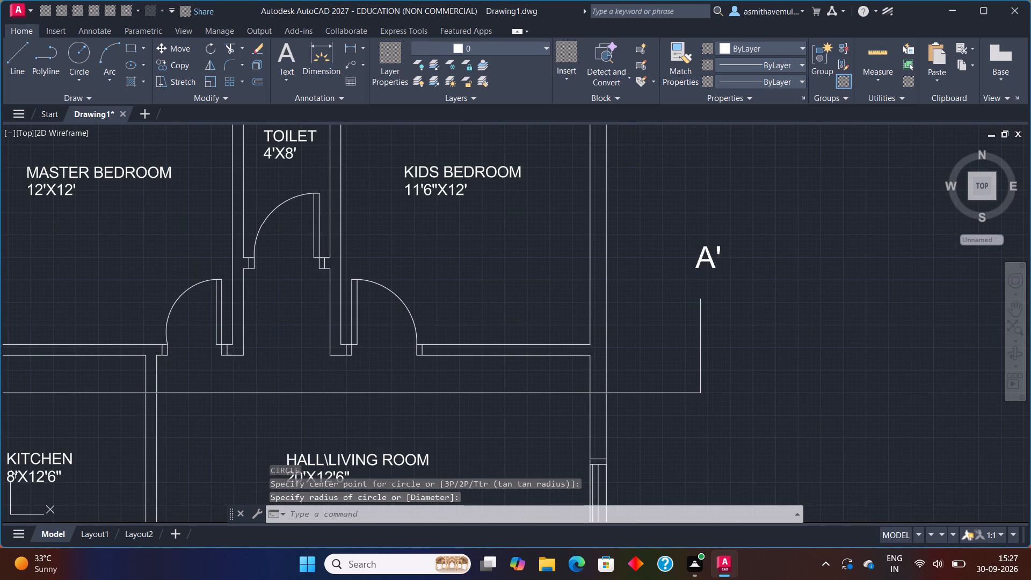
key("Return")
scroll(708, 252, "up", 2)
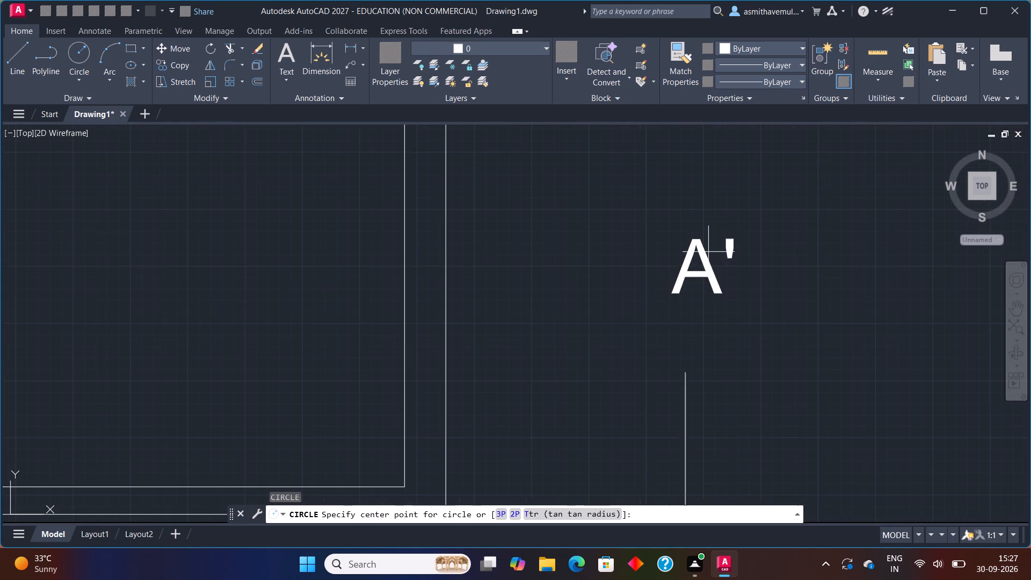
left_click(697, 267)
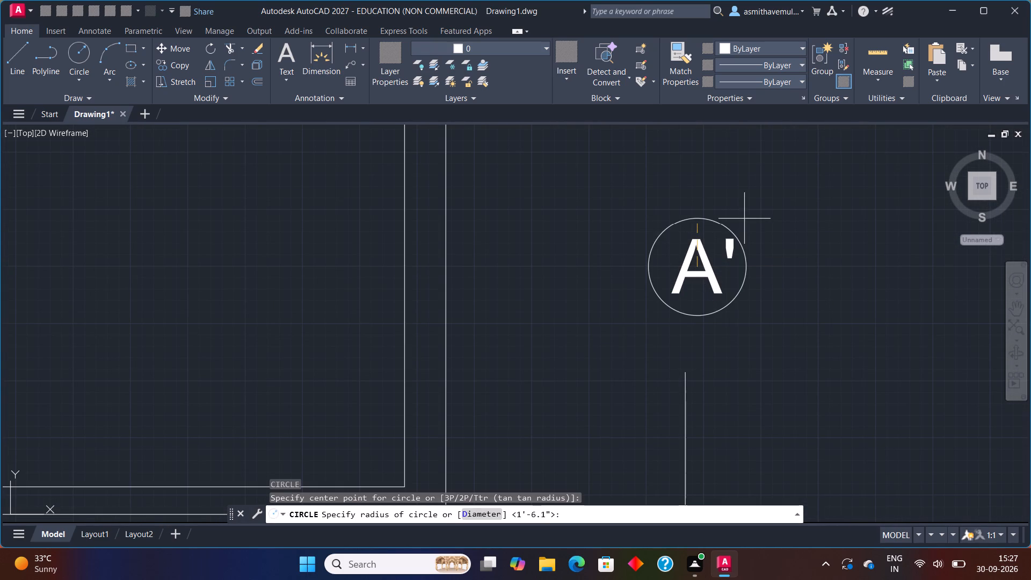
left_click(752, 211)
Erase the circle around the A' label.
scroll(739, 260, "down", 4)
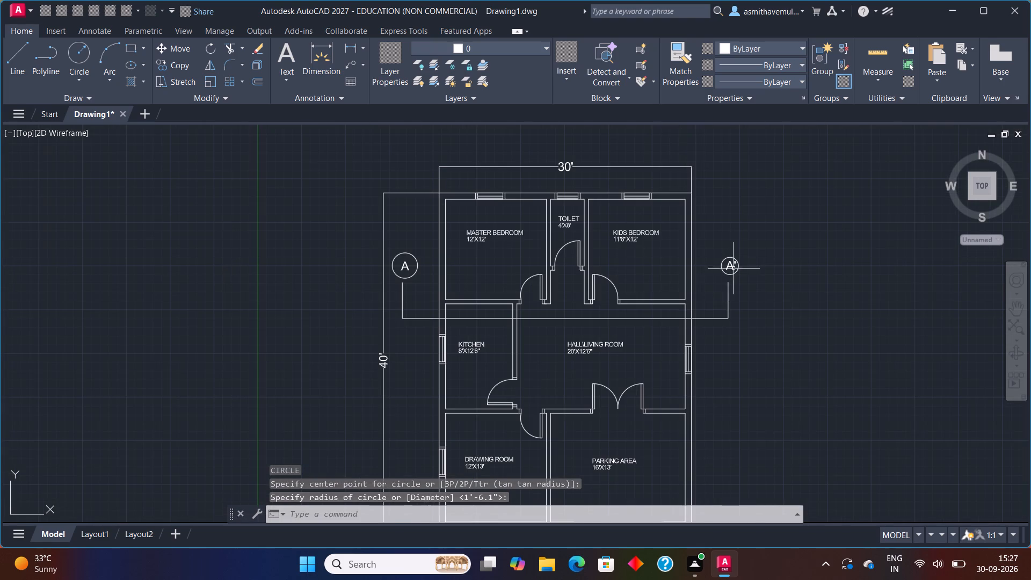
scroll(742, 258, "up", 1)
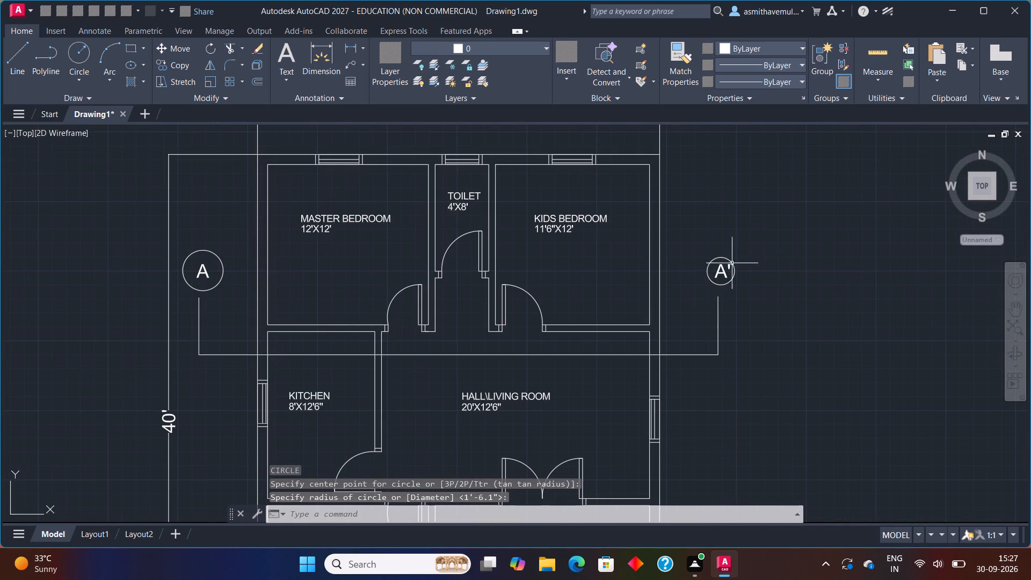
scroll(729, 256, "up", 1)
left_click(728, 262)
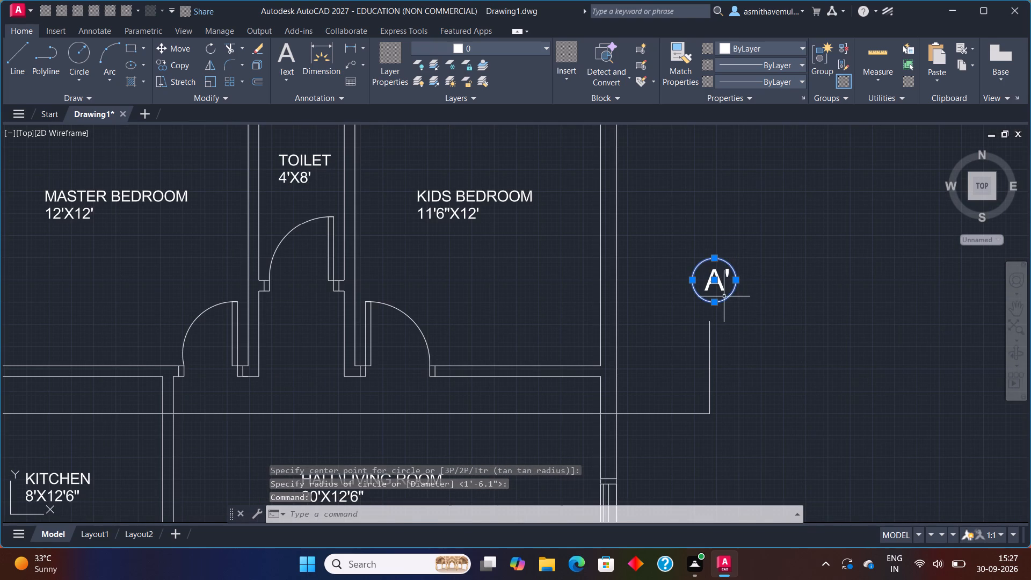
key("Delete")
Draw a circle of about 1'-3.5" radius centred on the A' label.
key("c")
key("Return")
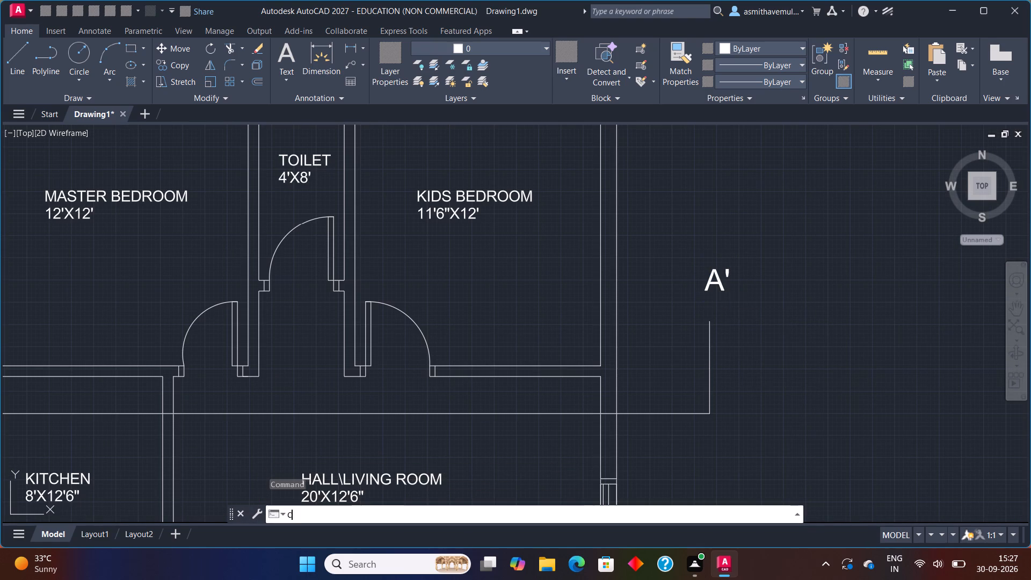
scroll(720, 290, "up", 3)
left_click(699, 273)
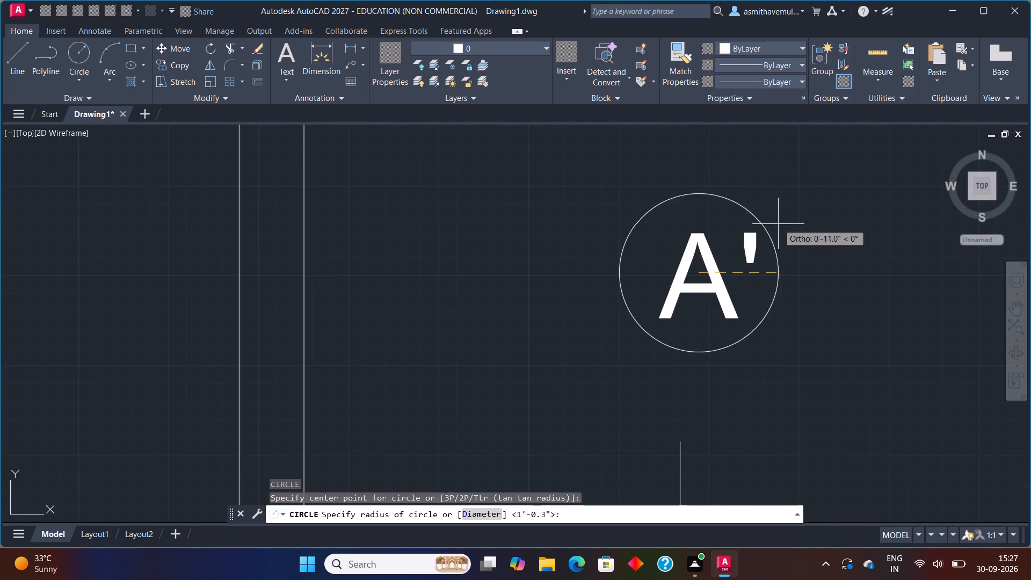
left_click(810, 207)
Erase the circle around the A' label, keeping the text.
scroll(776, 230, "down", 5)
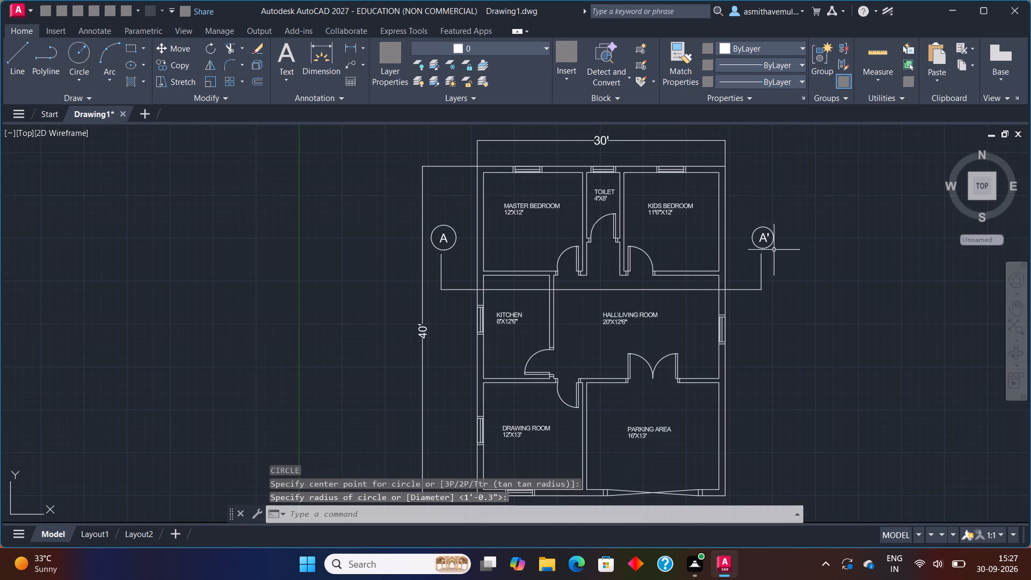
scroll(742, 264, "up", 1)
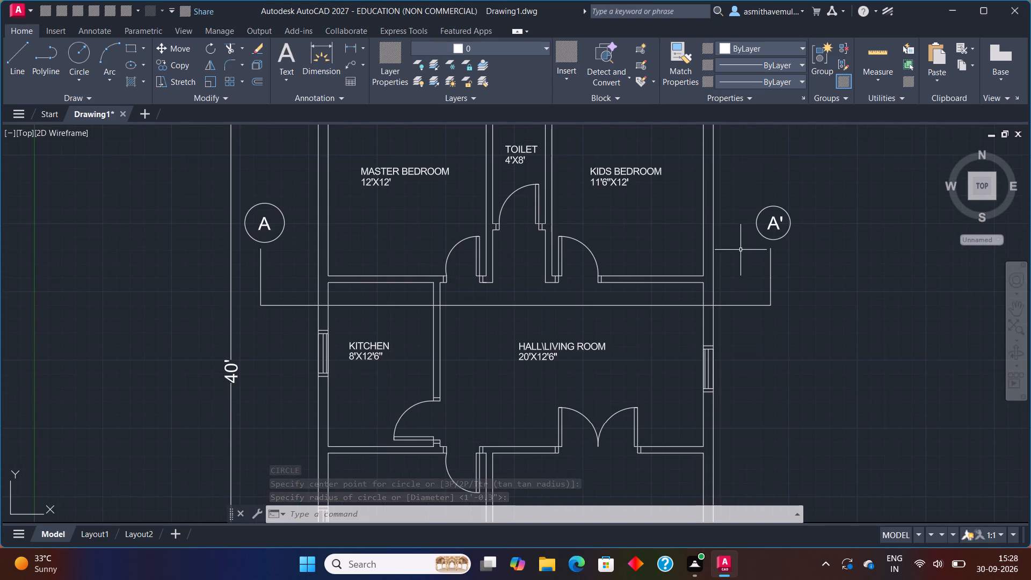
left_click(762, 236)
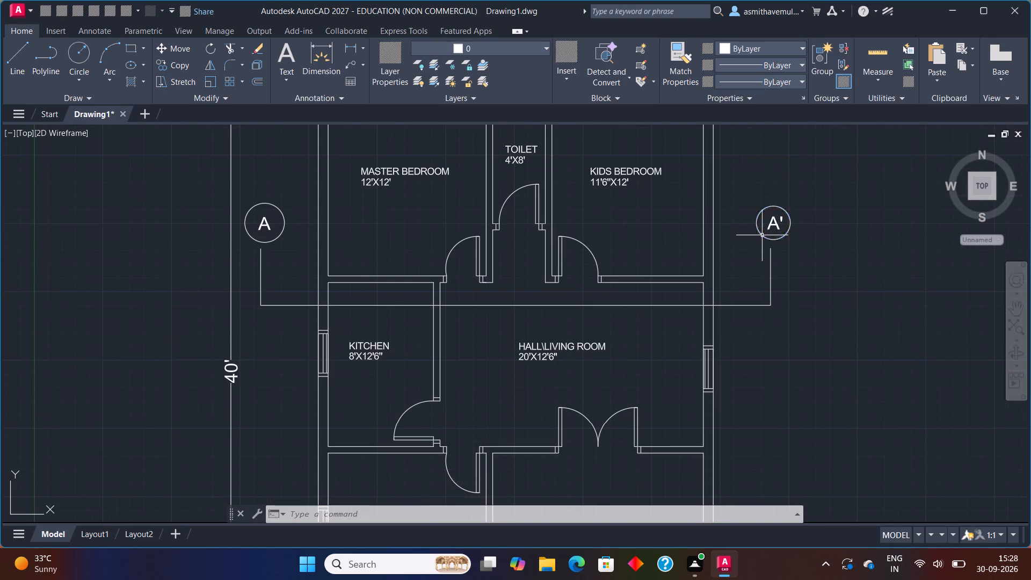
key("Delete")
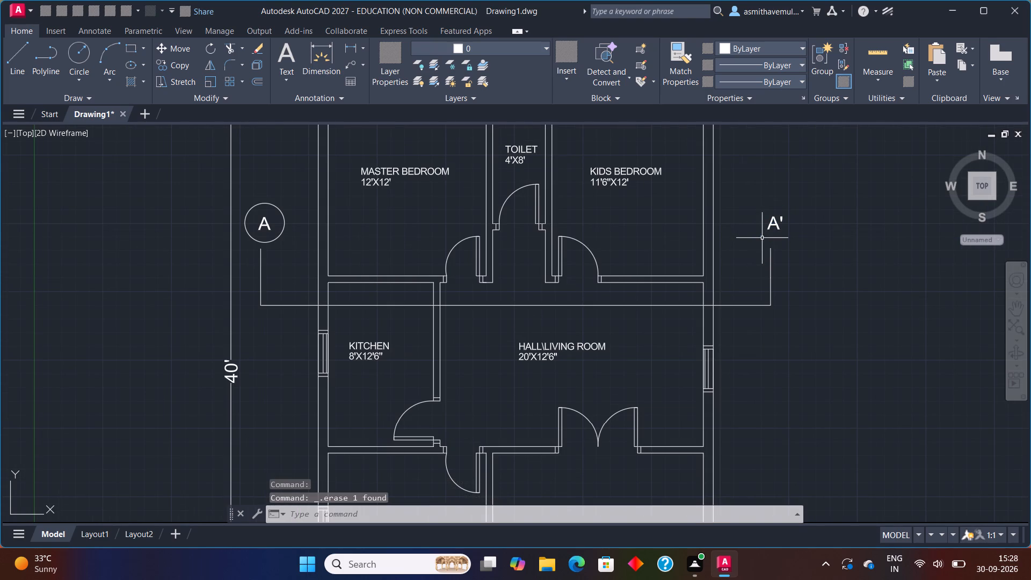
Draw a circle of about 1'-6" radius around the A' label, similar in size to the circle around A.
key("c")
key("Return")
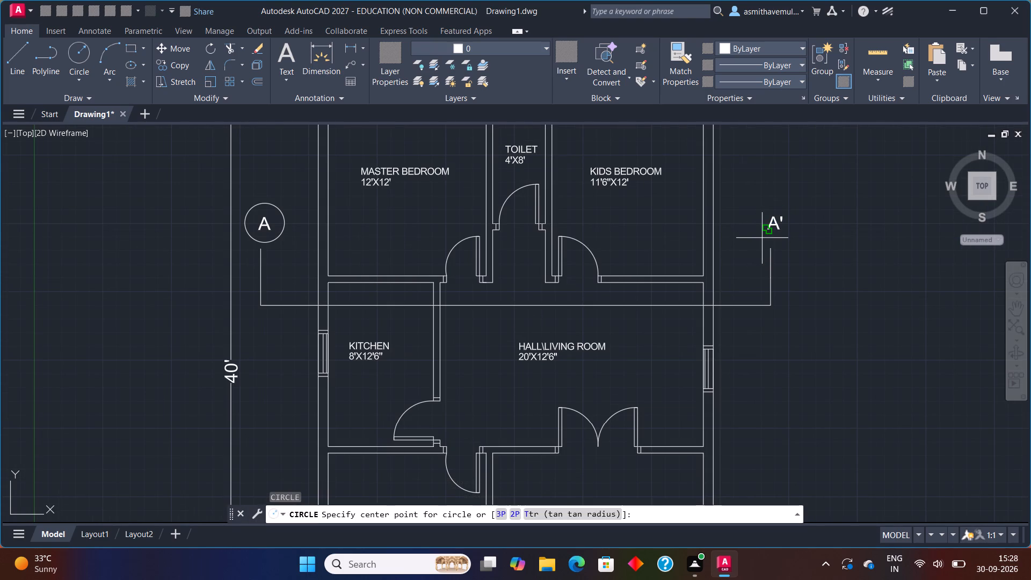
scroll(776, 223, "up", 2)
left_click(766, 223)
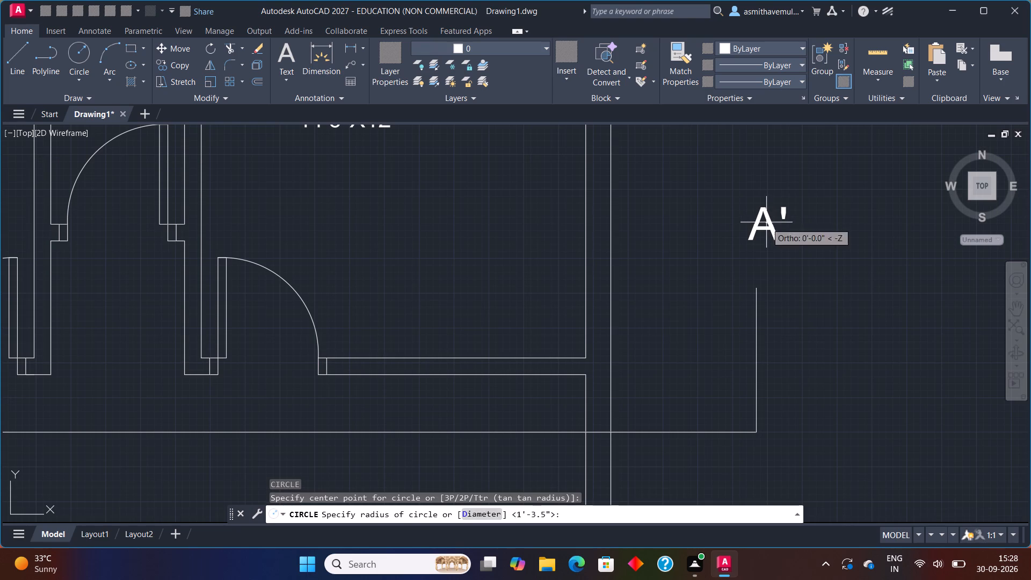
scroll(804, 193, "down", 2)
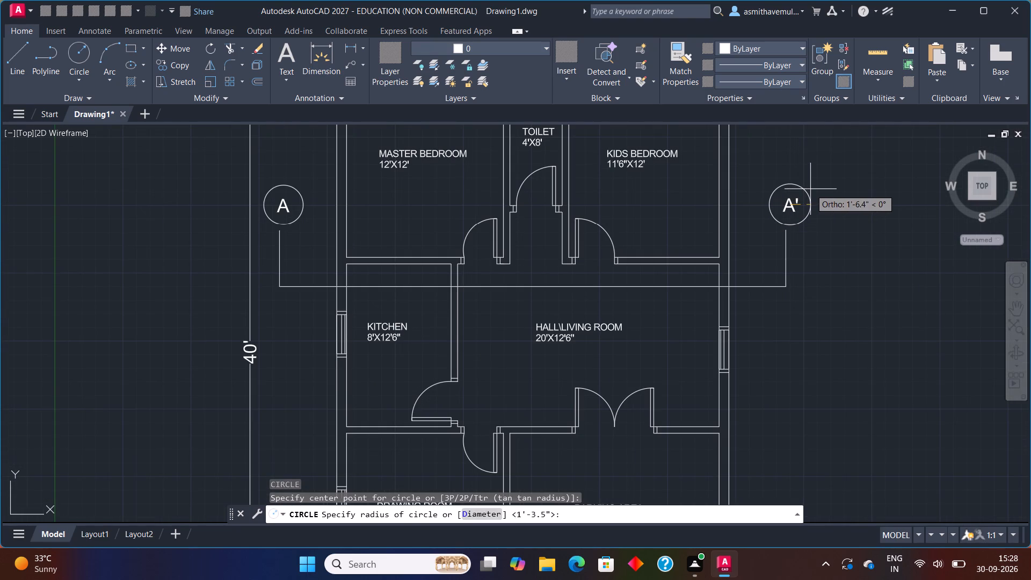
left_click(811, 187)
scroll(721, 275, "down", 2)
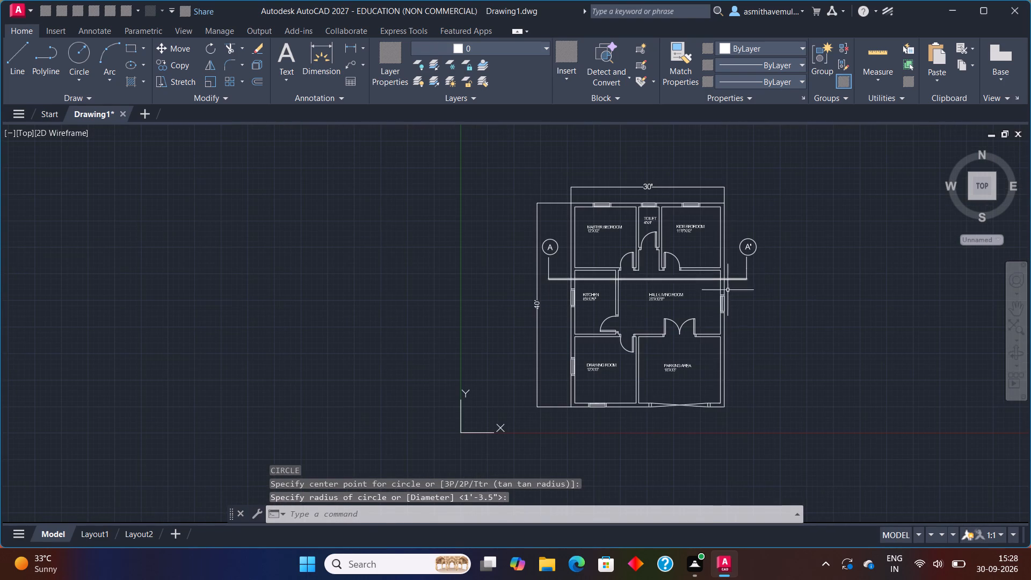
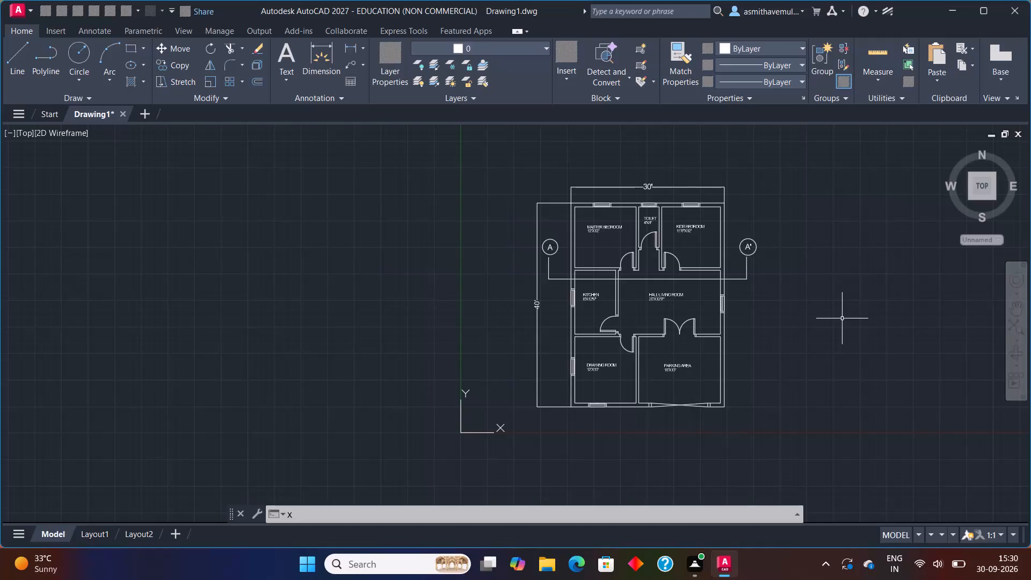
Draw vertical XLINE construction lines through the outer and inner faces of the plan's west exterior wall.
type("LIN")
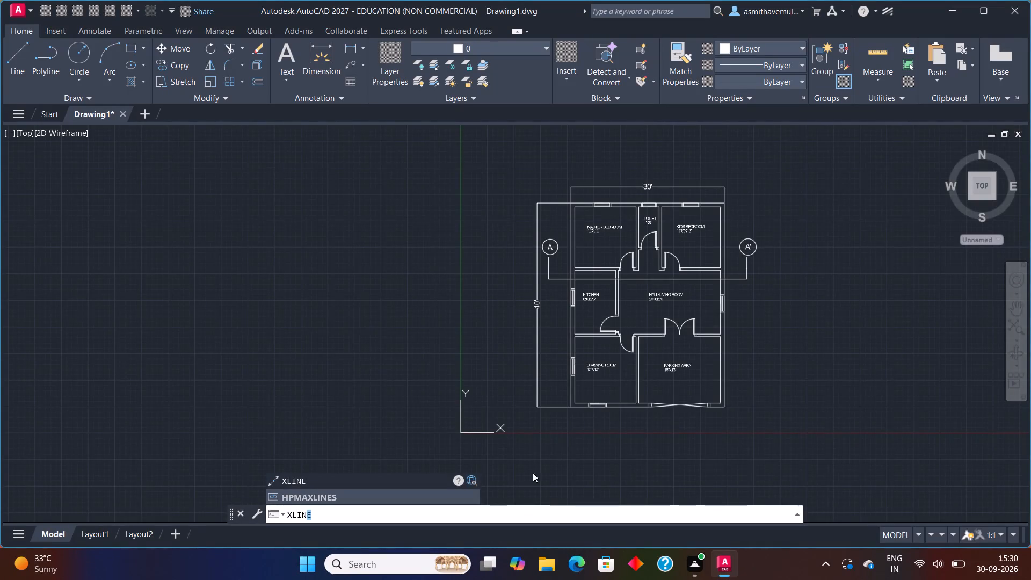
left_click(427, 482)
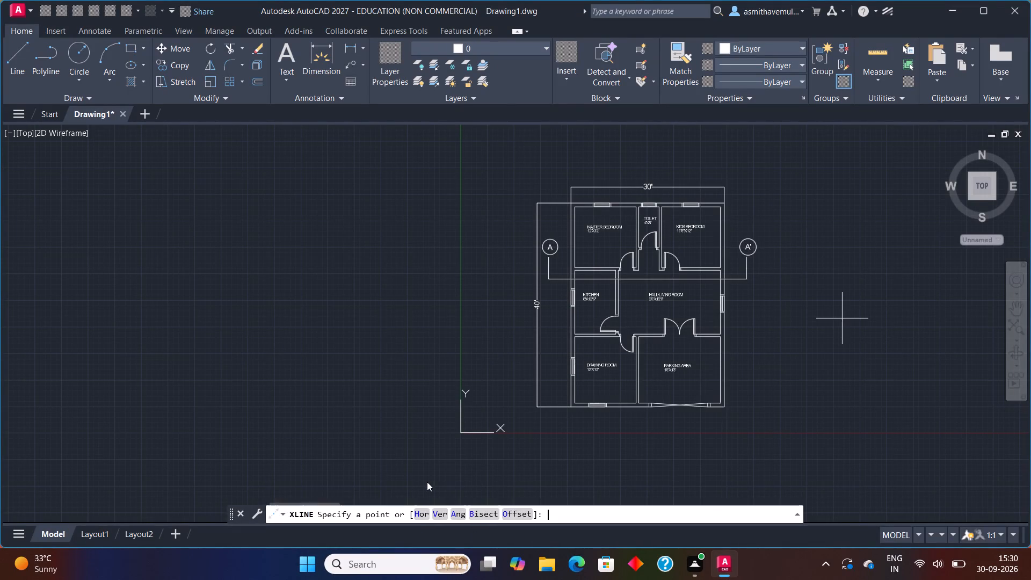
left_click(438, 515)
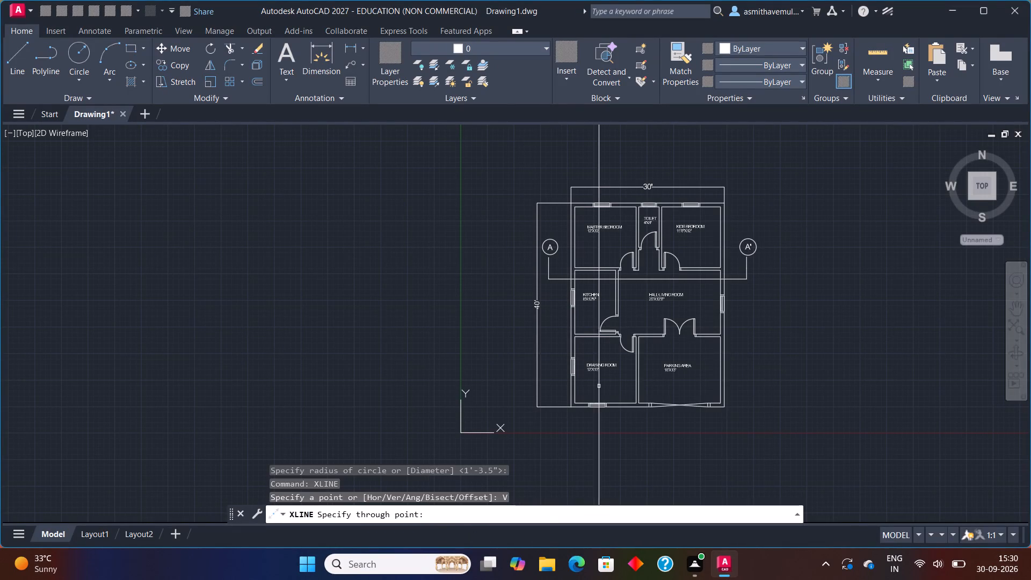
scroll(598, 388, "up", 2)
middle_click_drag(590, 389, 505, 509)
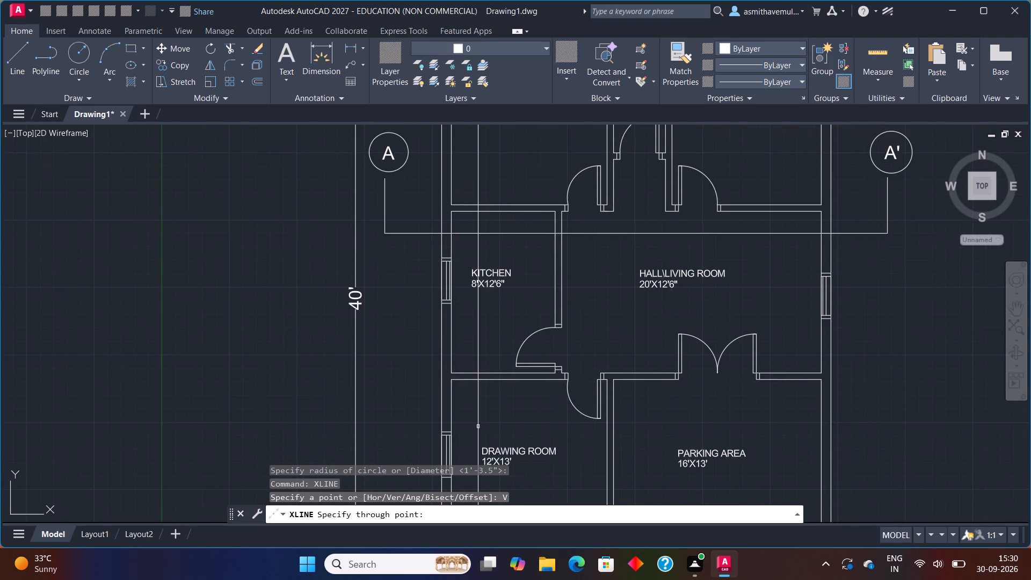
scroll(480, 409, "down", 2)
middle_click_drag(480, 393, 455, 453)
scroll(446, 455, "up", 2)
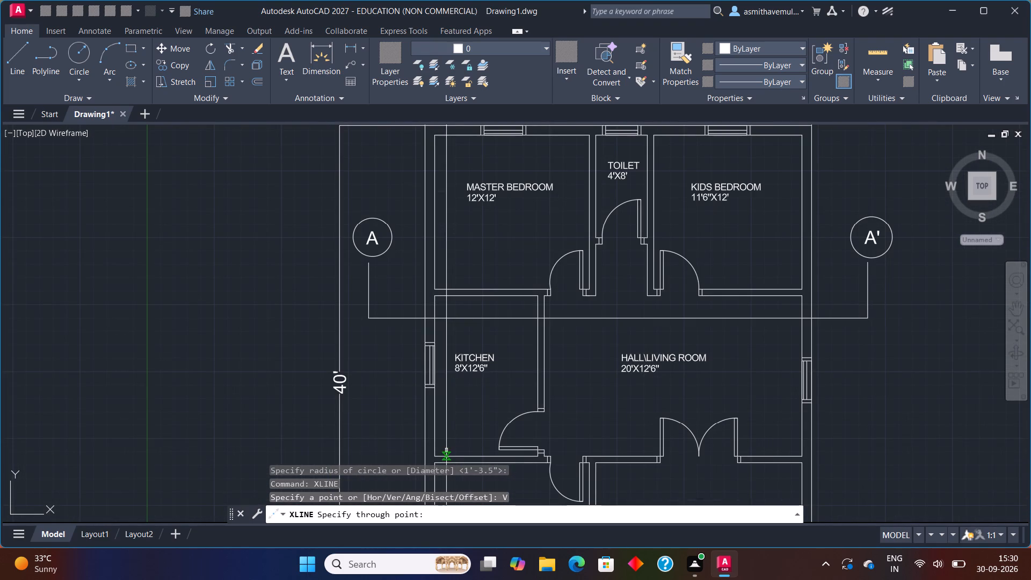
scroll(430, 447, "up", 2)
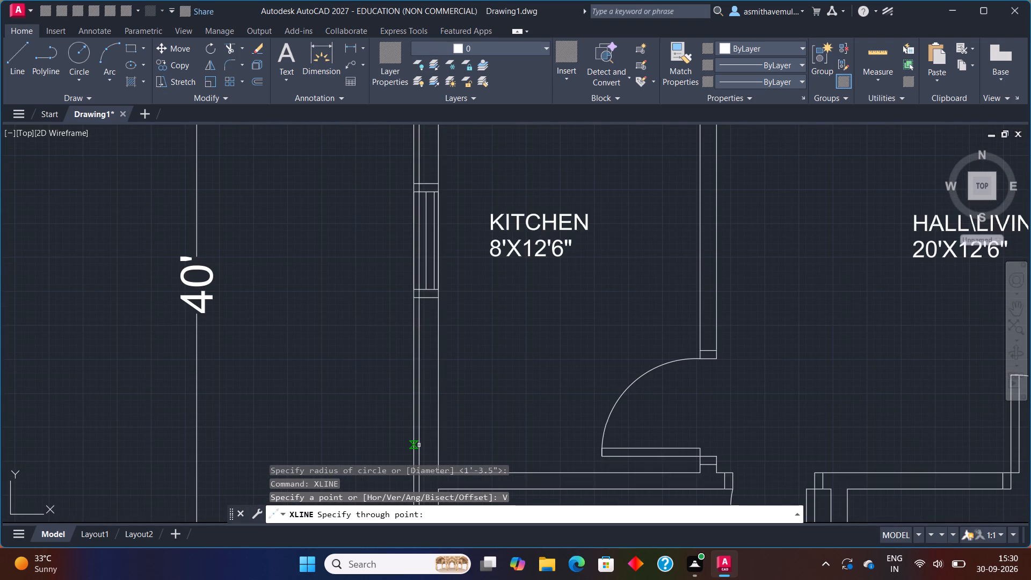
scroll(418, 439, "up", 1)
middle_click_drag(418, 438, 402, 579)
scroll(424, 386, "down", 3)
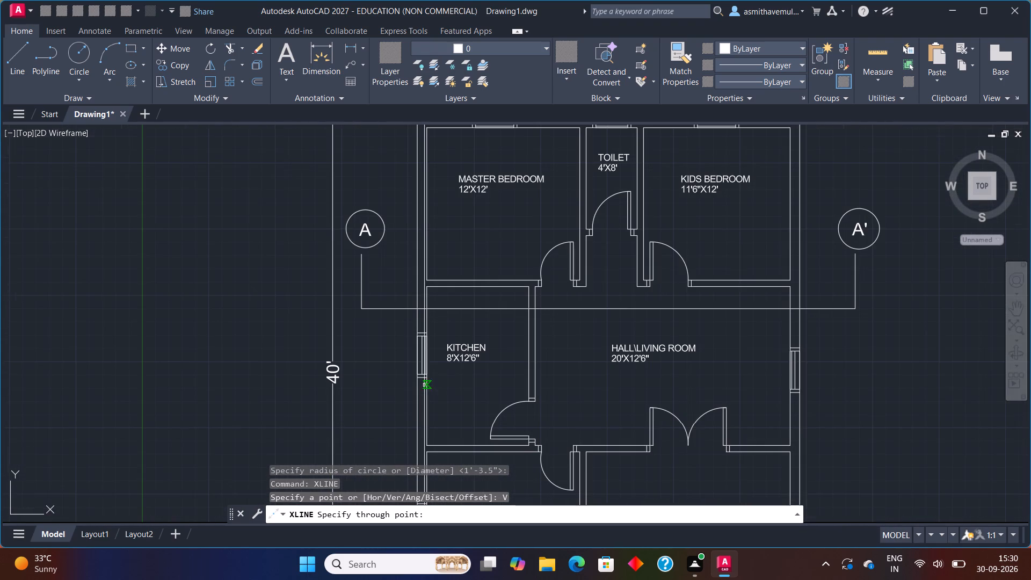
middle_click_drag(428, 366, 374, 536)
scroll(379, 431, "up", 2)
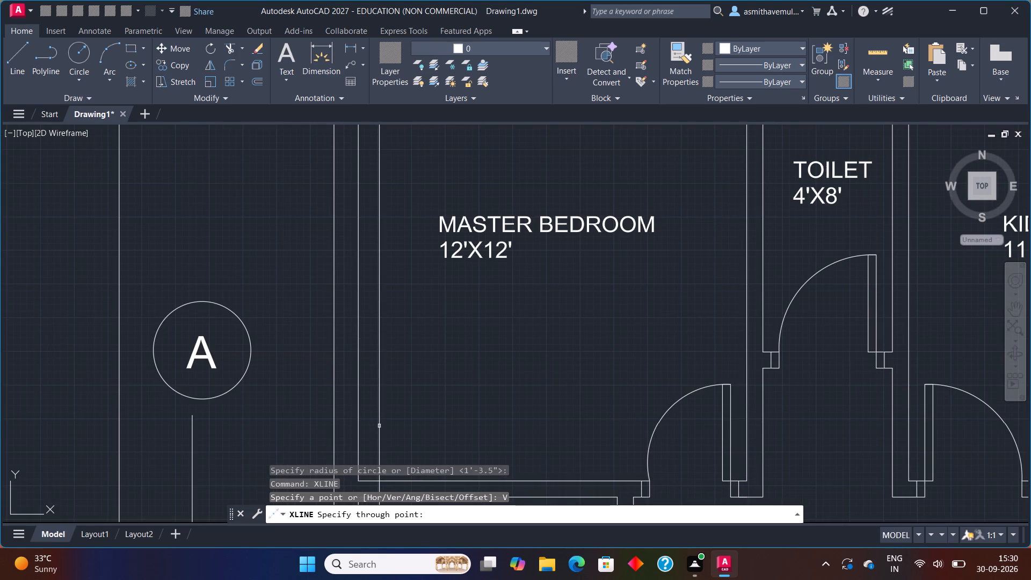
middle_click_drag(378, 422, 379, 316)
scroll(334, 380, "up", 1)
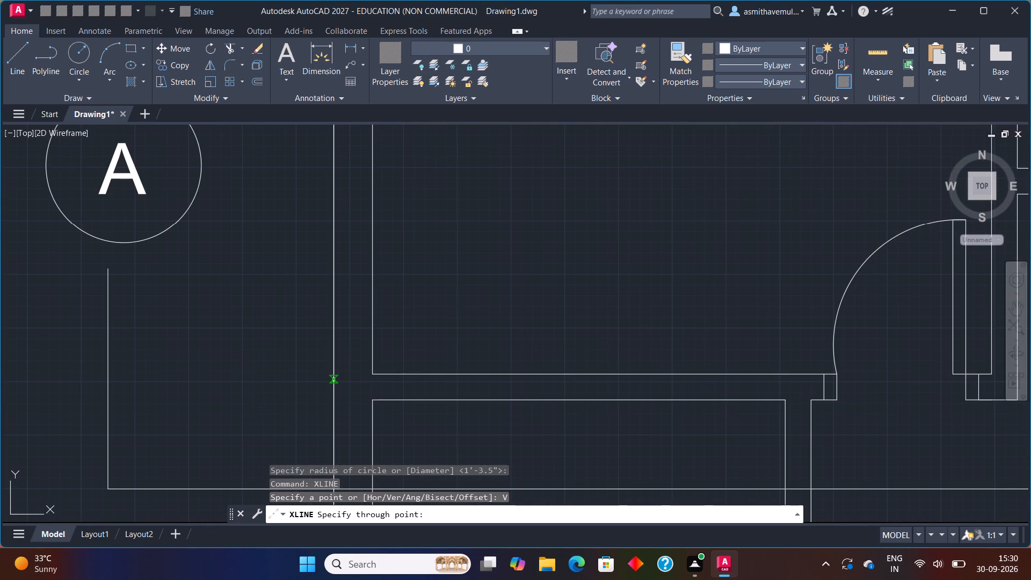
left_click(333, 380)
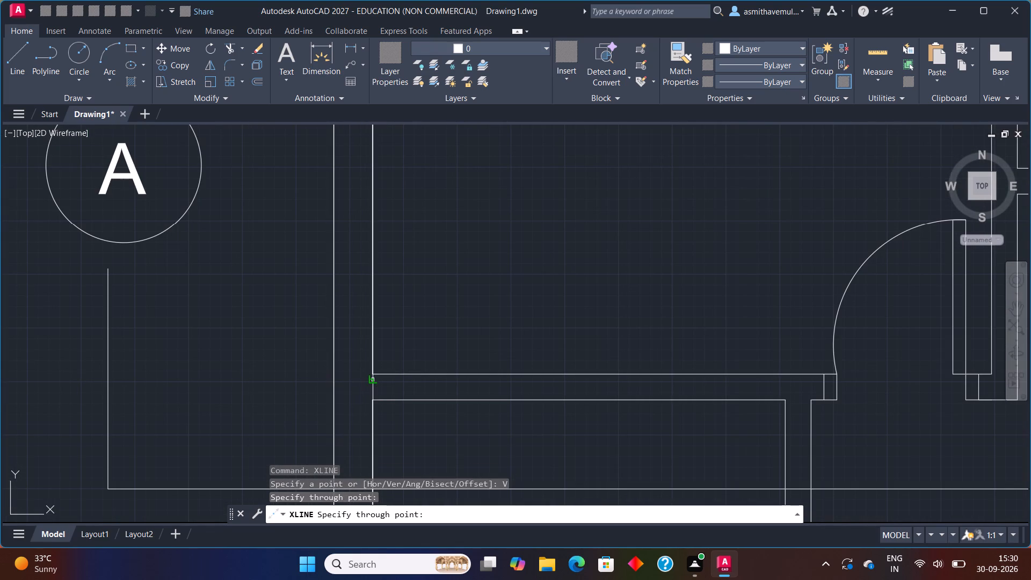
scroll(372, 380, "up", 2)
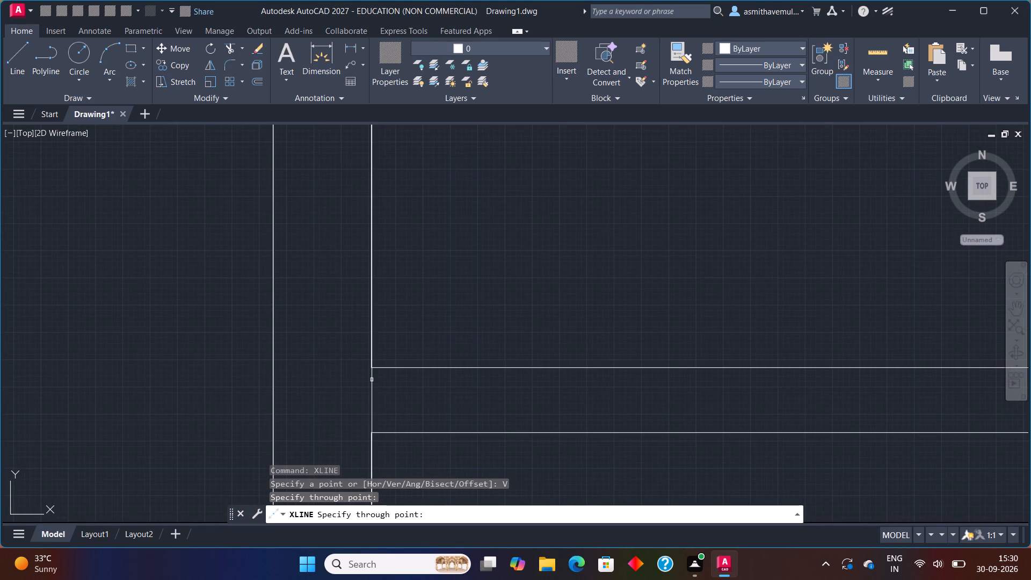
left_click(372, 379)
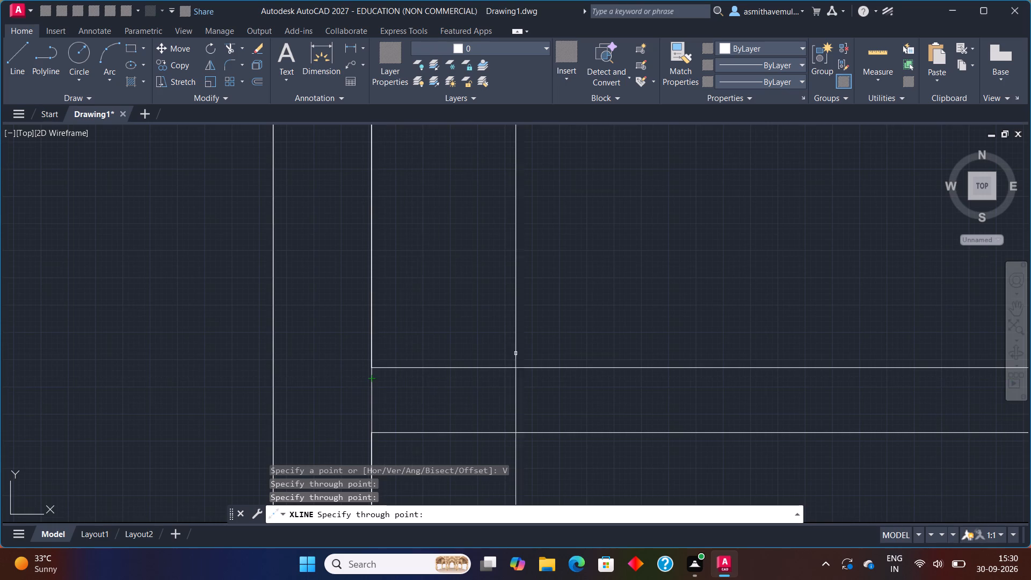
Add vertical construction lines through the frame lines at both jambs of the master bedroom door.
scroll(568, 344, "down", 2)
middle_click_drag(724, 361, 495, 388)
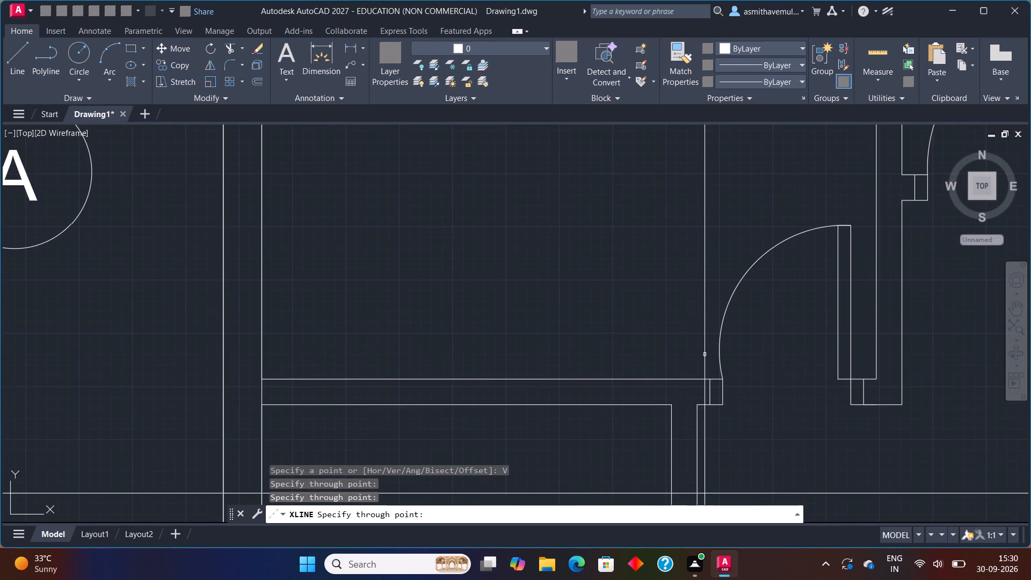
scroll(705, 355, "up", 1)
left_click(711, 357)
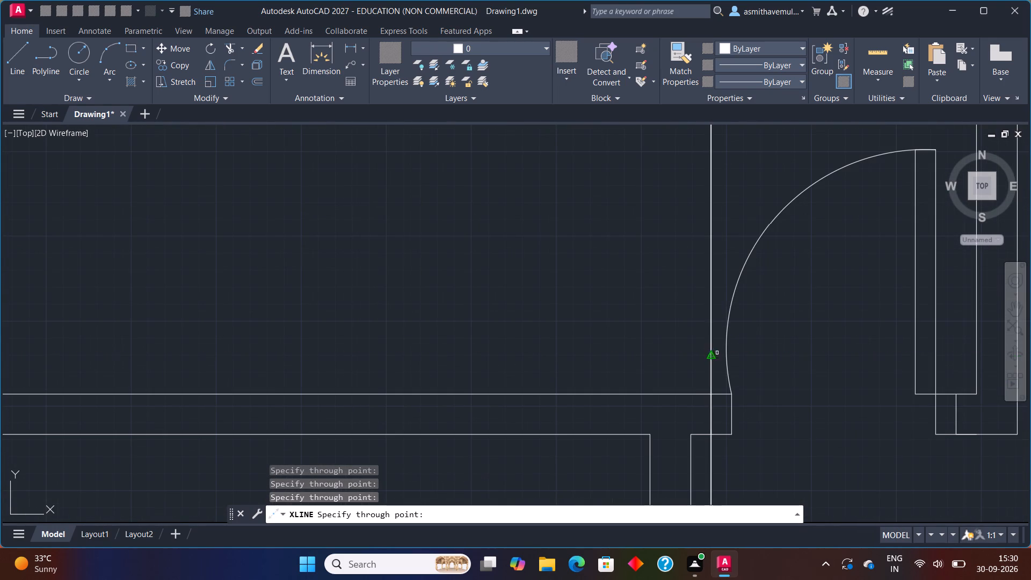
scroll(746, 345, "down", 1)
middle_click_drag(809, 338, 713, 329)
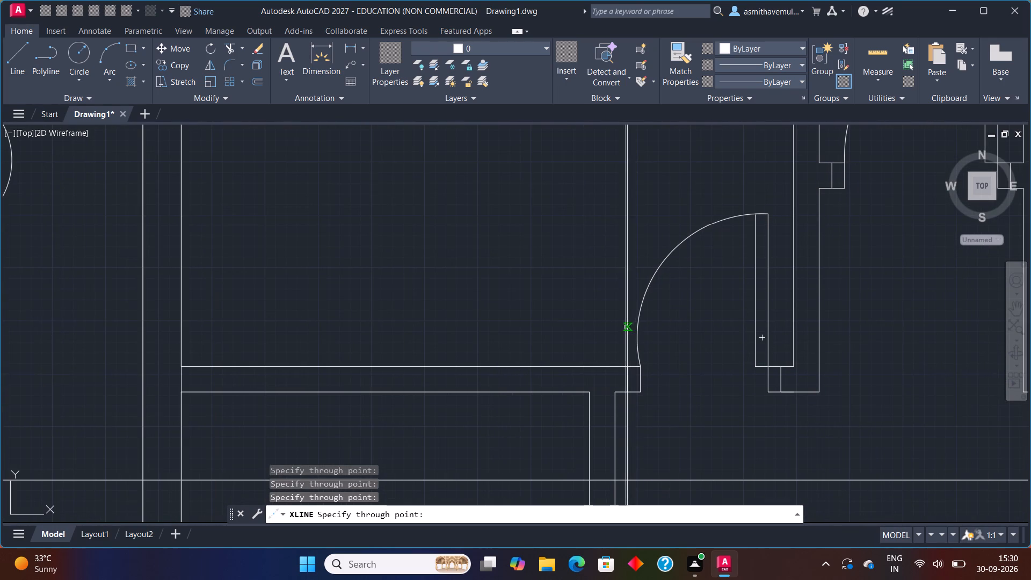
scroll(651, 339, "up", 1)
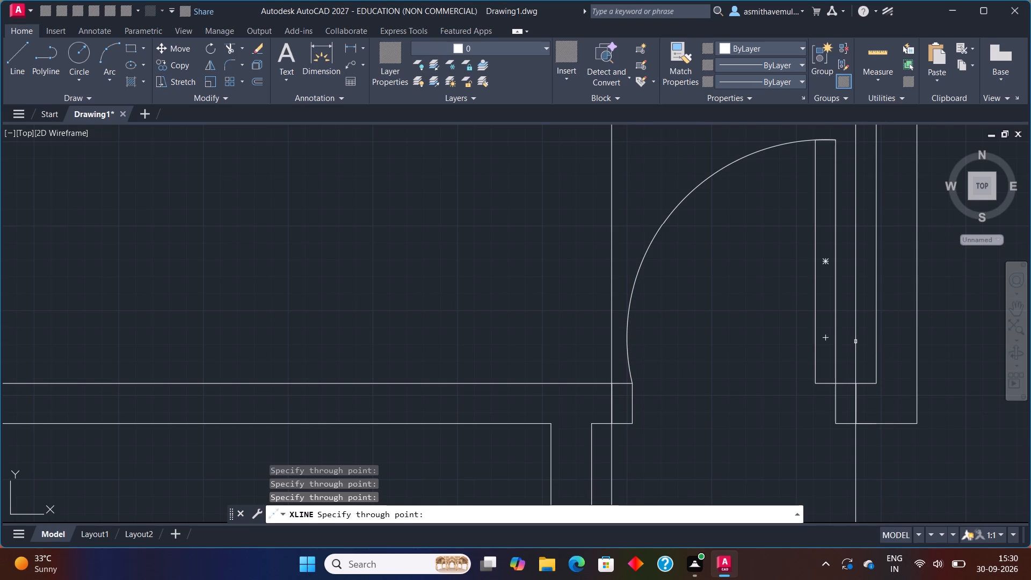
left_click(855, 342)
Add vertical construction lines through both faces of the wall between the master bedroom and the toilet.
scroll(870, 337, "down", 2)
middle_click_drag(871, 337, 608, 334)
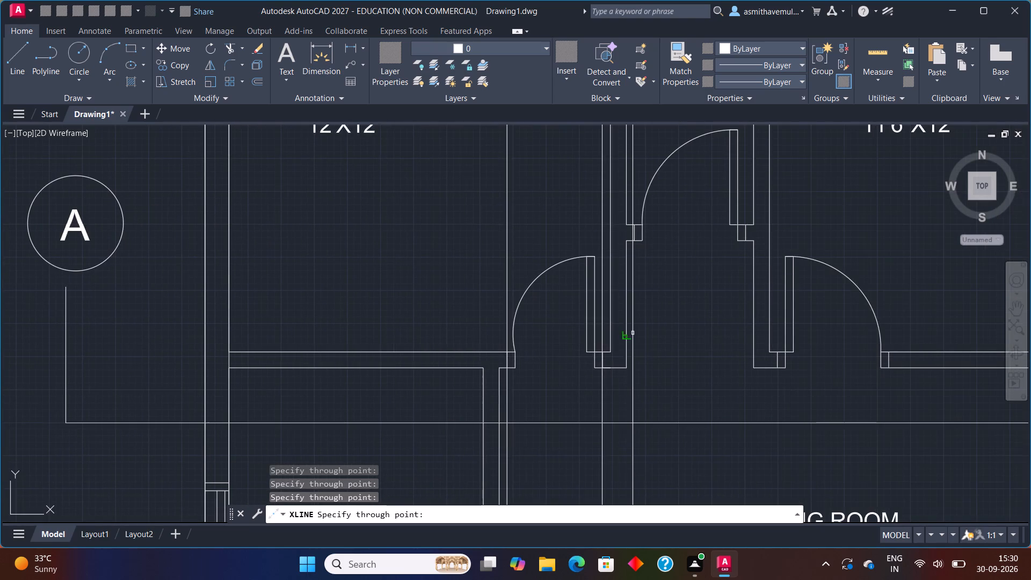
scroll(646, 349, "up", 2)
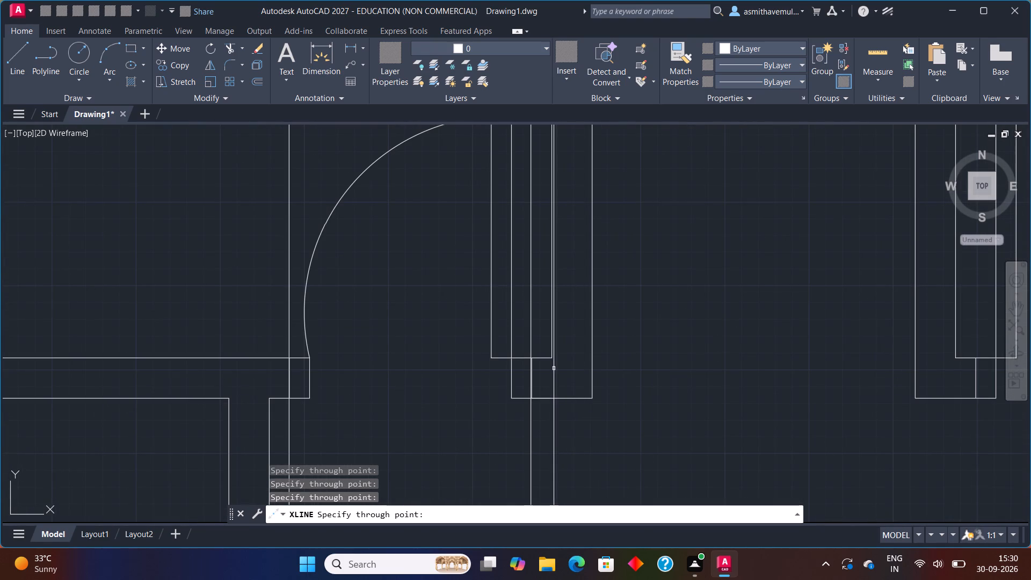
left_click(551, 367)
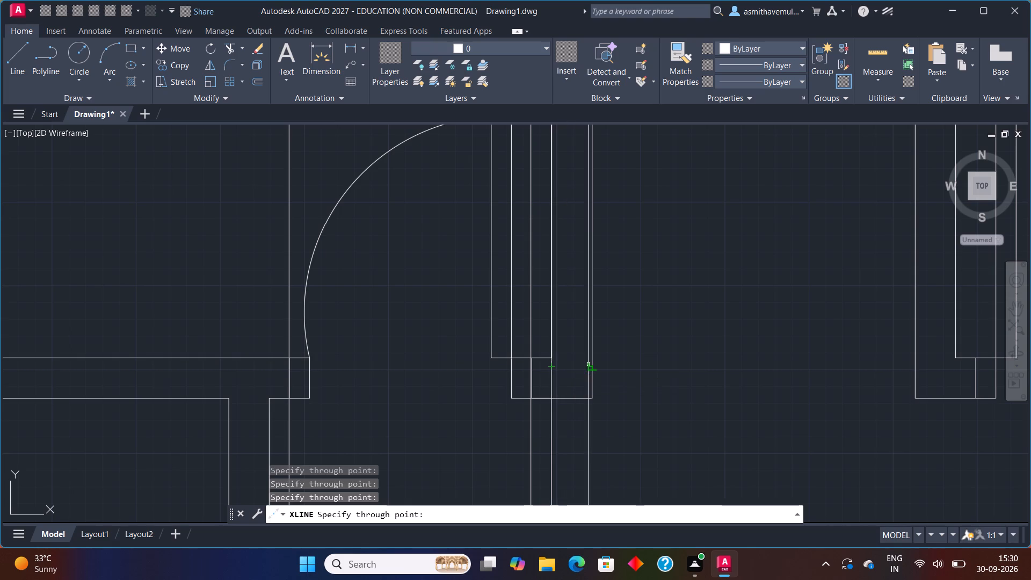
left_click(591, 363)
Add vertical construction lines through the frame lines at both jambs of the toilet door.
scroll(664, 344, "down", 2)
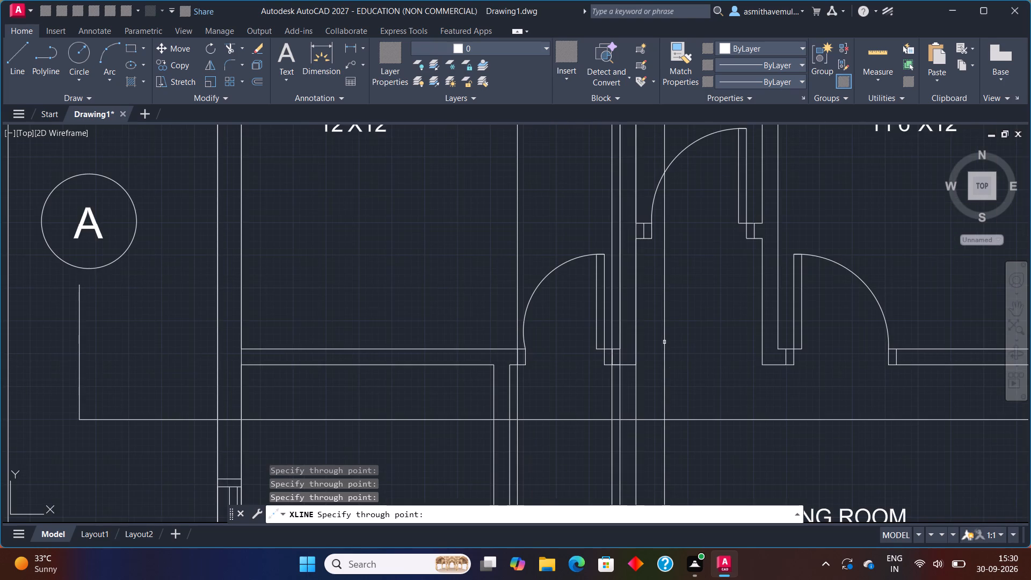
middle_click_drag(664, 342, 556, 395)
scroll(546, 394, "up", 1)
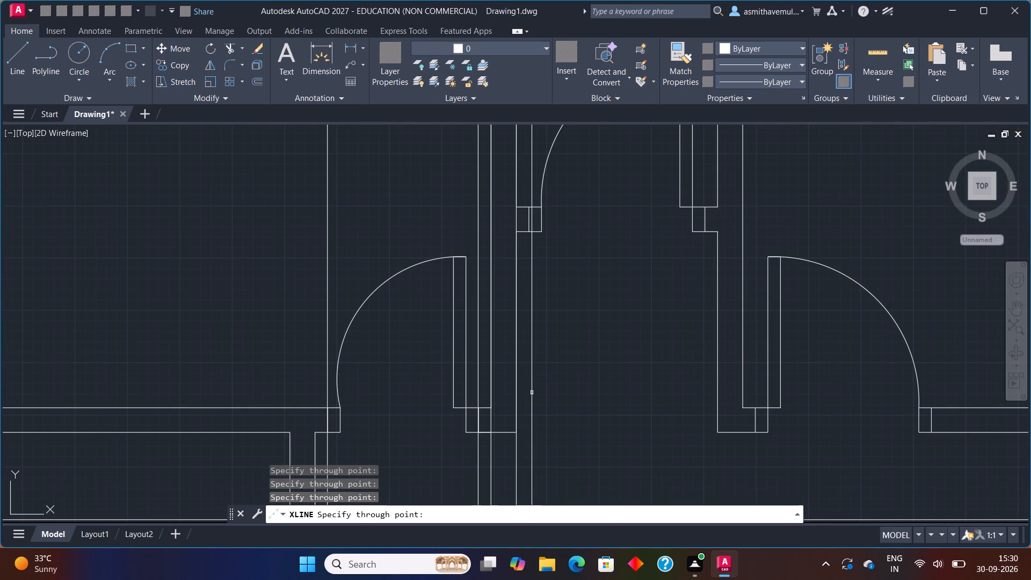
left_click(529, 393)
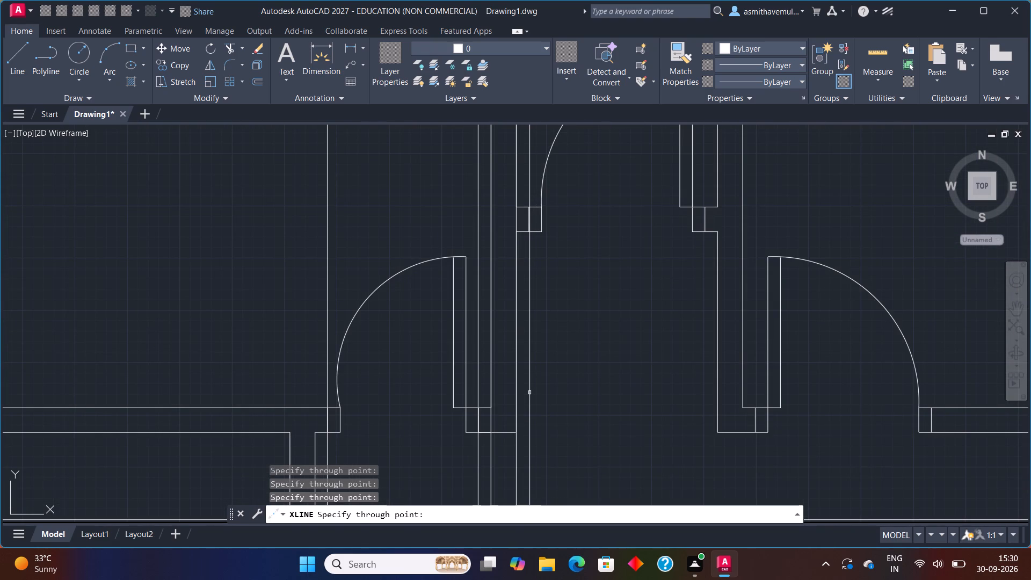
scroll(695, 369, "up", 2)
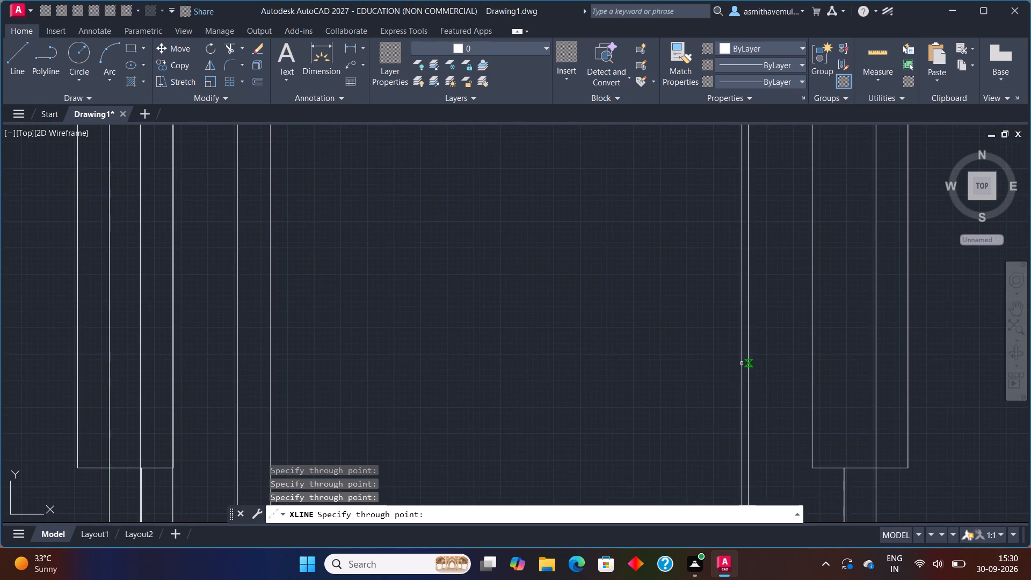
scroll(742, 364, "down", 2)
middle_click_drag(734, 367, 623, 423)
scroll(619, 409, "up", 1)
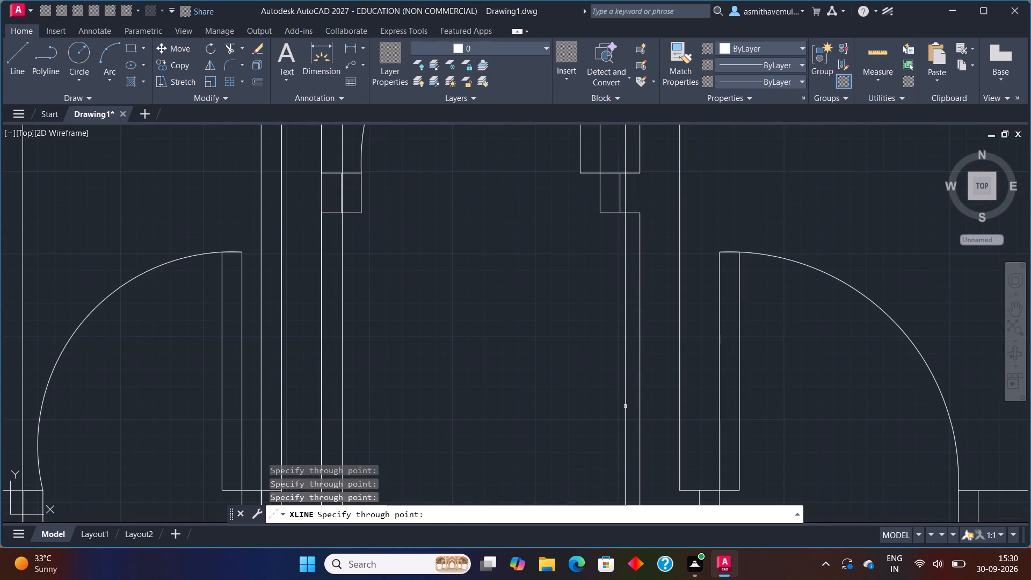
left_click(620, 408)
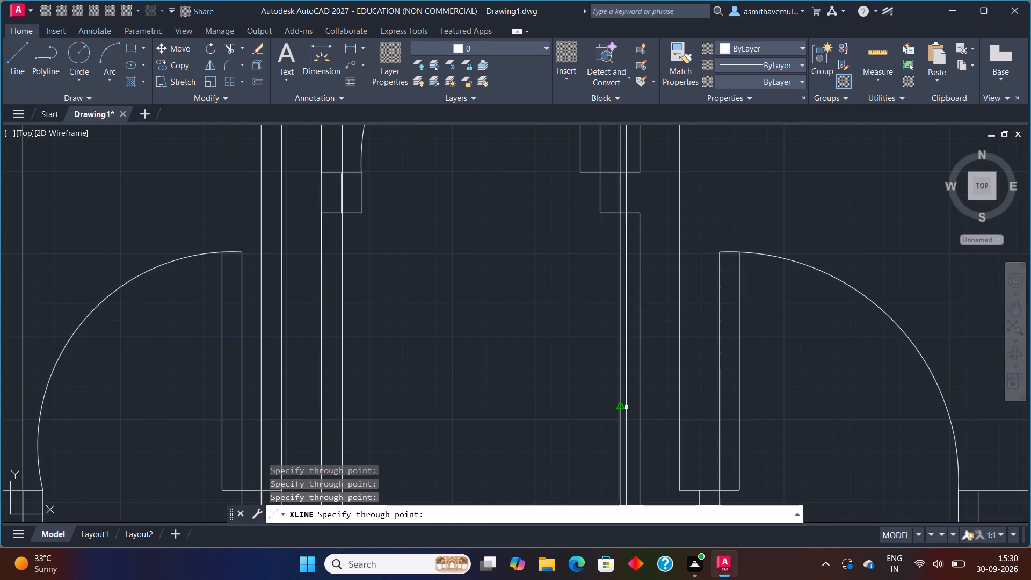
Add vertical construction lines through both faces of the wall between the toilet and the kids bedroom.
left_click(637, 408)
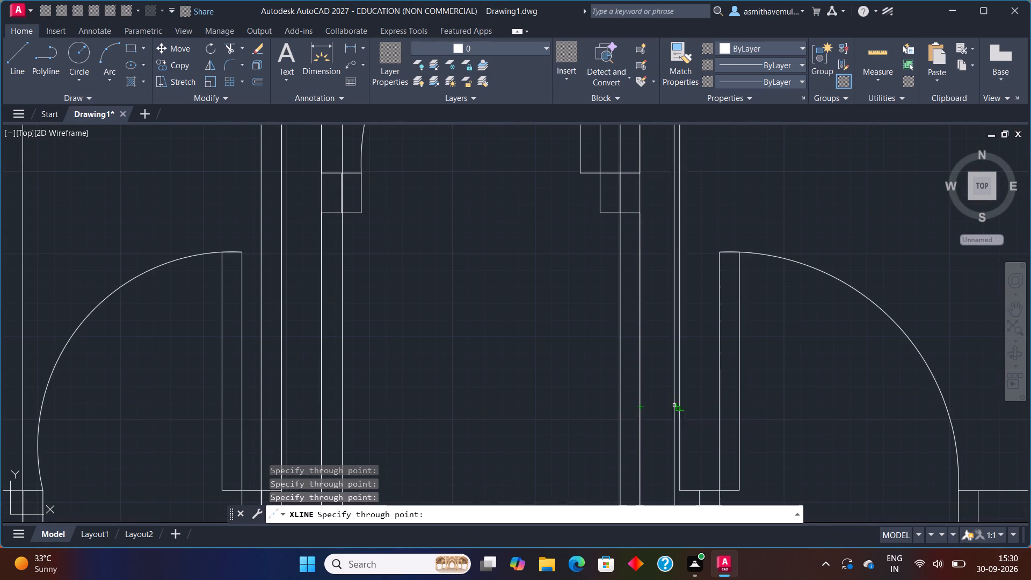
left_click(677, 404)
Add vertical construction lines through the frame lines at both jambs of the kids bedroom door.
scroll(678, 401, "down", 2)
middle_click_drag(710, 418, 629, 360)
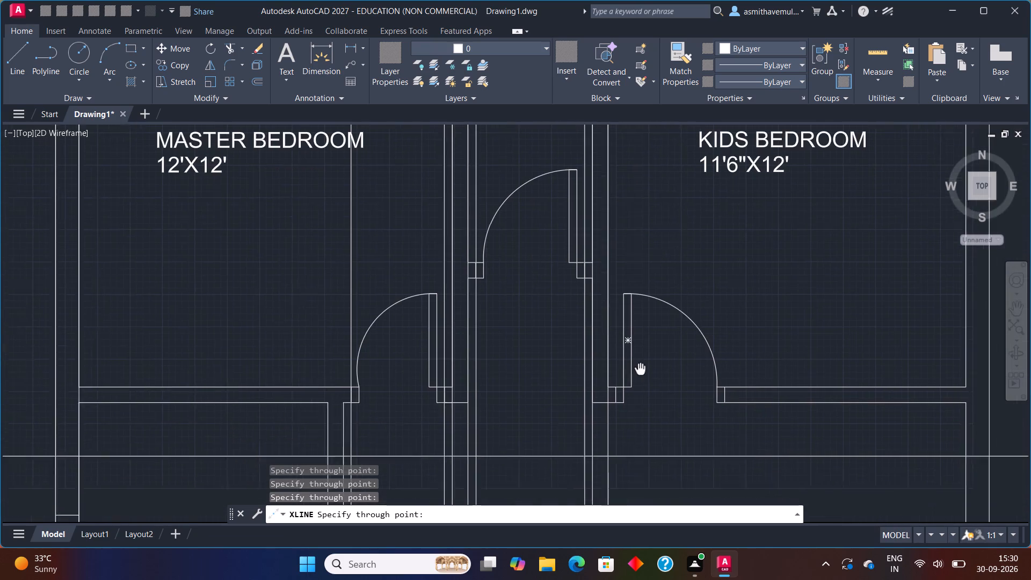
middle_click_drag(629, 360, 634, 363)
scroll(607, 384, "up", 3)
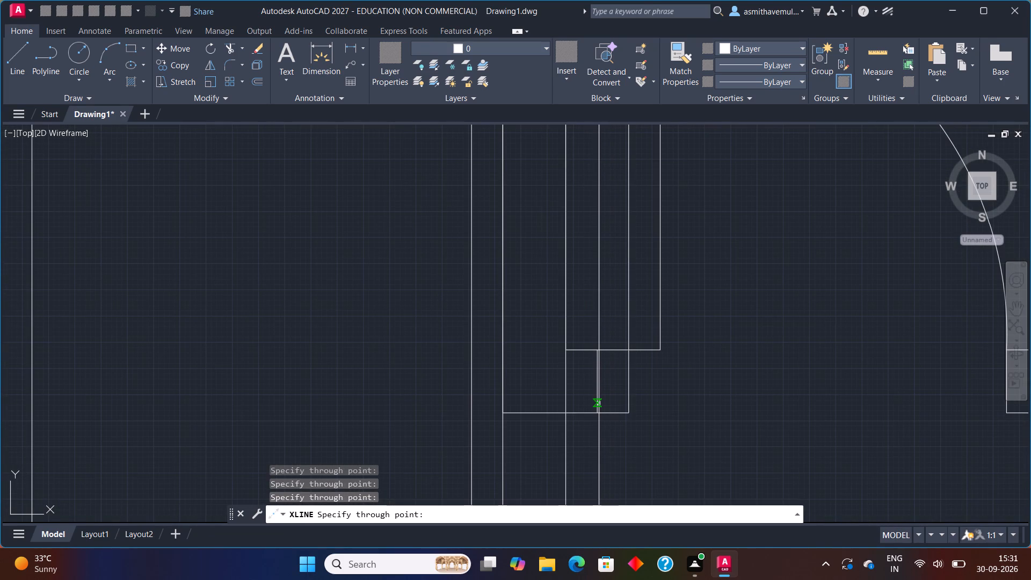
scroll(597, 398, "up", 1)
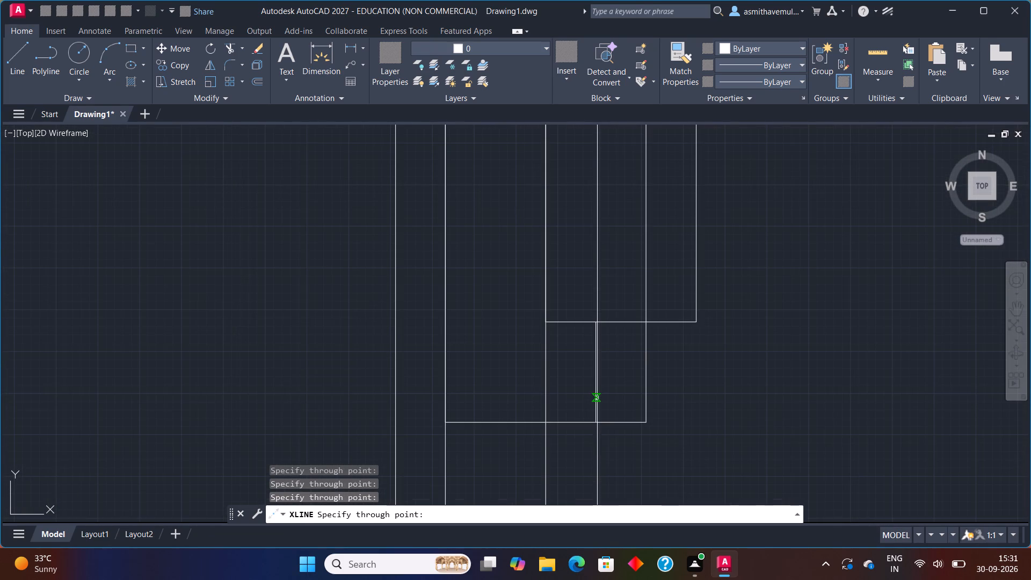
left_click(597, 398)
scroll(709, 372, "down", 3)
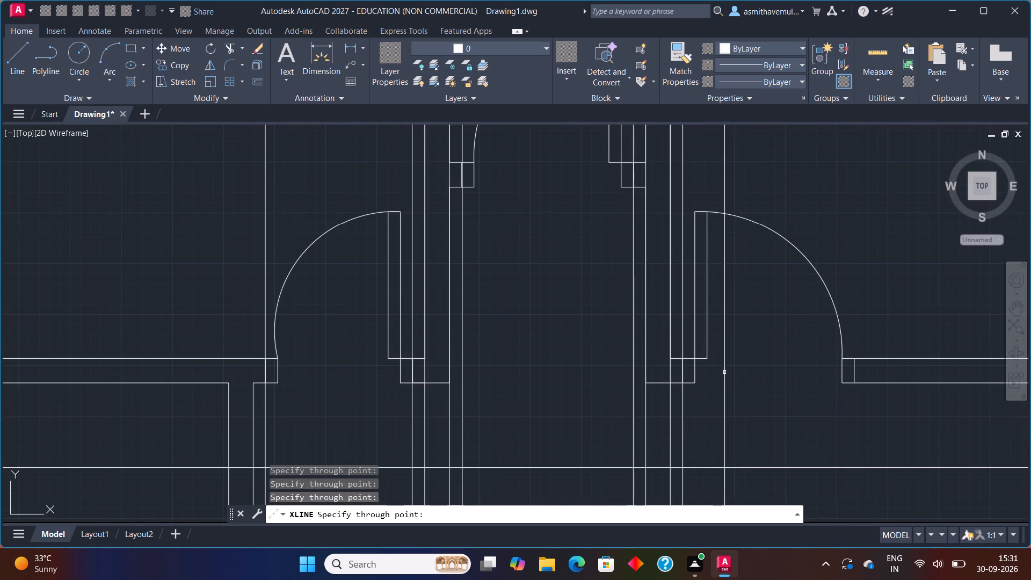
middle_click_drag(742, 395, 460, 316)
scroll(563, 327, "up", 1)
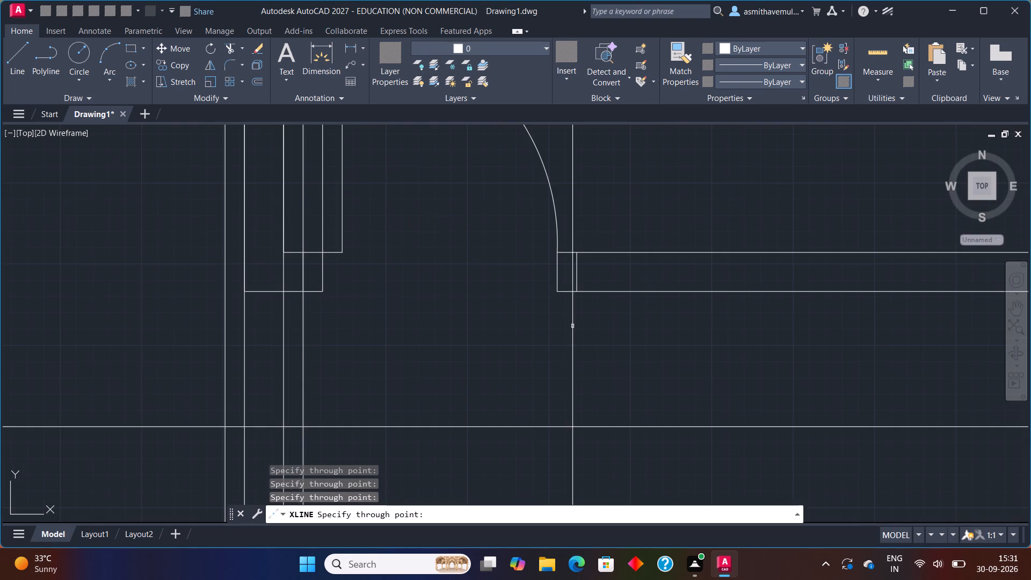
scroll(576, 327, "up", 2)
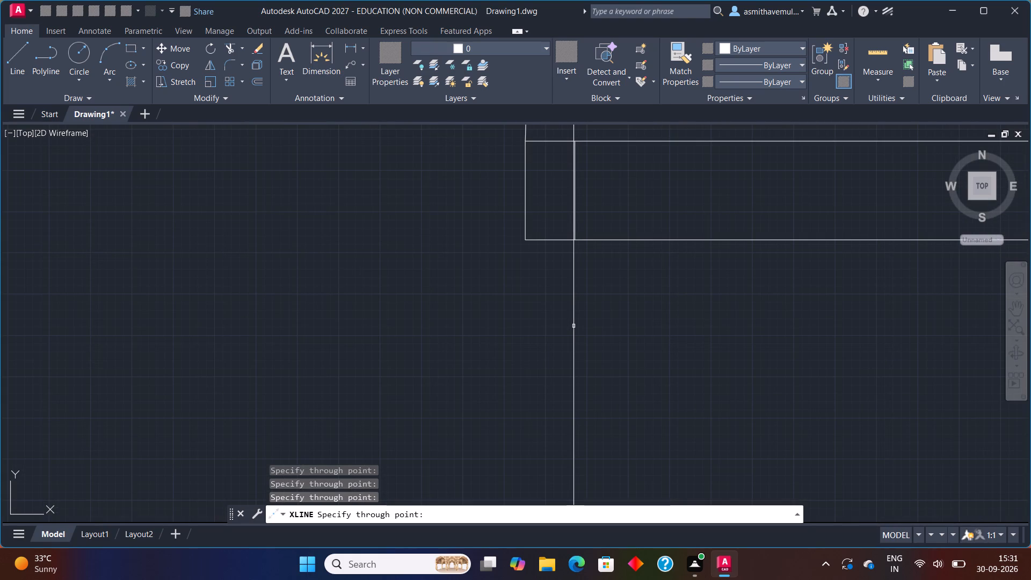
scroll(573, 318, "up", 1)
middle_click_drag(573, 318, 518, 460)
scroll(519, 363, "up", 2)
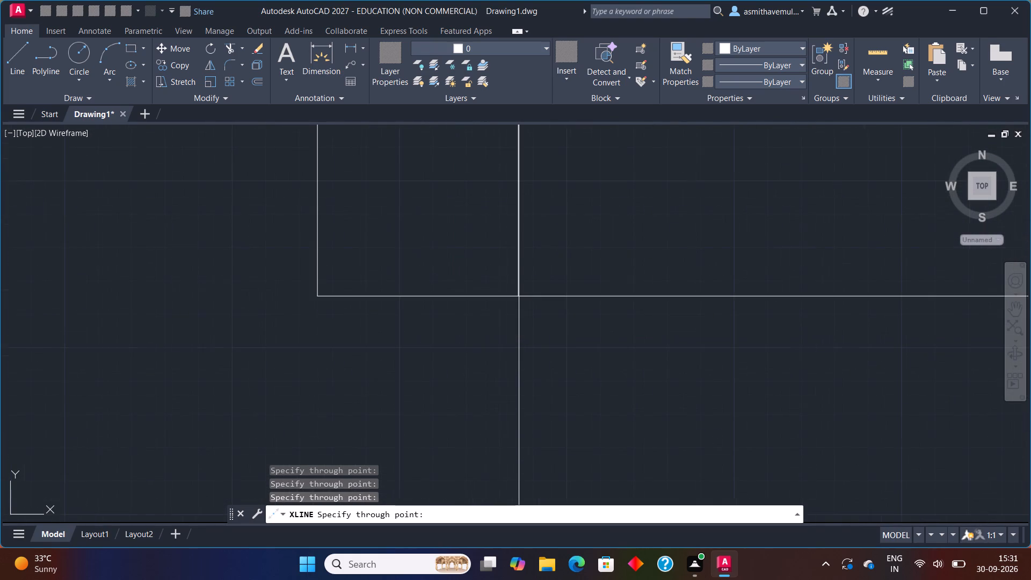
middle_click_drag(519, 360, 519, 408)
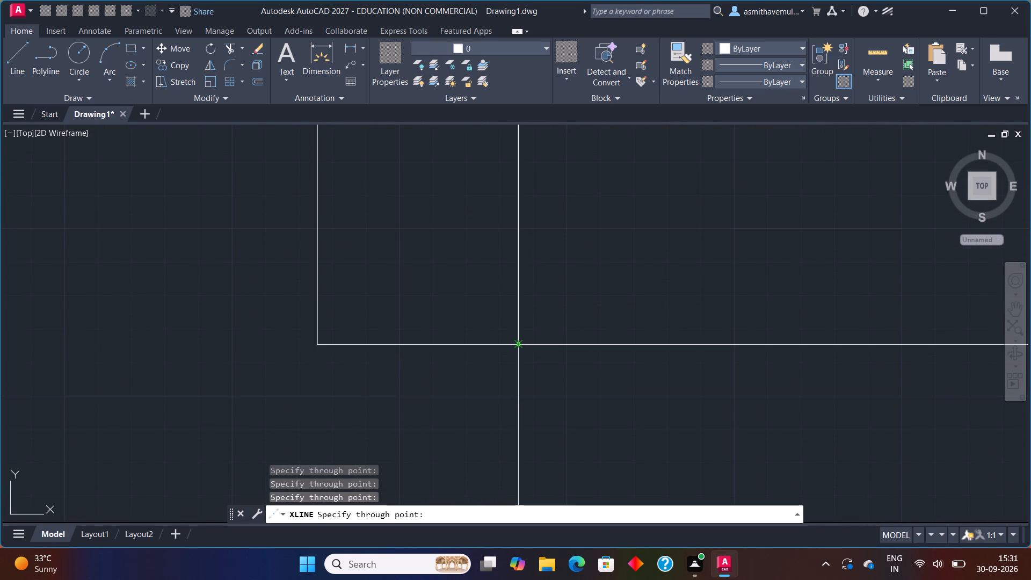
left_click(519, 346)
scroll(660, 322, "down", 6)
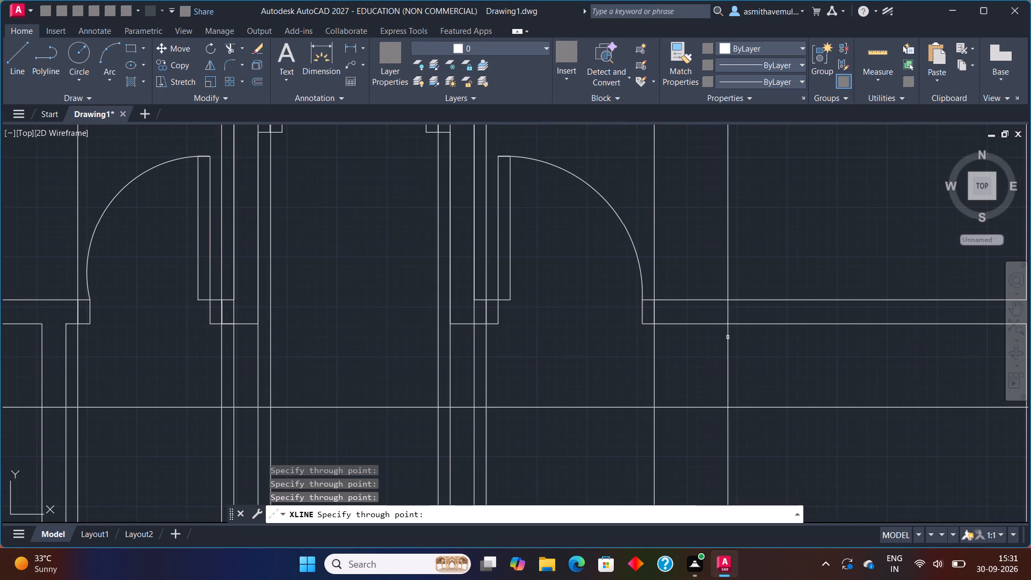
Add vertical construction lines through the inner and outer faces of the exterior wall beside the kids bedroom and hall.
middle_click_drag(728, 338, 417, 338)
middle_click_drag(788, 317, 665, 331)
scroll(603, 328, "up", 1)
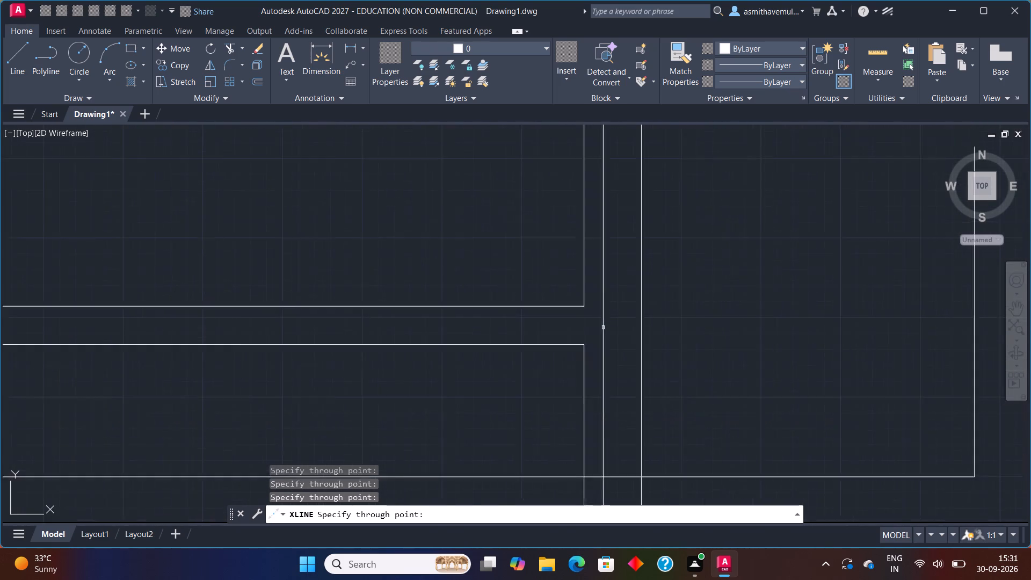
scroll(602, 328, "up", 1)
left_click(571, 327)
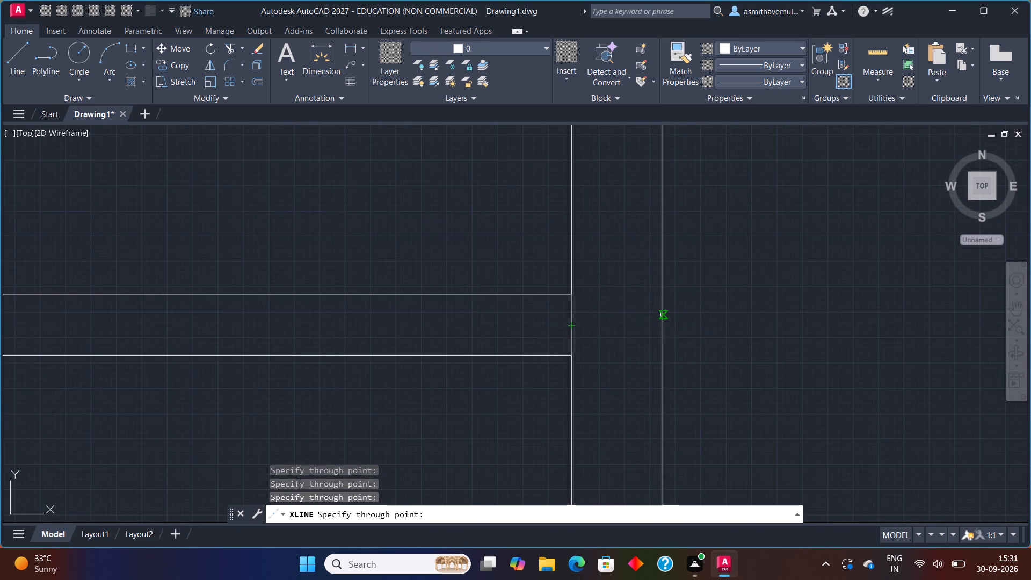
left_click(662, 314)
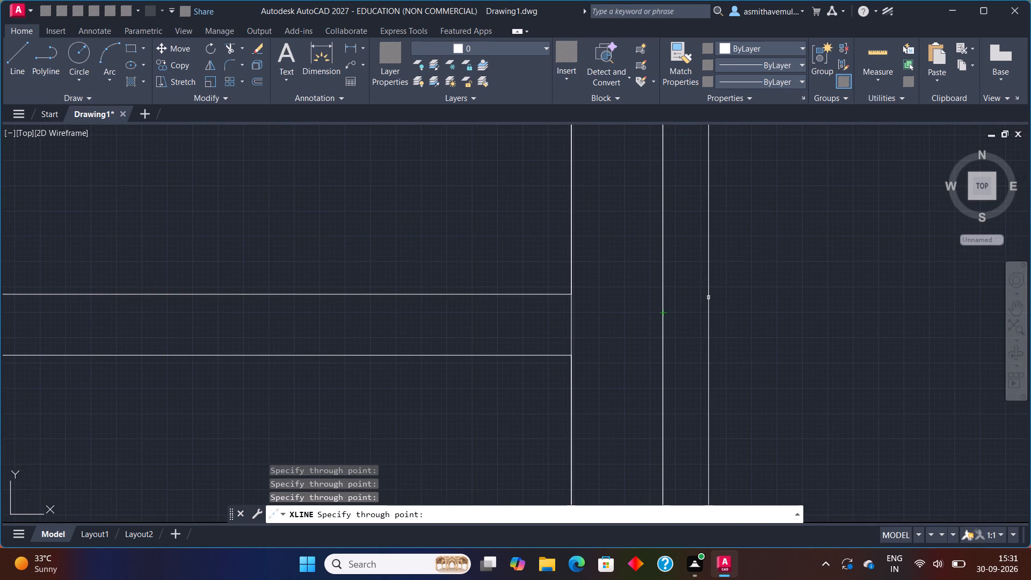
key("Escape")
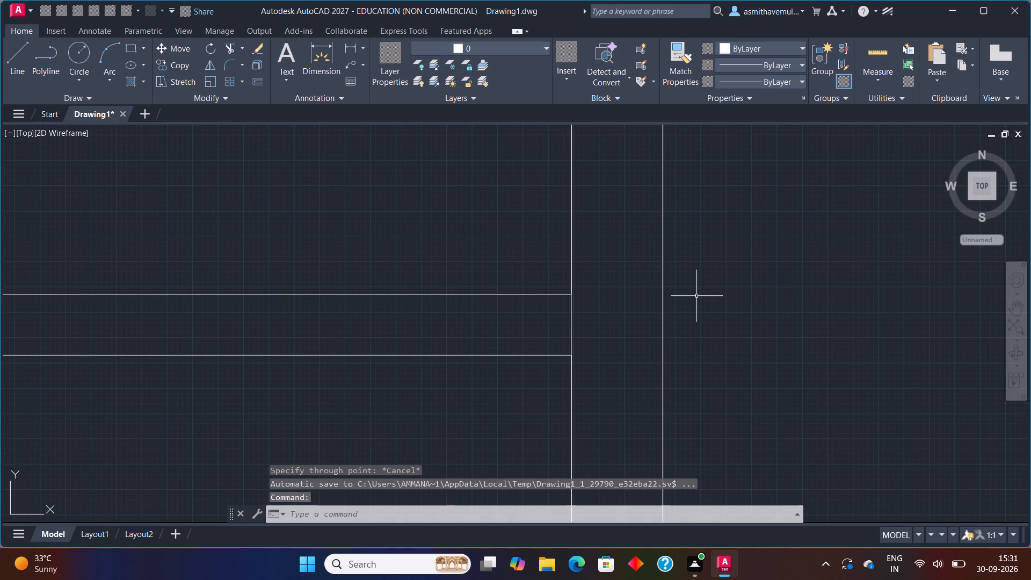
Draw a horizontal line below the floor plan, spanning from the outermost west construction line to the outermost east one.
scroll(606, 315, "down", 3)
scroll(565, 334, "down", 2)
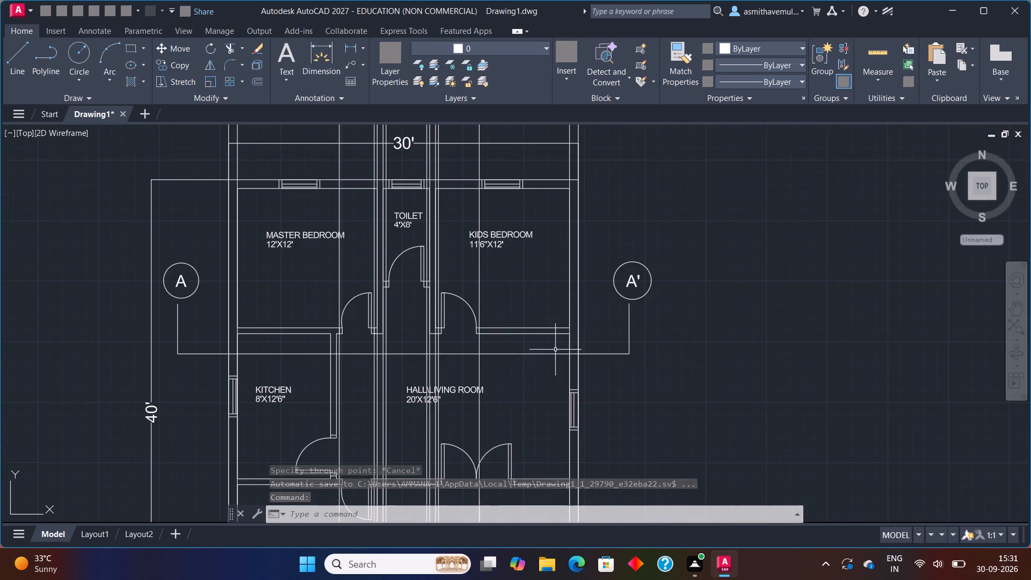
scroll(499, 405, "down", 1)
middle_click_drag(487, 411, 553, 235)
scroll(540, 334, "down", 1)
middle_click_drag(502, 451, 495, 432)
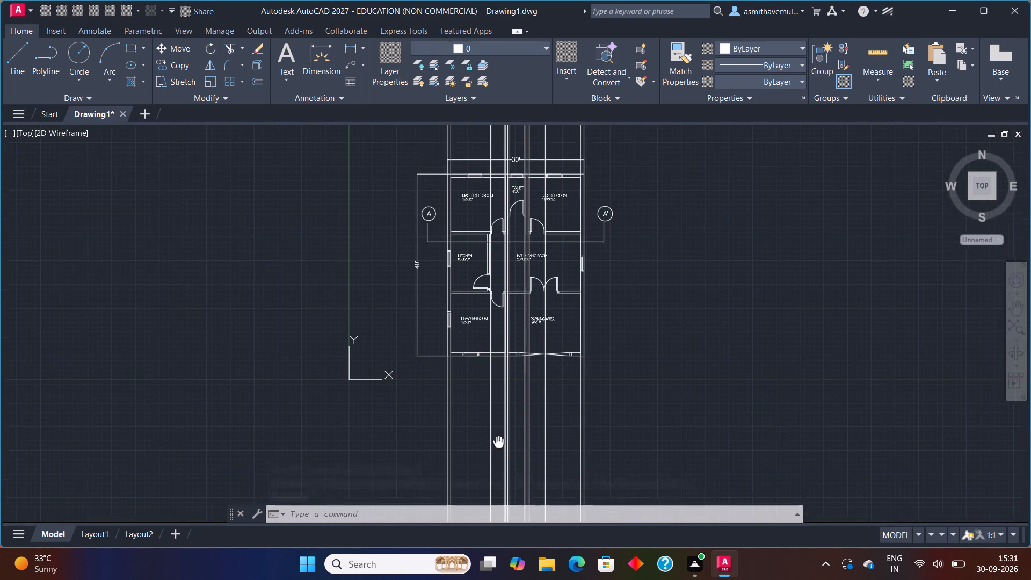
middle_click_drag(495, 432, 478, 401)
scroll(446, 288, "up", 1)
scroll(518, 385, "up", 2)
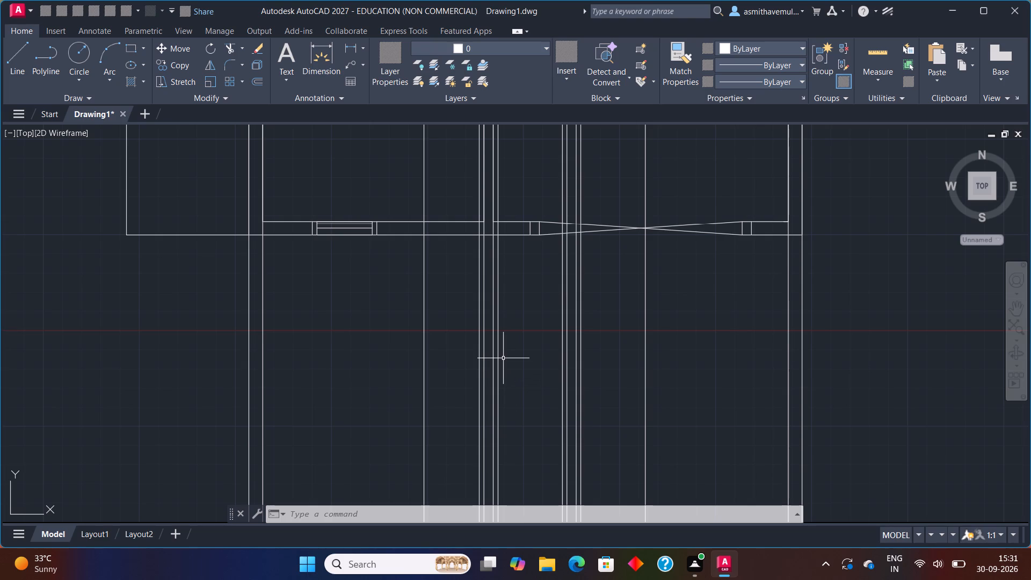
key("l")
key("Return")
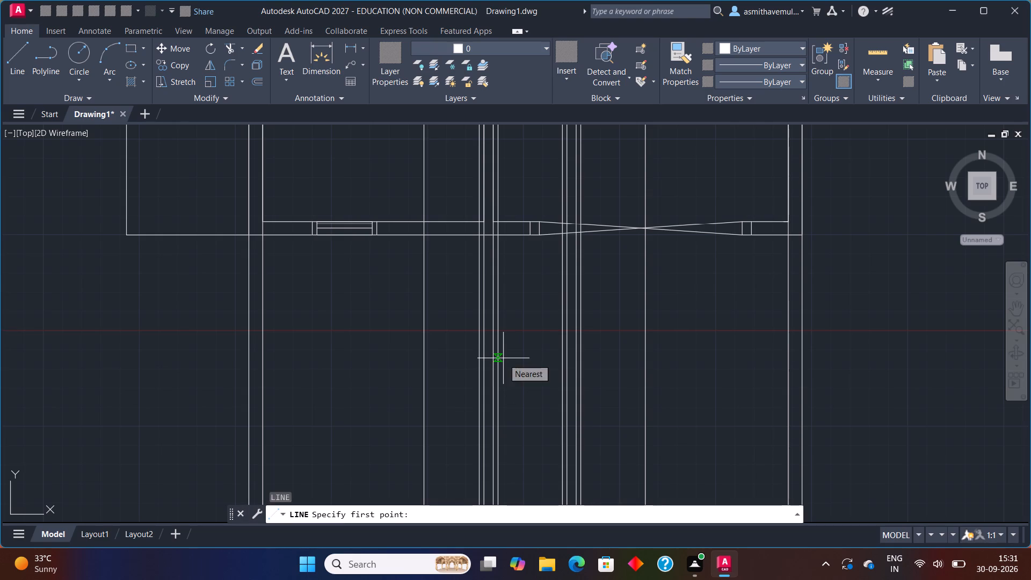
scroll(296, 372, "up", 1)
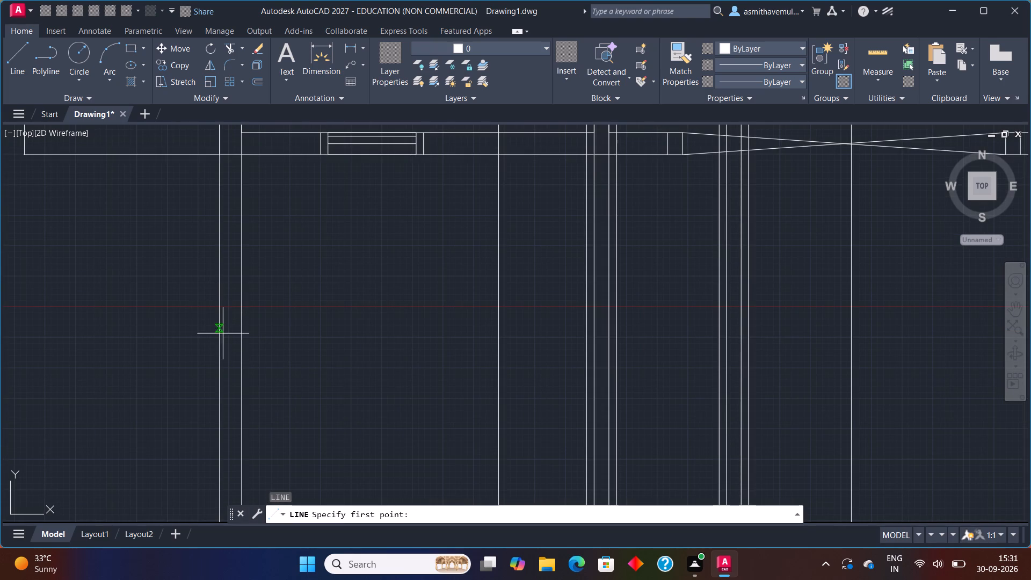
left_click(218, 369)
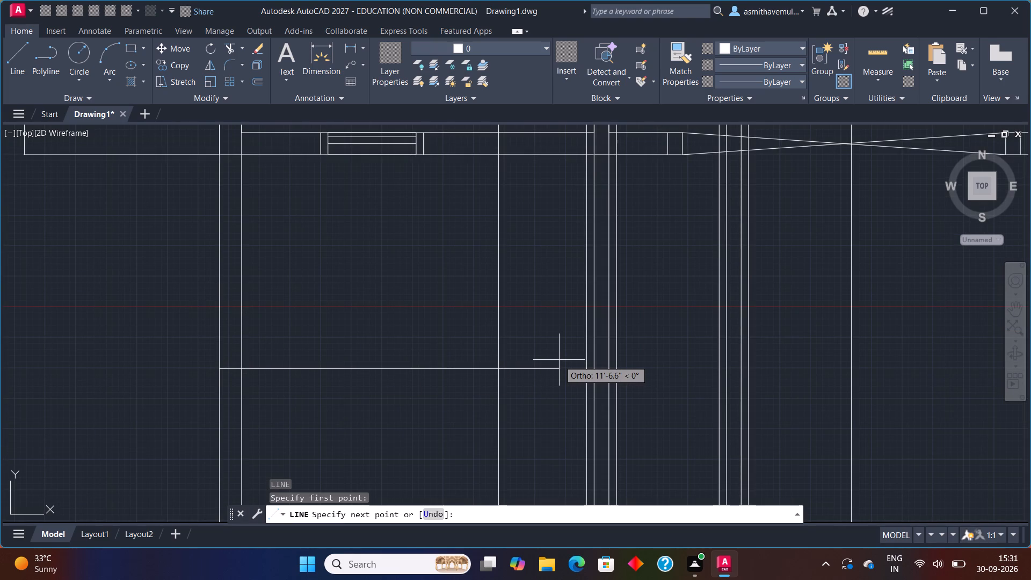
scroll(938, 373, "down", 2)
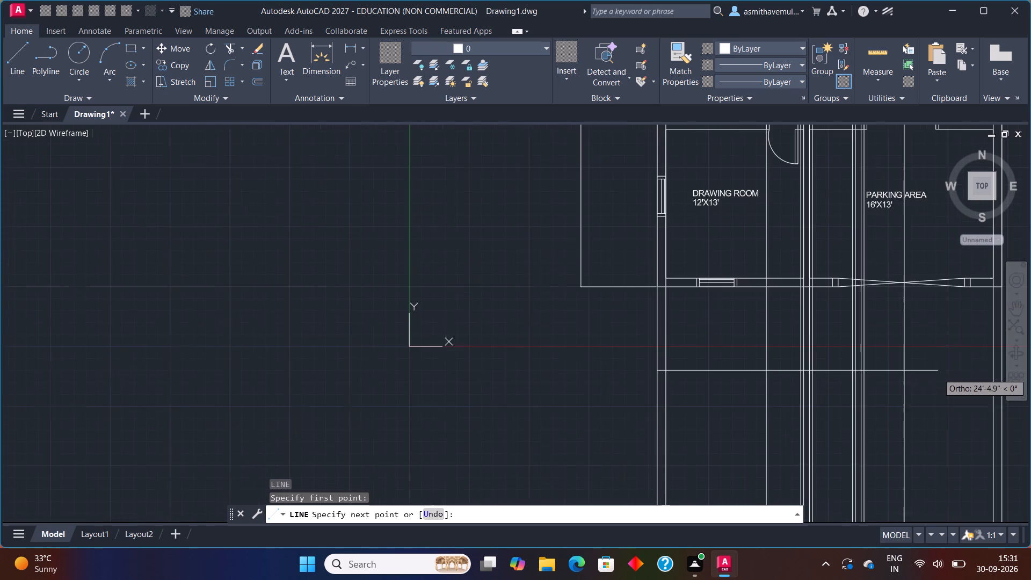
middle_click_drag(920, 383, 605, 285)
scroll(674, 269, "up", 1)
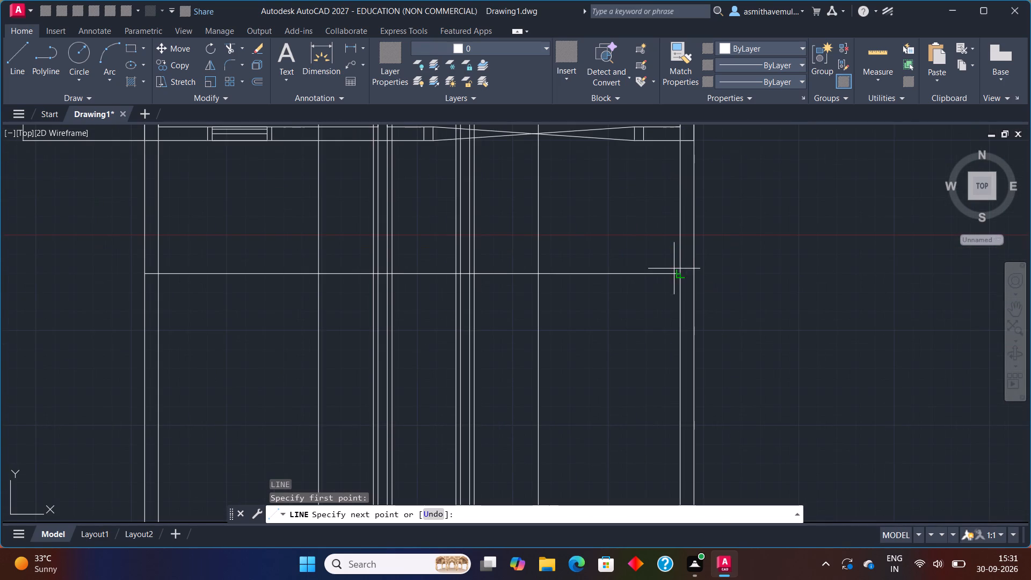
left_click(694, 275)
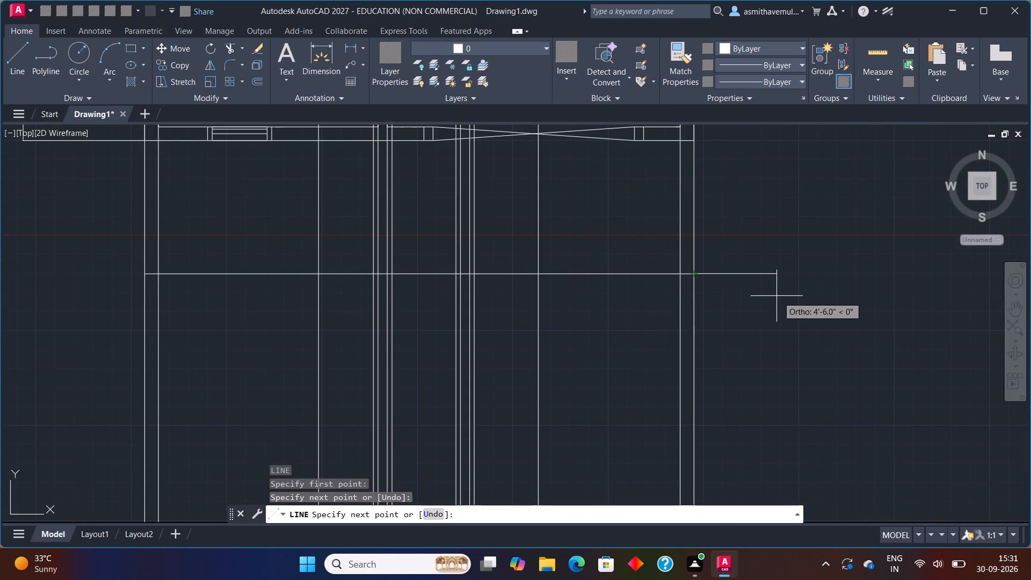
key("Escape")
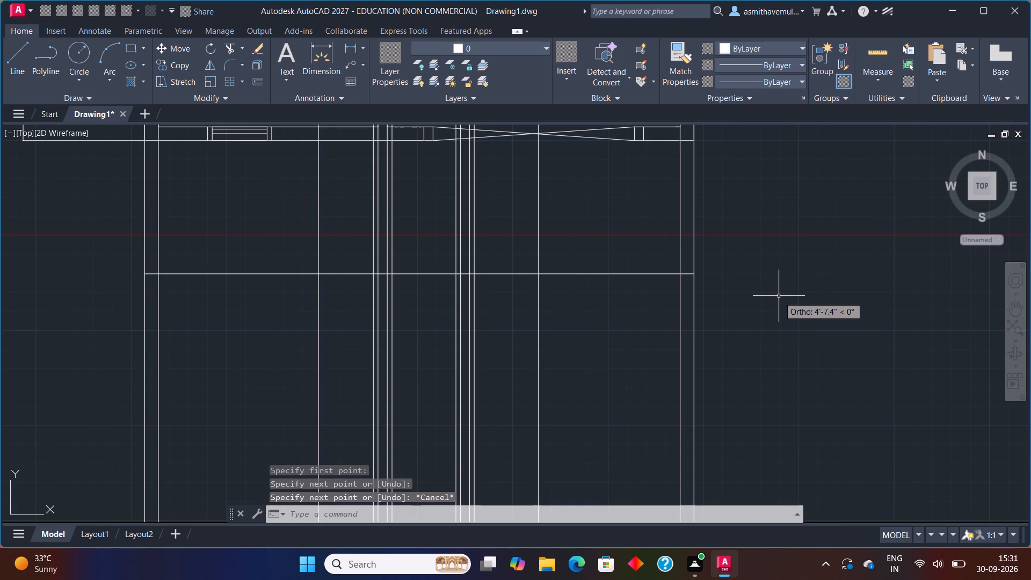
Offset the horizontal line below the plan 10' downward.
key("o")
key("Return")
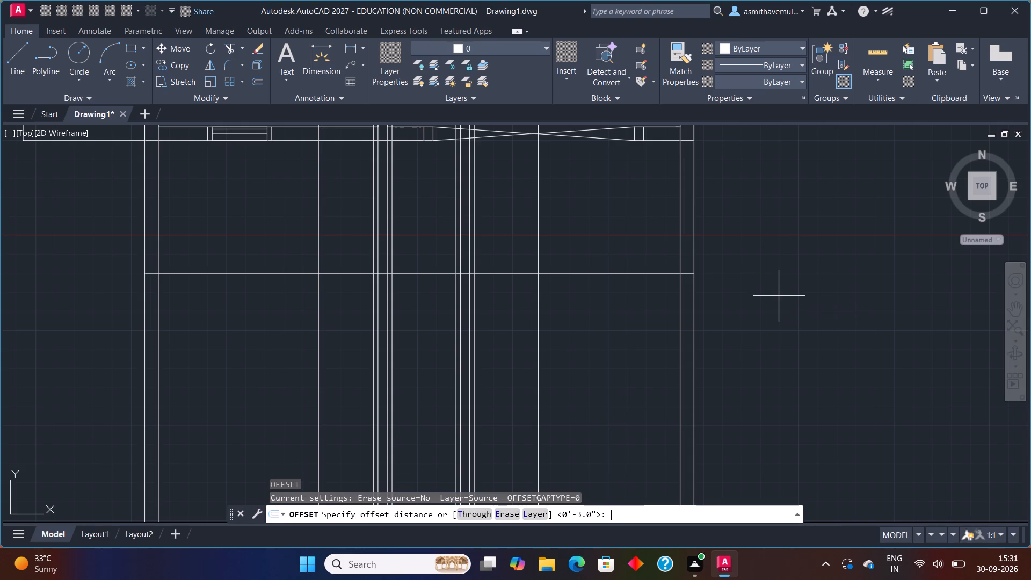
key("1")
type("0'")
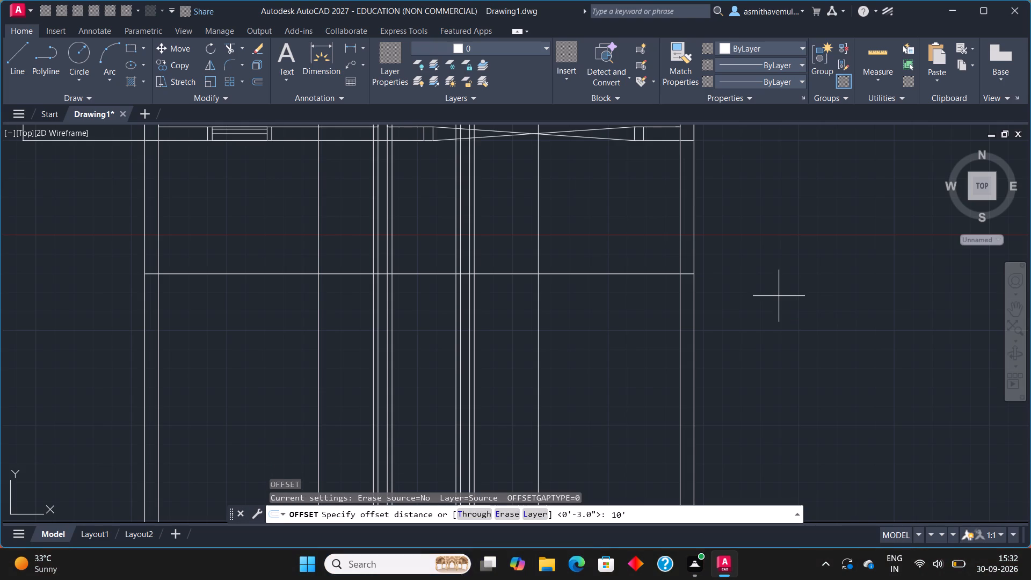
key("Return")
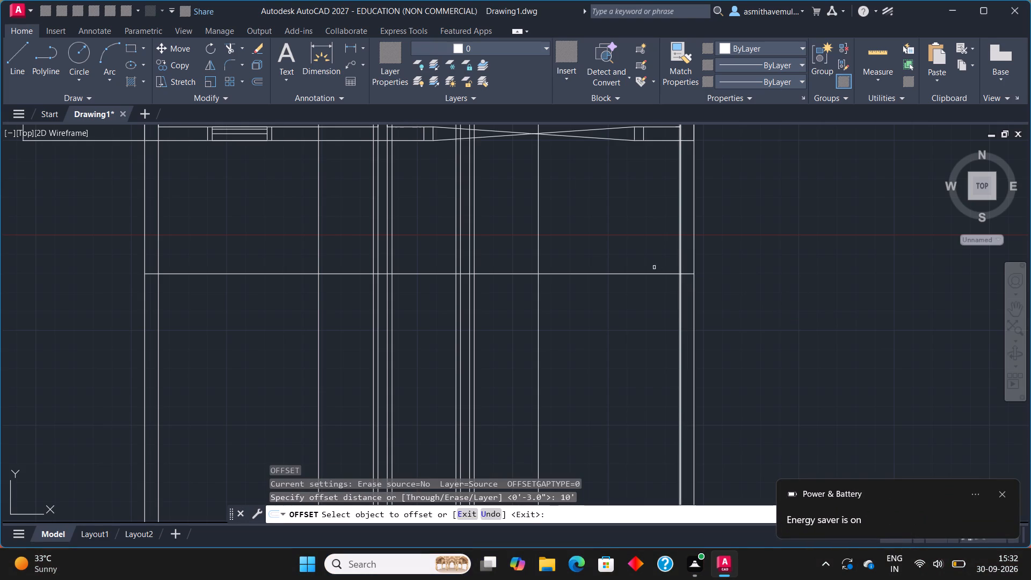
left_click(651, 273)
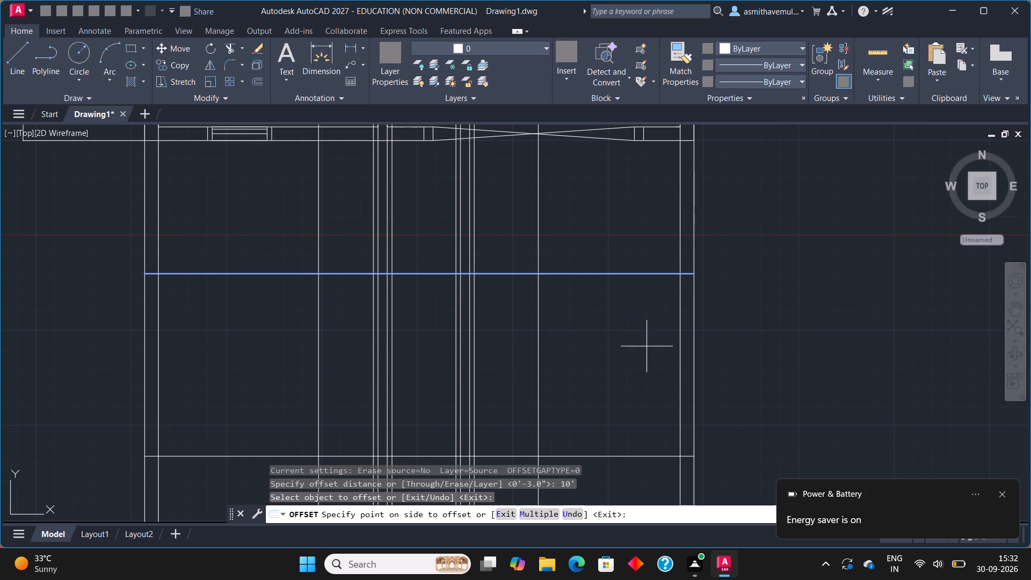
left_click(645, 350)
key("Escape")
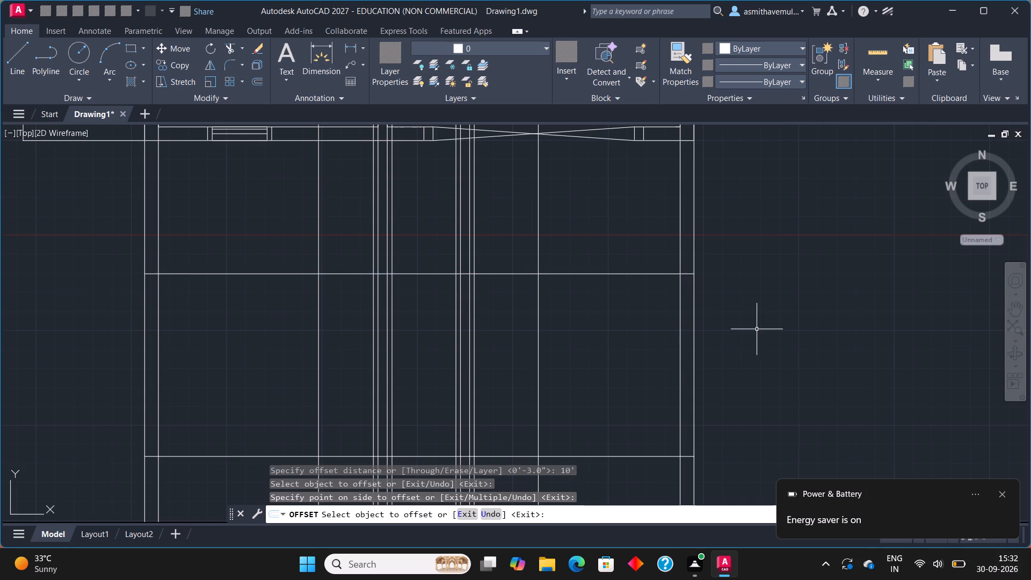
Trim the vertical construction lines above the upper horizontal line and below the lower one.
type("TRIM")
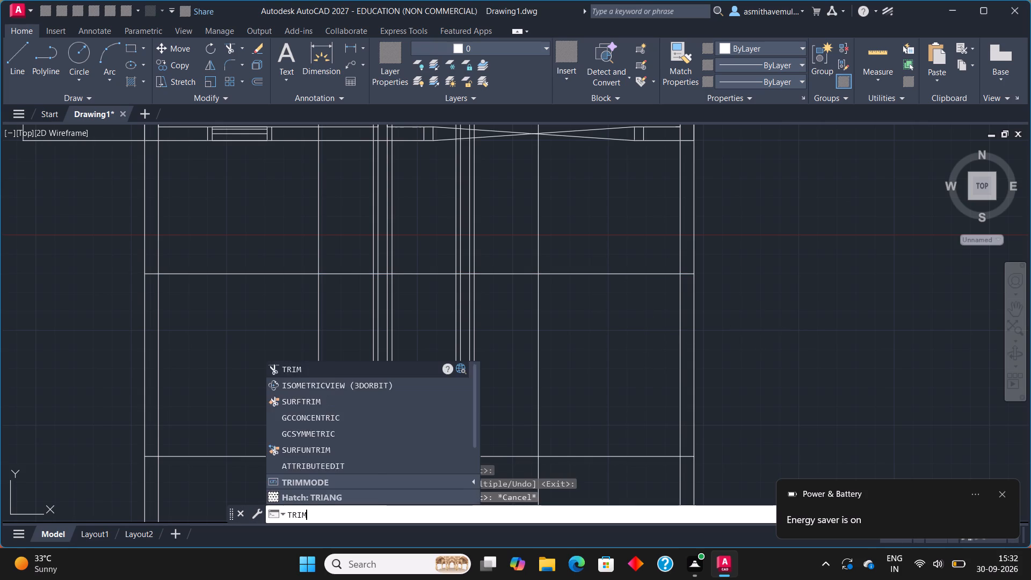
key("Return")
left_click_drag(726, 224, 134, 223)
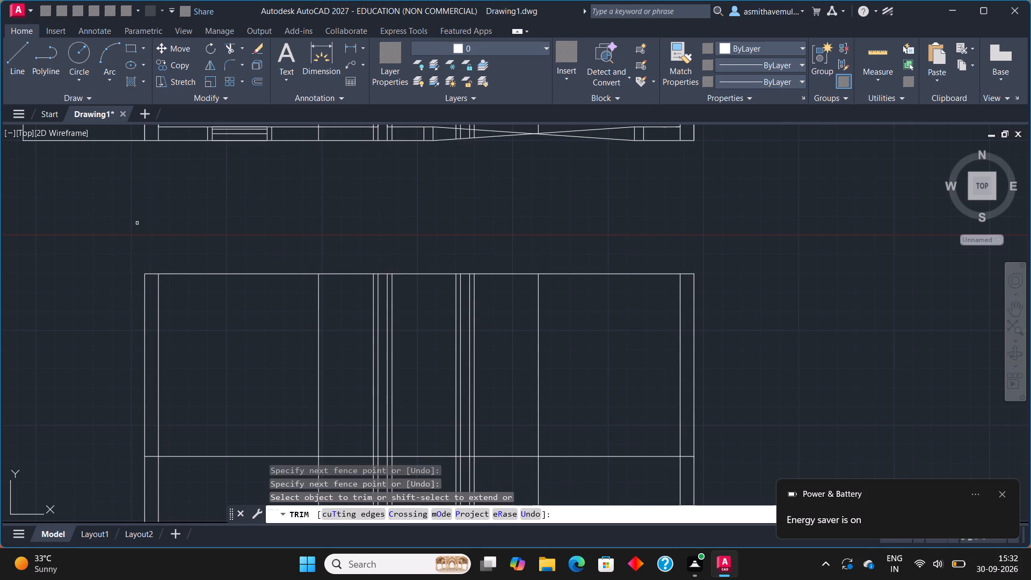
scroll(467, 227, "down", 1)
middle_click_drag(504, 387, 514, 219)
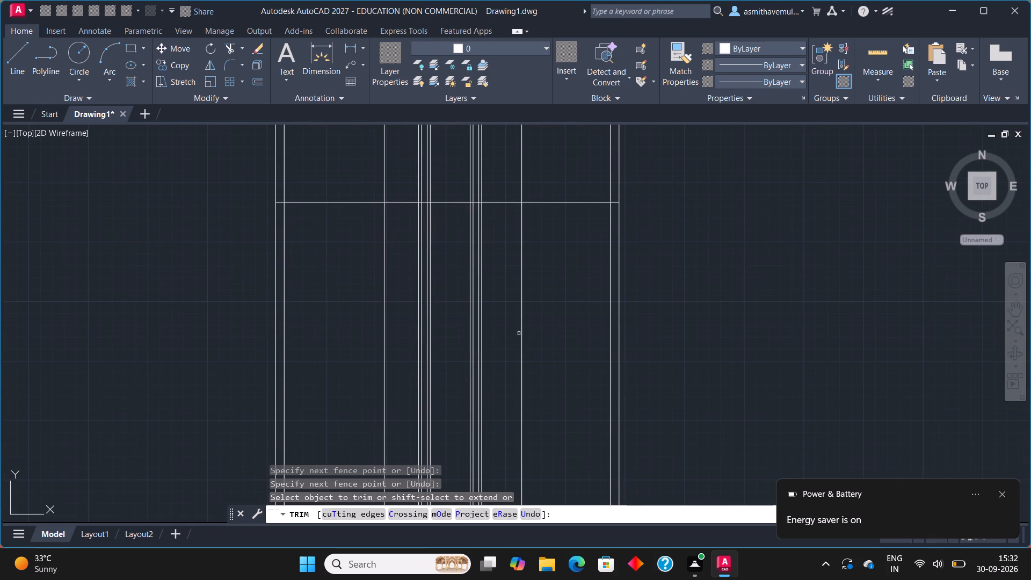
left_click_drag(745, 287, 219, 320)
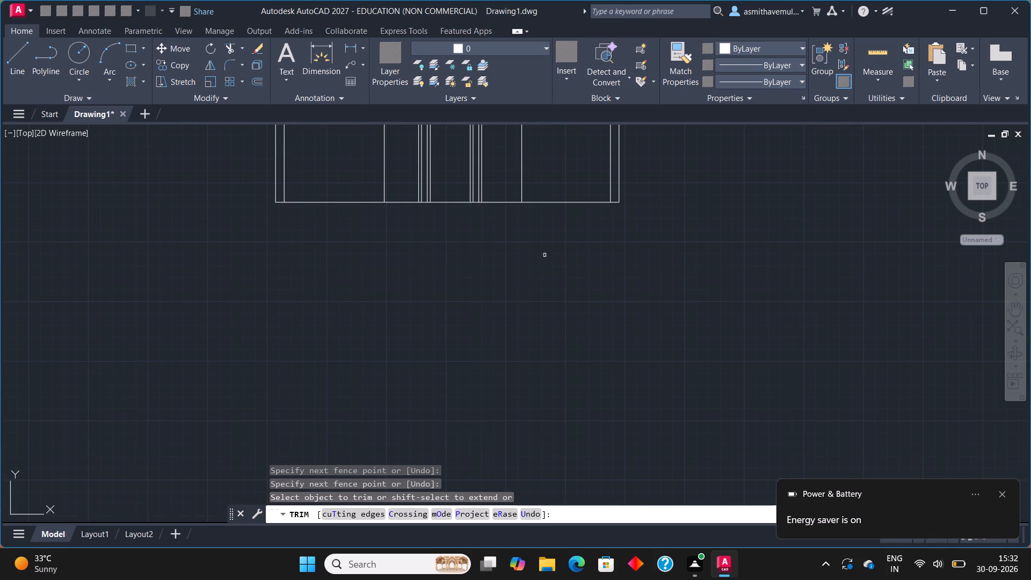
scroll(588, 237, "down", 1)
middle_click_drag(594, 224, 442, 567)
middle_click_drag(372, 303, 409, 407)
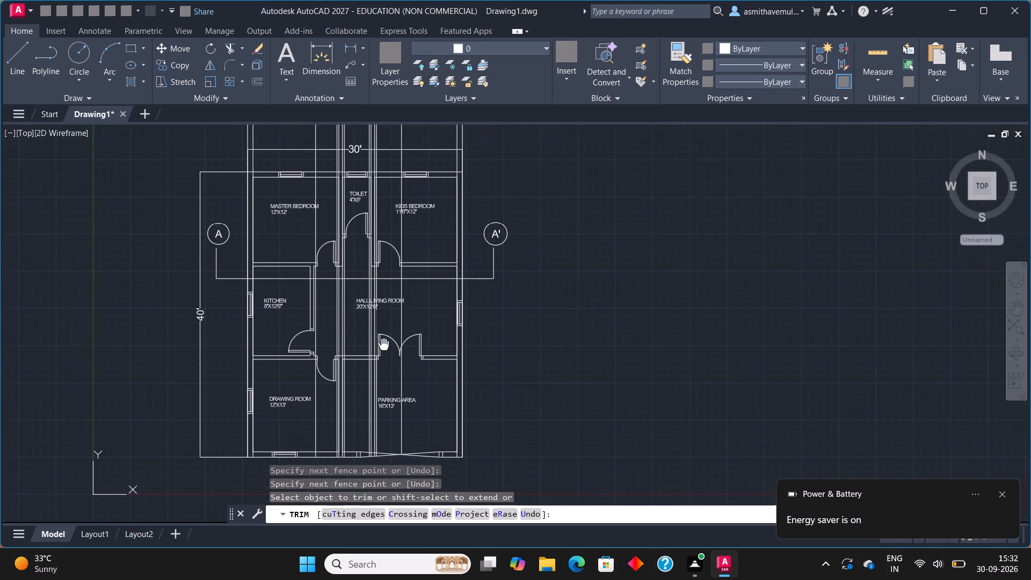
middle_click_drag(409, 407, 444, 490)
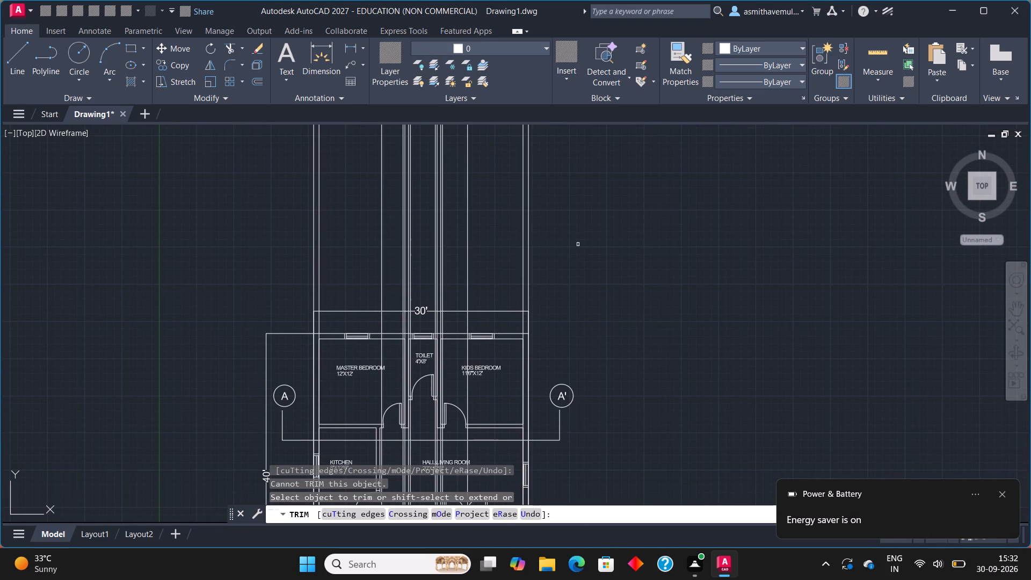
key("Escape")
Delete the leftover construction lines running through and above the floor plan.
left_click_drag(575, 240, 287, 199)
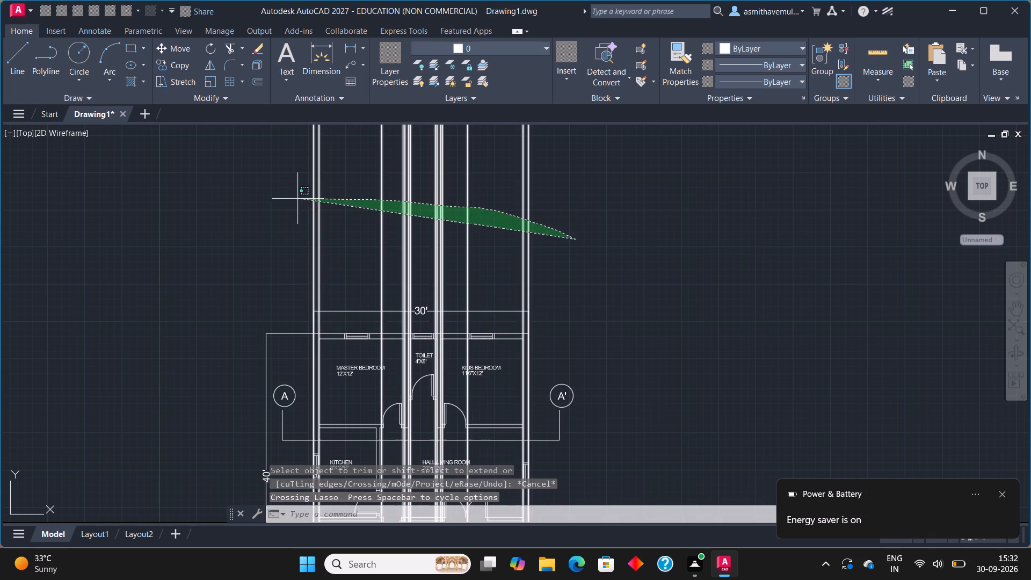
left_click_drag(287, 199, 263, 202)
key("Delete")
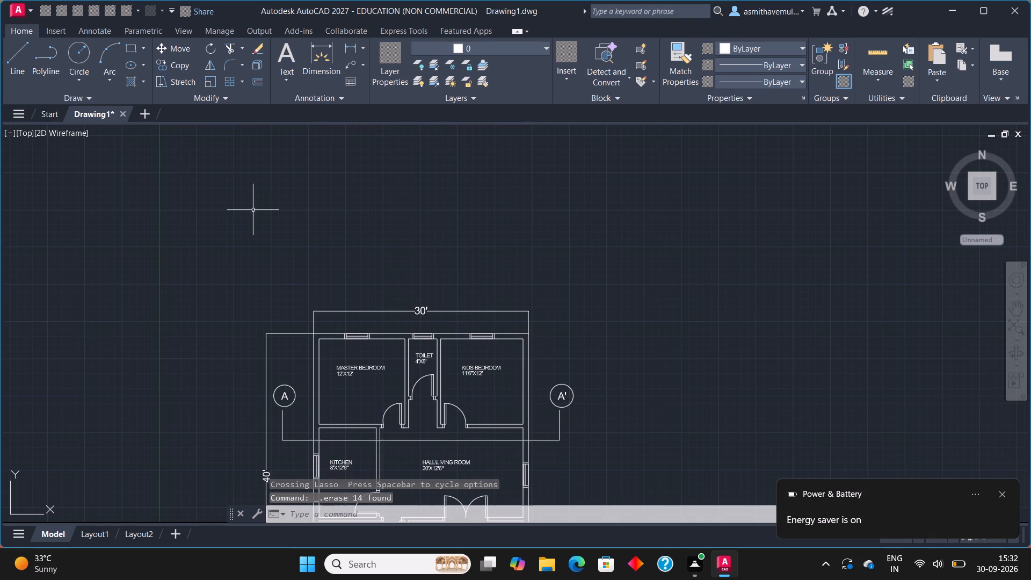
Examine the section outline below the plan and its wall and door lines against the floor plan.
scroll(373, 273, "down", 1)
middle_click_drag(416, 416, 428, 198)
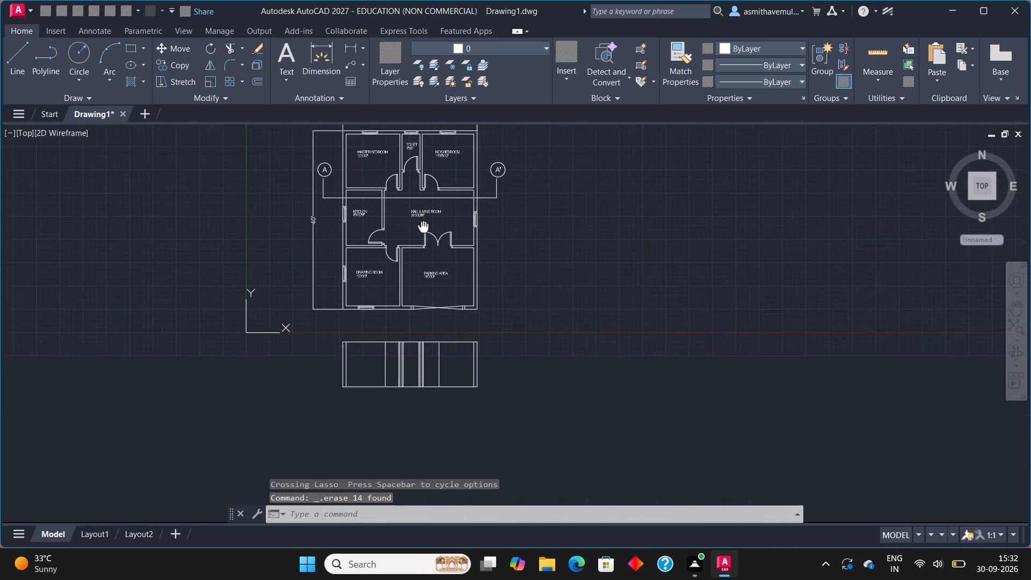
middle_click_drag(428, 198, 429, 193)
scroll(410, 309, "up", 3)
scroll(348, 340, "up", 1)
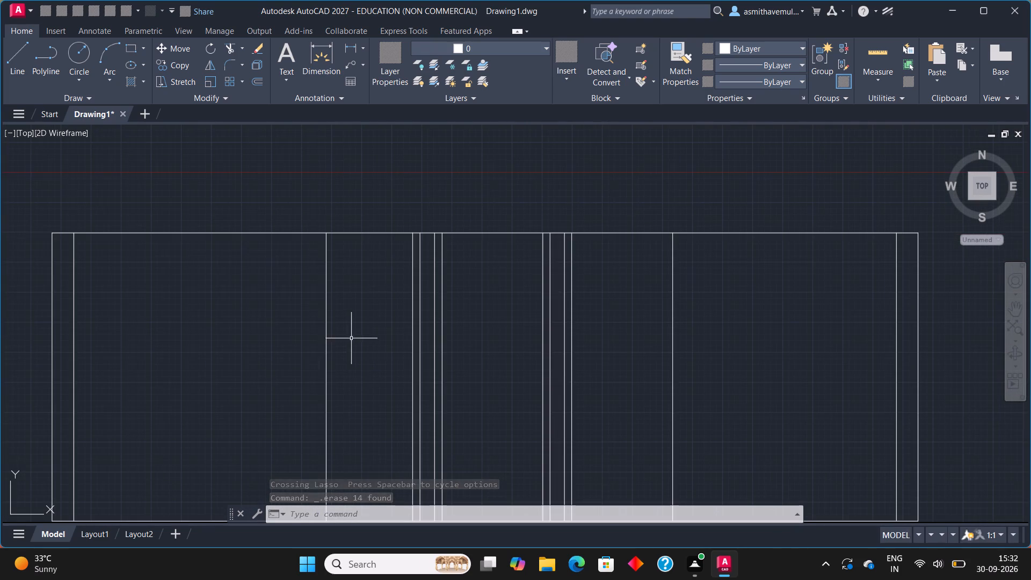
middle_click_drag(497, 384, 492, 372)
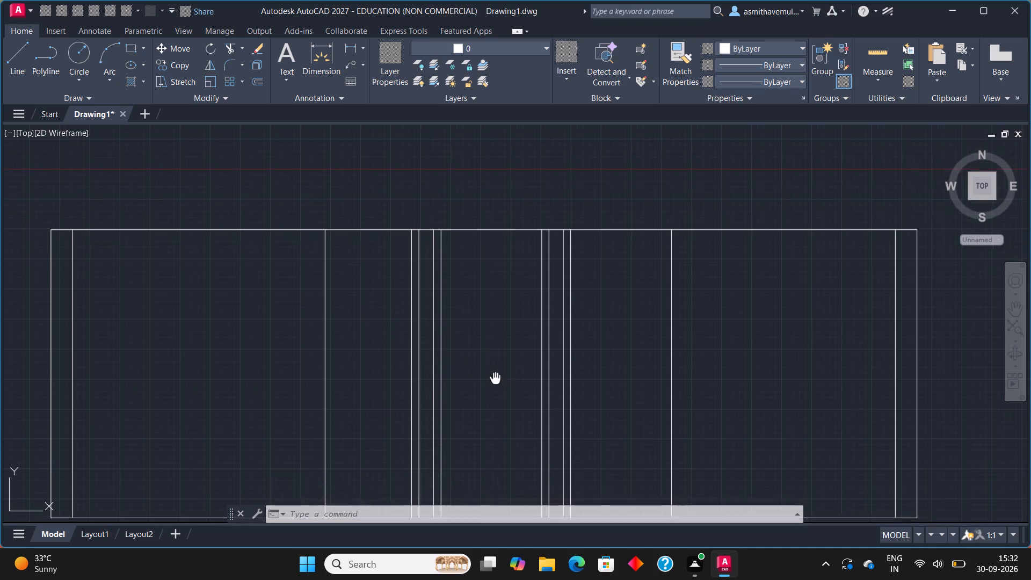
middle_click_drag(492, 372, 463, 237)
scroll(397, 286, "up", 2)
scroll(404, 280, "down", 4)
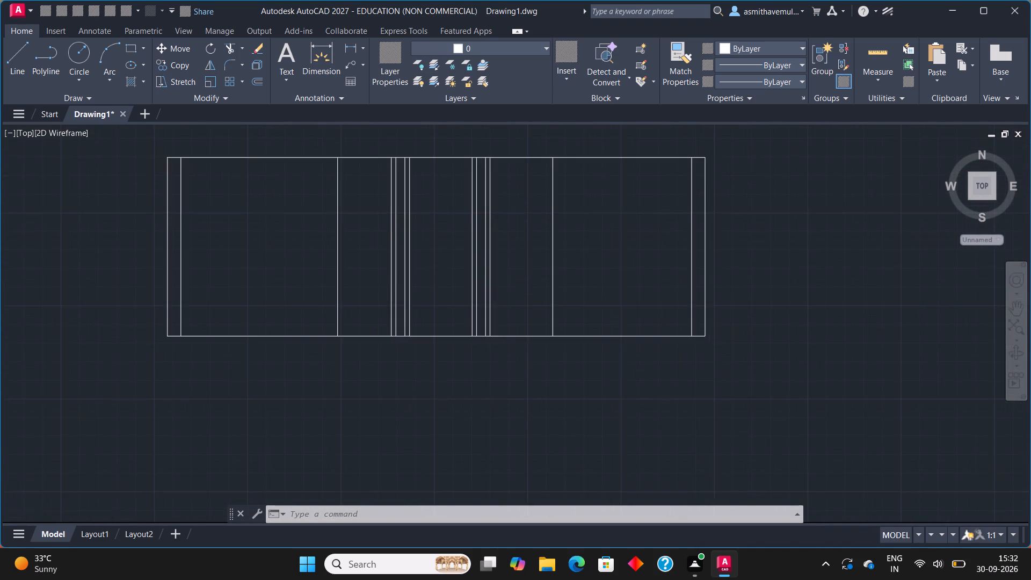
scroll(404, 280, "down", 2)
scroll(417, 279, "up", 6)
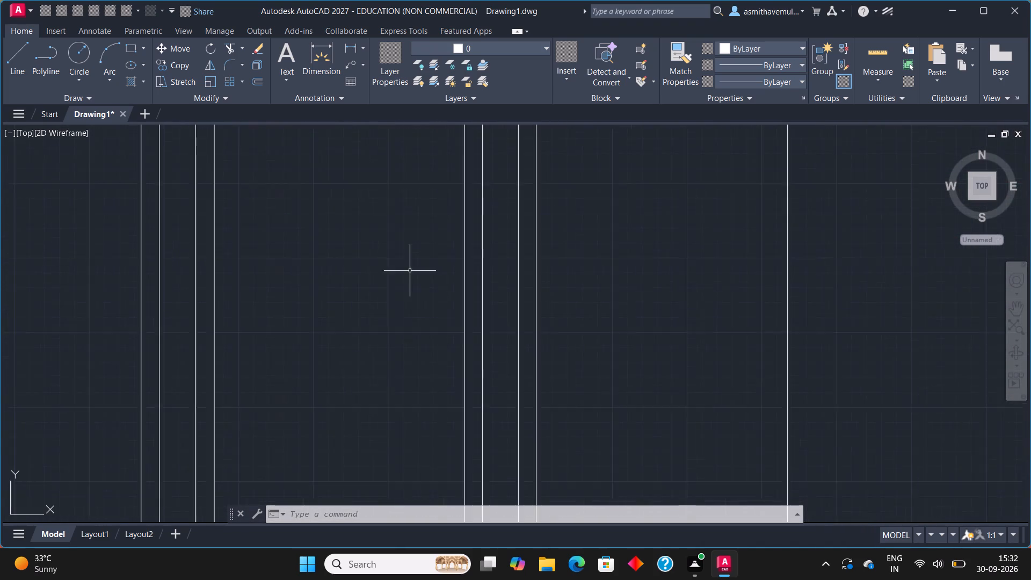
scroll(410, 271, "down", 5)
scroll(498, 272, "up", 1)
middle_click_drag(474, 260, 474, 259)
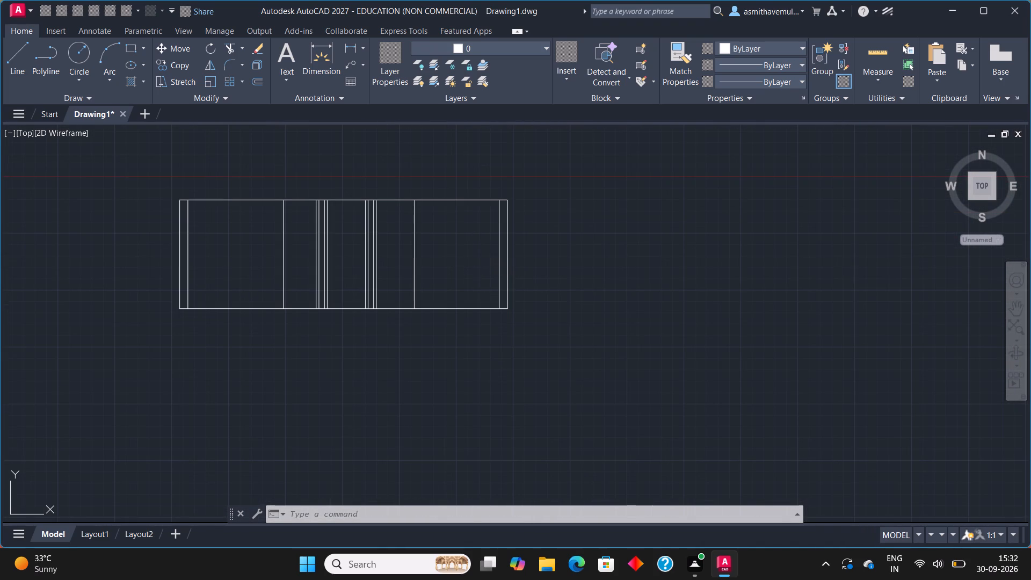
middle_click_drag(474, 259, 520, 309)
scroll(520, 310, "down", 1)
scroll(490, 267, "down", 1)
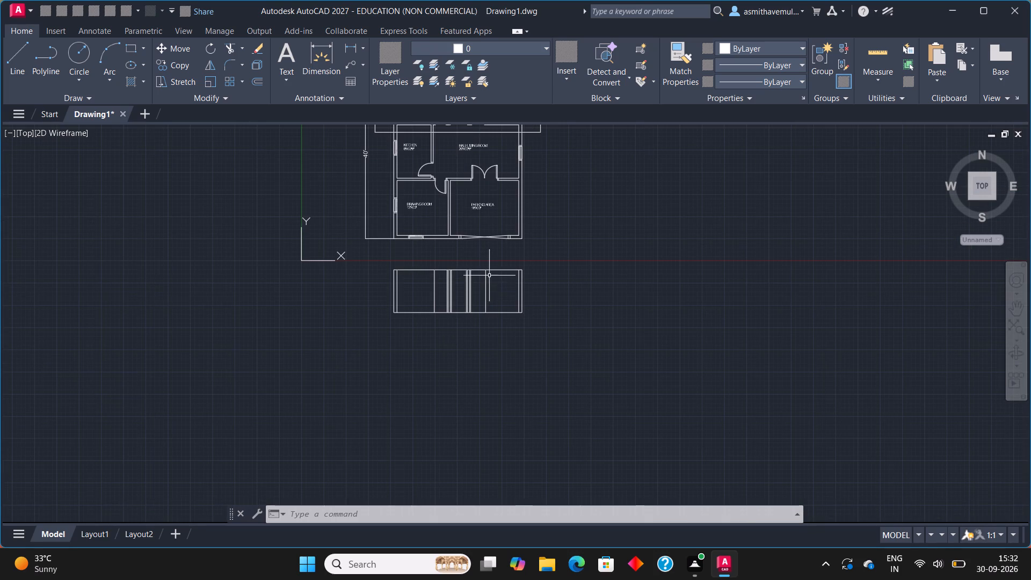
middle_click_drag(489, 274, 484, 320)
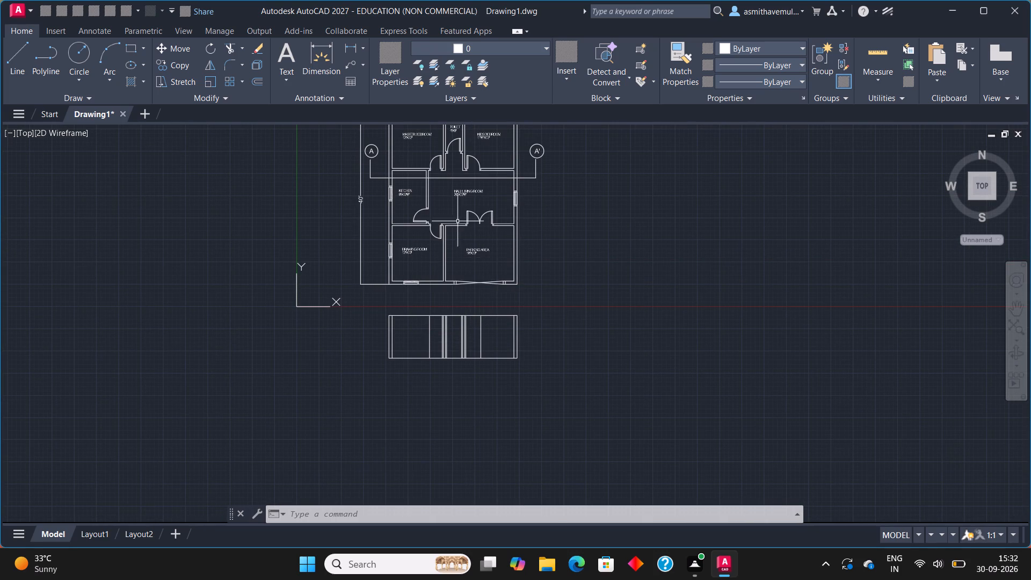
Examine the hall, kitchen and door positions in the floor plan against the wall and door lines of the section below.
scroll(449, 164, "up", 2)
scroll(487, 196, "up", 1)
scroll(487, 197, "down", 1)
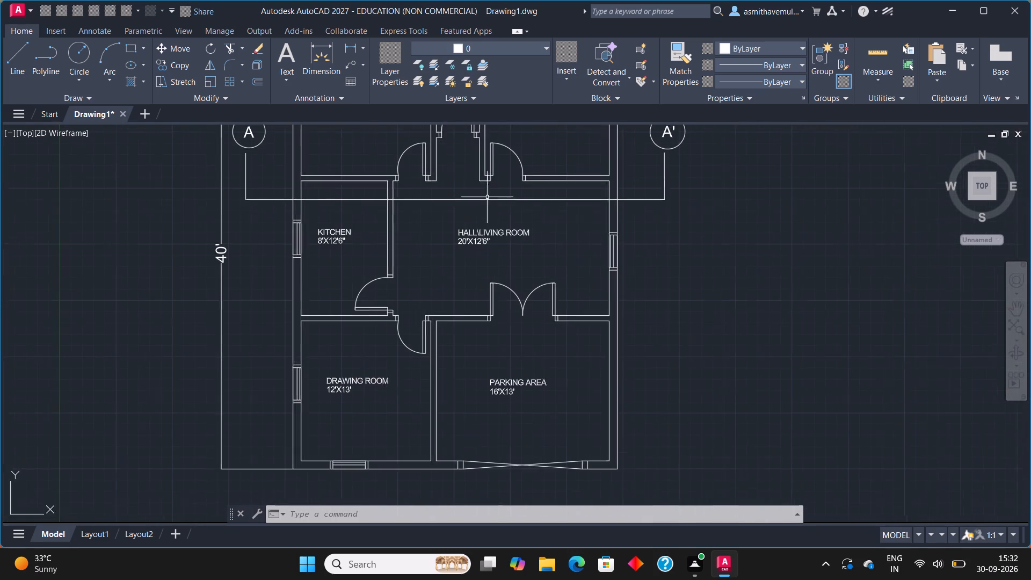
scroll(487, 200, "down", 1)
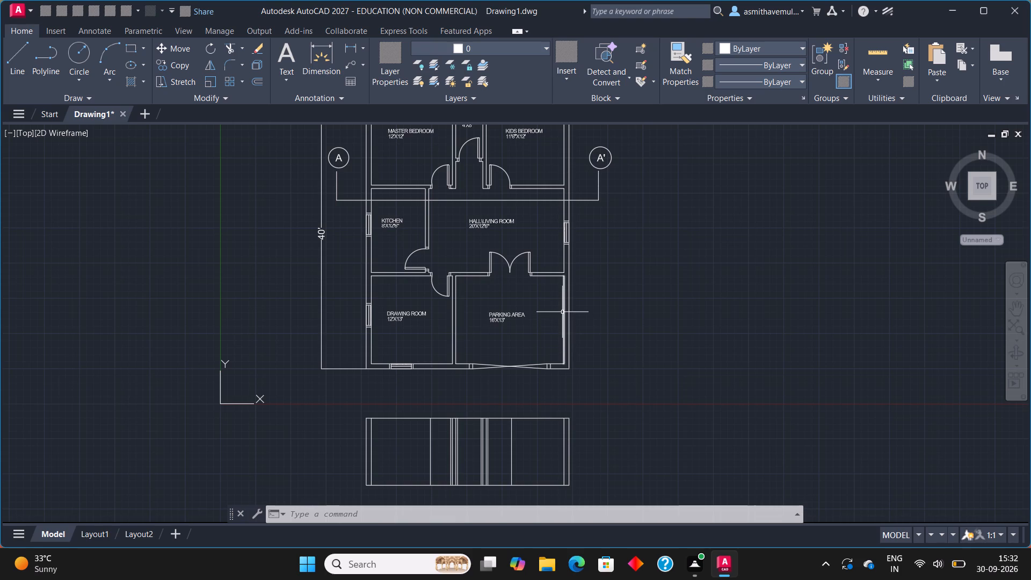
scroll(508, 383, "up", 1)
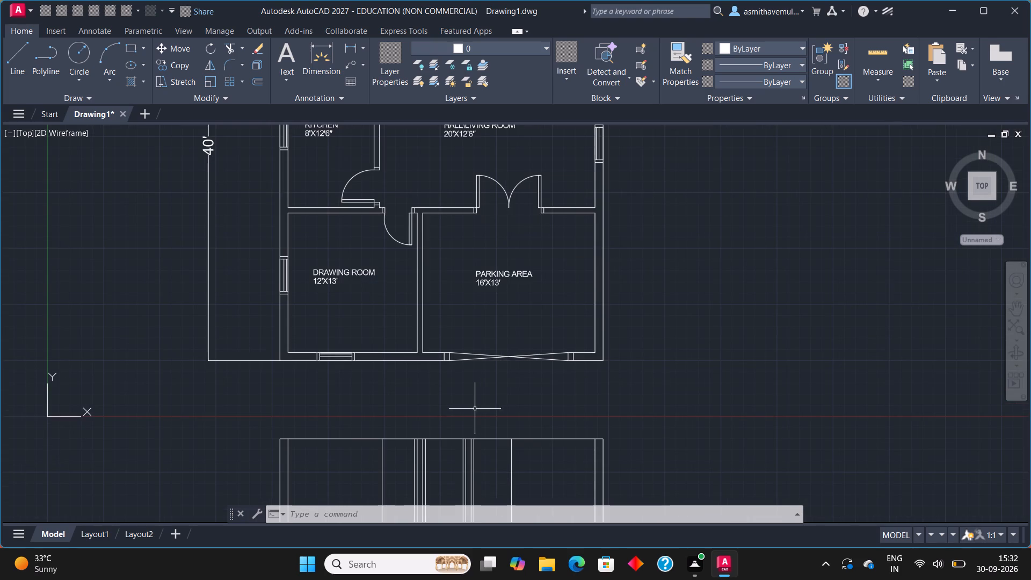
scroll(463, 415, "down", 2)
middle_click_drag(440, 420, 455, 236)
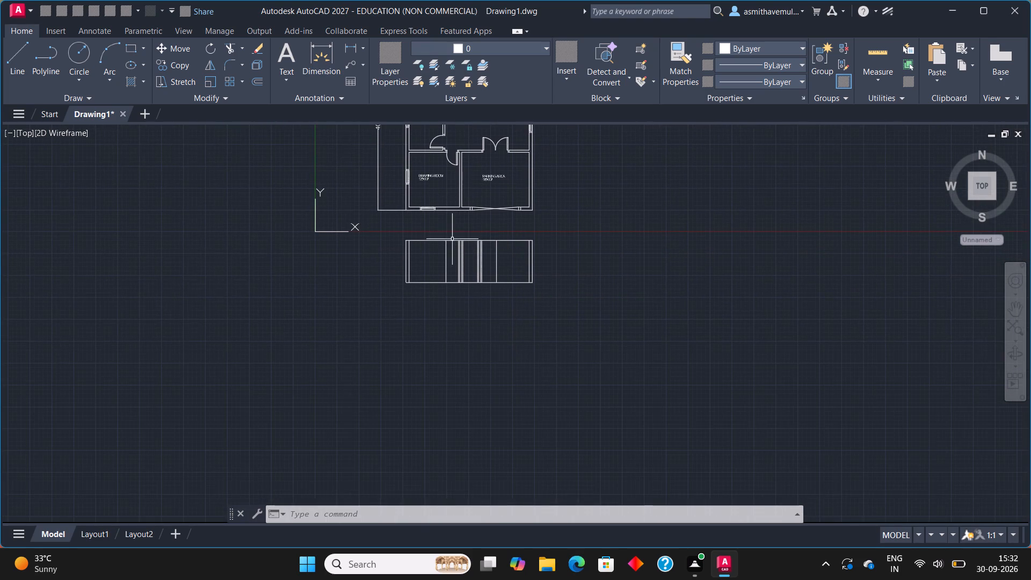
scroll(448, 247, "up", 5)
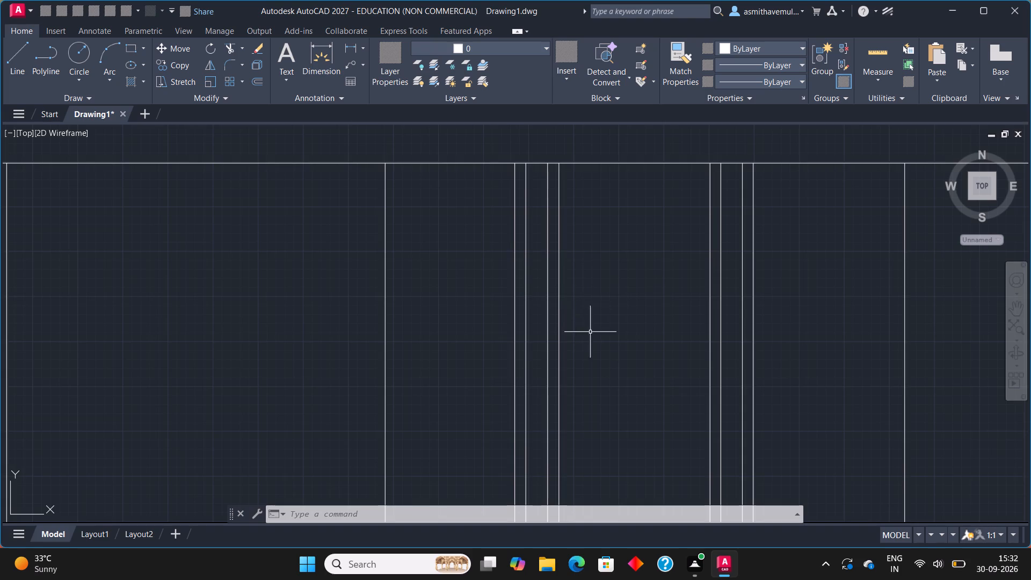
scroll(593, 350, "down", 2)
middle_click_drag(593, 382, 572, 301)
scroll(533, 304, "up", 2)
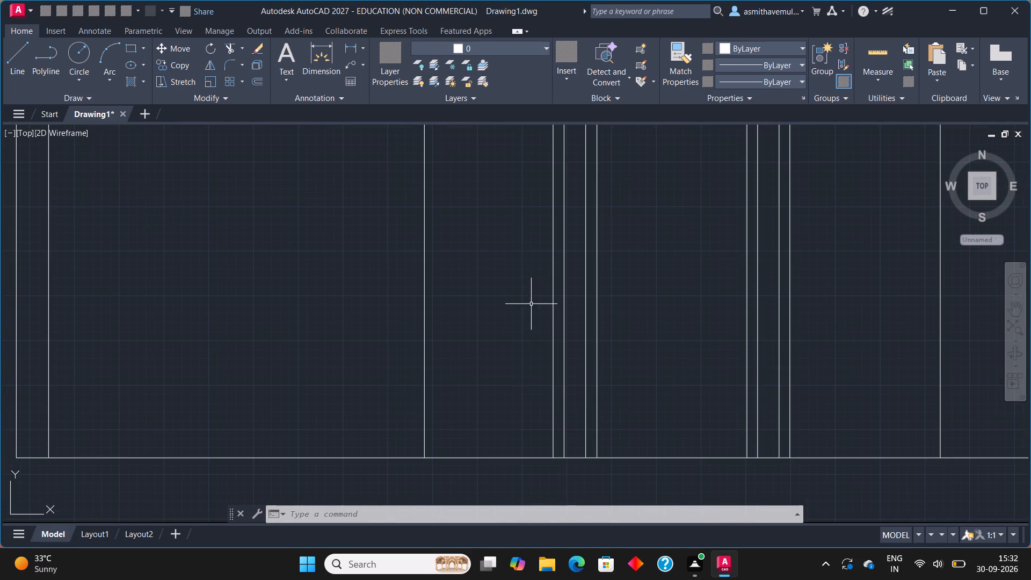
Offset the section's bottom horizontal line 7' upward.
key("o")
key("Return")
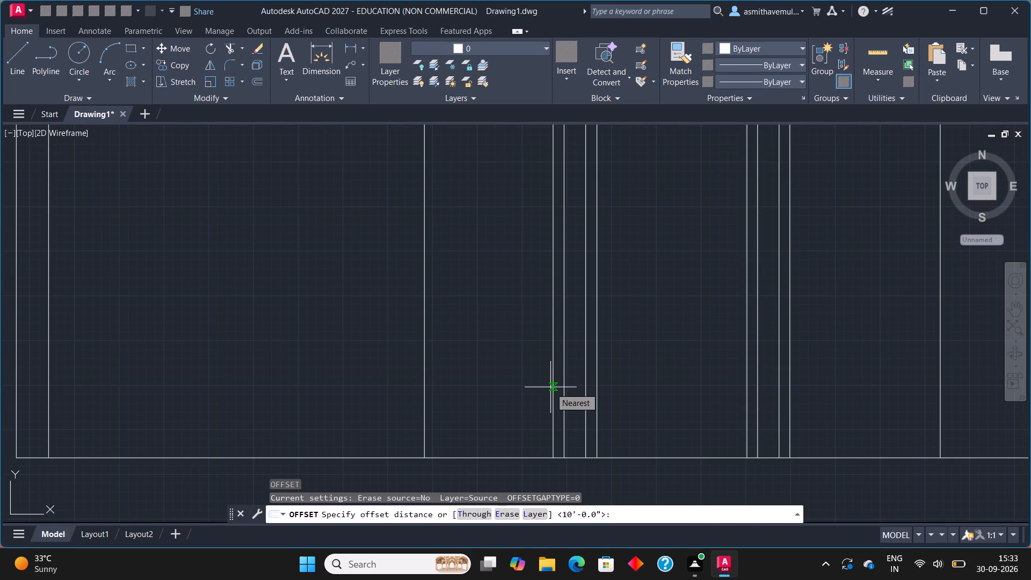
key("7")
key("apostrophe")
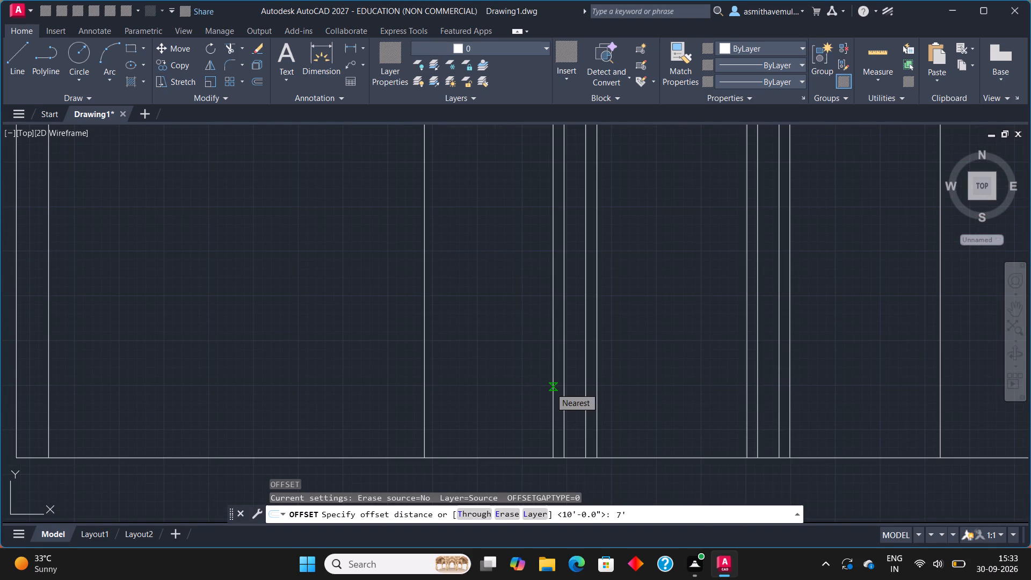
key("Return")
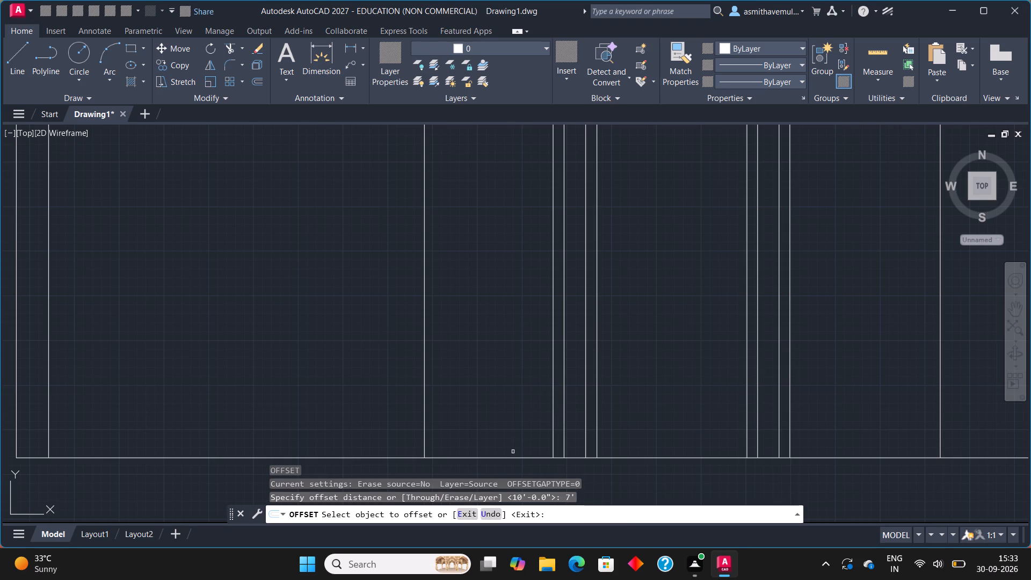
left_click(510, 454)
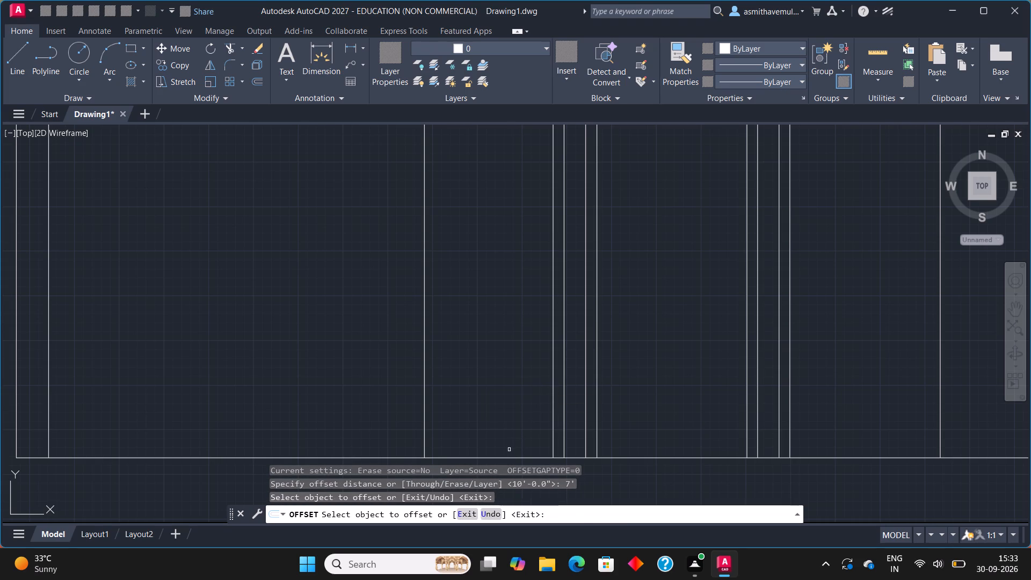
left_click(507, 458)
left_click(505, 299)
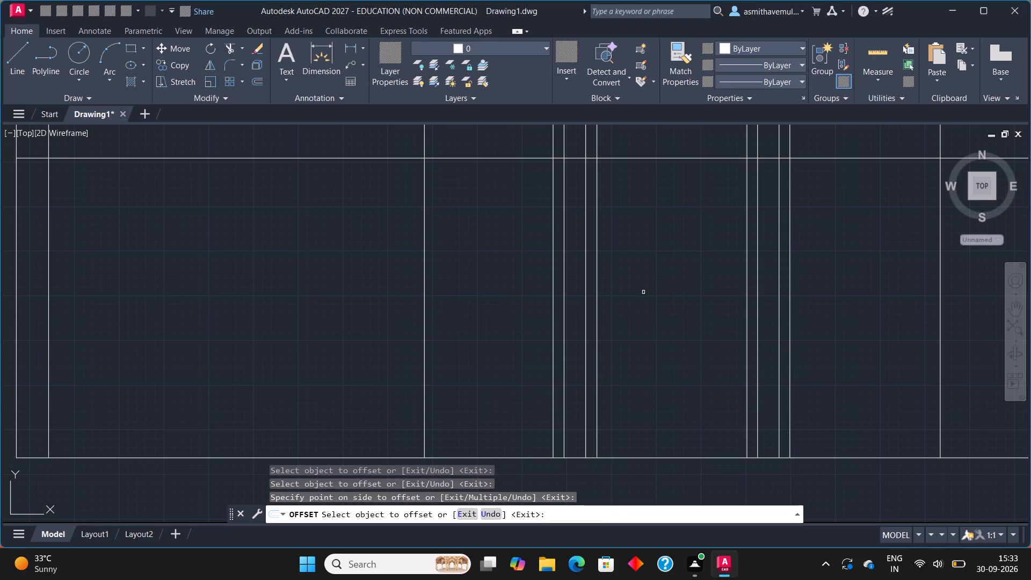
Offset the section's bottom horizontal line 6' upward as well.
middle_click_drag(643, 293, 555, 330)
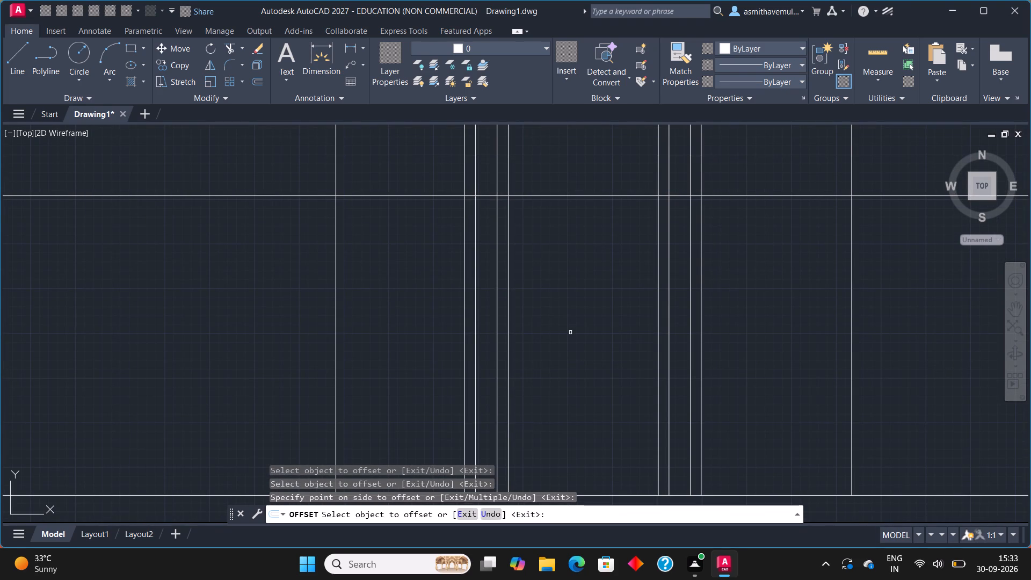
key("o")
key("Return")
key("Escape")
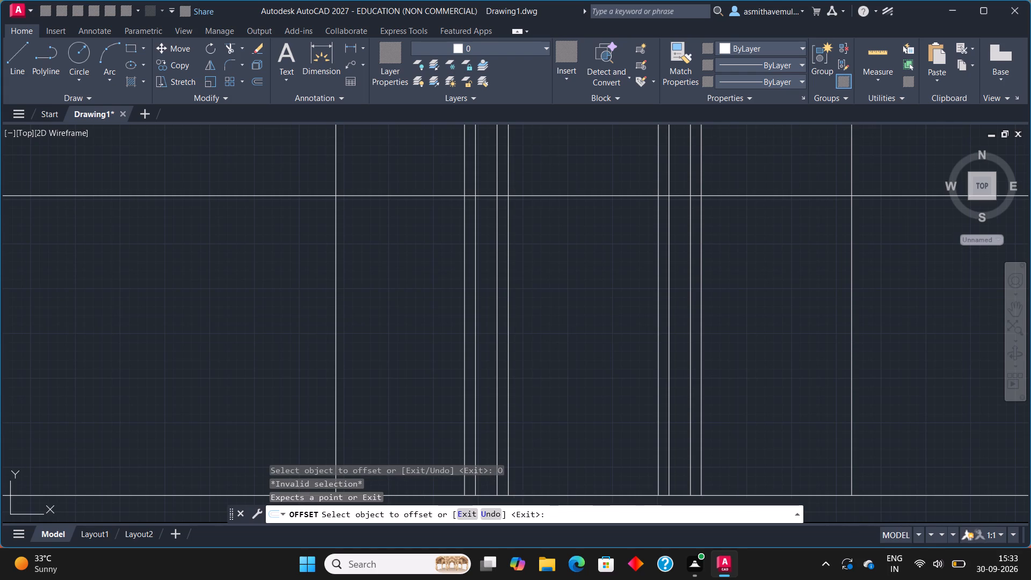
key("o")
key("Return")
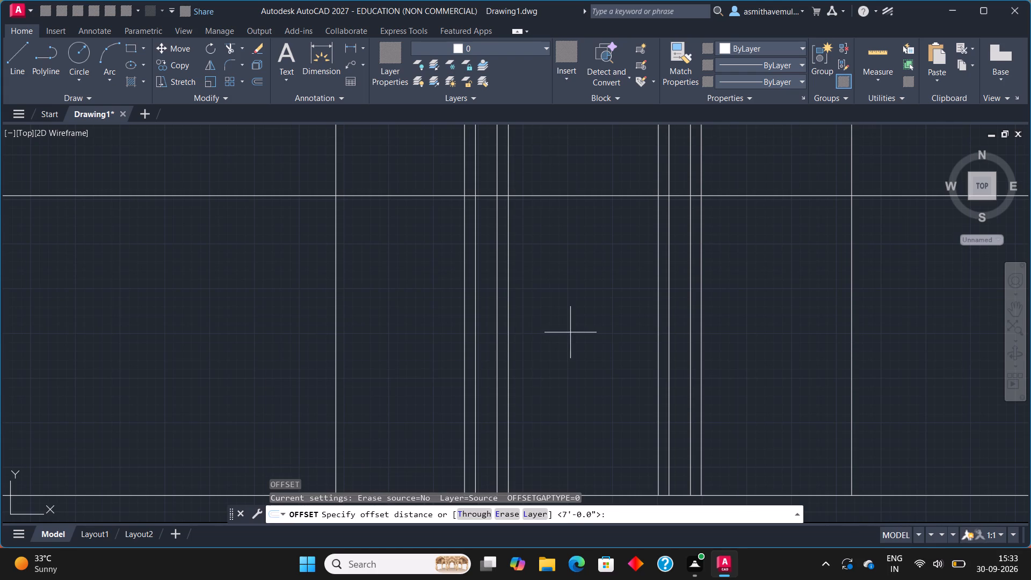
type("6'")
key("Return")
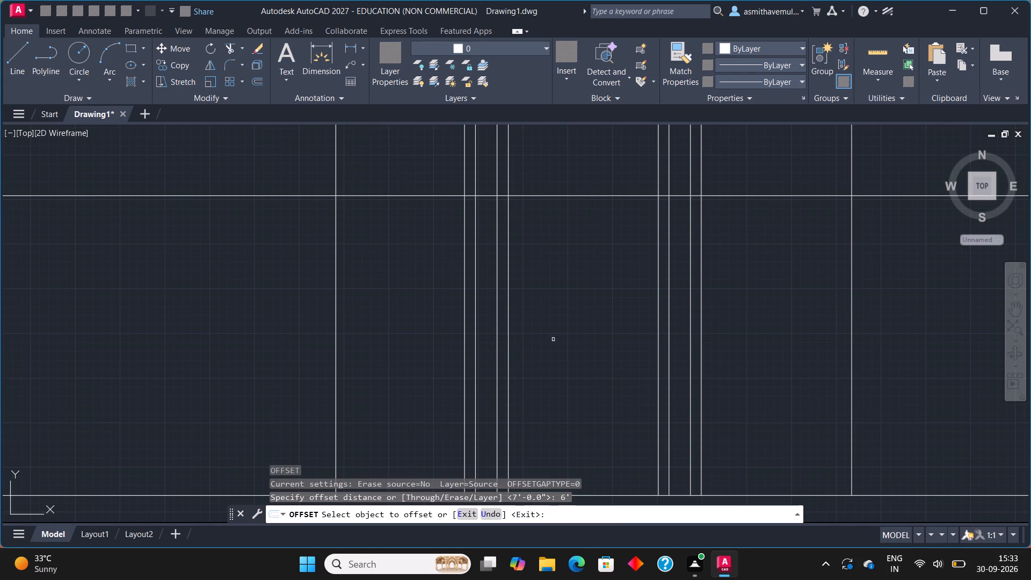
left_click_drag(583, 494, 583, 488)
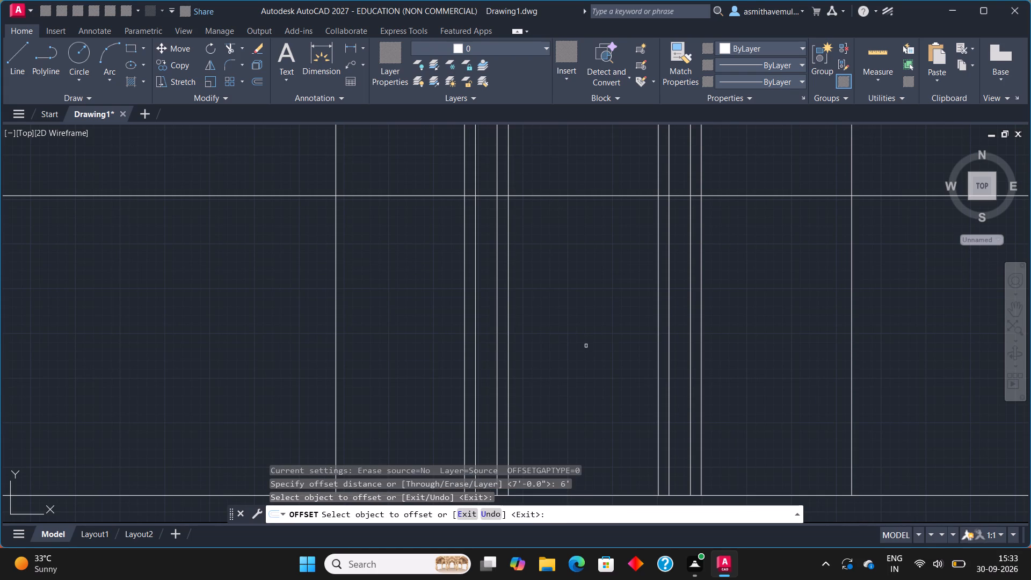
left_click(590, 495)
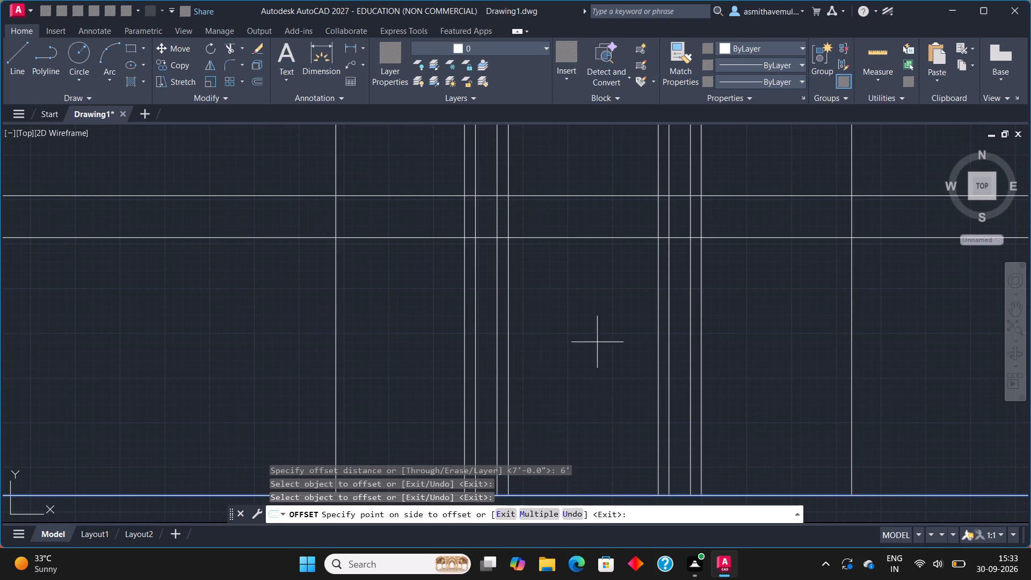
left_click(598, 322)
key("Escape")
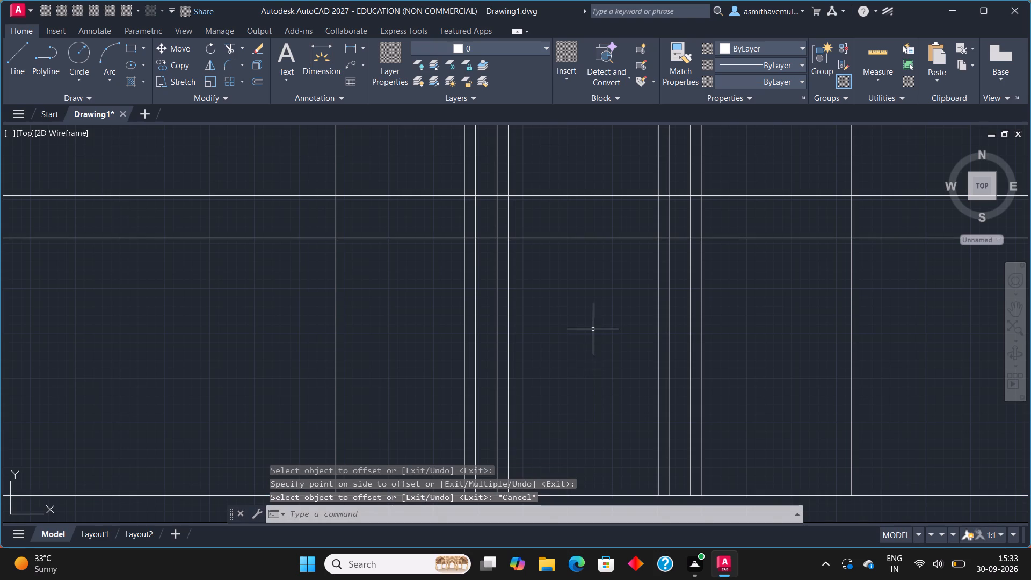
Draw two vertical construction lines (XLINE, Ver) through the door frame lines on both sides of the toilet door opening.
scroll(593, 323, "down", 1)
scroll(618, 155, "down", 2)
middle_click_drag(616, 163, 519, 419)
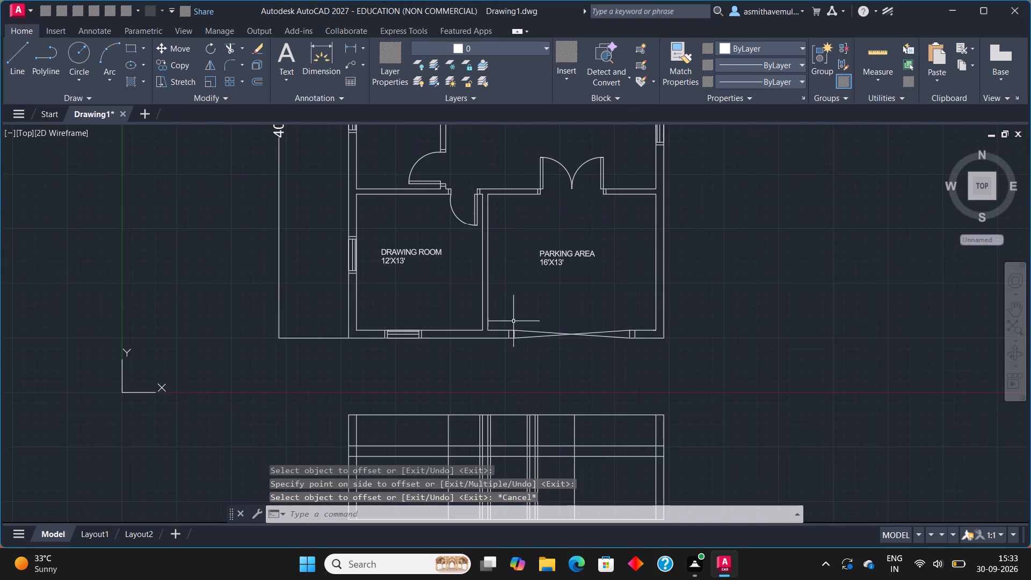
middle_click_drag(501, 237, 495, 414)
scroll(485, 260, "up", 2)
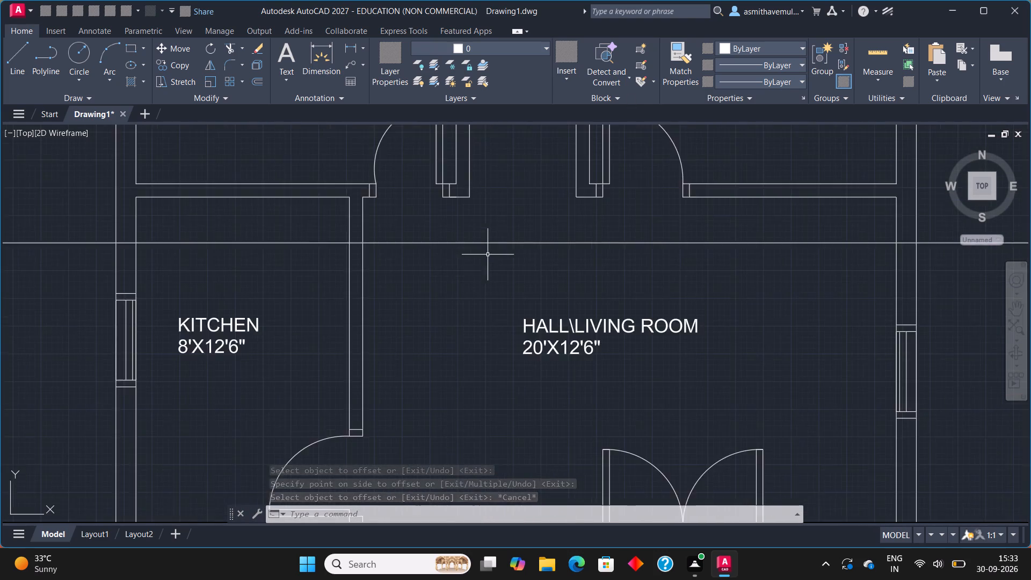
middle_click_drag(488, 255, 467, 385)
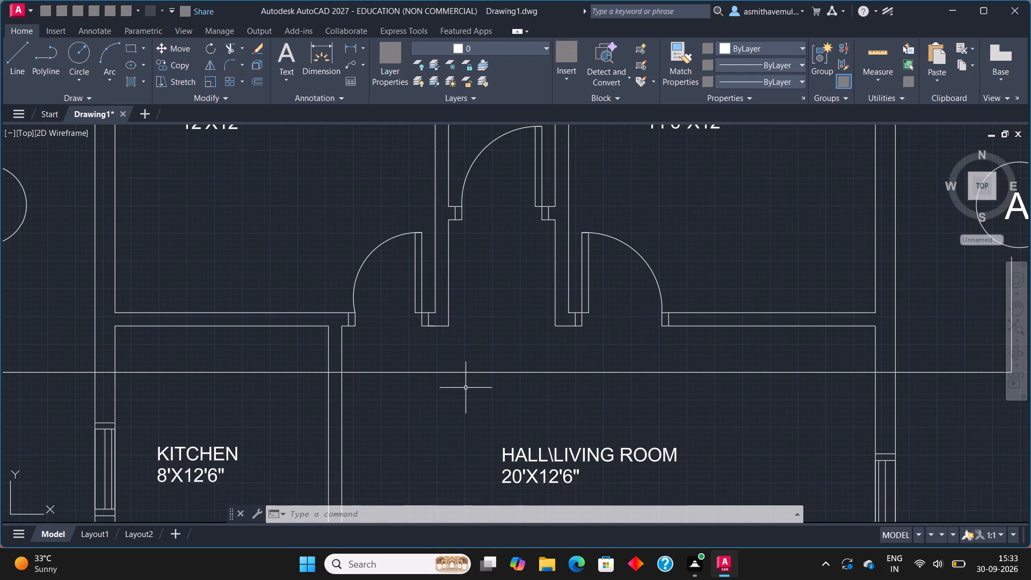
type("XLINE")
left_click(410, 518)
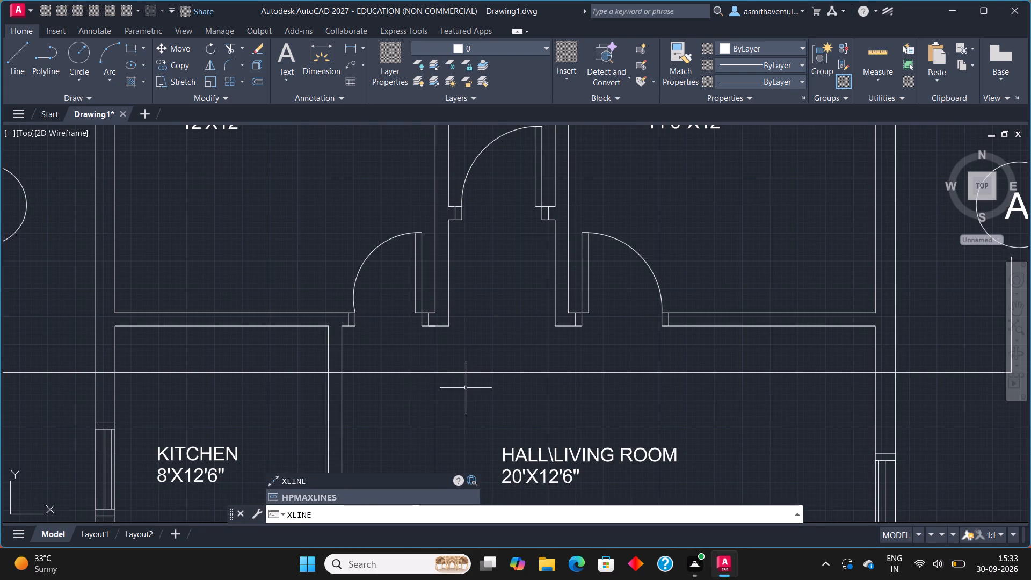
key("Return")
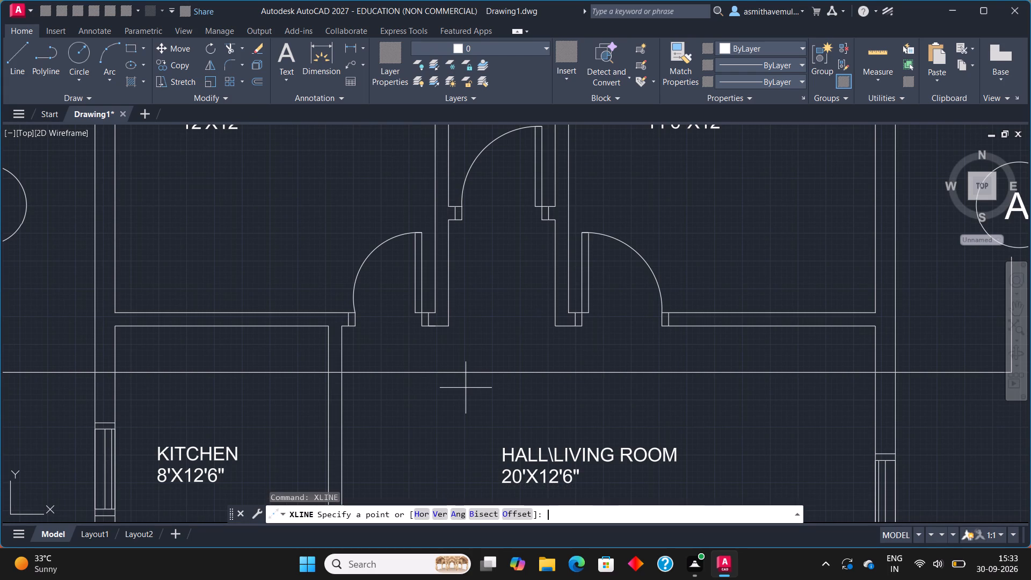
left_click(431, 512)
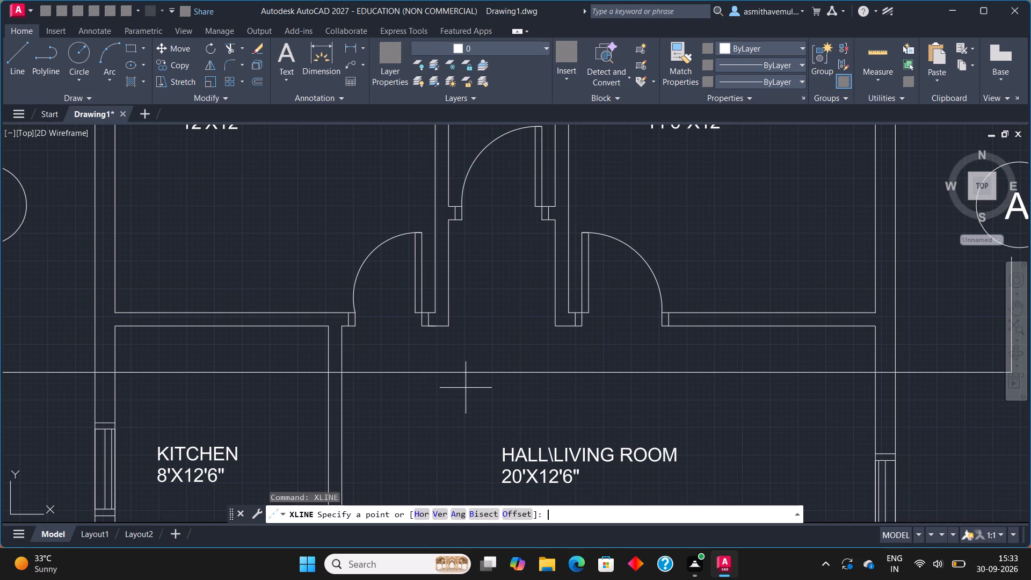
left_click(435, 515)
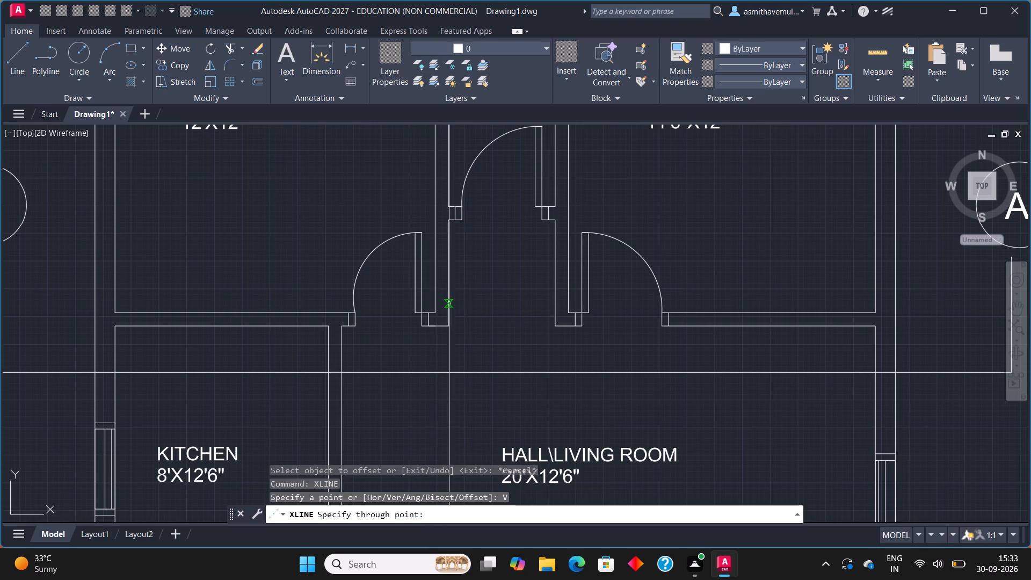
scroll(453, 292, "up", 2)
middle_click_drag(453, 291, 451, 437)
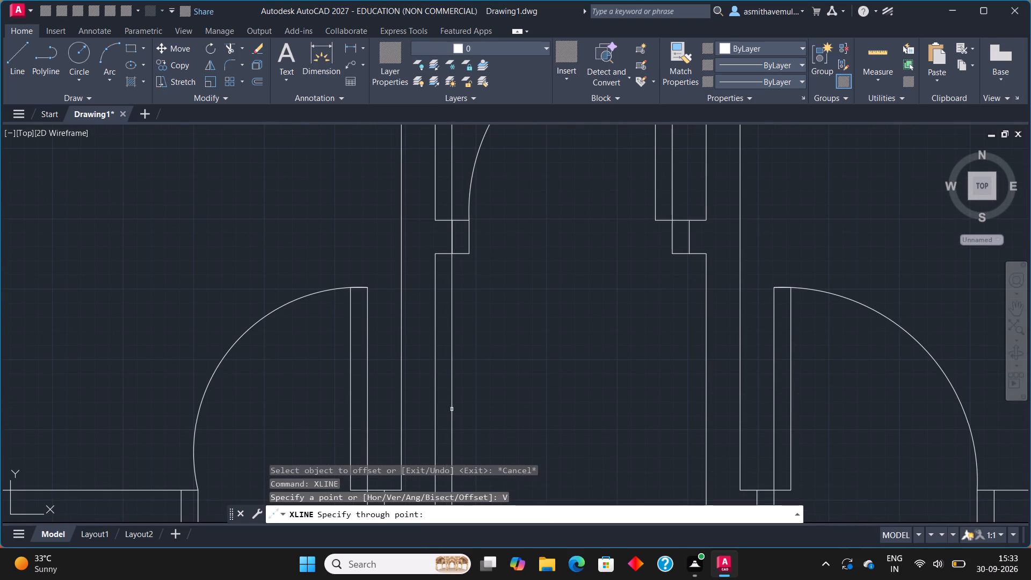
left_click(452, 408)
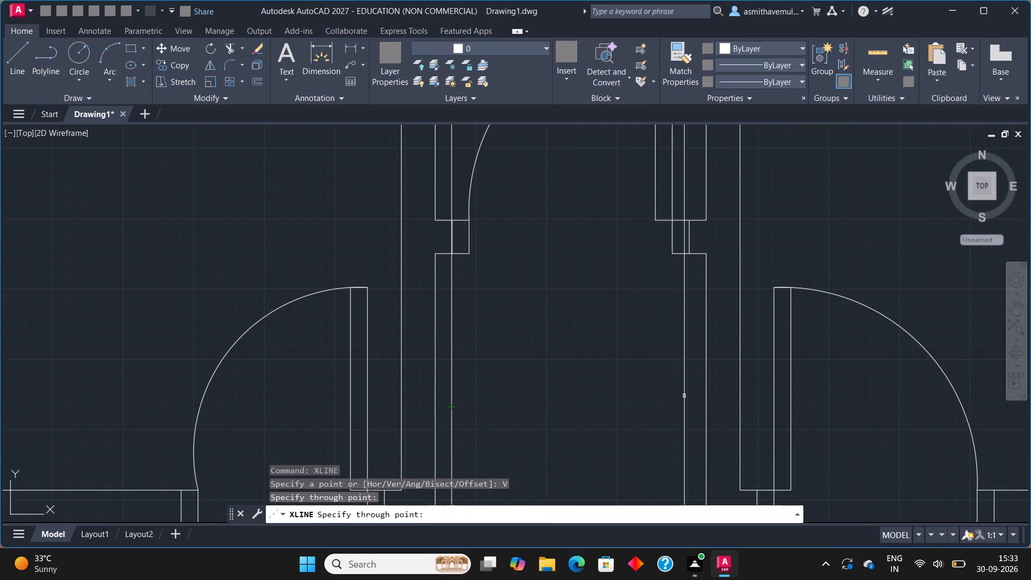
left_click(689, 396)
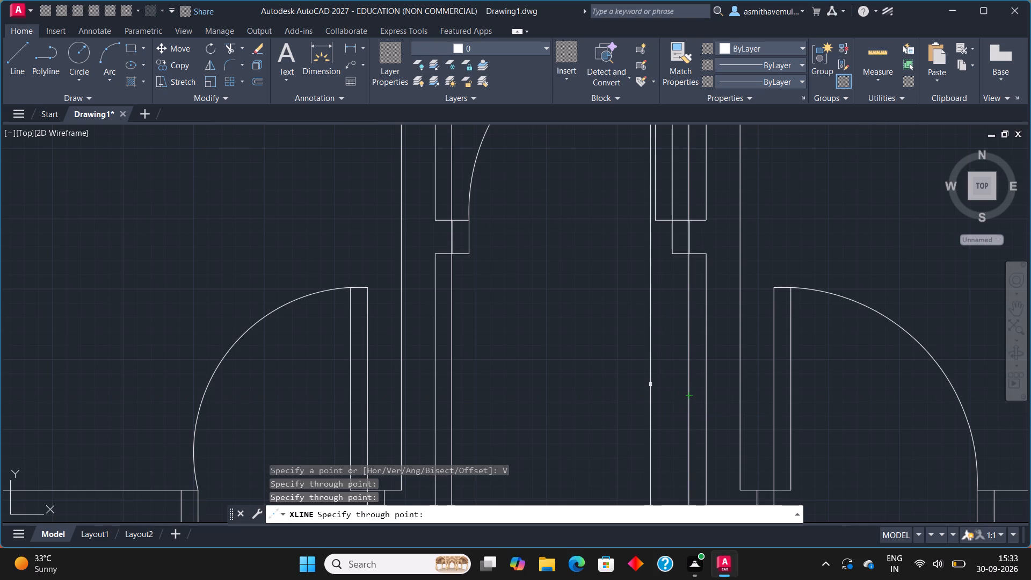
key("Escape")
Examine where the two vertical construction lines cross the section outline and how they relate to the plan's doors.
scroll(650, 392, "down", 3)
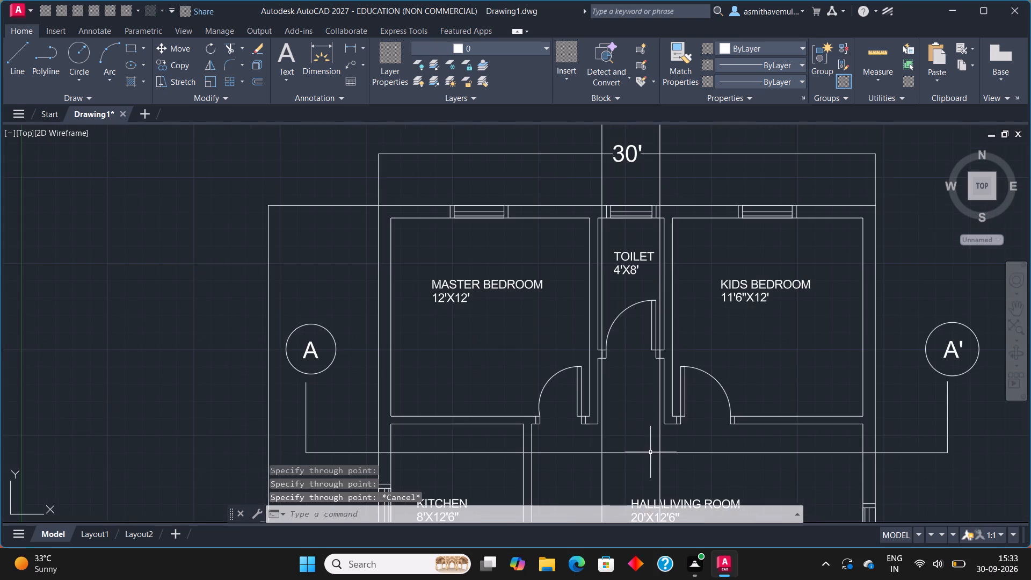
middle_click_drag(649, 452, 640, 278)
scroll(640, 266, "down", 2)
middle_click_drag(709, 499, 665, 350)
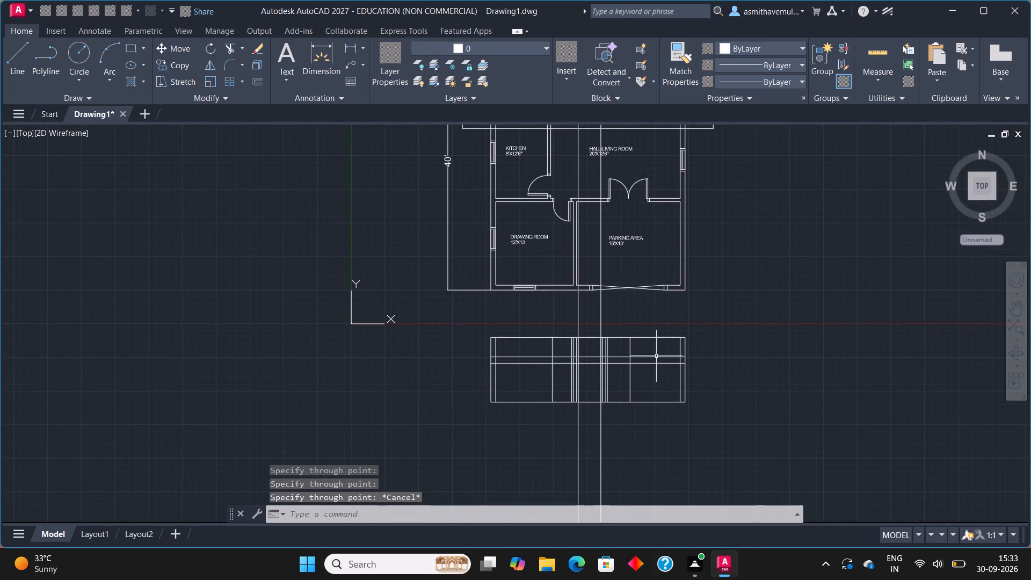
scroll(603, 407, "up", 4)
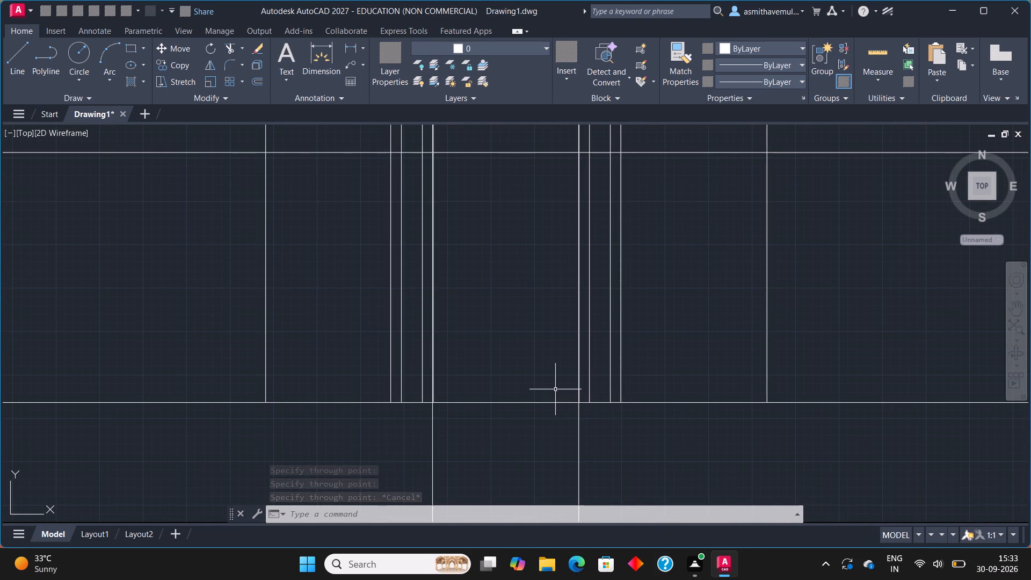
middle_click_drag(550, 355, 546, 468)
scroll(544, 351, "down", 2)
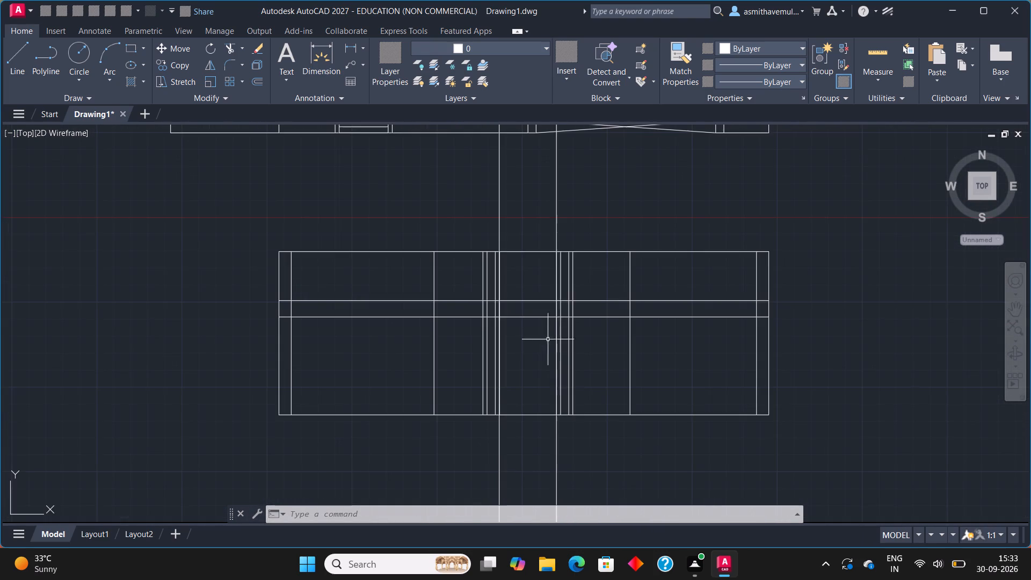
middle_click_drag(578, 252, 536, 538)
scroll(524, 343, "down", 2)
middle_click_drag(529, 323, 515, 463)
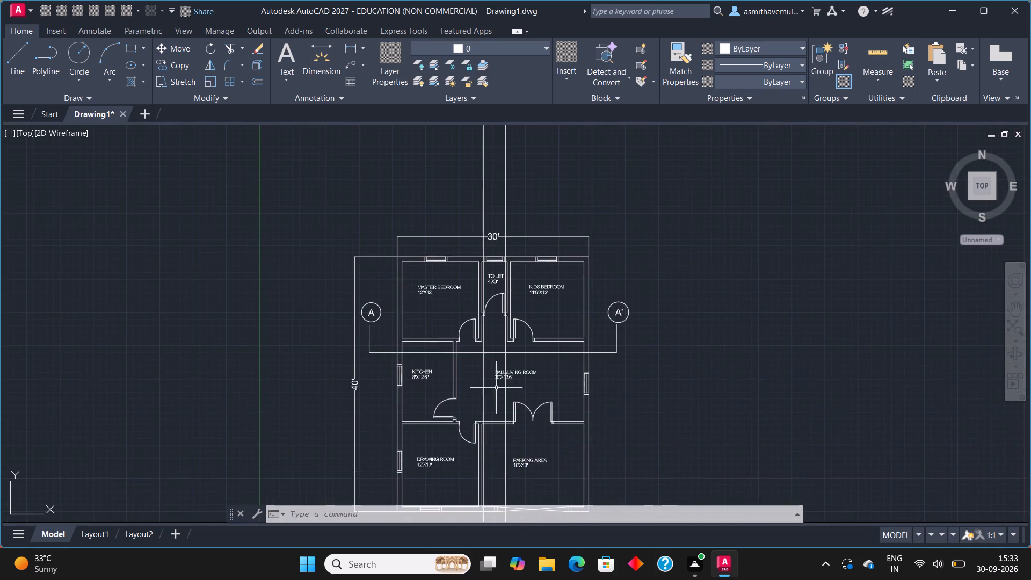
scroll(493, 359, "up", 3)
middle_click_drag(493, 349, 487, 384)
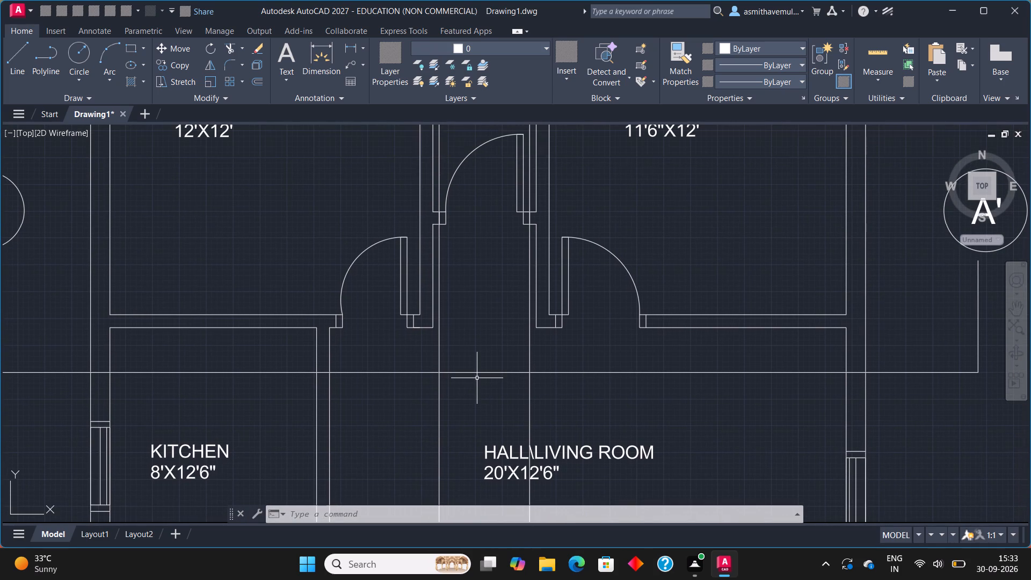
Draw vertical construction lines (XLINE, Ver) through both faces of the wall between master bedroom and toilet passage, and both master bedroom door frame lines.
type("XLINE")
key("Return")
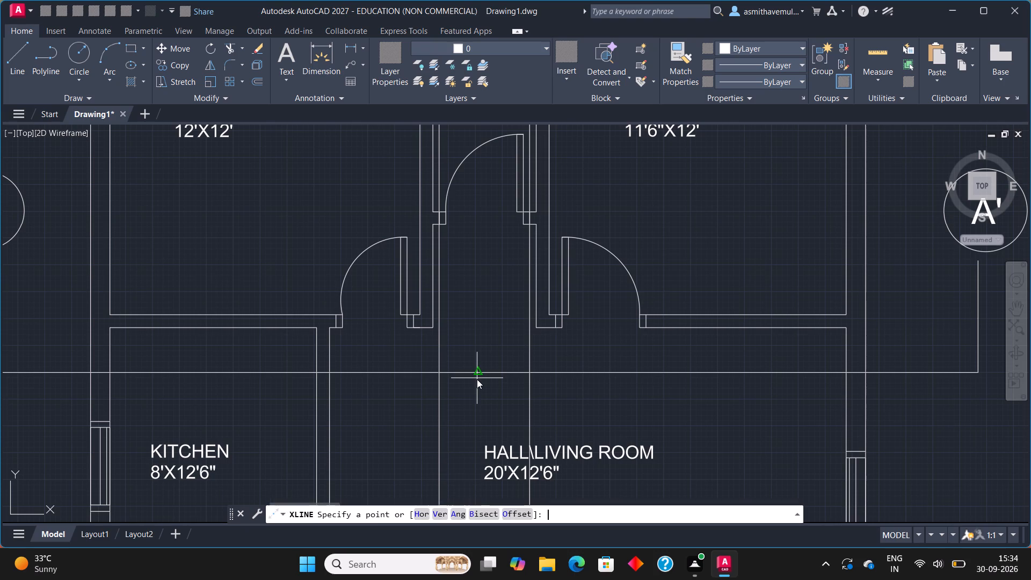
left_click(440, 509)
scroll(429, 285, "up", 2)
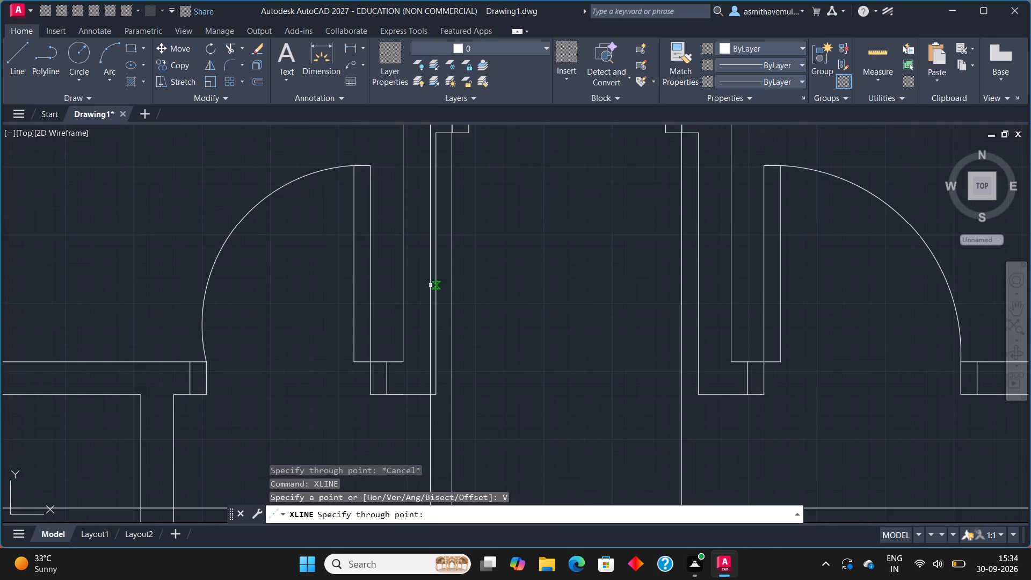
scroll(431, 286, "down", 1)
scroll(432, 287, "up", 1)
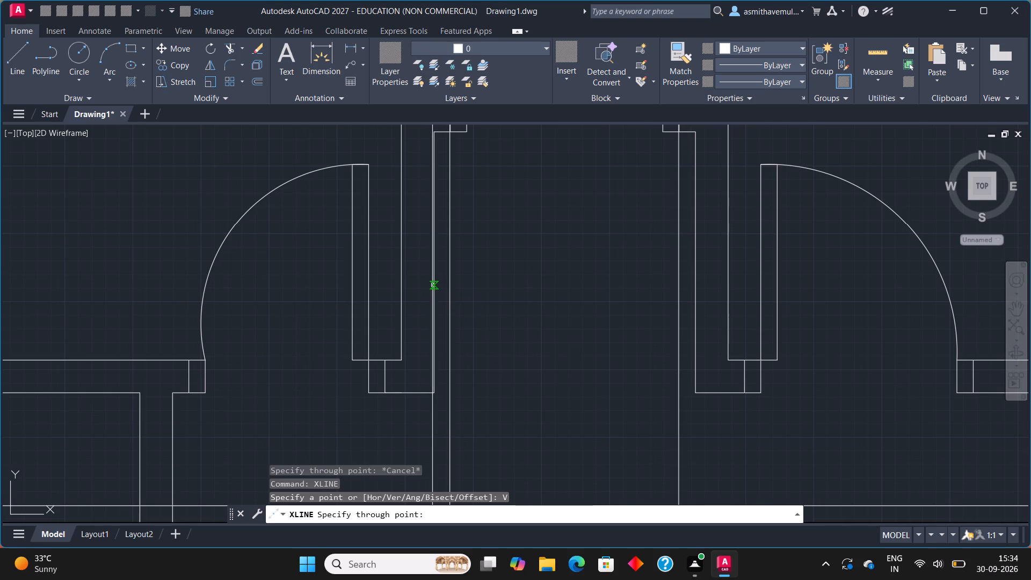
left_click(433, 285)
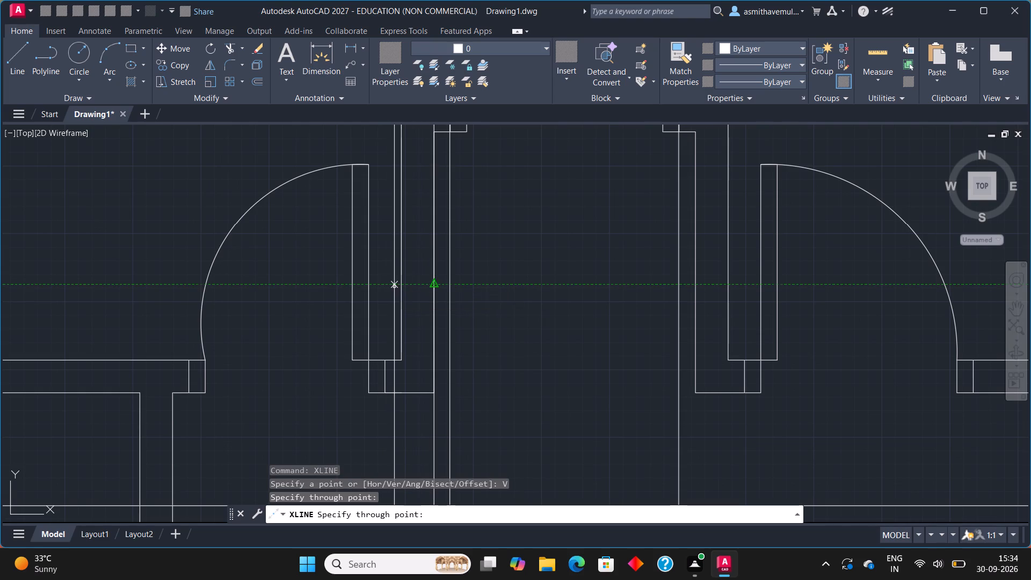
left_click(401, 286)
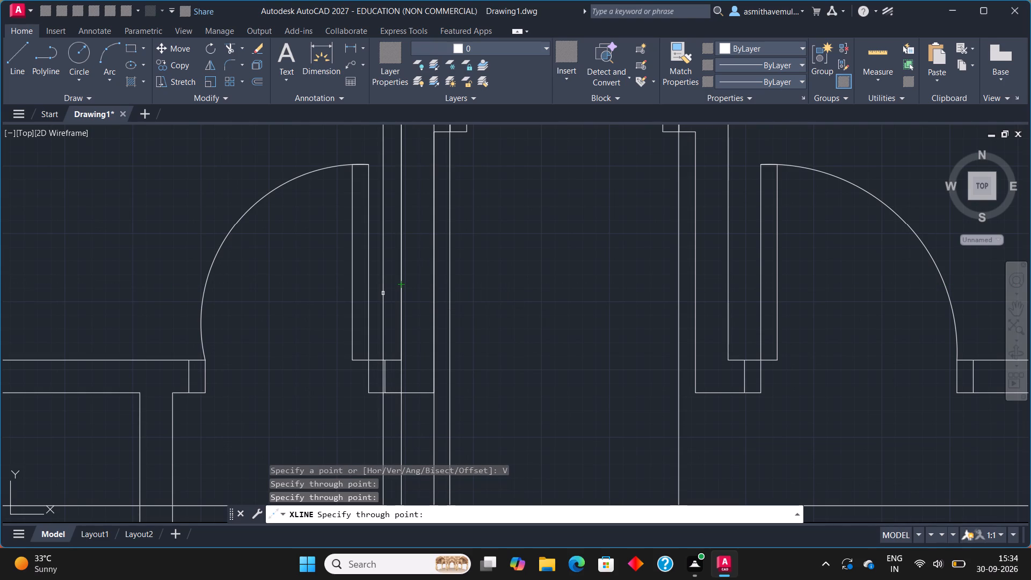
left_click(385, 294)
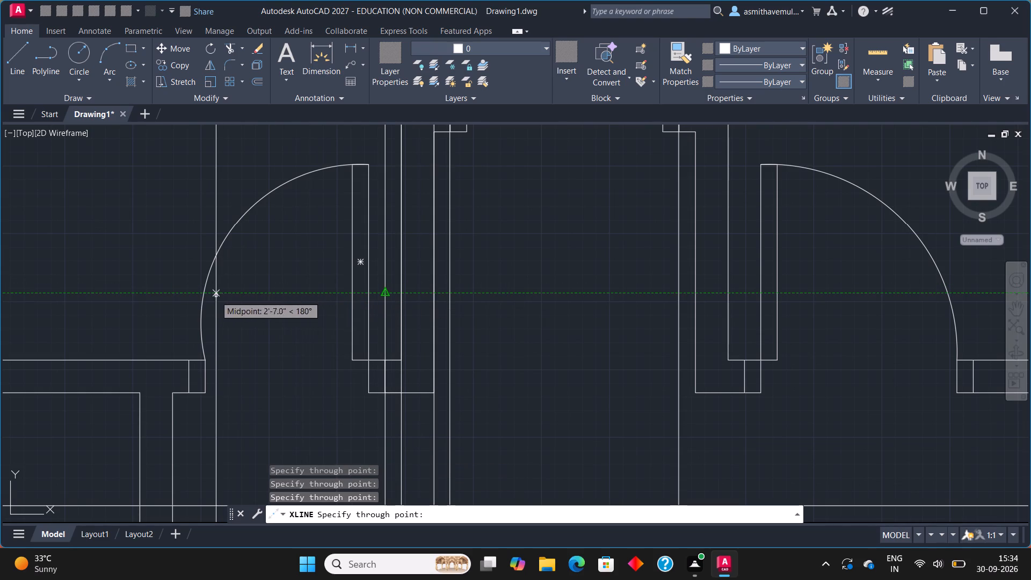
left_click(188, 294)
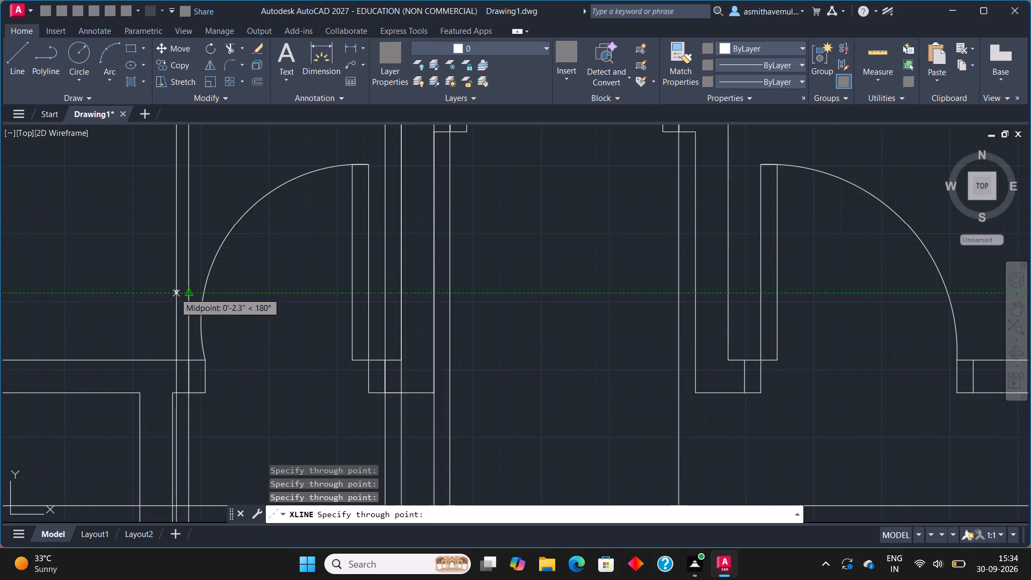
Add vertical construction lines through the inner and outer faces of the master bedroom's exterior wall on the A side.
scroll(178, 278, "down", 1)
middle_click_drag(218, 271, 601, 283)
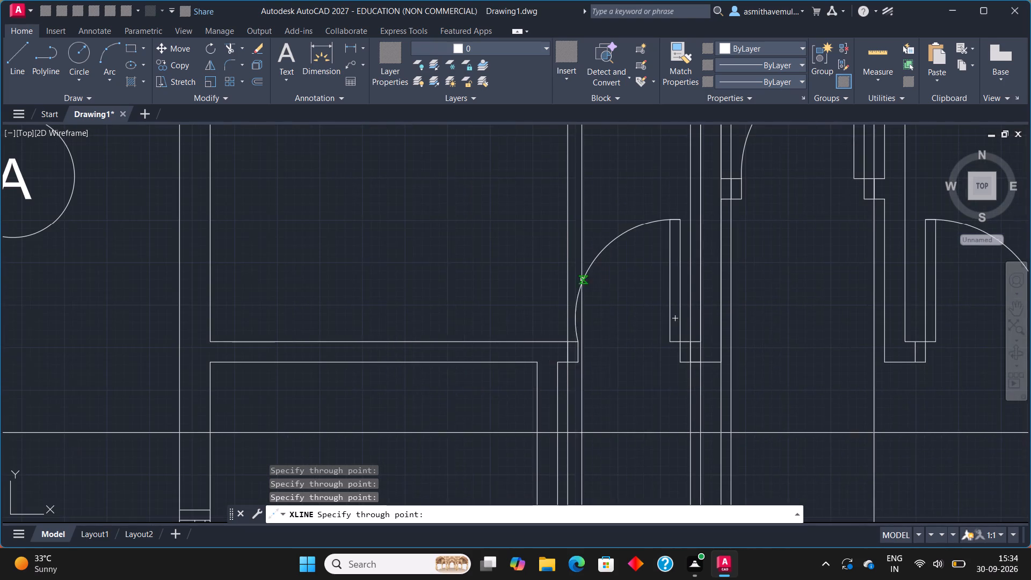
left_click(209, 283)
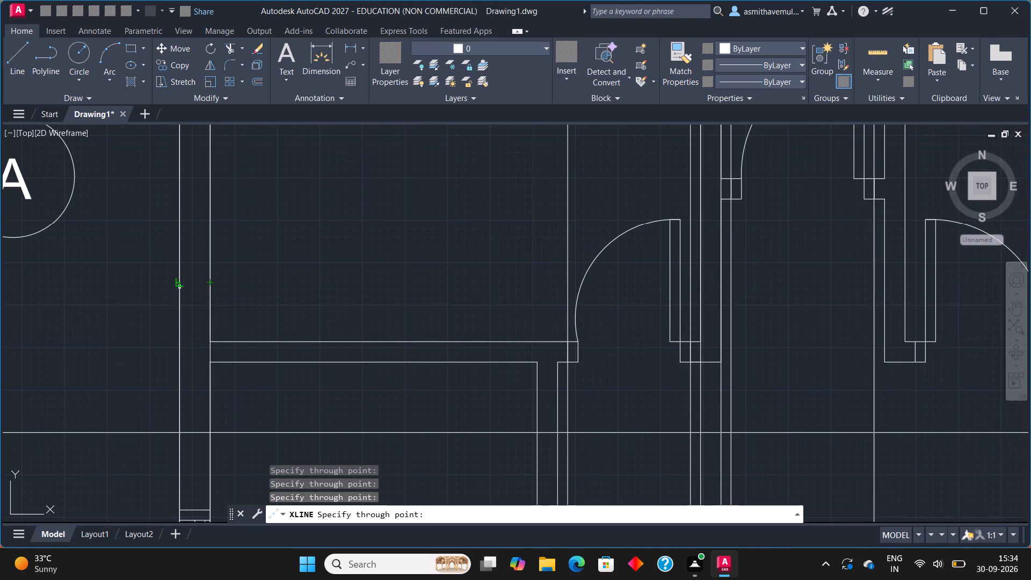
left_click(179, 287)
Add vertical construction lines through both faces of the kids bedroom's passage-side wall and the frame lines on both sides of its door.
scroll(705, 264, "down", 3)
middle_click_drag(856, 251, 657, 271)
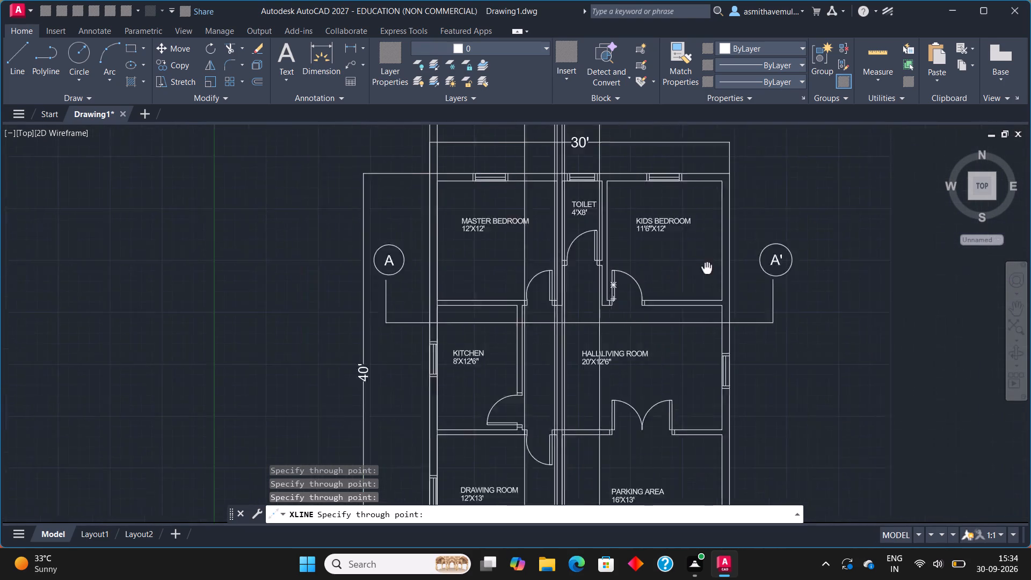
middle_click_drag(657, 271, 585, 271)
scroll(503, 271, "up", 3)
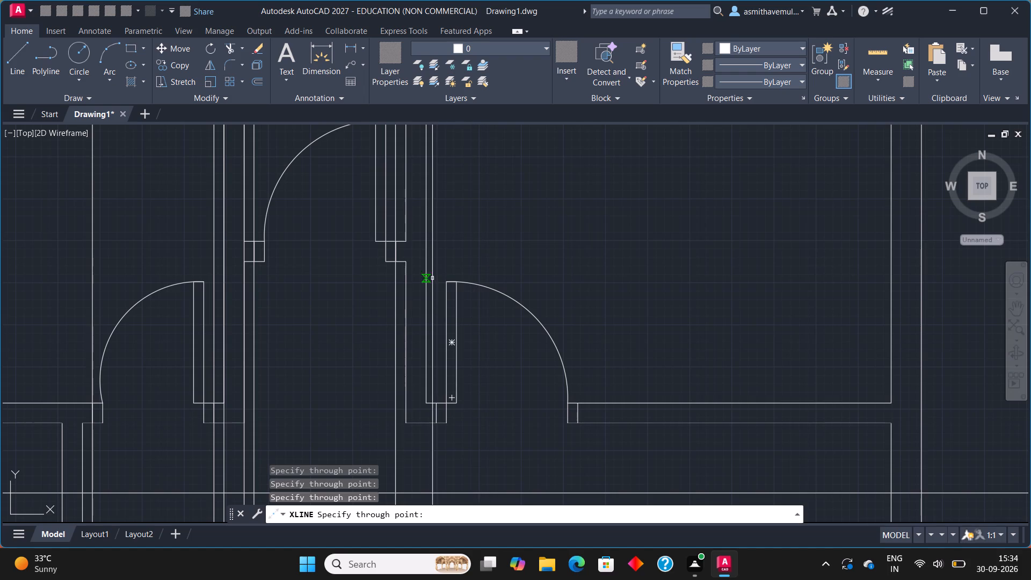
scroll(409, 287, "up", 3)
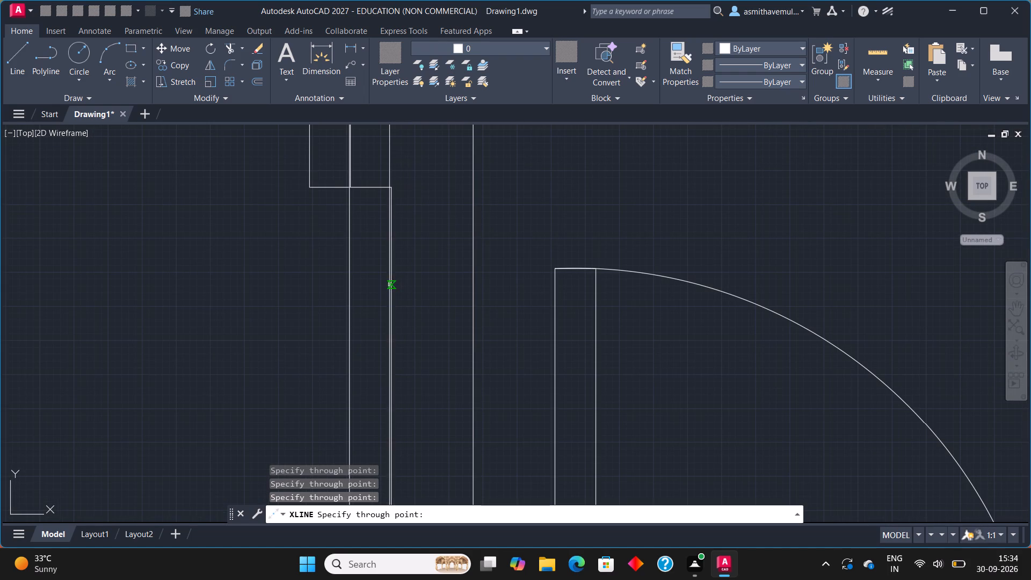
left_click(391, 285)
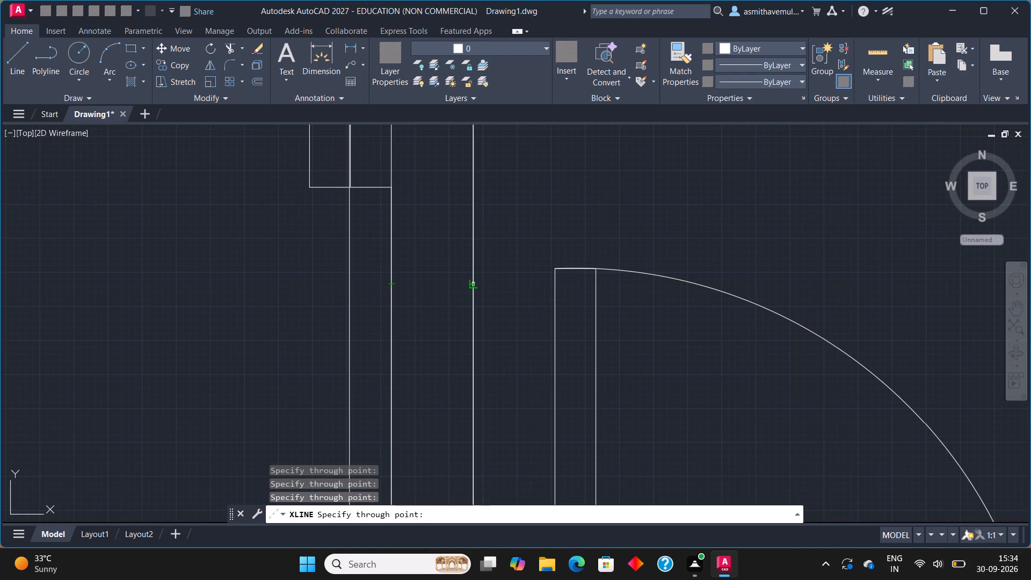
left_click(473, 285)
scroll(542, 266, "down", 1)
middle_click_drag(561, 240, 575, 114)
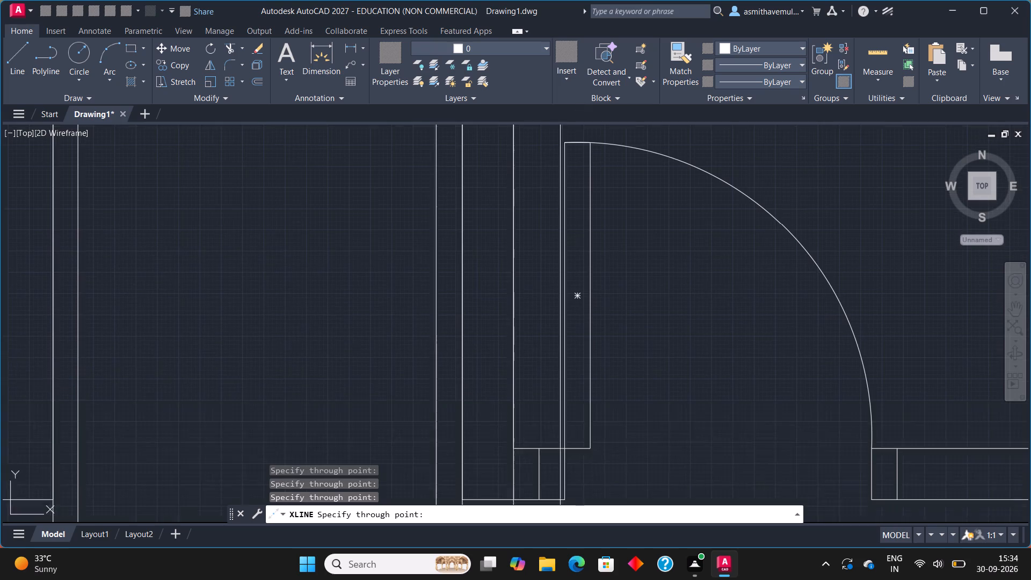
scroll(579, 144, "down", 2)
middle_click_drag(577, 286, 543, 134)
scroll(536, 138, "up", 1)
middle_click_drag(536, 142, 521, 230)
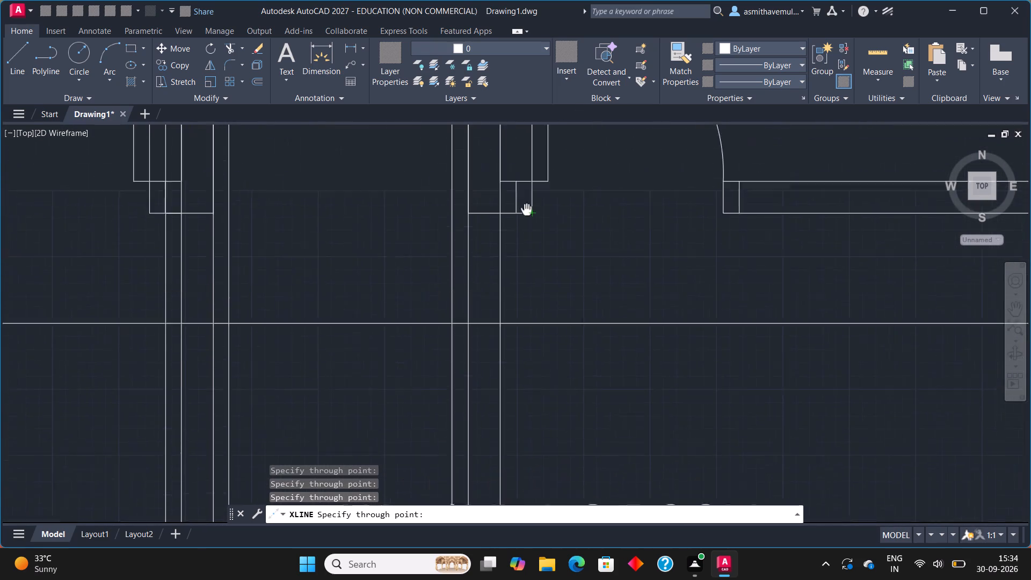
middle_click_drag(521, 230, 508, 274)
scroll(503, 269, "up", 1)
left_click(493, 260)
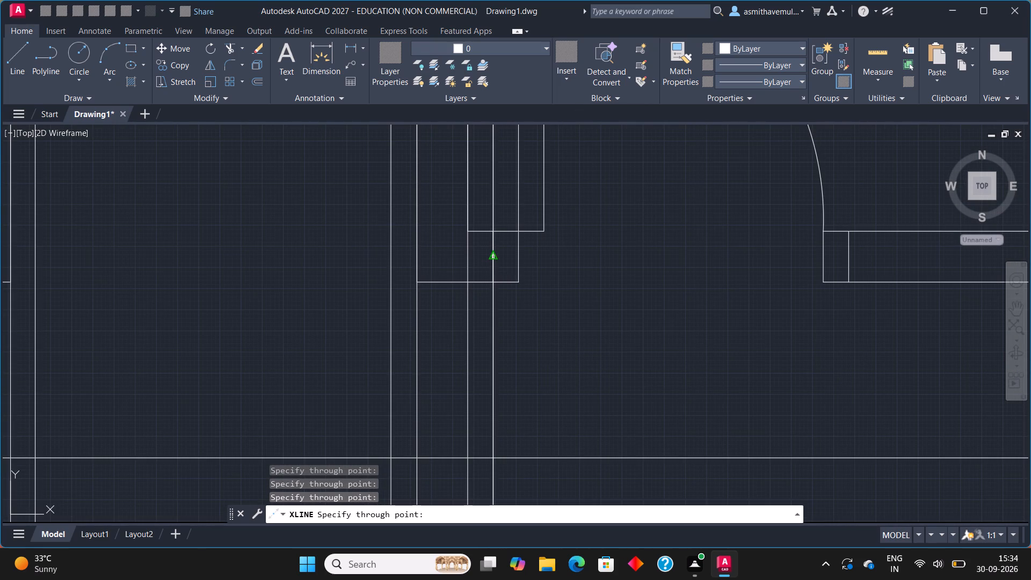
left_click(849, 238)
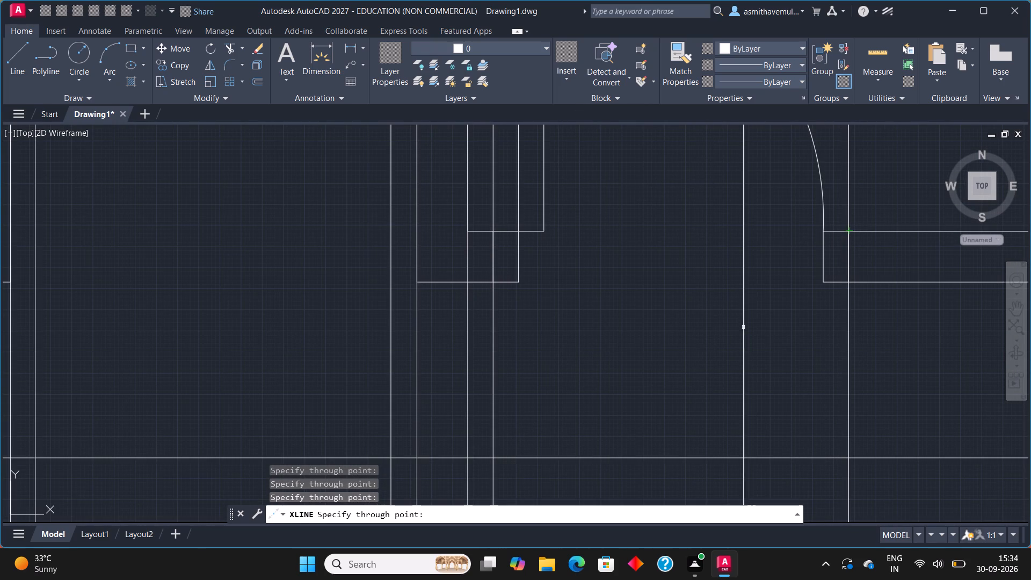
key("Escape")
Examine how the projected wall and door lines cross the section outline and height lines, comparing them with the plan's doors and walls.
scroll(731, 328, "down", 2)
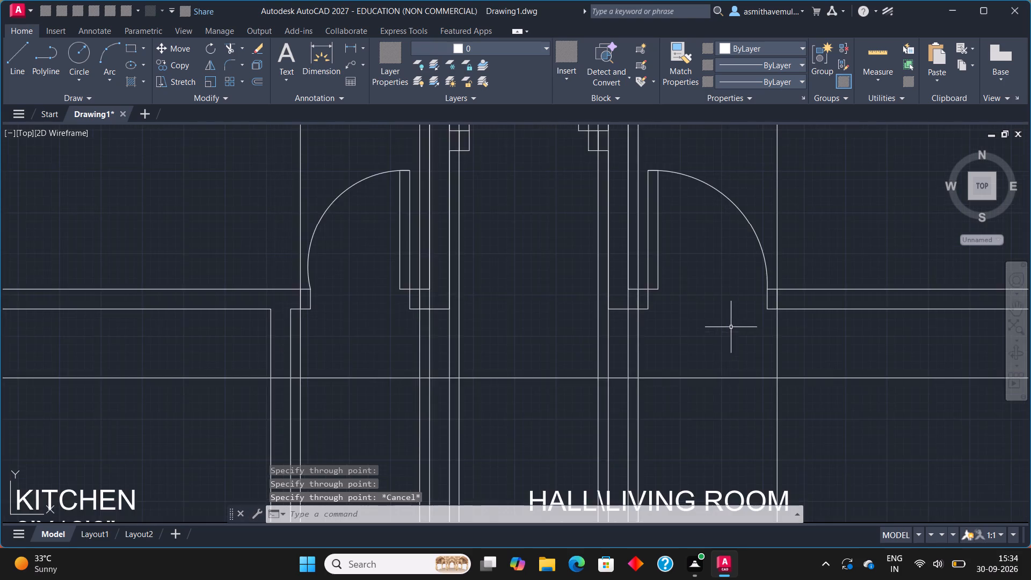
scroll(723, 330, "down", 2)
middle_click_drag(695, 390, 674, 203)
middle_click_drag(667, 411, 663, 354)
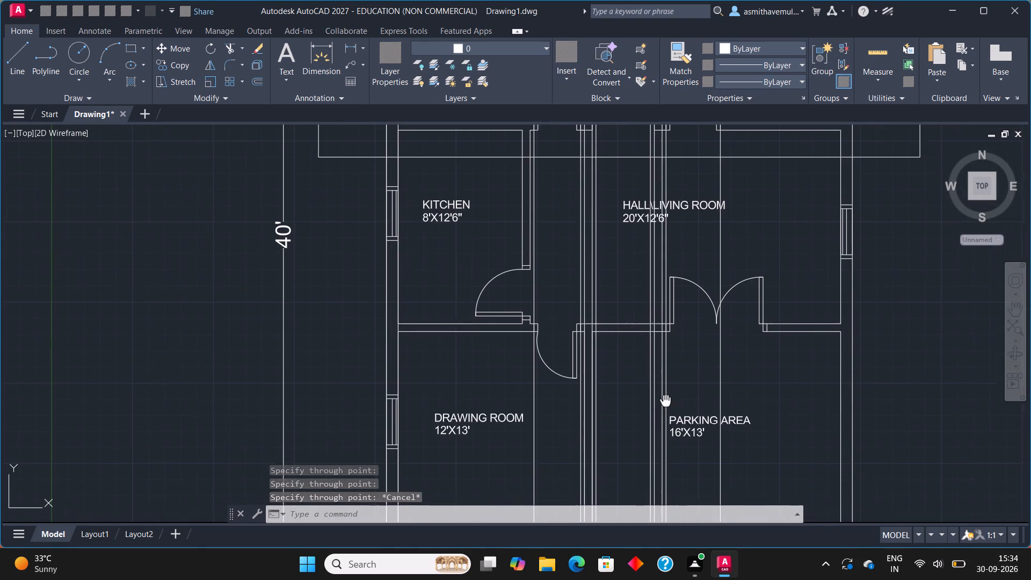
middle_click_drag(663, 354, 658, 198)
scroll(640, 428, "up", 2)
scroll(641, 431, "down", 3)
middle_click_drag(657, 452, 656, 451)
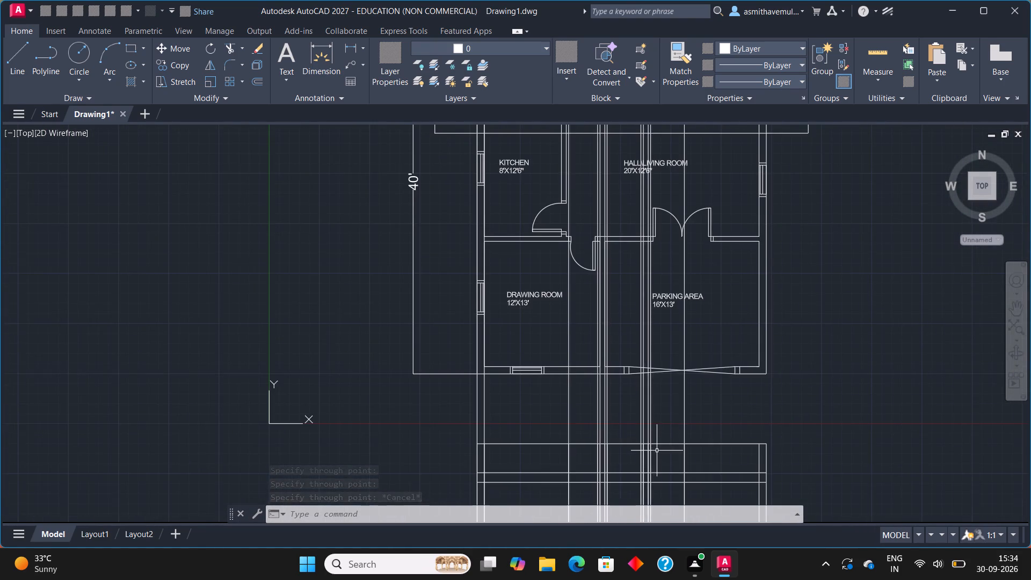
middle_click_drag(656, 451, 642, 169)
scroll(596, 245, "up", 2)
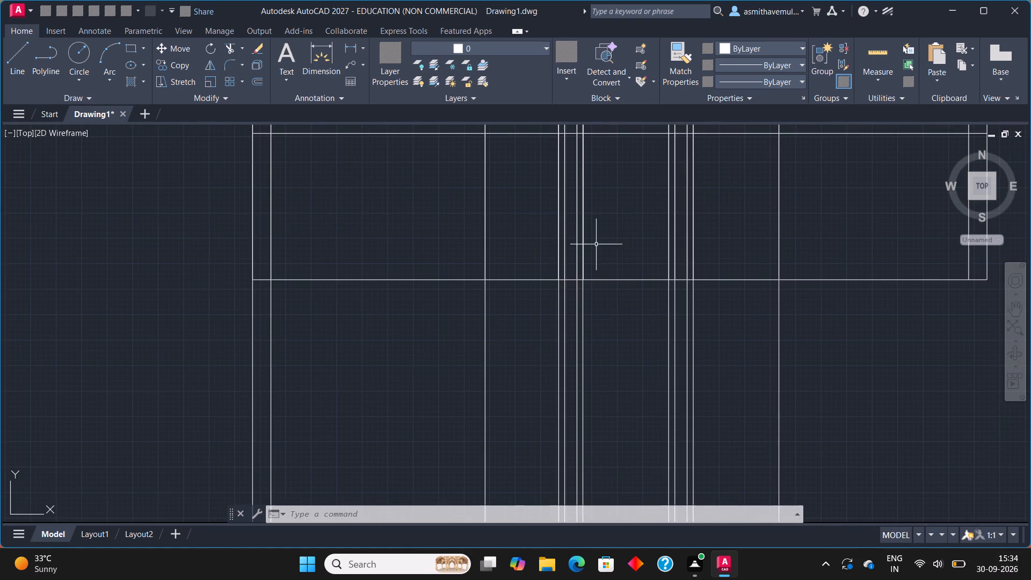
middle_click_drag(596, 235, 570, 336)
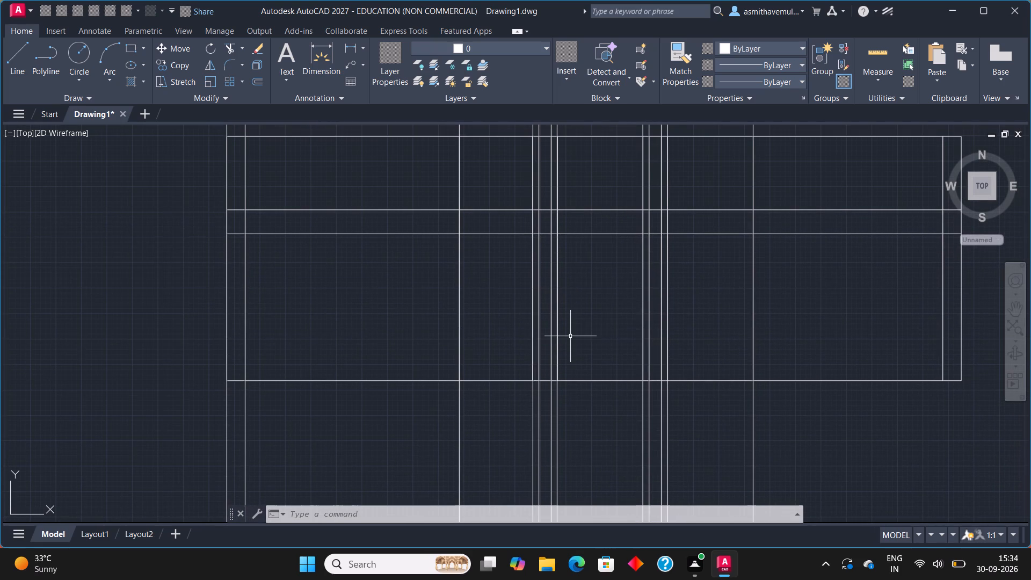
scroll(538, 273, "up", 1)
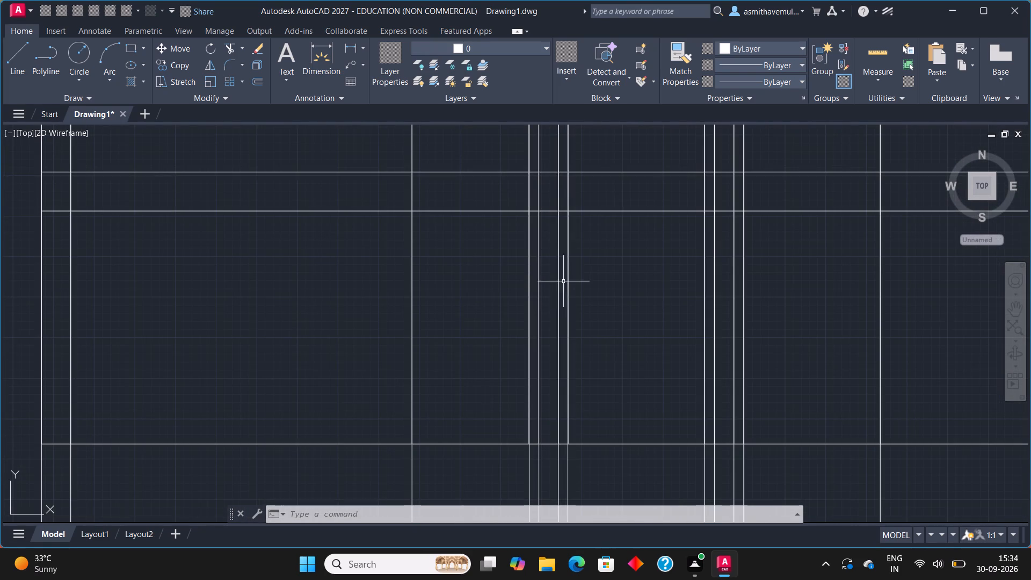
scroll(592, 277, "down", 2)
scroll(625, 245, "down", 2)
middle_click_drag(638, 235, 565, 445)
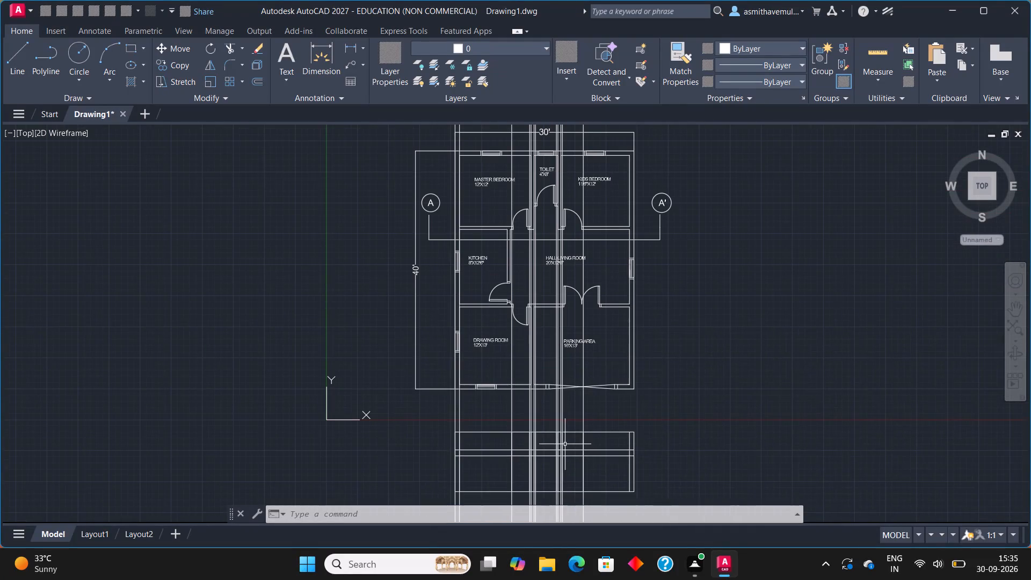
scroll(564, 207, "up", 3)
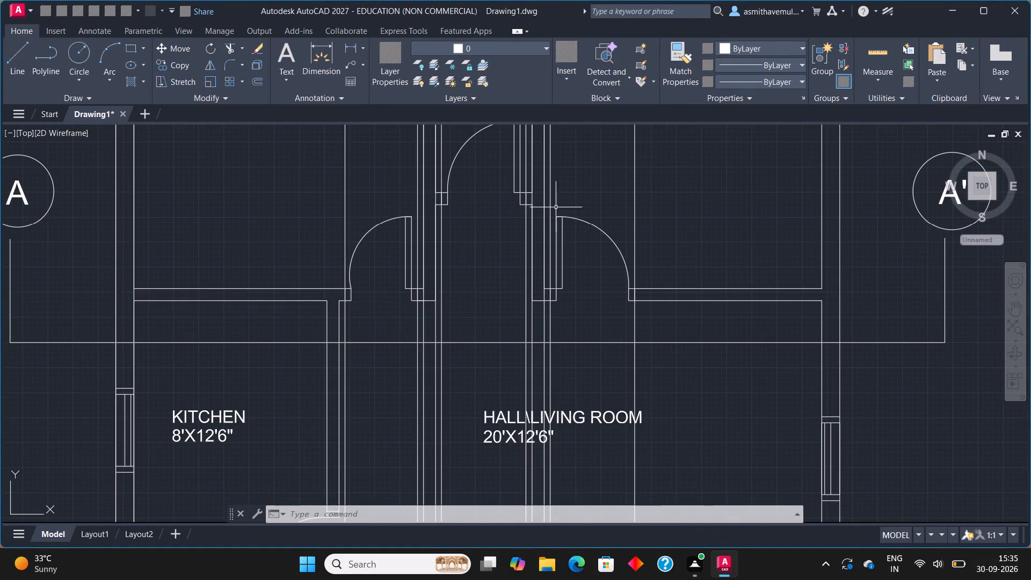
scroll(522, 213, "up", 2)
scroll(522, 213, "down", 7)
scroll(510, 372, "up", 1)
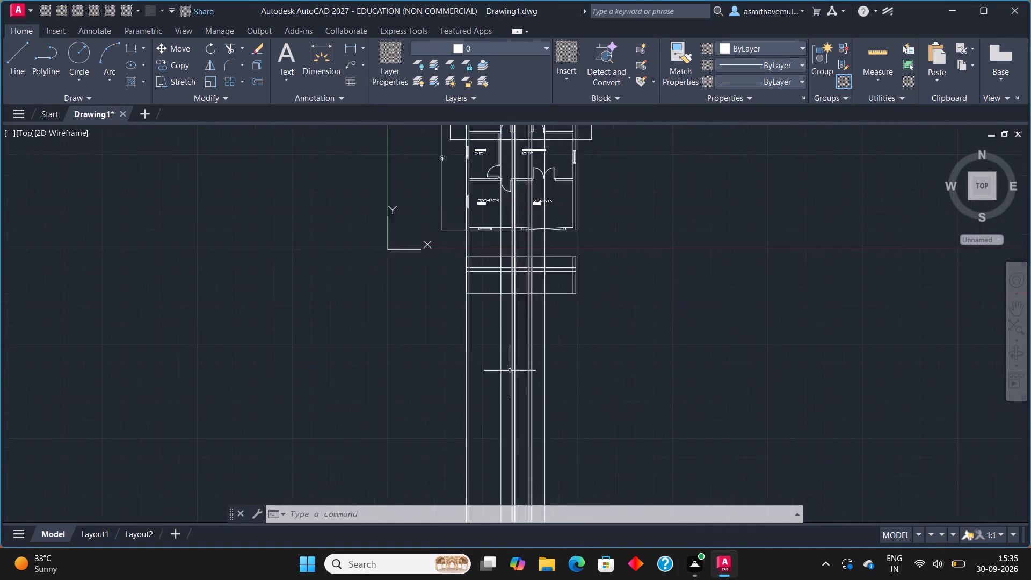
scroll(510, 371, "up", 2)
middle_click_drag(506, 214, 542, 330)
scroll(566, 290, "up", 1)
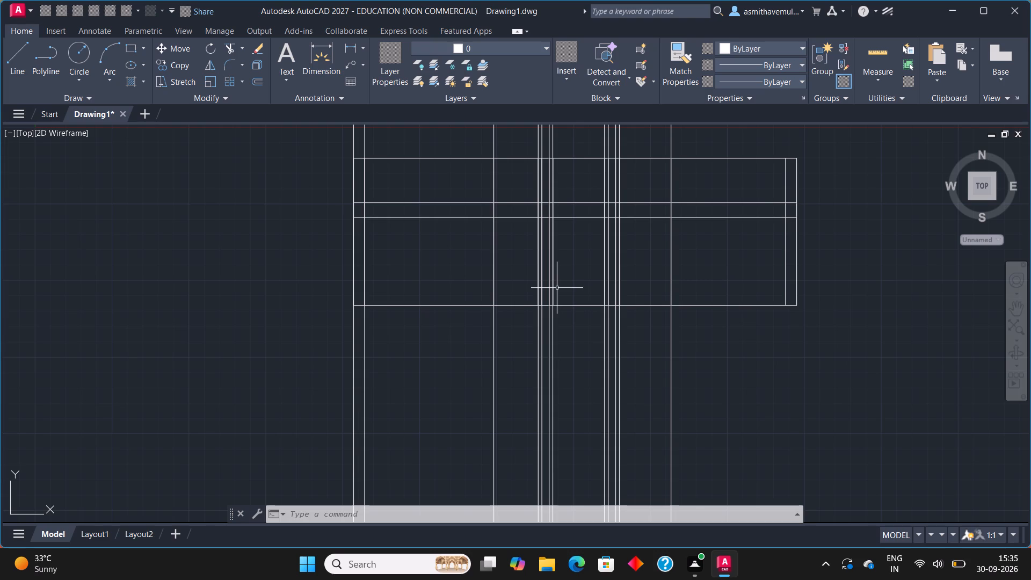
scroll(498, 278, "up", 2)
scroll(515, 257, "down", 1)
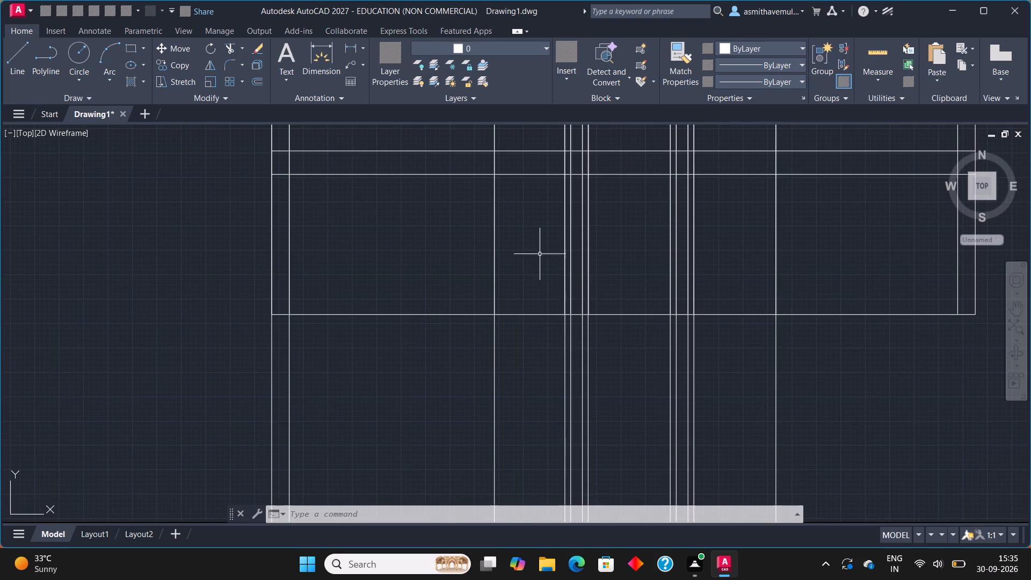
Trim the vertical construction lines below the section outline and in the gap between the section and the floor plan.
type("TRIM")
key("Return")
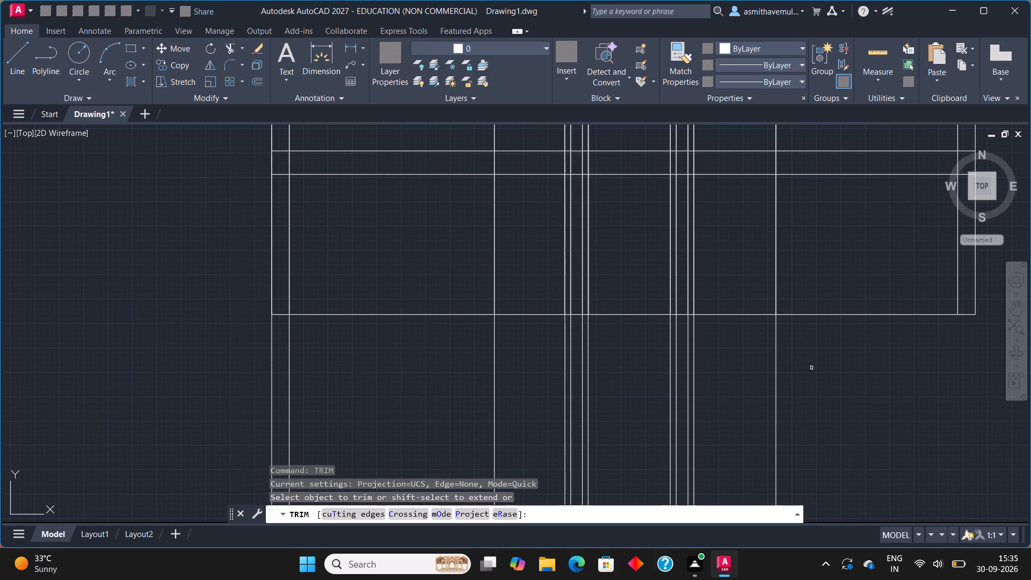
left_click_drag(818, 375, 242, 368)
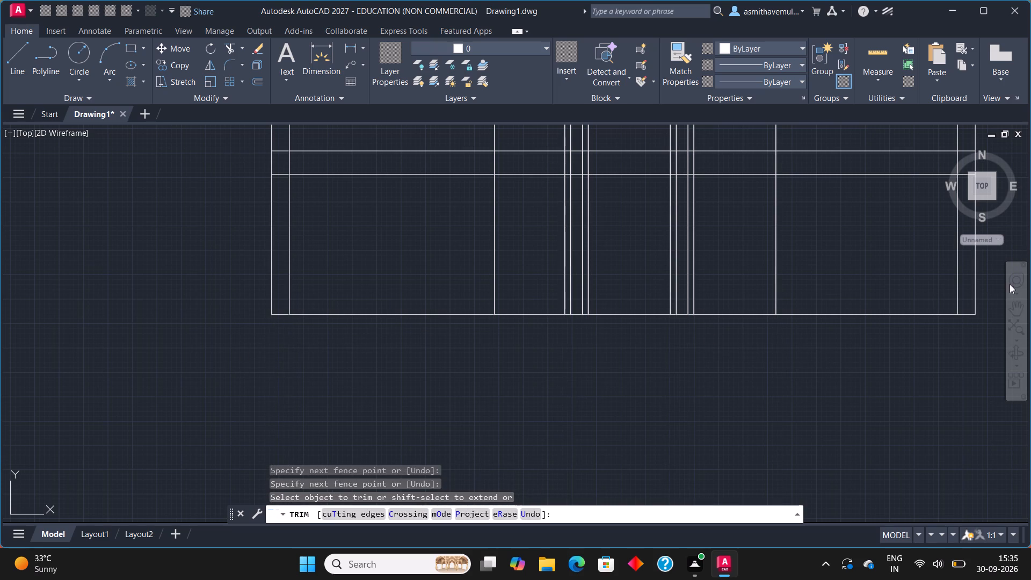
scroll(929, 319, "down", 1)
middle_click_drag(869, 236, 772, 371)
left_click_drag(829, 249, 499, 241)
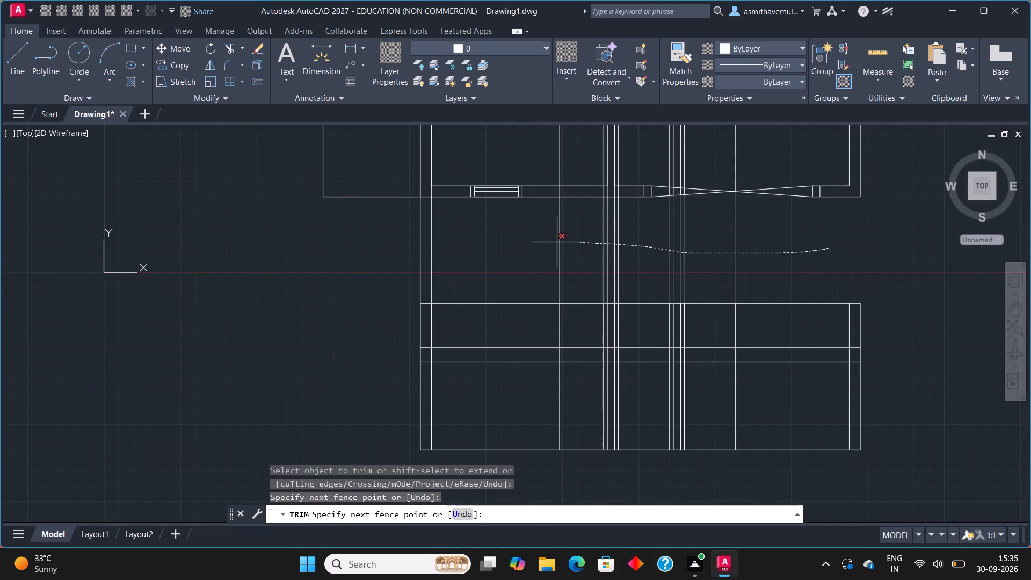
left_click_drag(499, 241, 345, 248)
key("Escape")
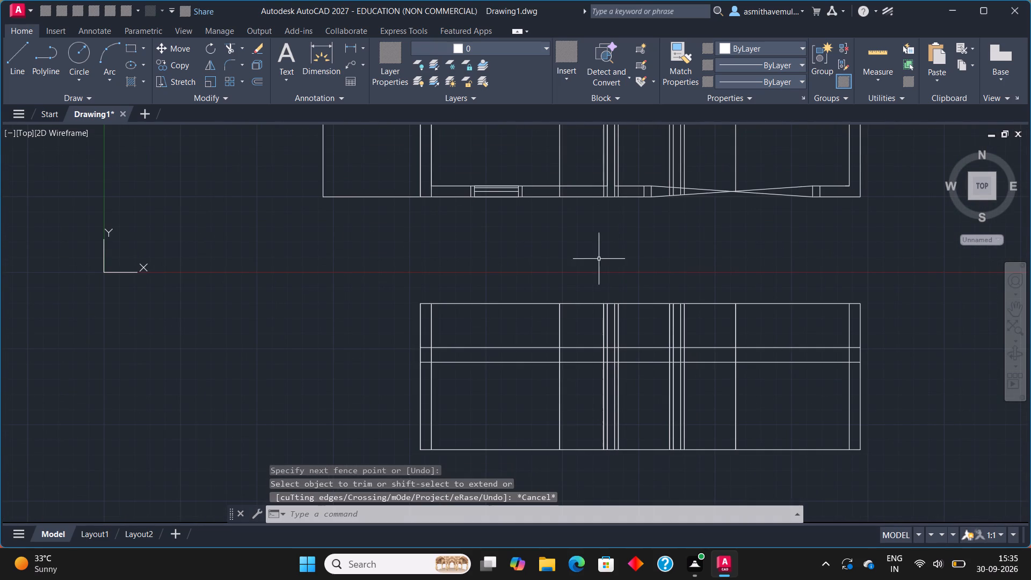
Erase the leftover vertical construction lines that extend above the floor plan.
scroll(672, 238, "down", 2)
middle_click_drag(696, 208, 590, 375)
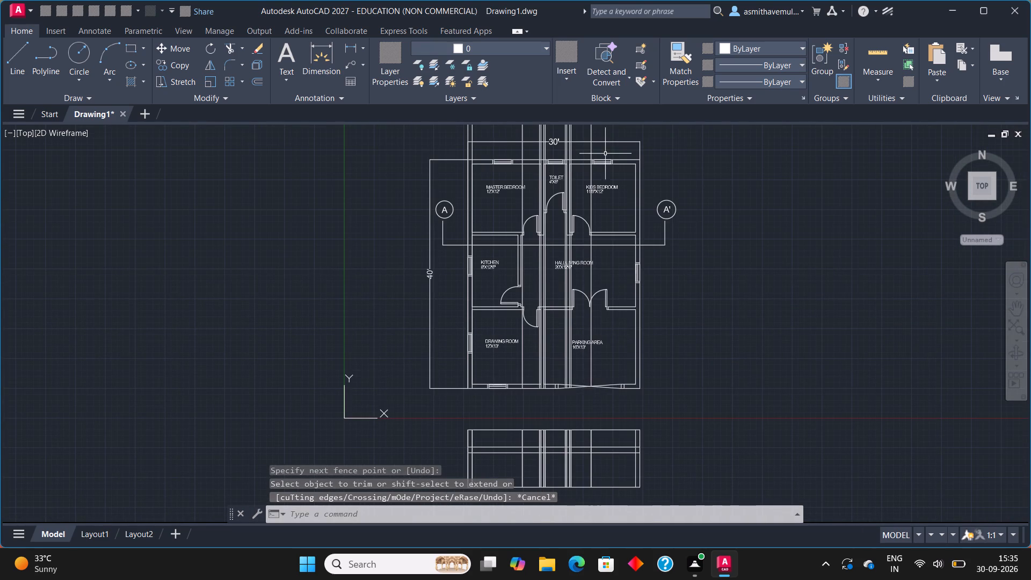
scroll(605, 153, "up", 1)
scroll(605, 179, "down", 1)
middle_click_drag(605, 182, 585, 342)
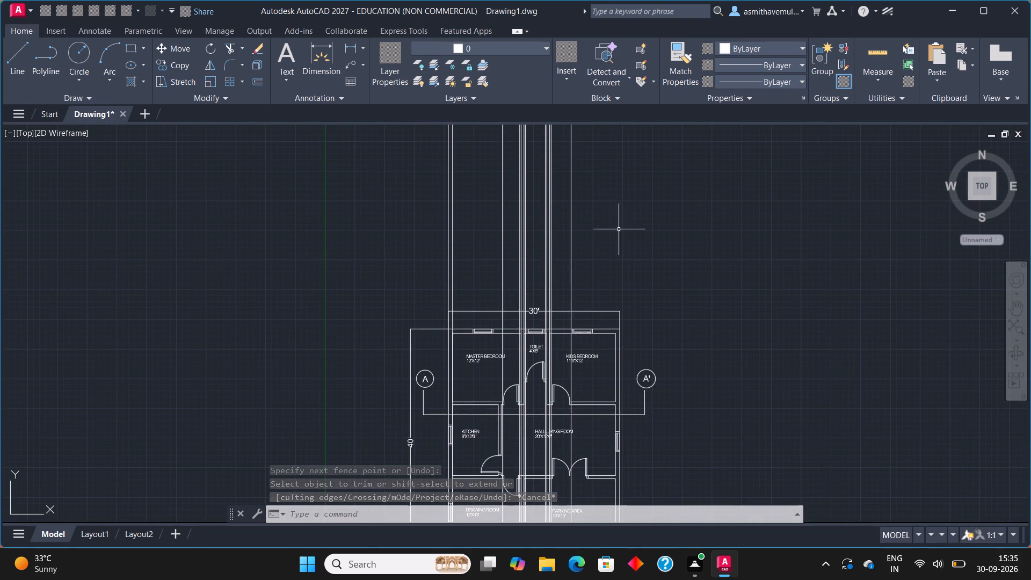
left_click_drag(620, 226, 445, 211)
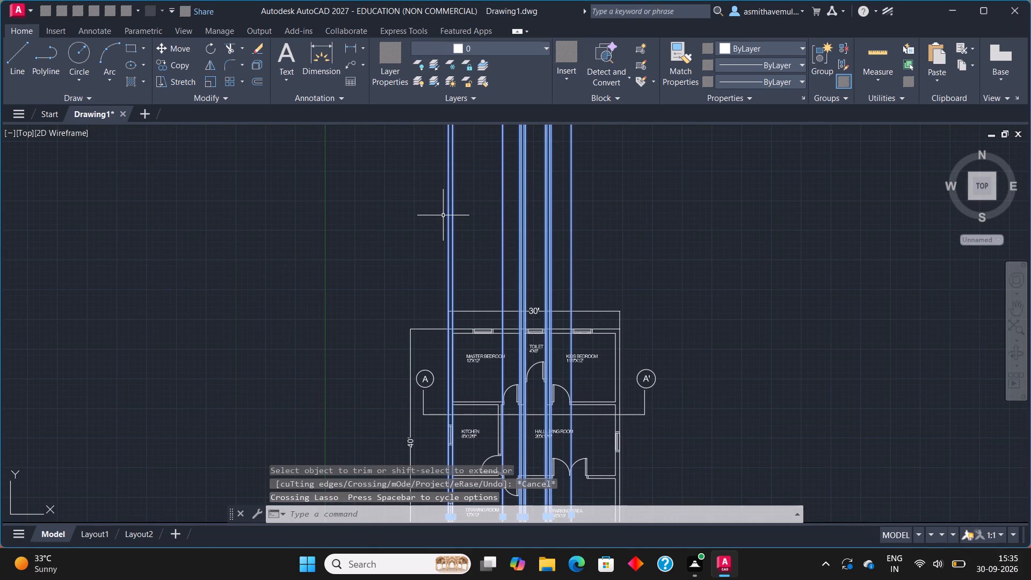
key("Delete")
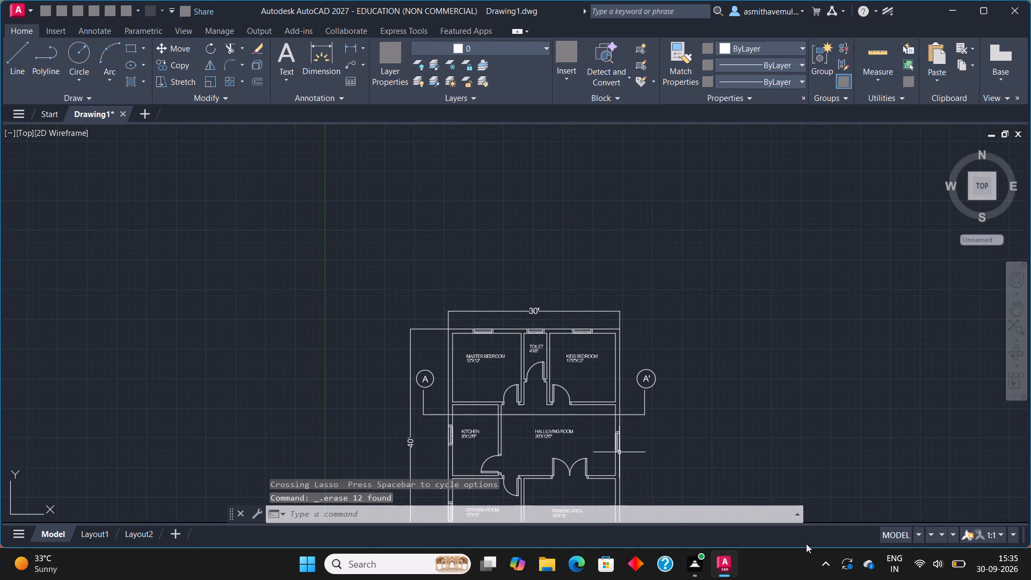
Trim the frame lines above the master bedroom door, both height lines on its A side, and the lower height line inside it.
scroll(788, 250, "down", 2)
middle_click_drag(607, 346, 670, 201)
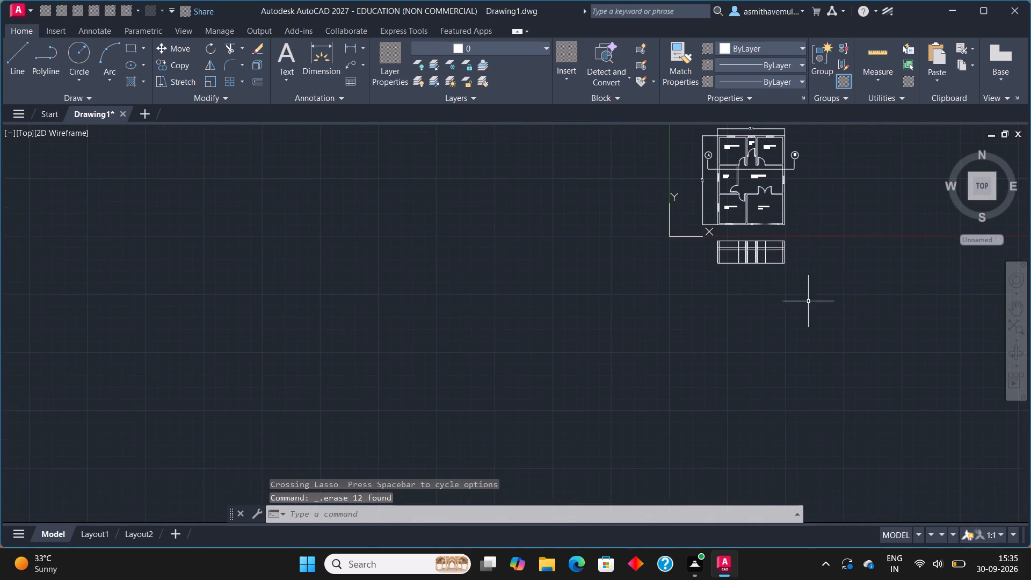
scroll(810, 306, "up", 2)
middle_click_drag(781, 211, 661, 302)
scroll(541, 223, "up", 1)
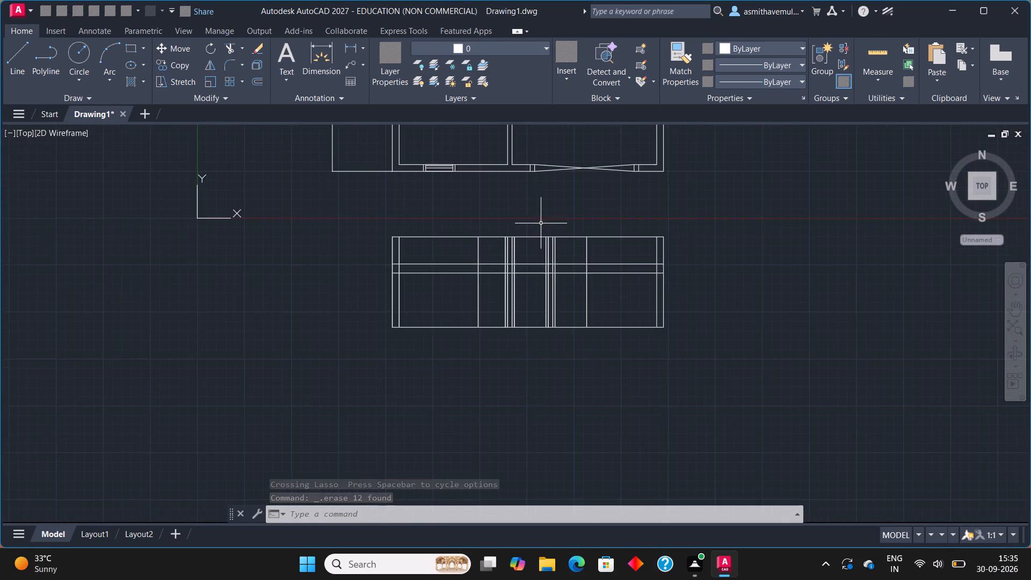
scroll(541, 219, "up", 1)
middle_click_drag(400, 337, 420, 315)
scroll(404, 332, "up", 1)
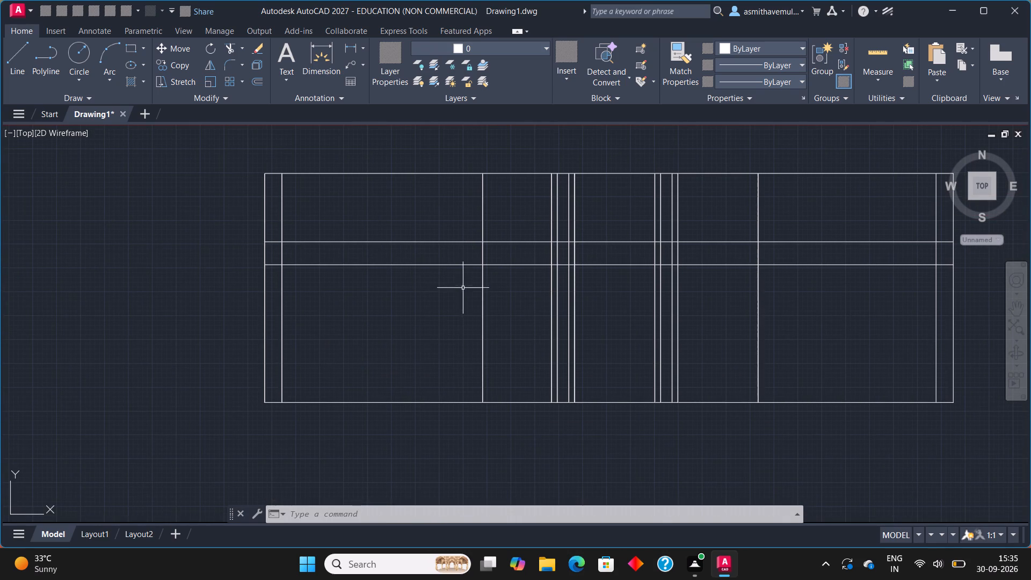
scroll(613, 294, "up", 1)
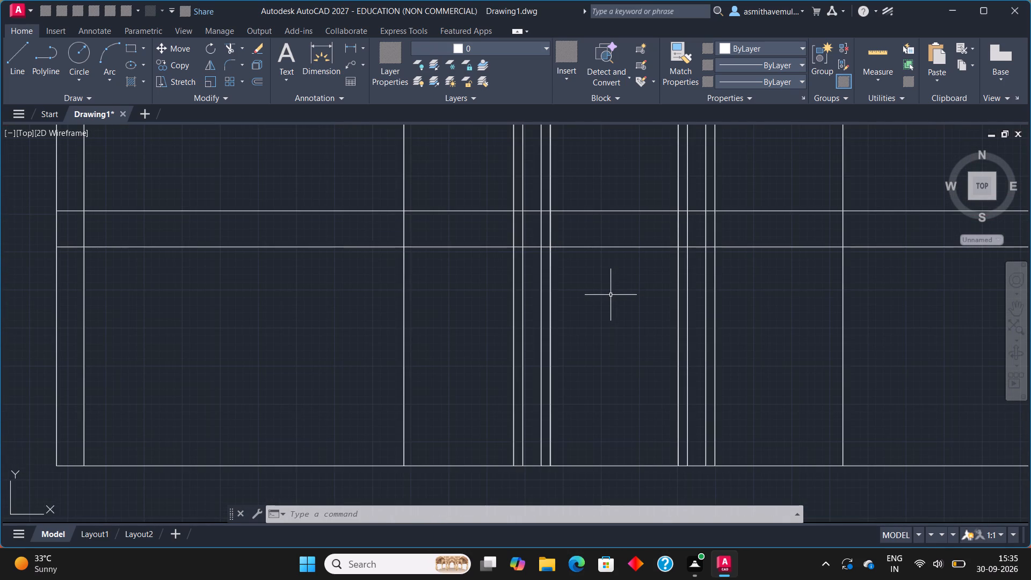
type("TRIM")
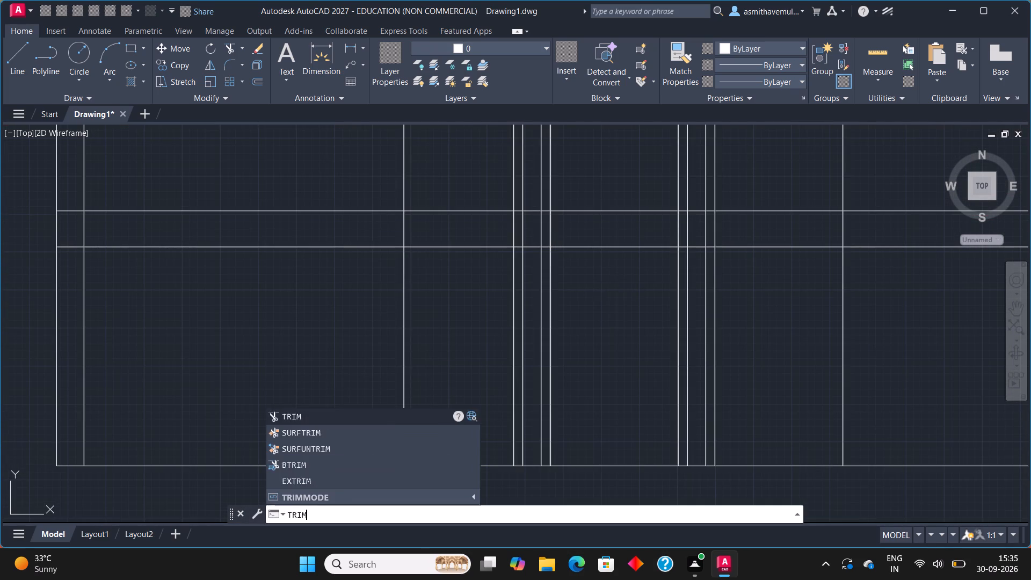
key("Return")
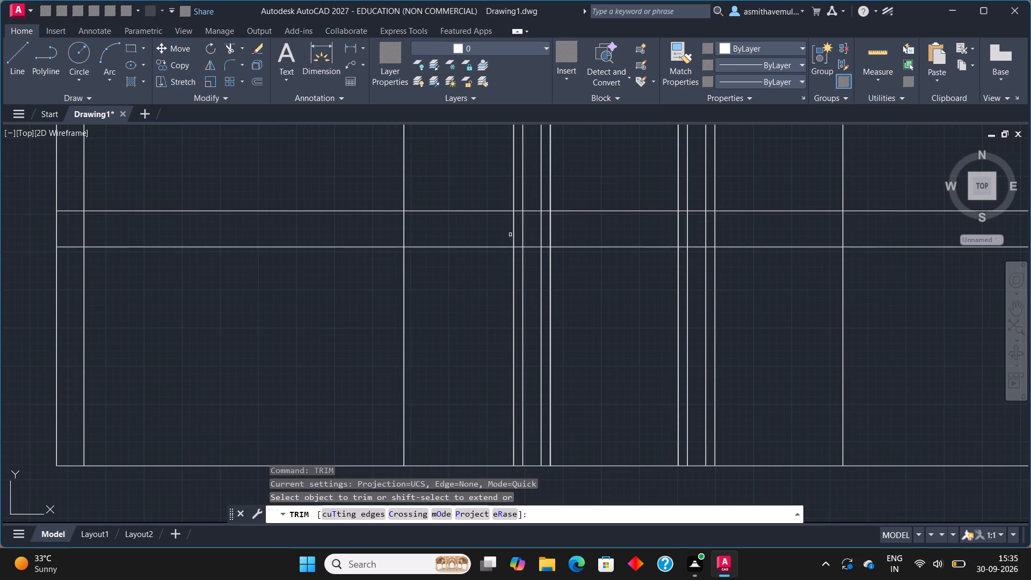
middle_click_drag(513, 216, 478, 286)
scroll(486, 246, "up", 1)
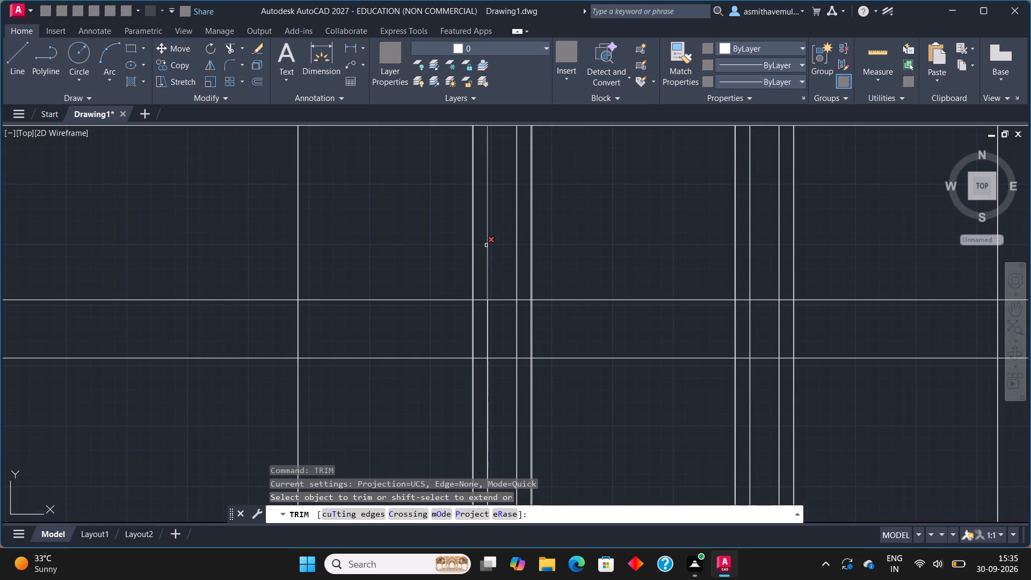
left_click_drag(477, 248, 311, 165)
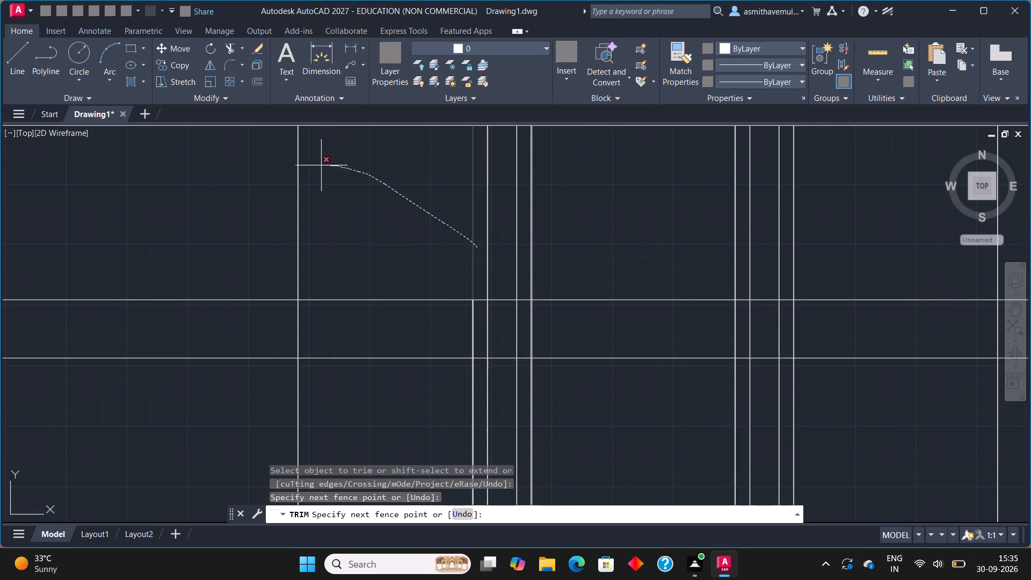
left_click_drag(311, 165, 130, 382)
scroll(227, 335, "down", 1)
scroll(389, 329, "down", 2)
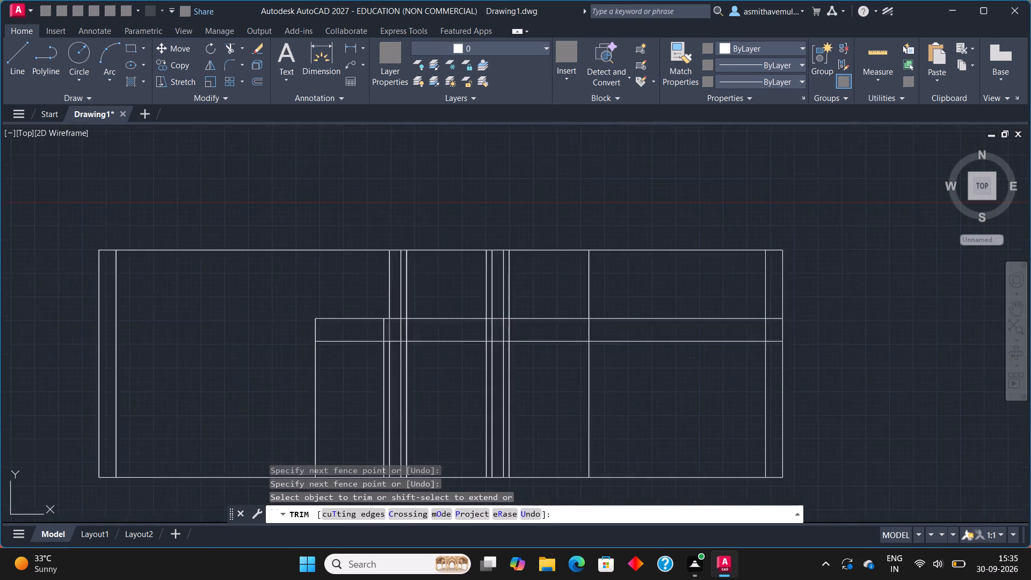
left_click(365, 342)
Trim the upper height line over the toilet door and the doubled frame line on its master bedroom side above the lower height line.
scroll(418, 337, "up", 1)
left_click(420, 321)
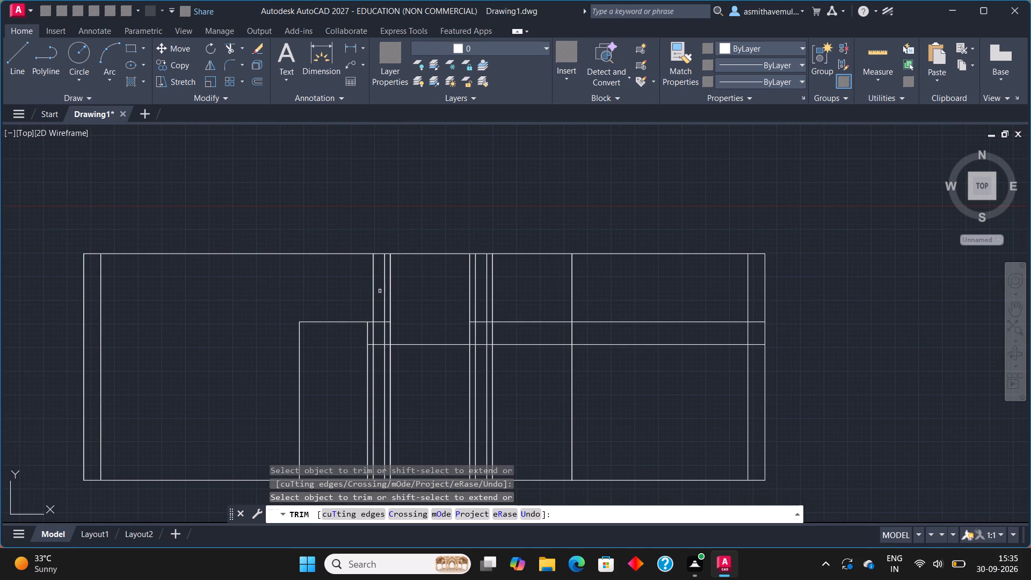
scroll(381, 292, "up", 2)
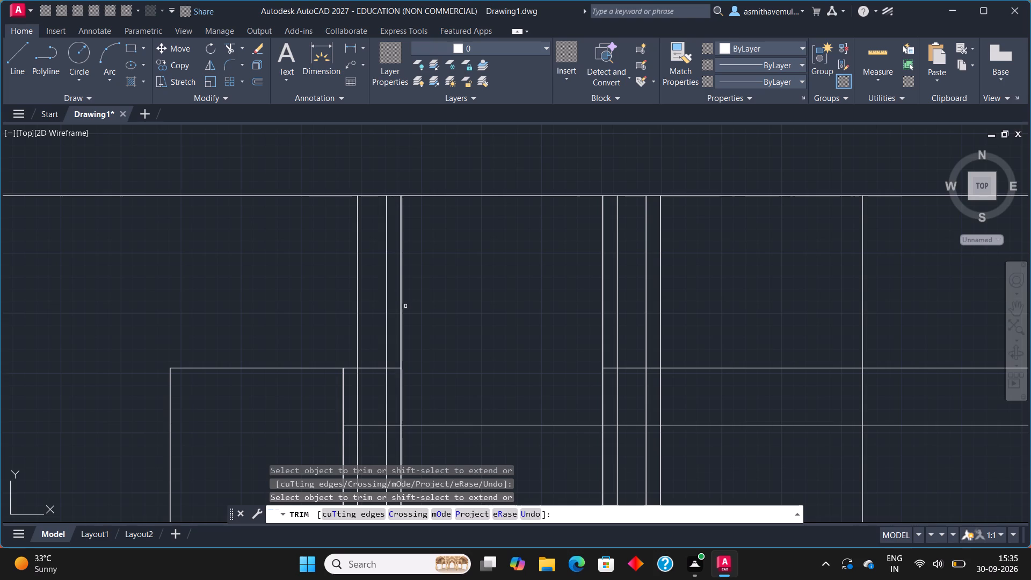
left_click(403, 400)
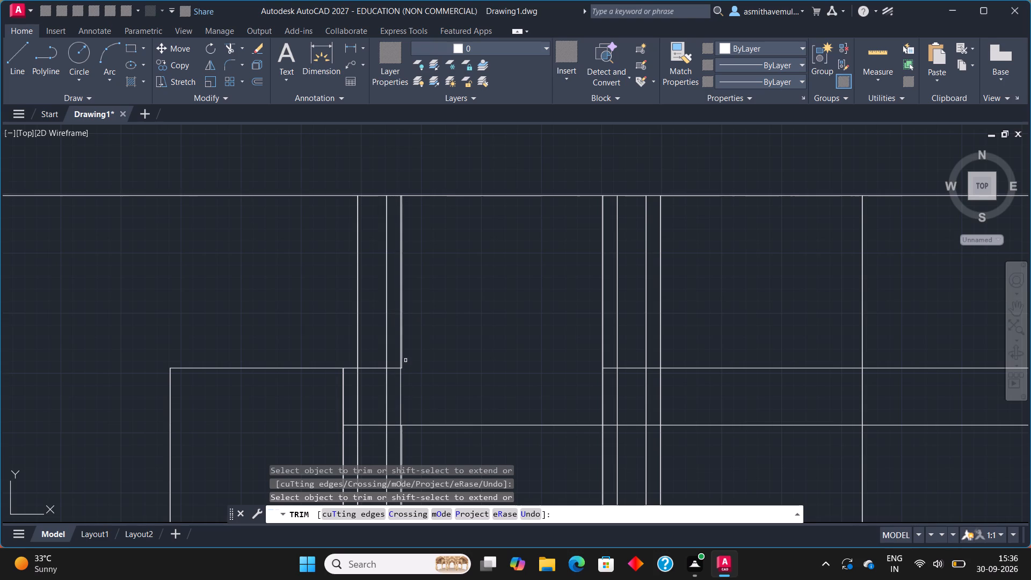
left_click(401, 354)
left_click(402, 352)
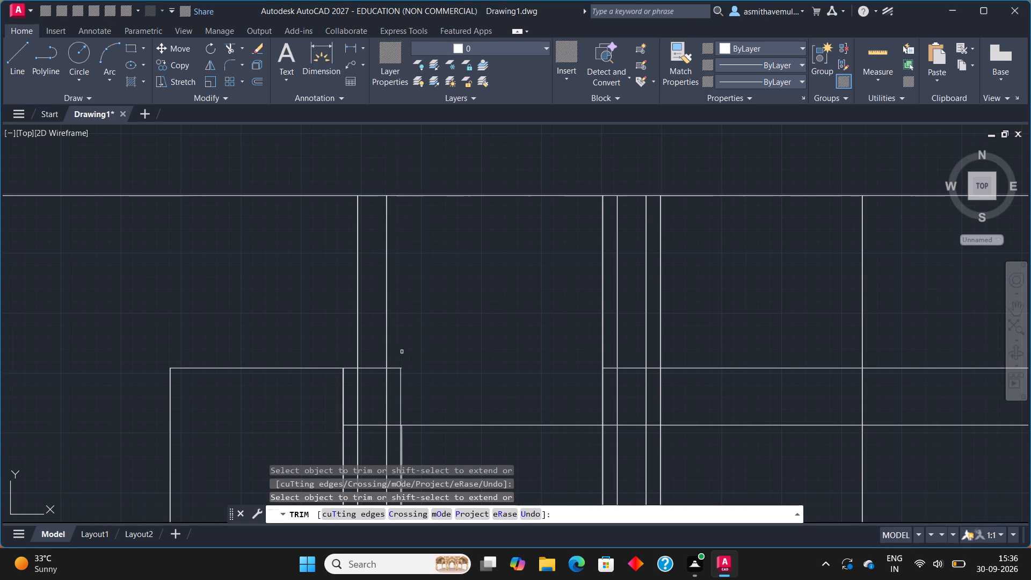
left_click(400, 394)
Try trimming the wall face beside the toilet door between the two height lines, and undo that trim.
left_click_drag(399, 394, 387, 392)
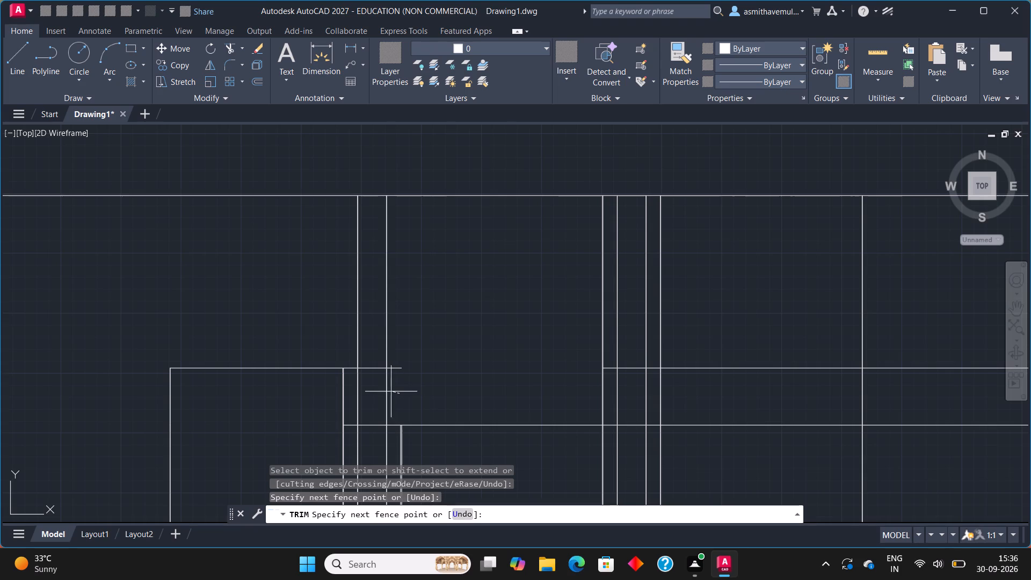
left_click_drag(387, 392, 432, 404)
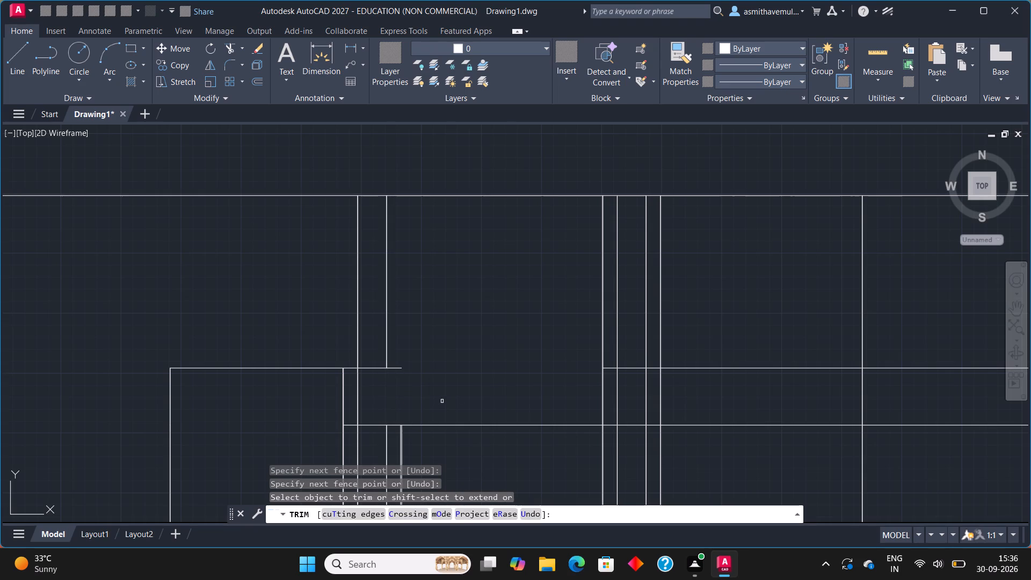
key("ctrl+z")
Trim both height lines across the wall and the frame gaps between the master bedroom door and the toilet door.
scroll(452, 391, "down", 2)
middle_click_drag(465, 396, 465, 394)
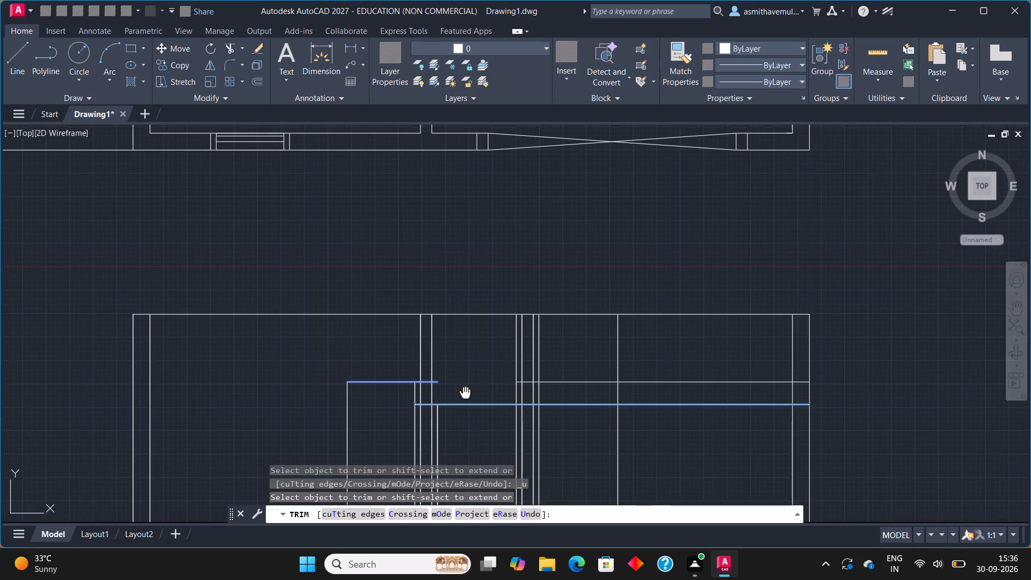
middle_click_drag(465, 394, 465, 358)
scroll(428, 379, "up", 2)
left_click(418, 297)
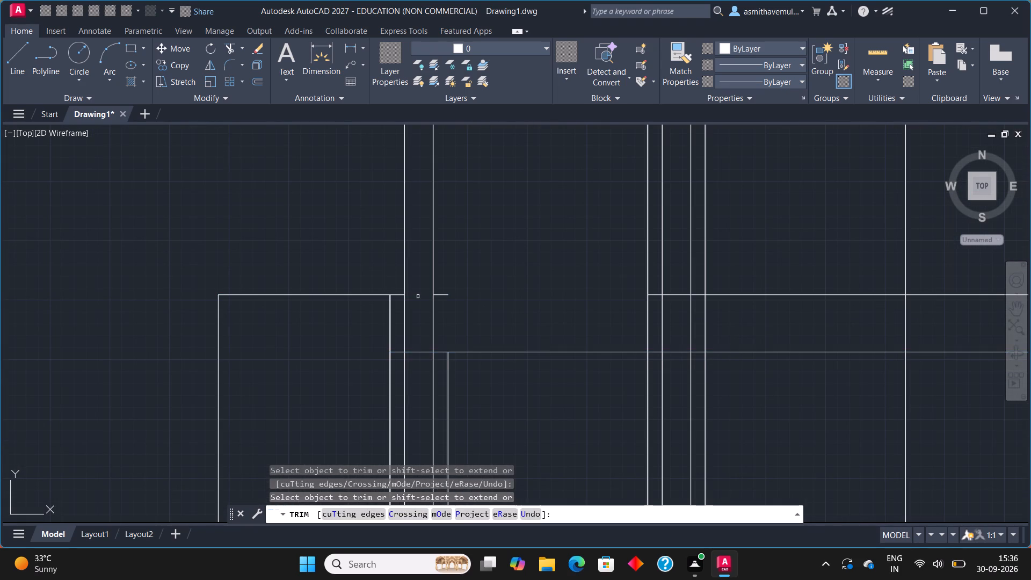
left_click(401, 296)
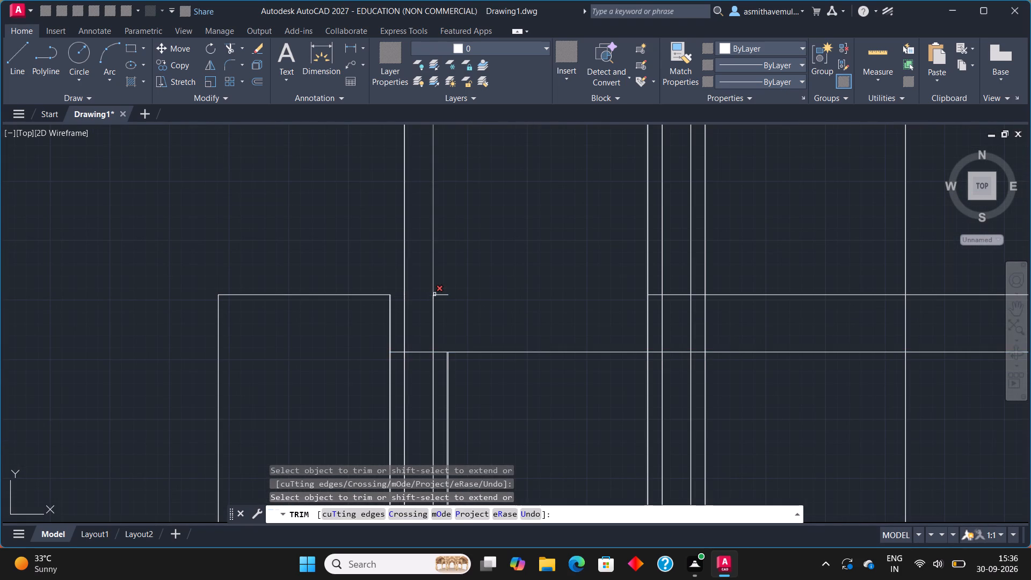
left_click(436, 295)
left_click(419, 353)
left_click(400, 352)
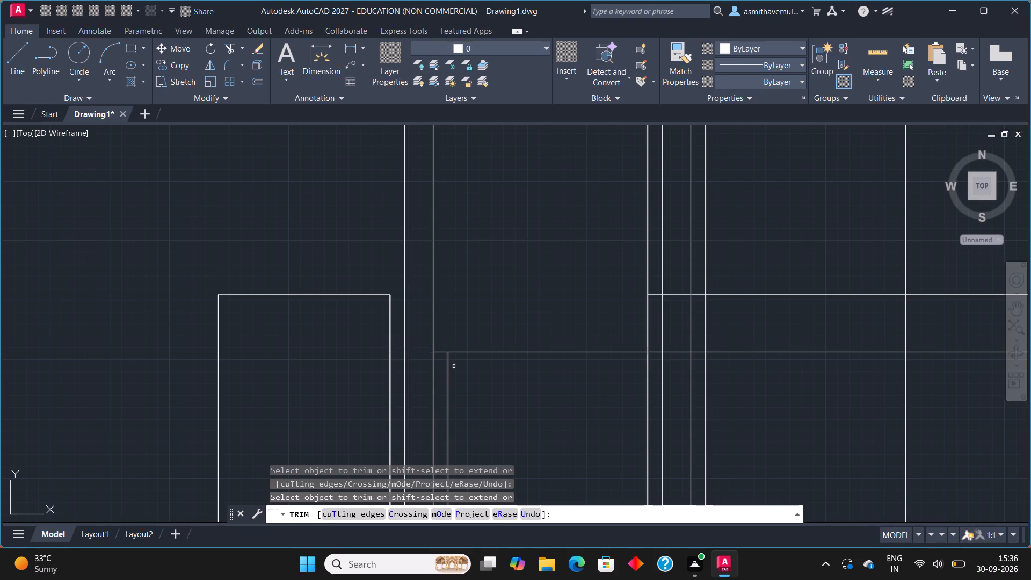
left_click(440, 354)
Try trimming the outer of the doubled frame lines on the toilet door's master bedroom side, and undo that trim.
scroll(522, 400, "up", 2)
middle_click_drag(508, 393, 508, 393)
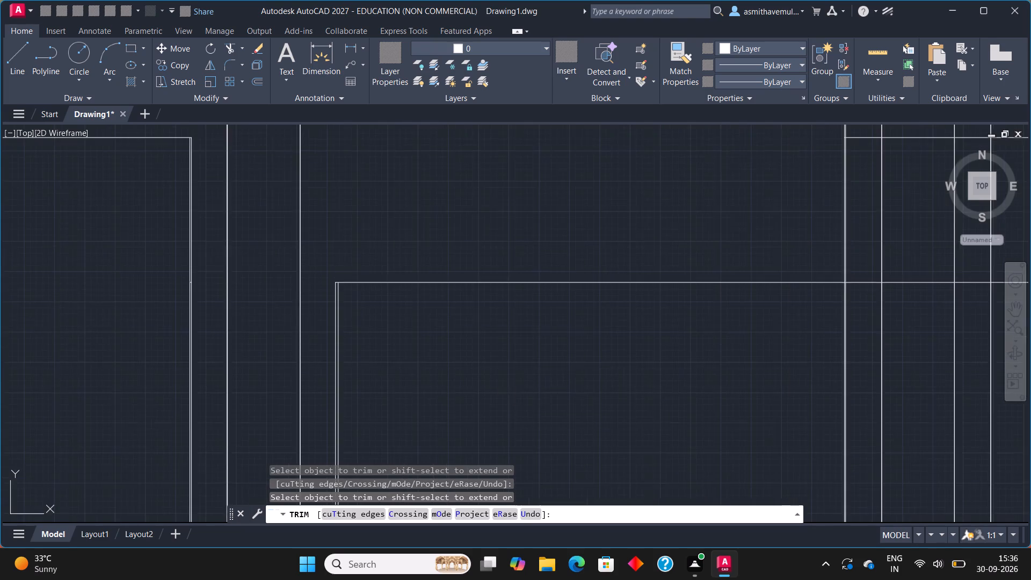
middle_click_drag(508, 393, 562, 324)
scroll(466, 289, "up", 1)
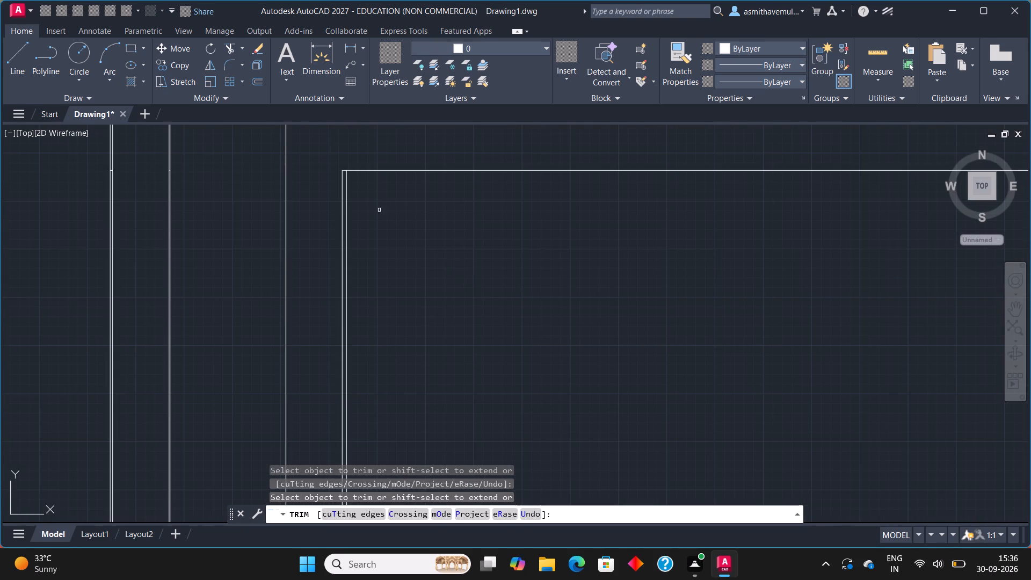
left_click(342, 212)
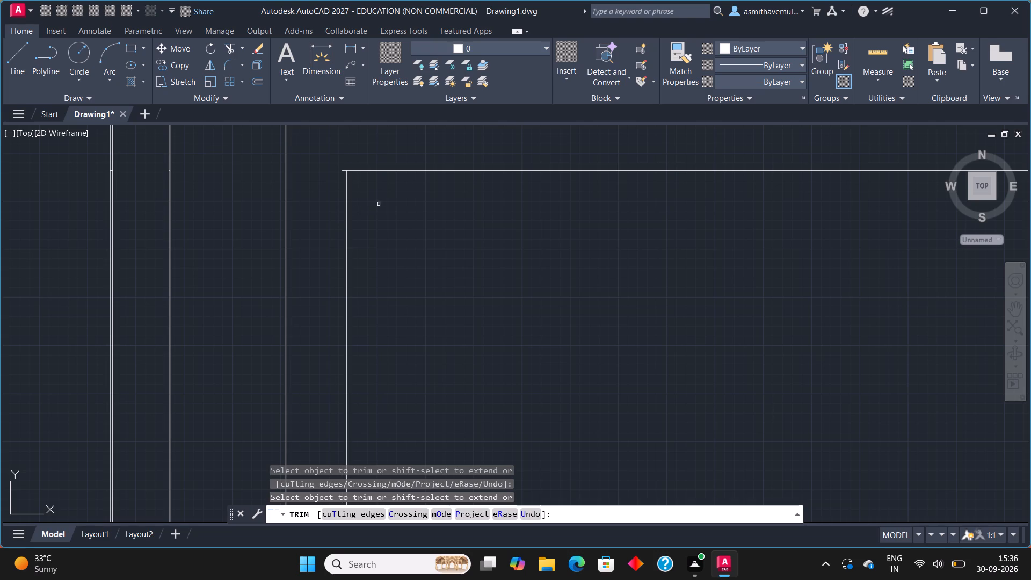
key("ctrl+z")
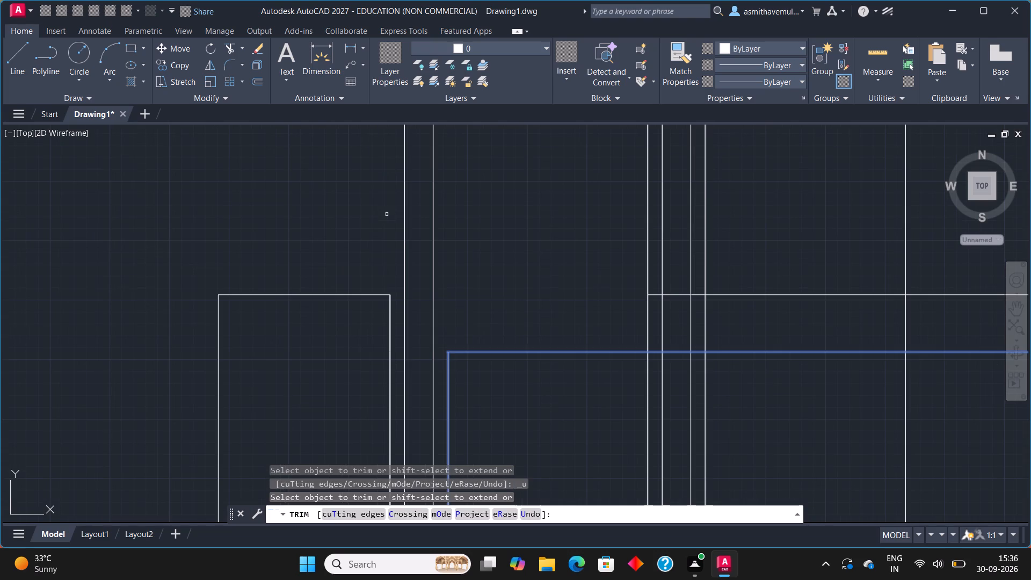
Trim the outer doubled frame line and the height-line stub at the toilet door's top corner on the master bedroom side.
scroll(456, 379, "up", 2)
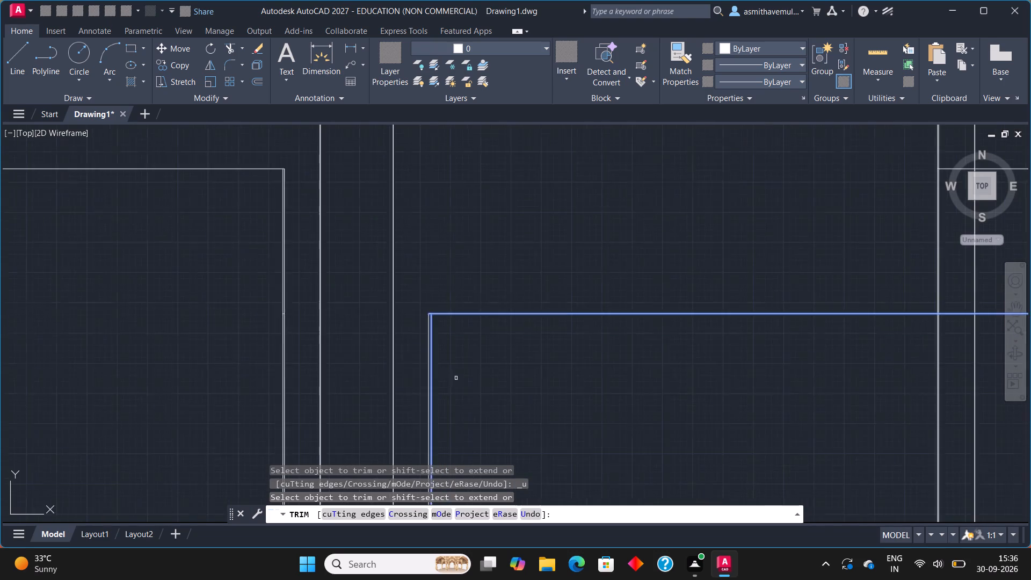
scroll(456, 379, "up", 1)
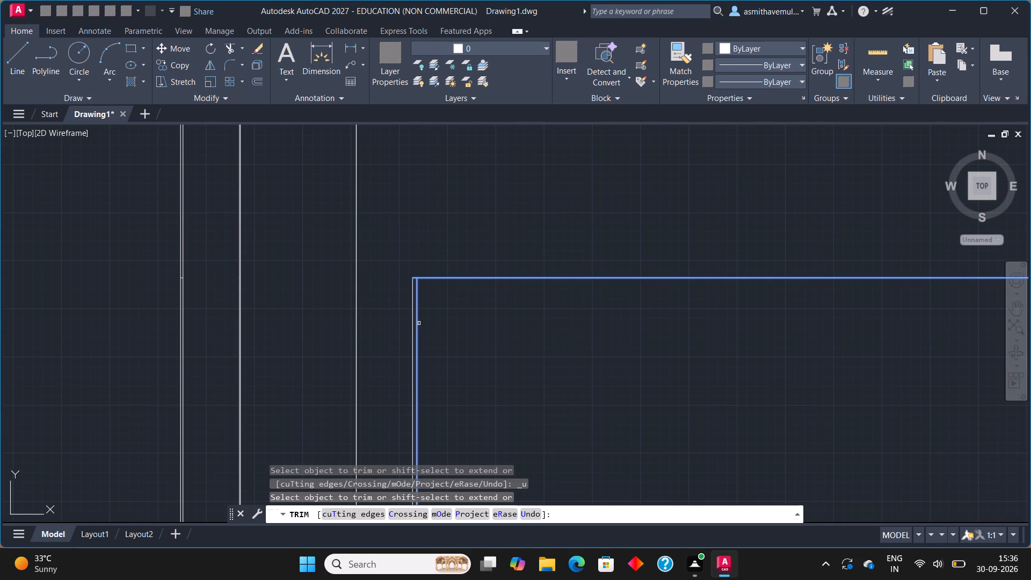
left_click(413, 321)
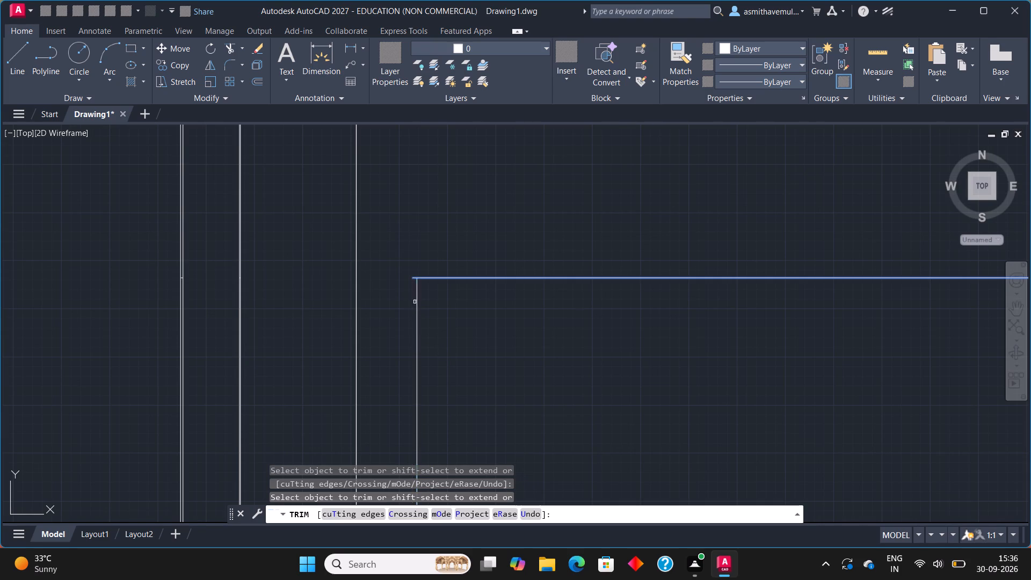
scroll(411, 269, "up", 2)
left_click(411, 294)
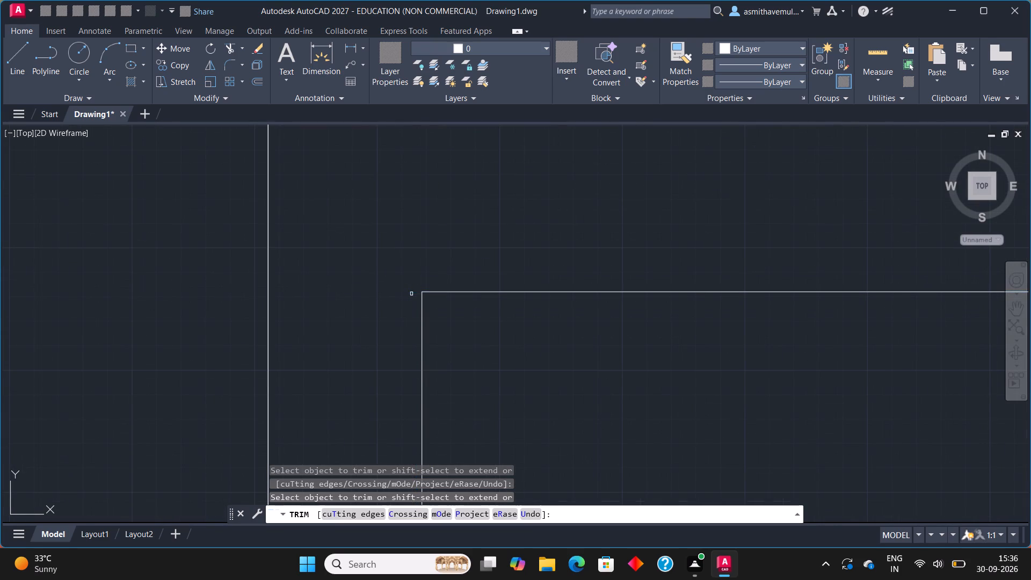
Trim the doubled frame line, the frame lines above the head and the adjoining height line at the toilet door's corner opposite the master bedroom.
scroll(549, 328, "down", 5)
scroll(688, 398, "down", 2)
middle_click_drag(723, 401, 671, 336)
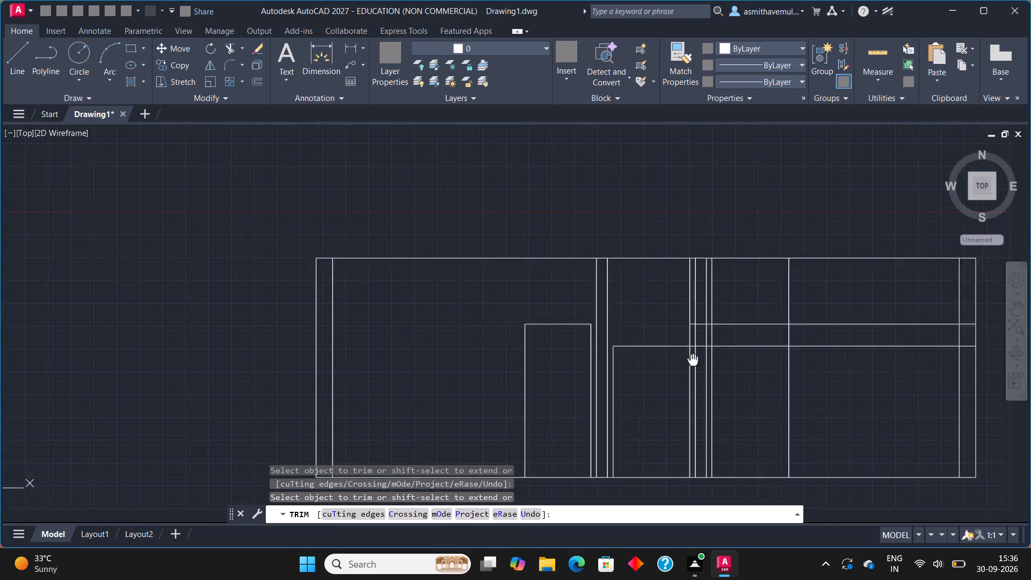
middle_click_drag(671, 336, 654, 315)
scroll(649, 309, "up", 3)
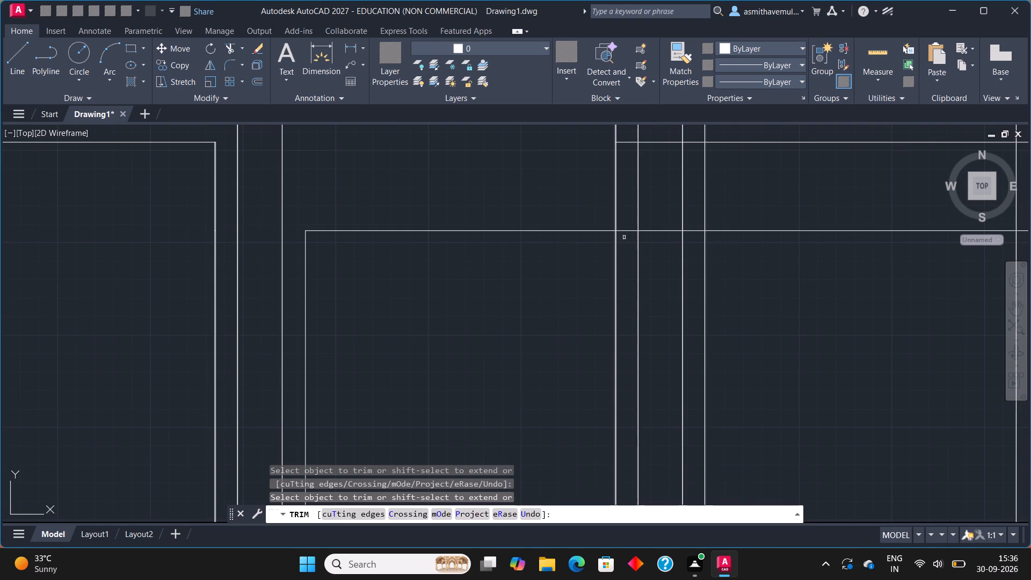
scroll(618, 238, "up", 4)
left_click(594, 242)
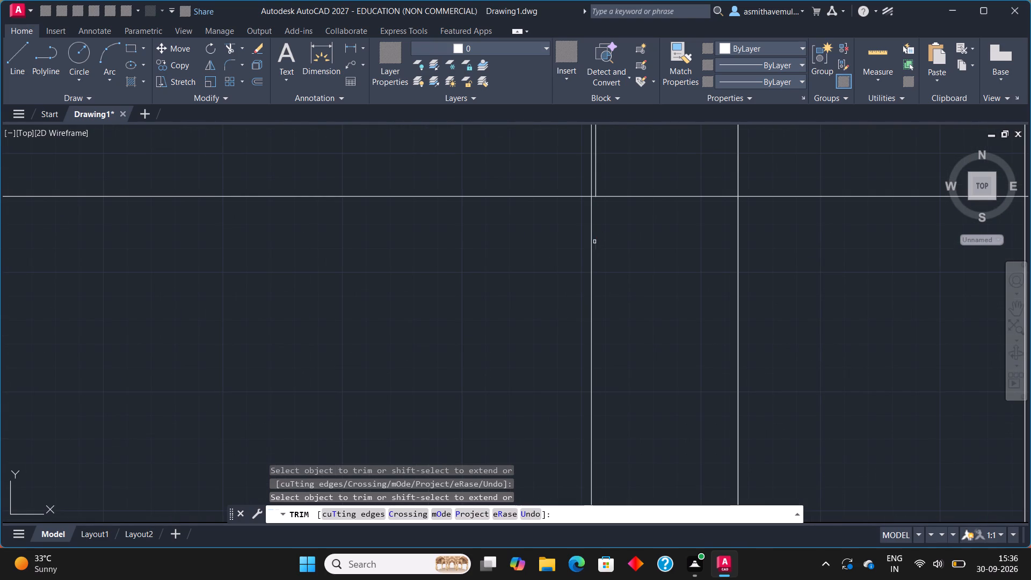
left_click(624, 198)
left_click_drag(624, 185, 560, 162)
scroll(609, 199, "up", 2)
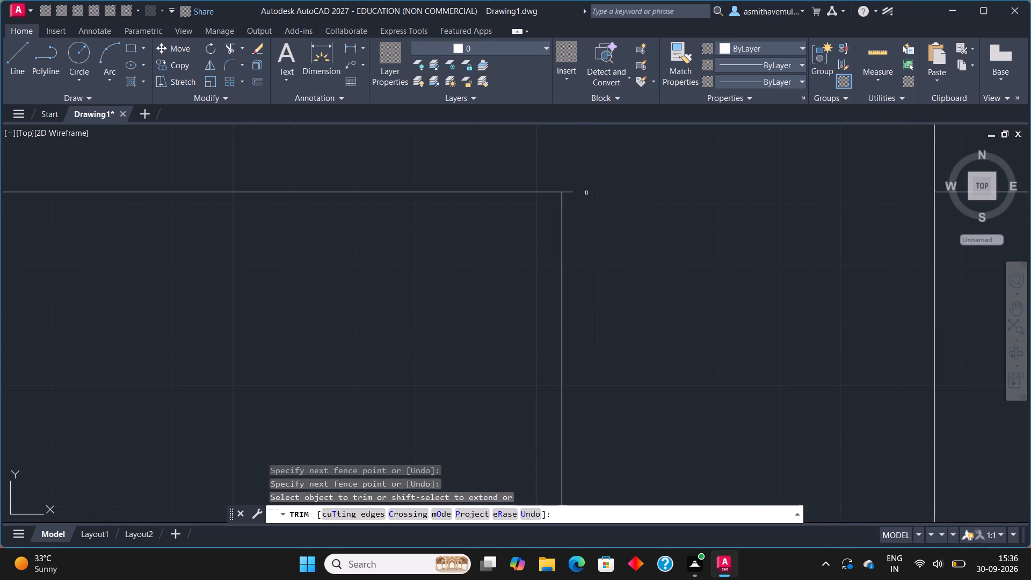
left_click(571, 193)
Trim the lower height line inside the third door's opening and both height lines from that door through the outer wall.
scroll(670, 238, "down", 5)
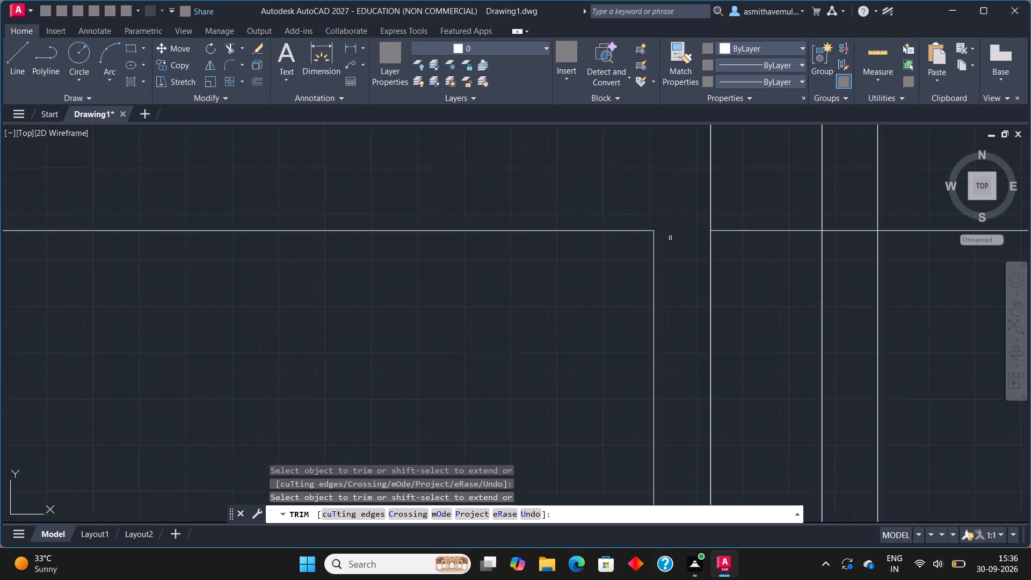
scroll(670, 238, "down", 4)
middle_click_drag(738, 279, 654, 295)
scroll(610, 253, "up", 2)
scroll(644, 251, "down", 1)
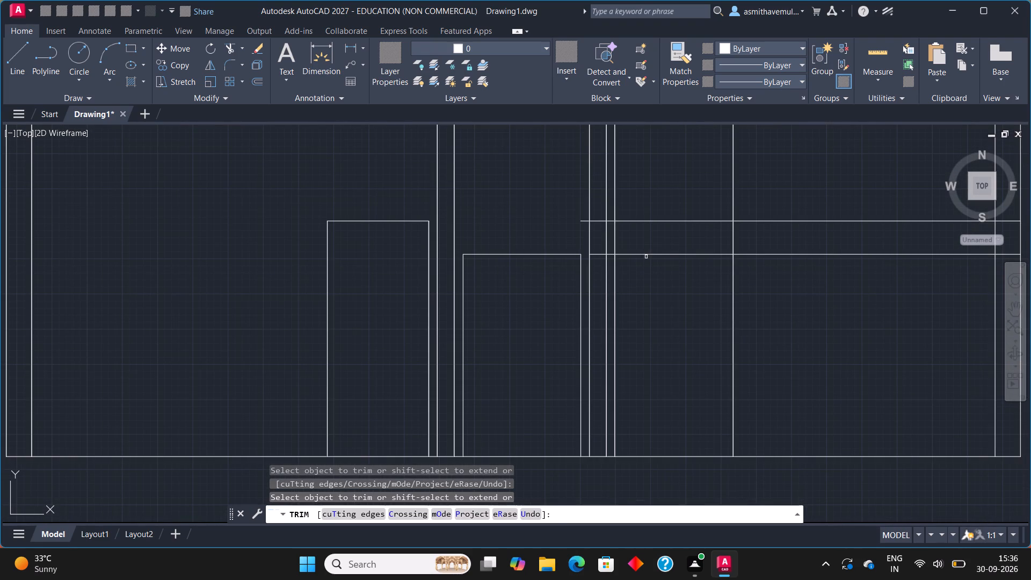
left_click(647, 257)
left_click(655, 251)
left_click_drag(830, 296, 804, 265)
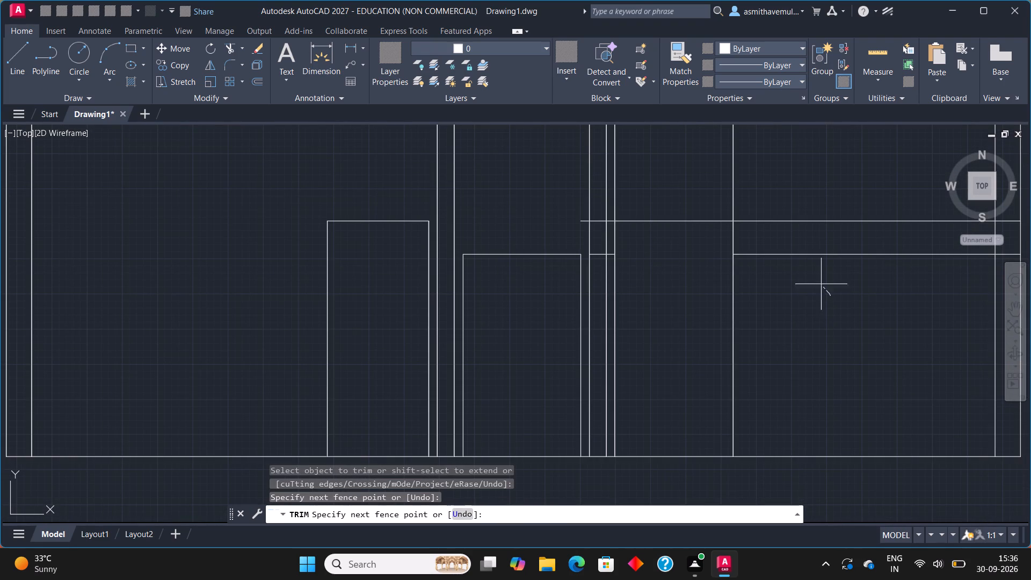
left_click_drag(804, 265, 787, 205)
scroll(793, 225, "down", 2)
scroll(881, 260, "up", 1)
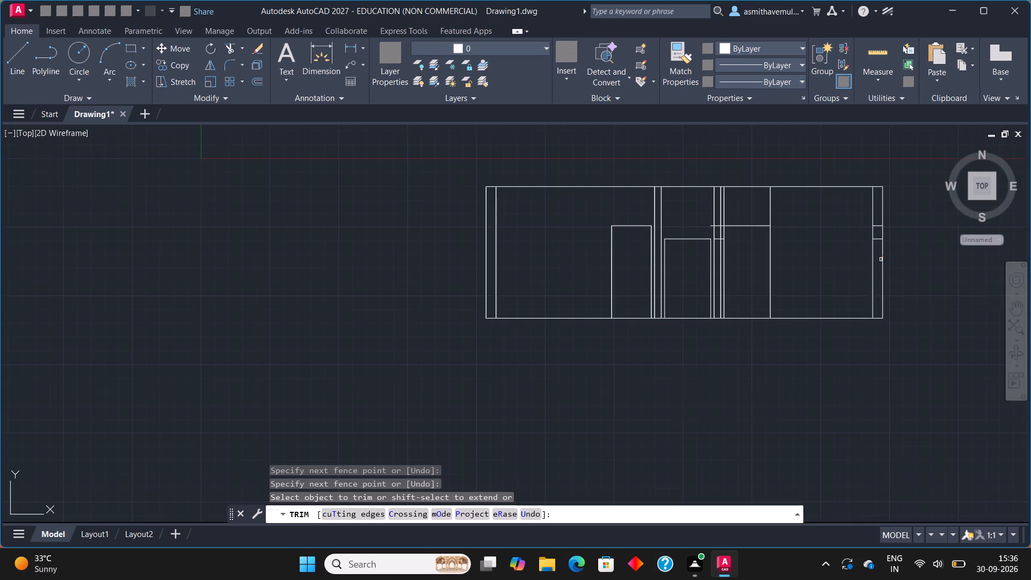
scroll(881, 259, "up", 1)
scroll(868, 213, "up", 1)
middle_click_drag(868, 213, 841, 274)
left_click_drag(839, 273, 843, 207)
Trim the remaining height-line segments across the wall and frame gaps between the toilet door and the third door.
scroll(595, 195, "down", 2)
middle_click_drag(594, 195, 594, 195)
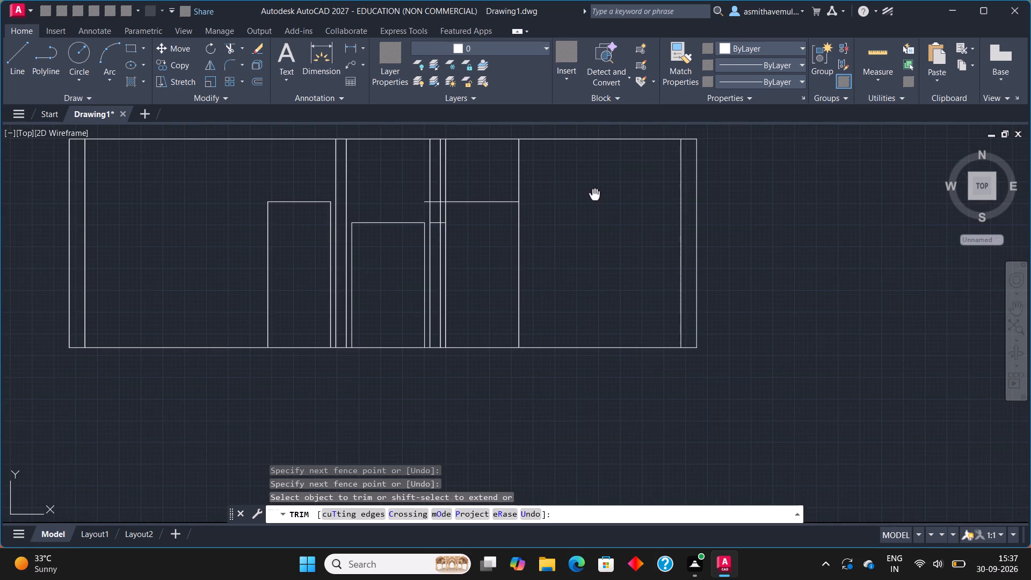
middle_click_drag(594, 195, 695, 277)
scroll(548, 301, "up", 3)
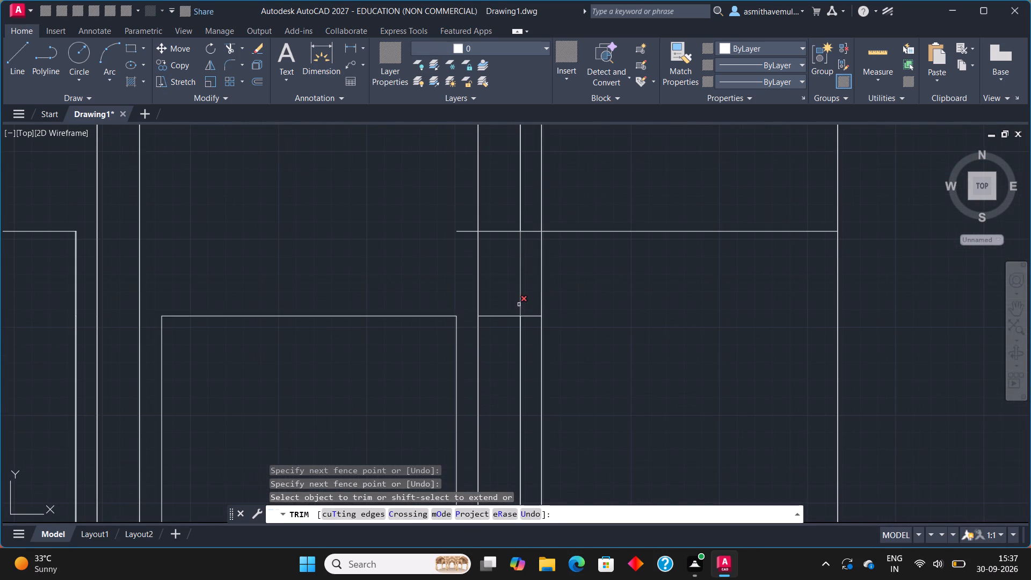
left_click(538, 317)
left_click(503, 315)
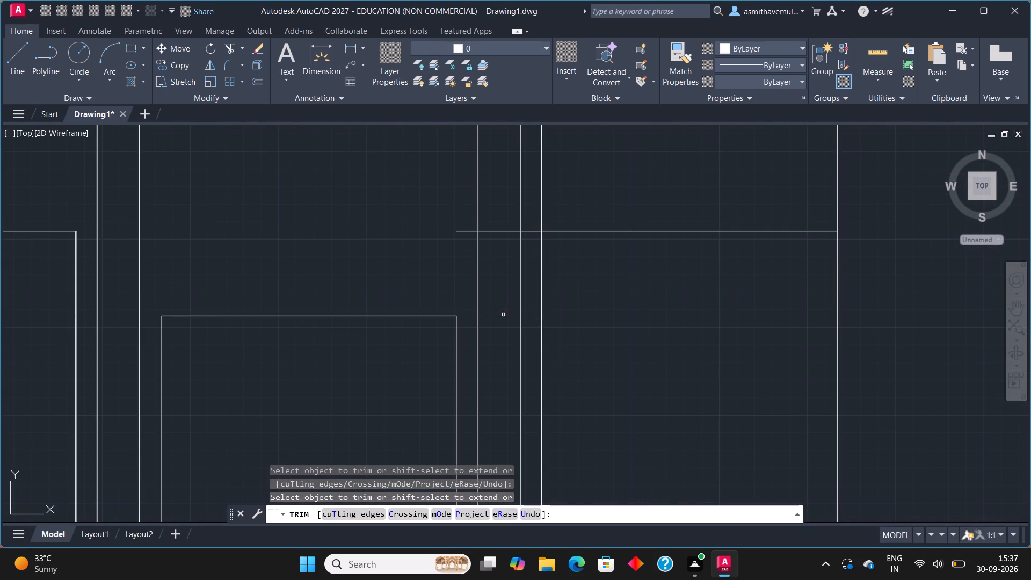
left_click(493, 231)
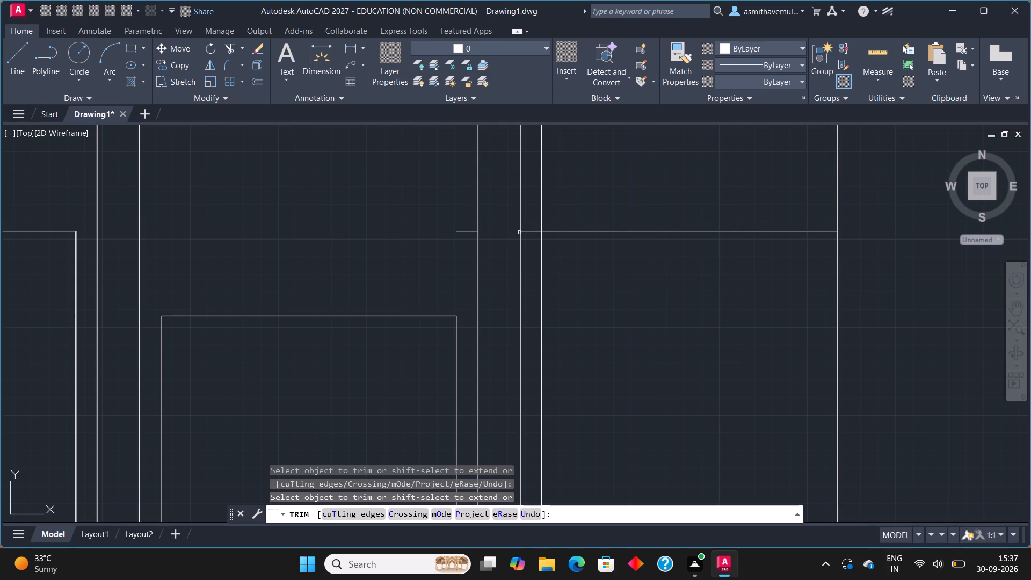
left_click(527, 233)
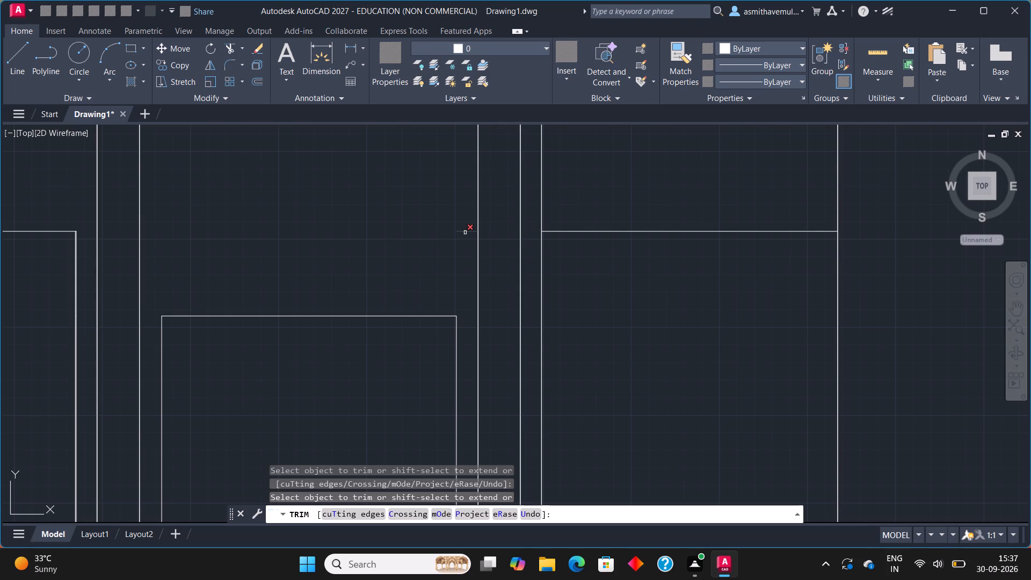
left_click(466, 233)
Trim both side lines of the third door above its head line.
left_click_drag(536, 207, 536, 207)
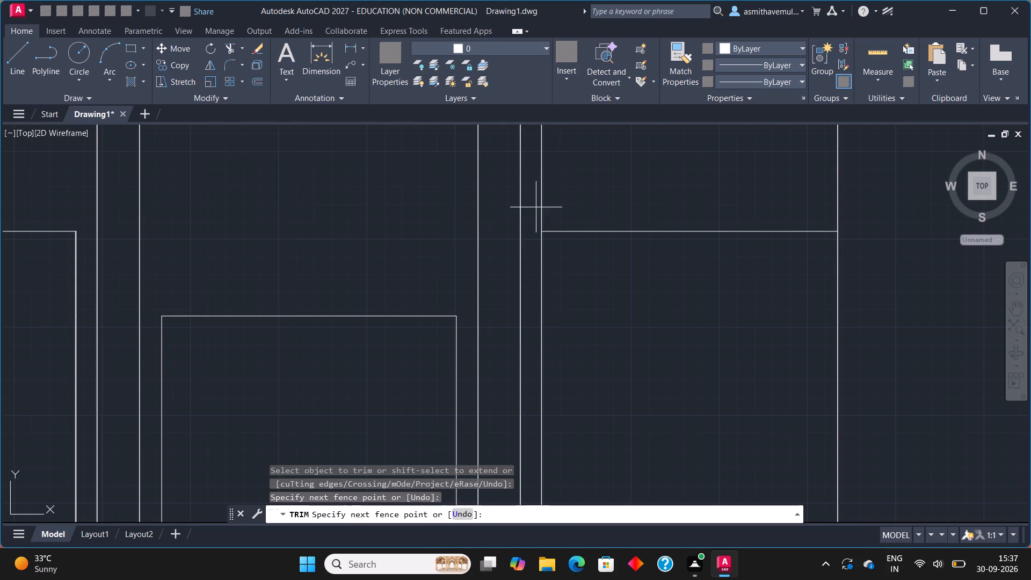
left_click_drag(536, 207, 810, 219)
left_click(870, 208)
left_click_drag(870, 208, 863, 208)
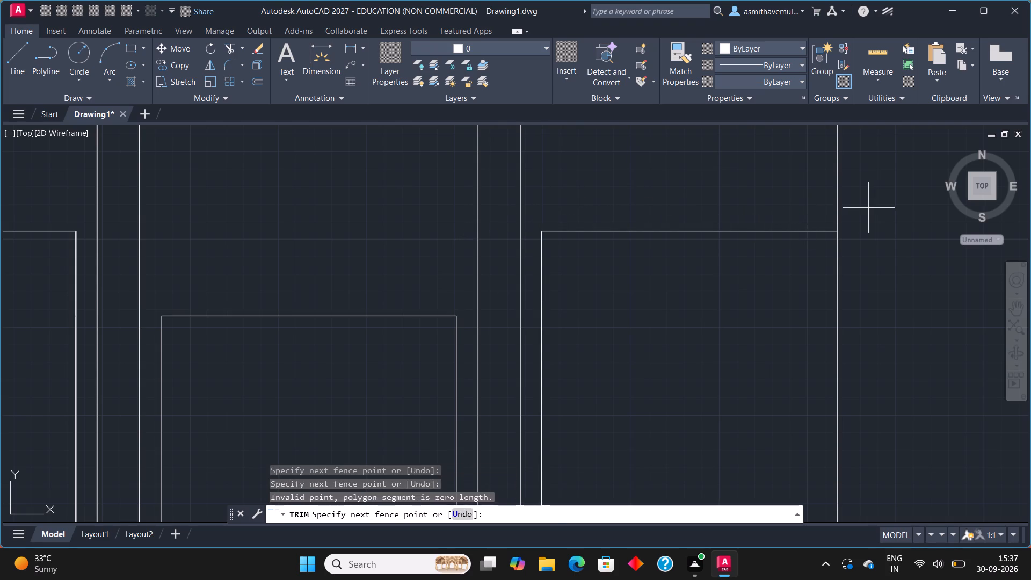
left_click_drag(863, 208, 836, 211)
left_click(829, 211)
scroll(832, 216, "down", 3)
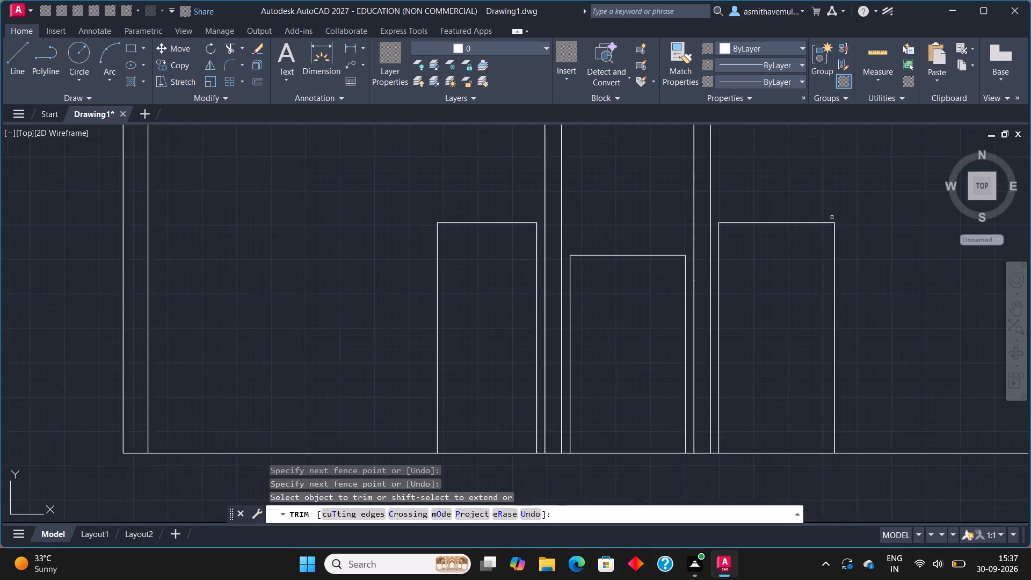
key("Escape")
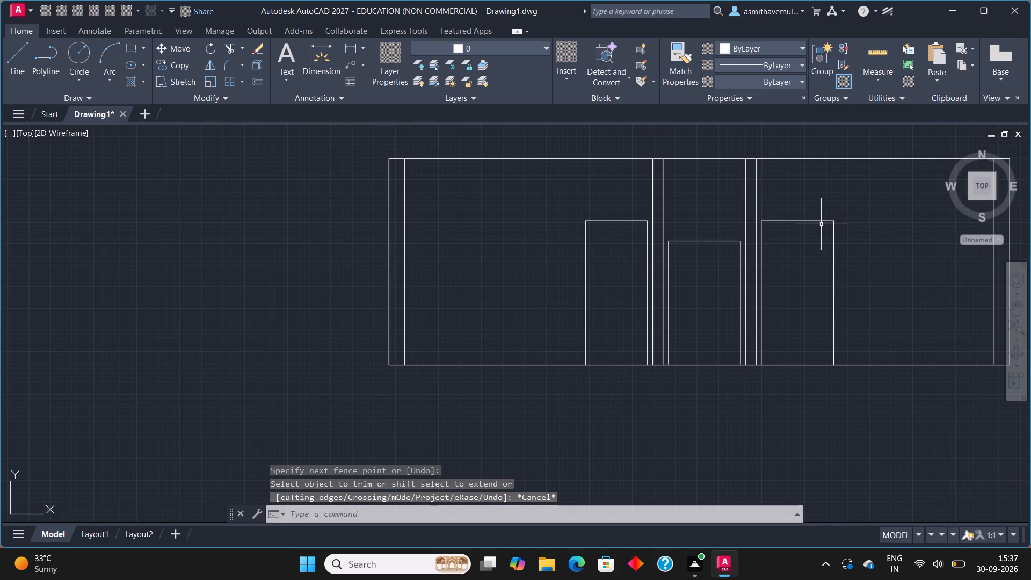
Join the head and two side lines of the third door, beyond the toilet door, into one polyline.
left_click(821, 221)
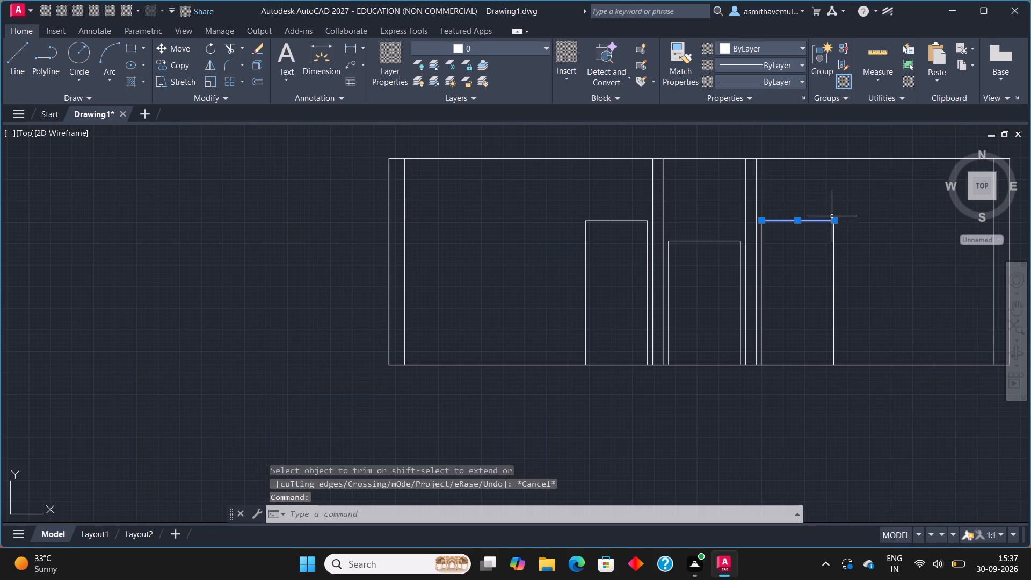
left_click(832, 227)
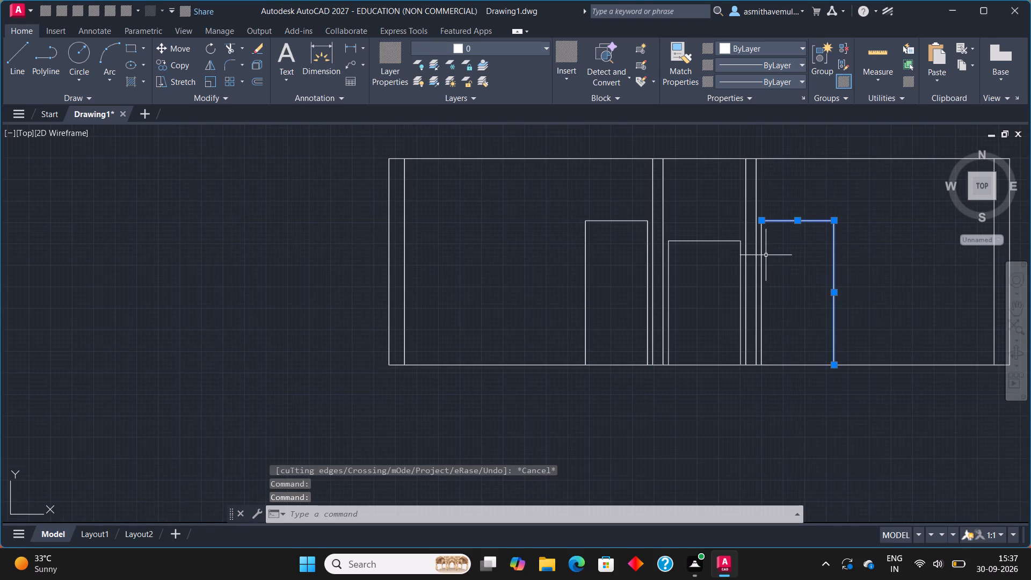
left_click(762, 258)
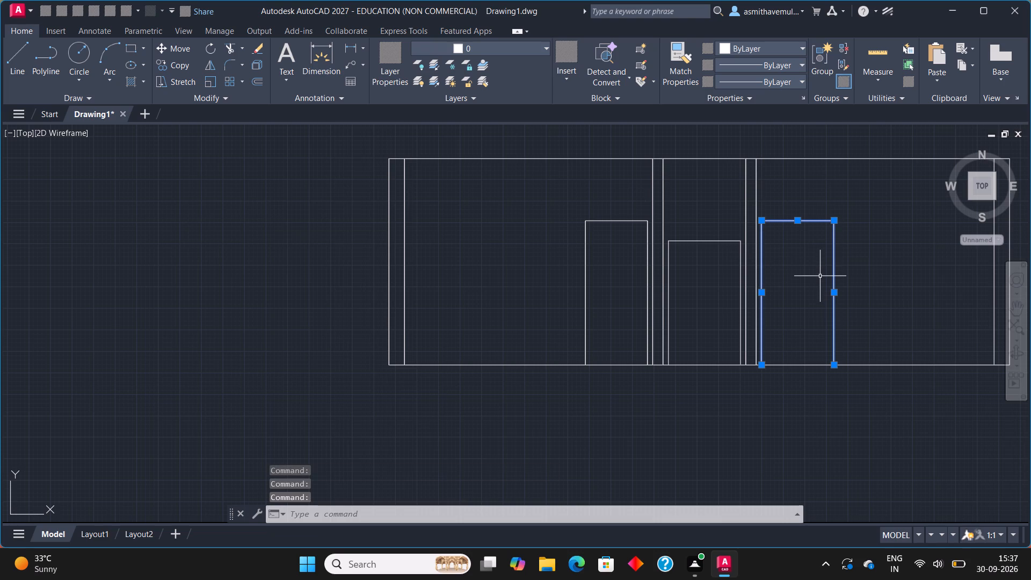
key("j")
key("Return")
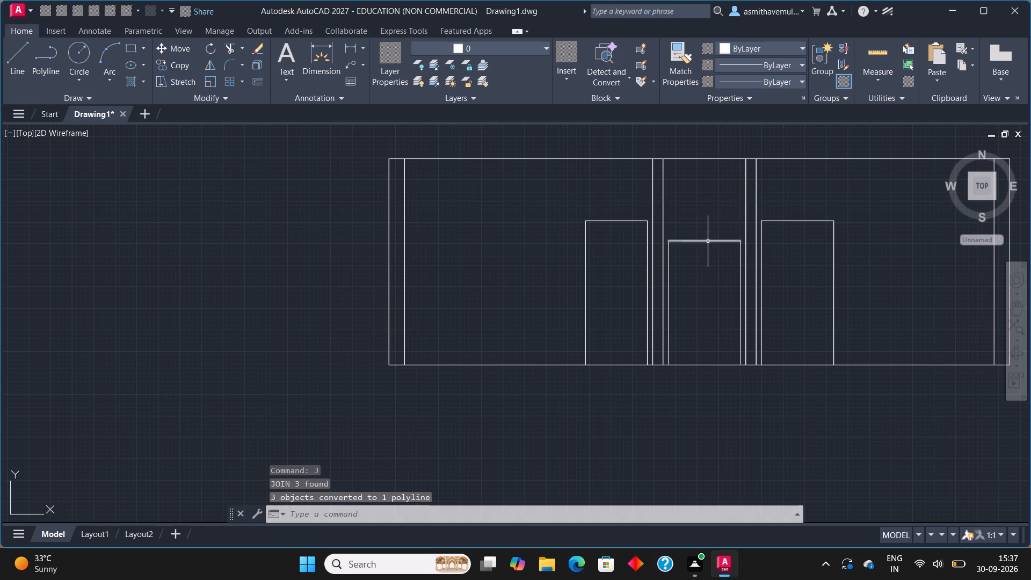
Join the head and two side lines of the toilet door into one polyline.
left_click(708, 242)
left_click(742, 263)
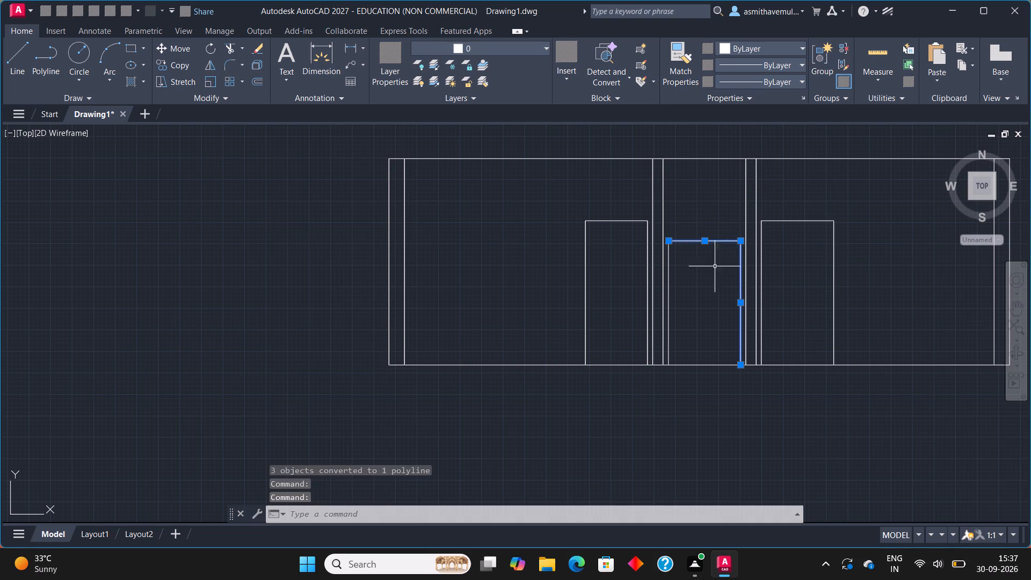
left_click(669, 276)
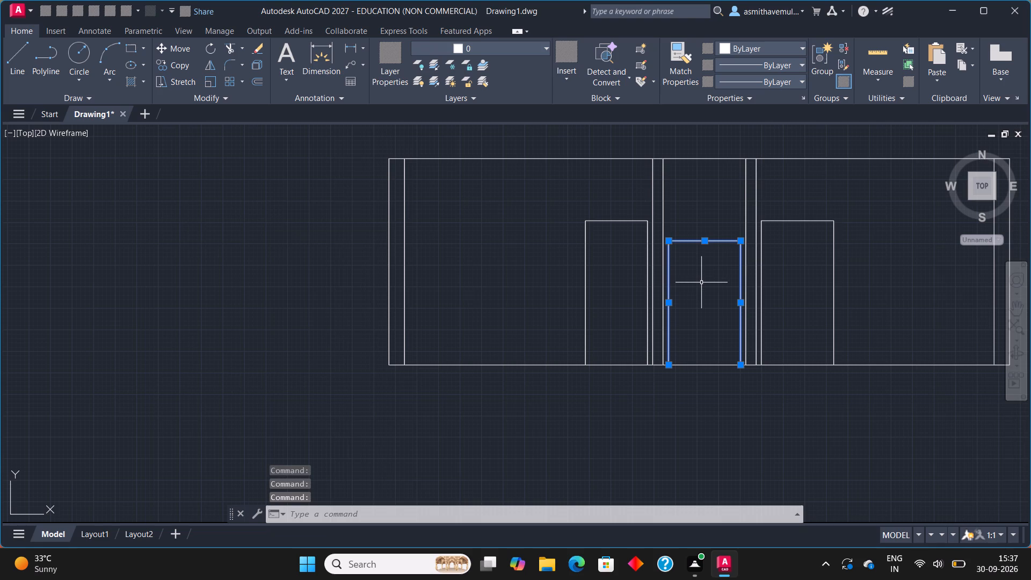
key("j")
key("Return")
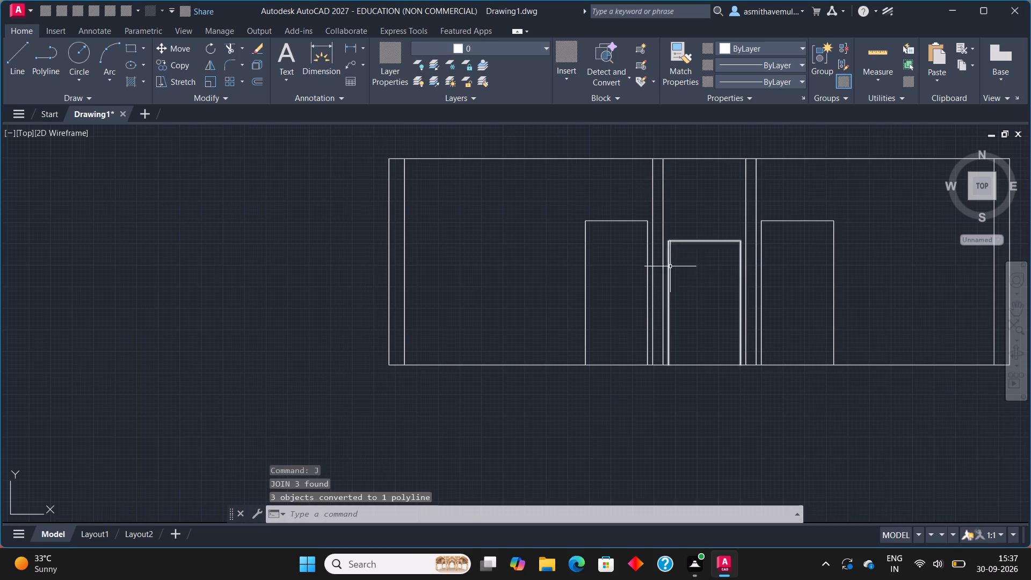
Join the head and side lines of the master bedroom door into one polyline.
scroll(651, 248, "up", 1)
scroll(616, 201, "up", 2)
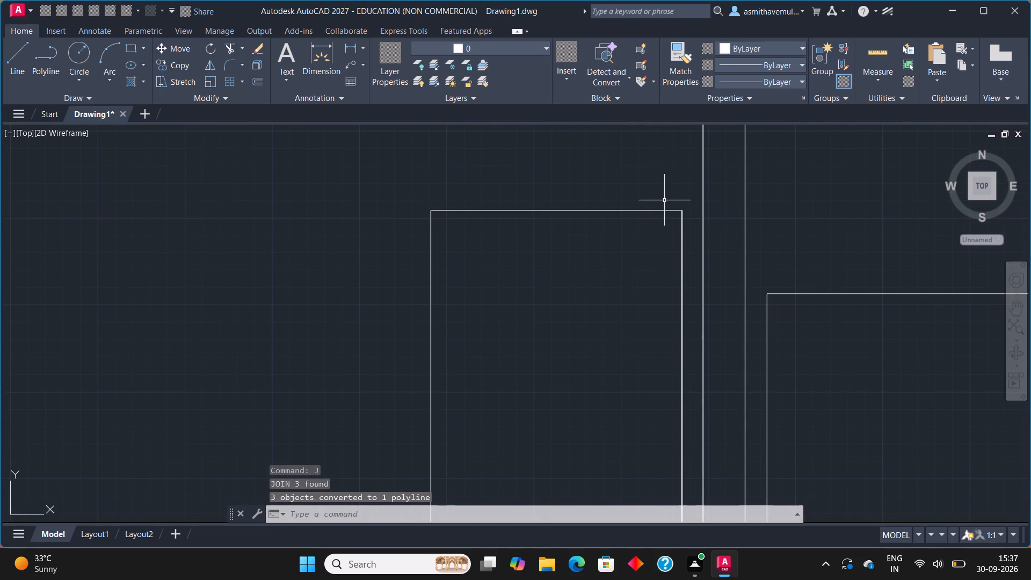
left_click_drag(666, 199, 476, 275)
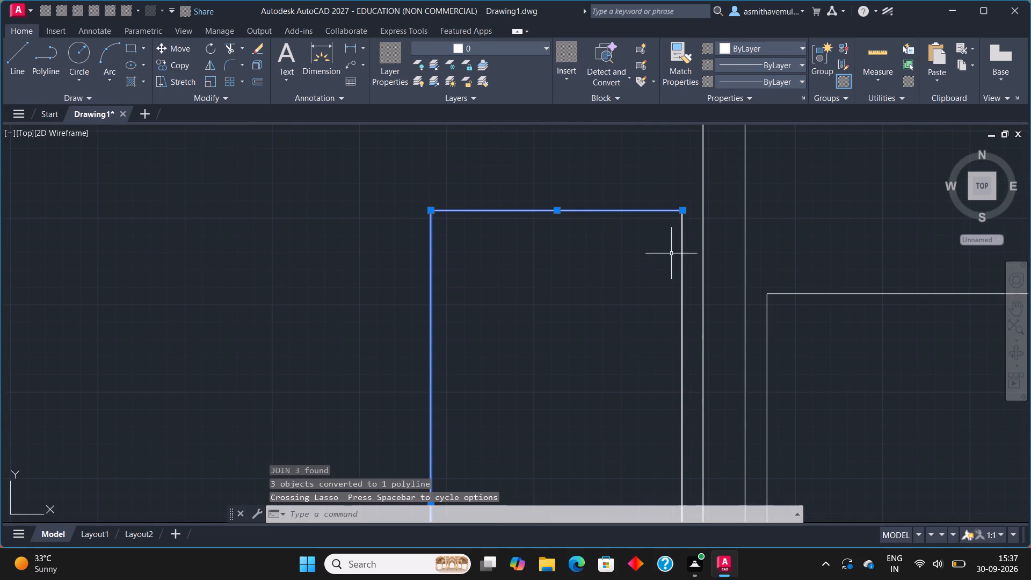
left_click(684, 250)
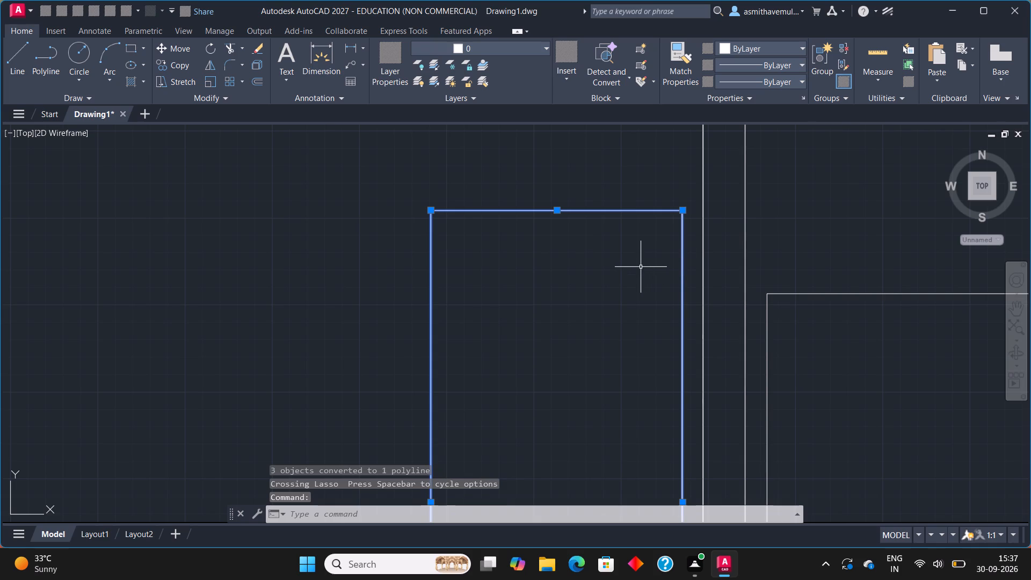
key("j")
key("Return")
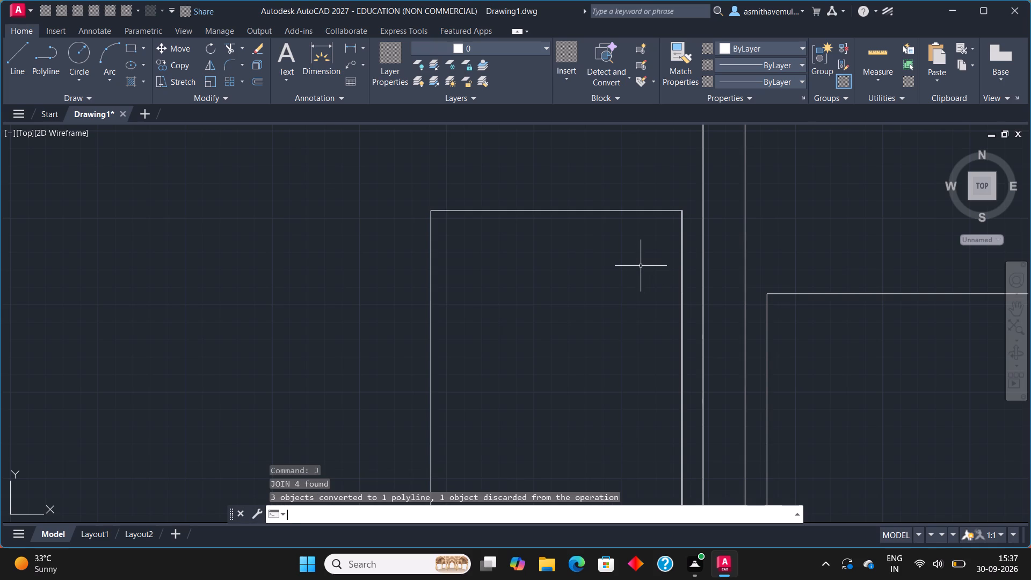
Offset the outlines of the master bedroom, toilet and third doors inward by 3" to form their frames.
key("o")
key("Return")
key("3")
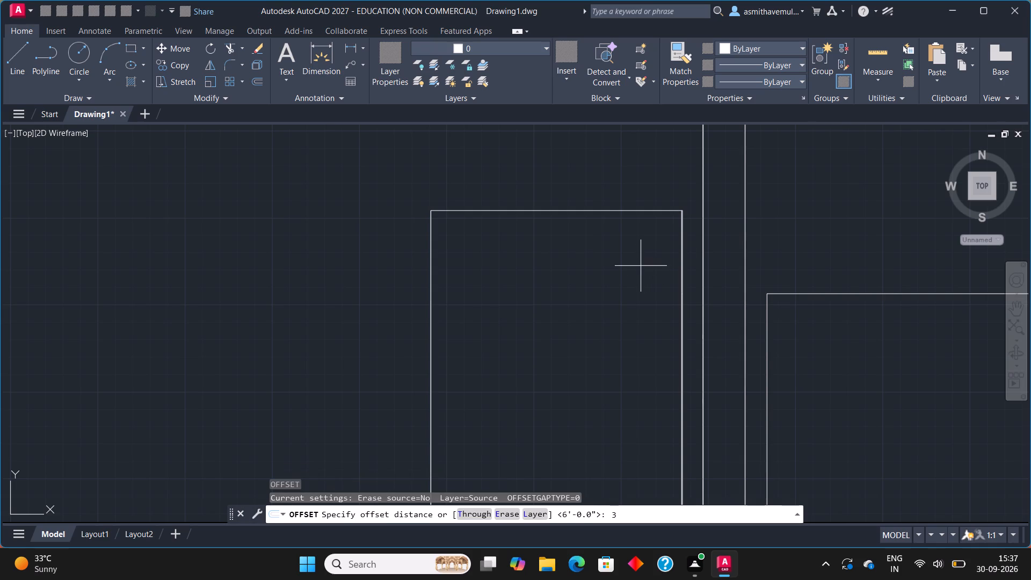
key("shift+quotedbl")
key("Return")
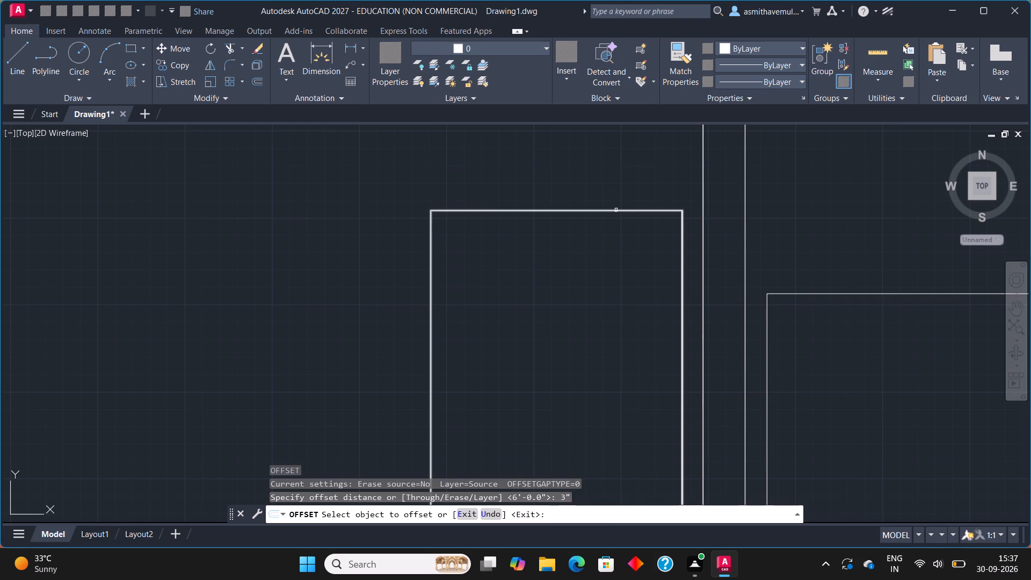
left_click(616, 210)
left_click(613, 257)
scroll(676, 279, "down", 2)
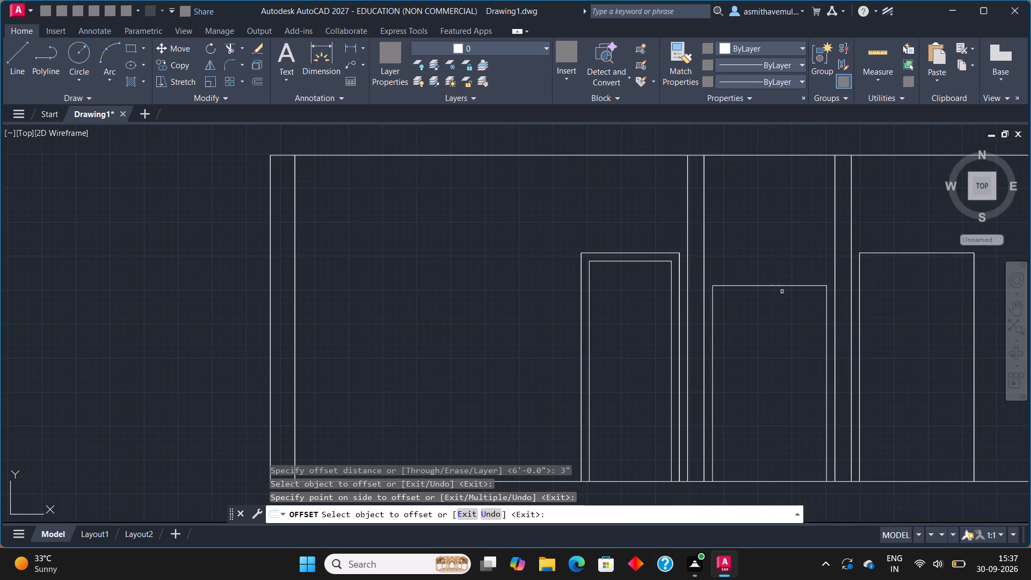
left_click(784, 286)
left_click(792, 323)
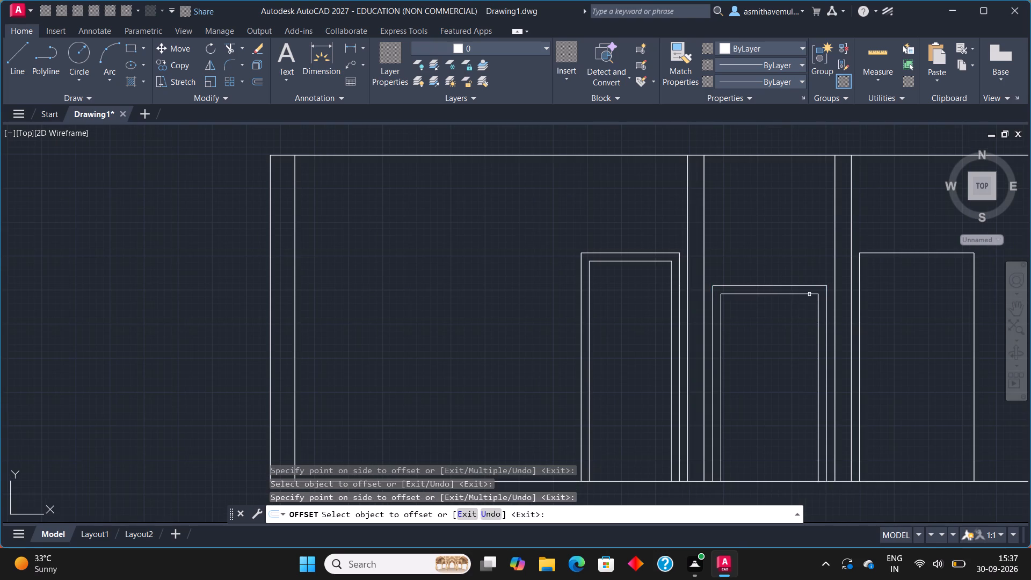
left_click(930, 253)
left_click(929, 294)
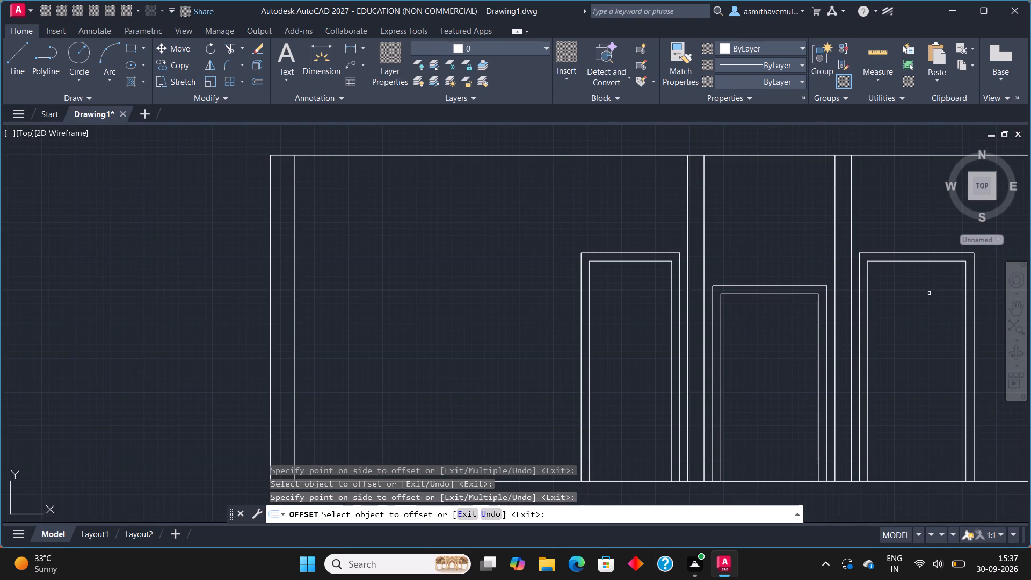
key("Escape")
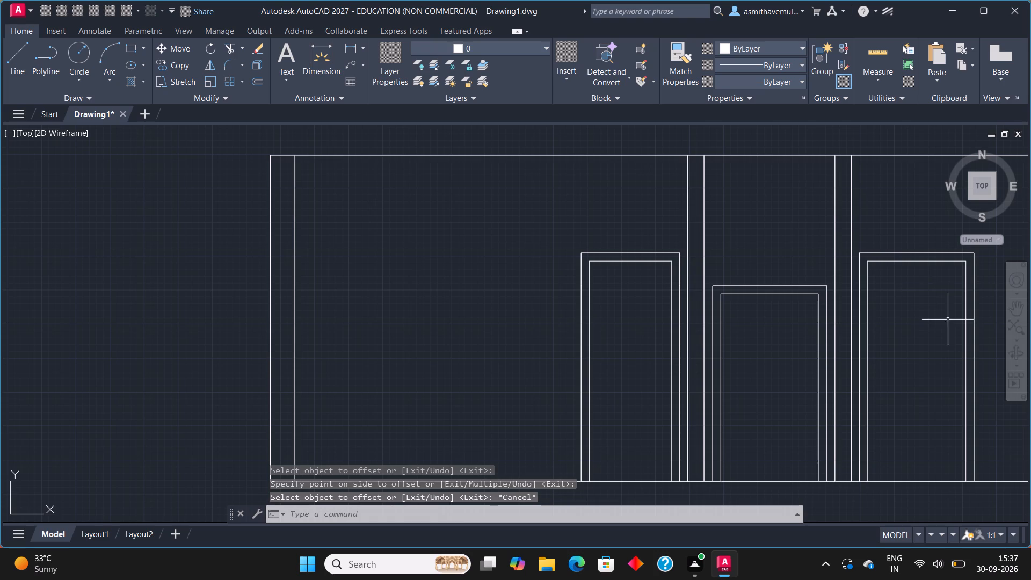
Examine section A-A' with its framed doors against the floor plan above it.
scroll(542, 236, "down", 3)
scroll(622, 247, "up", 1)
middle_click_drag(621, 232, 619, 233)
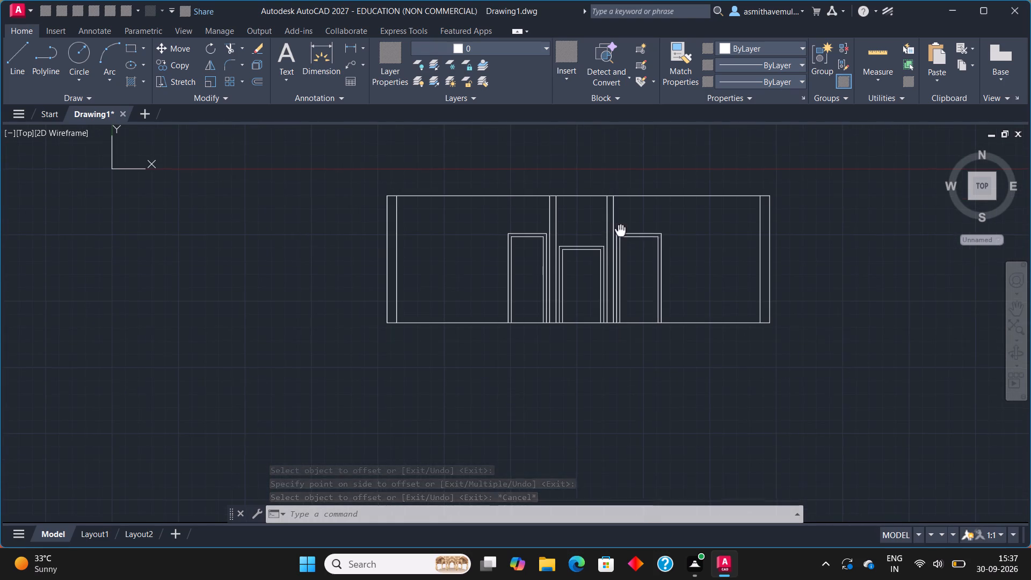
middle_click_drag(619, 233, 543, 333)
scroll(546, 237, "down", 2)
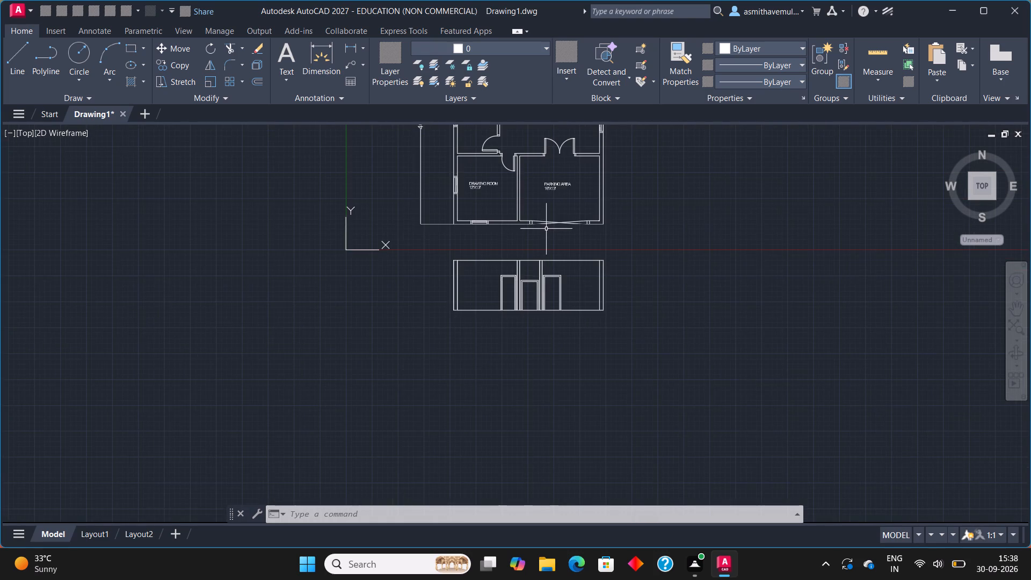
middle_click_drag(546, 230, 533, 288)
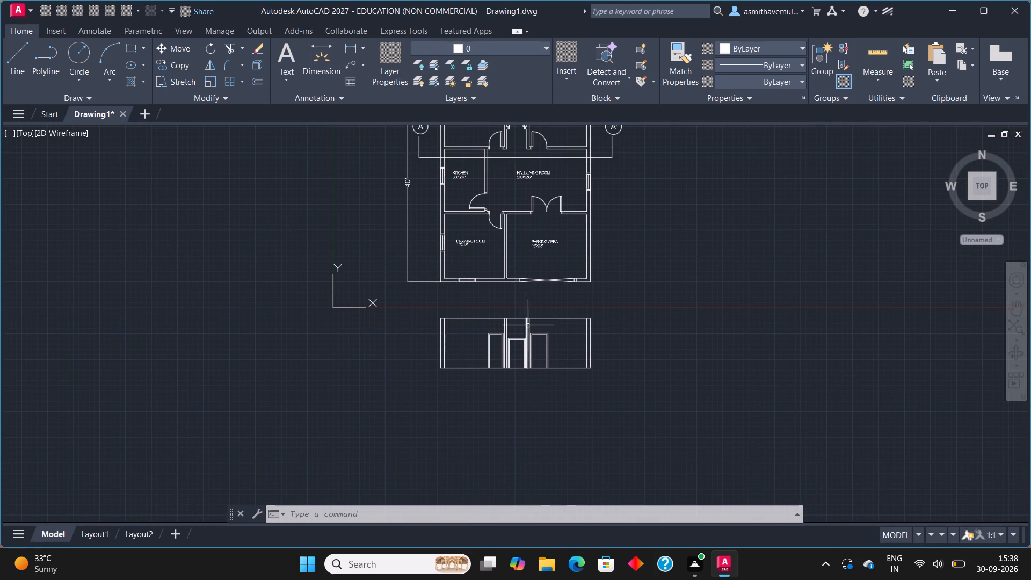
middle_click_drag(535, 292, 531, 310)
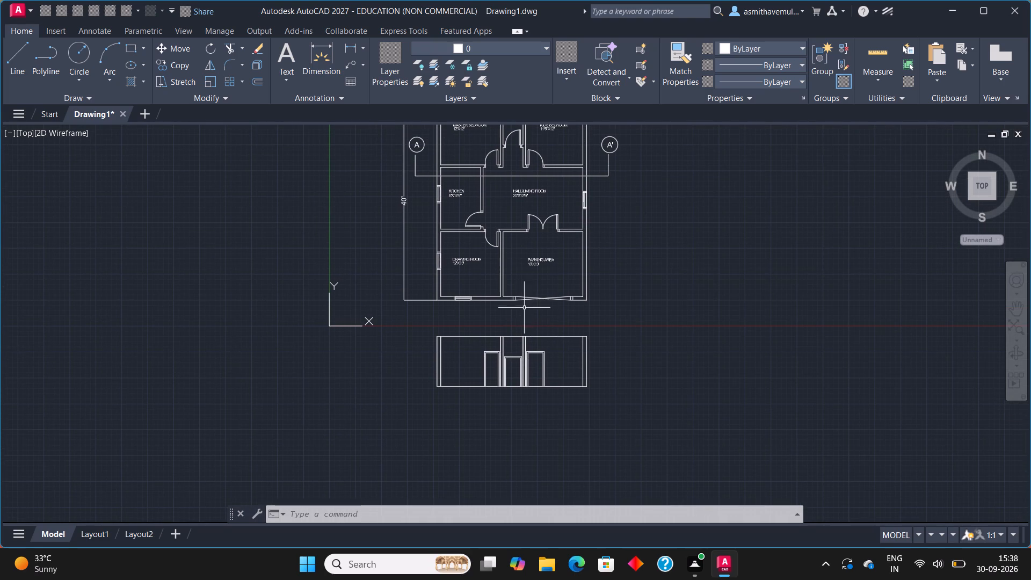
scroll(518, 375, "up", 3)
middle_click_drag(617, 369, 609, 315)
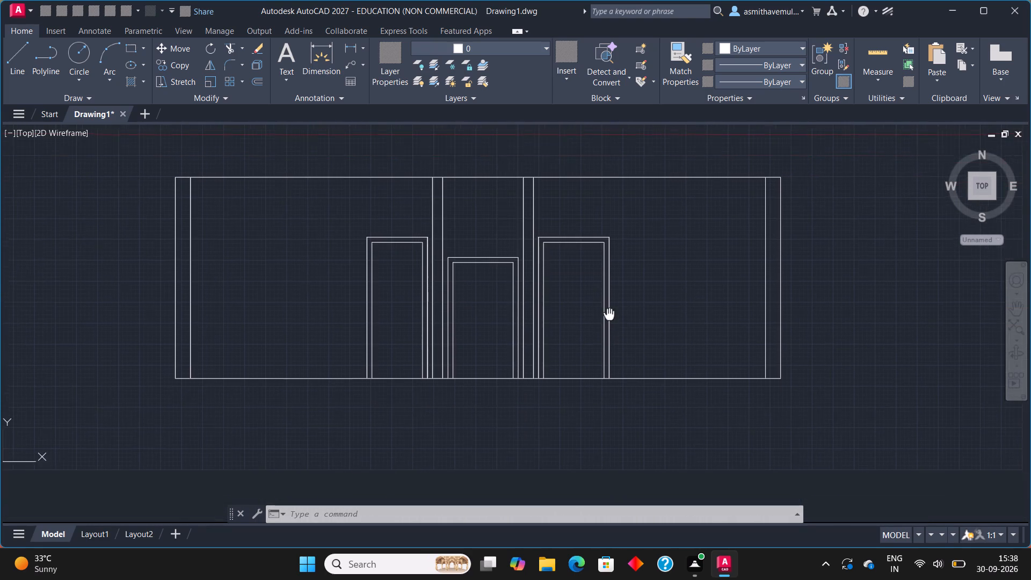
middle_click_drag(609, 315, 607, 300)
scroll(589, 287, "up", 1)
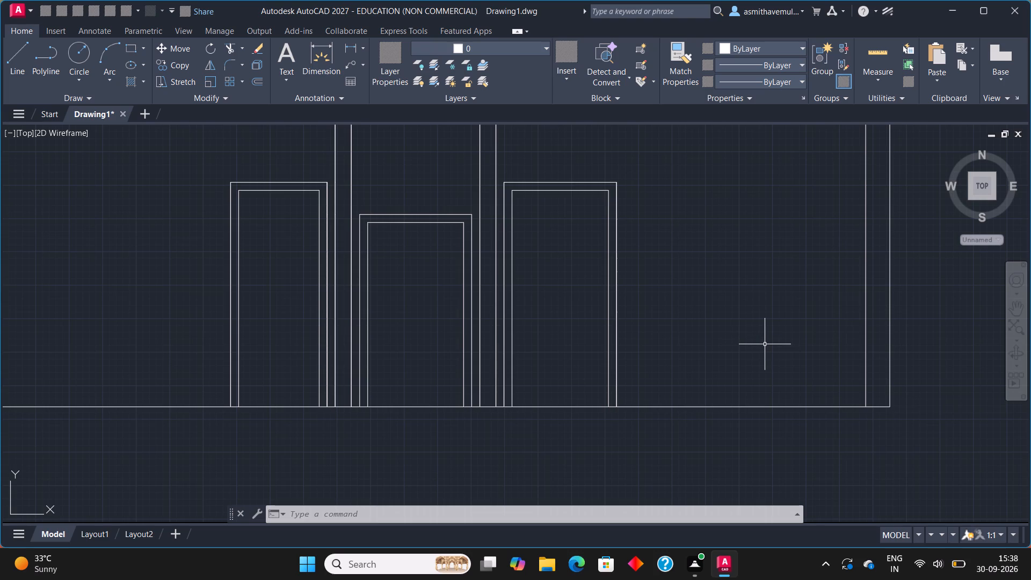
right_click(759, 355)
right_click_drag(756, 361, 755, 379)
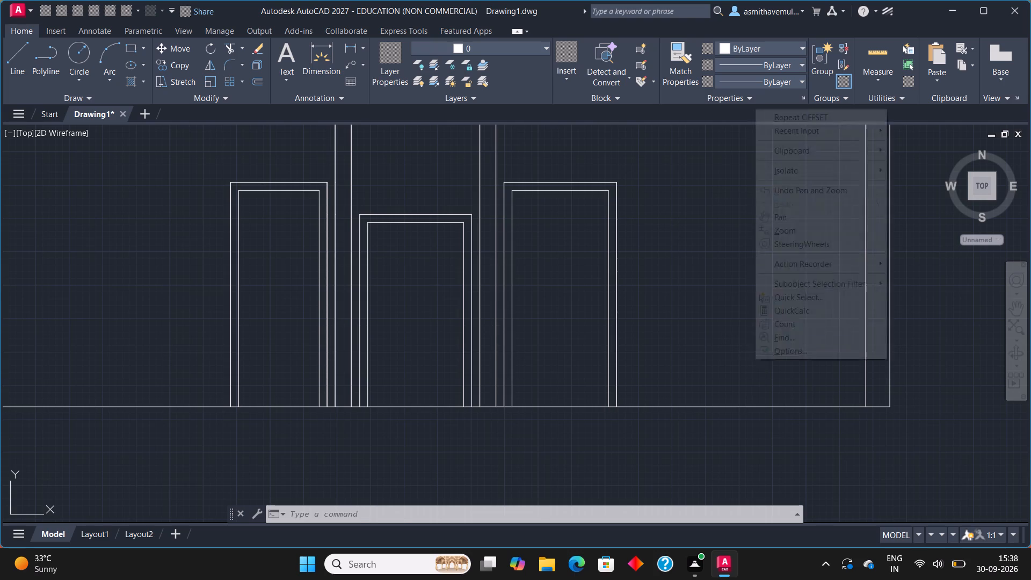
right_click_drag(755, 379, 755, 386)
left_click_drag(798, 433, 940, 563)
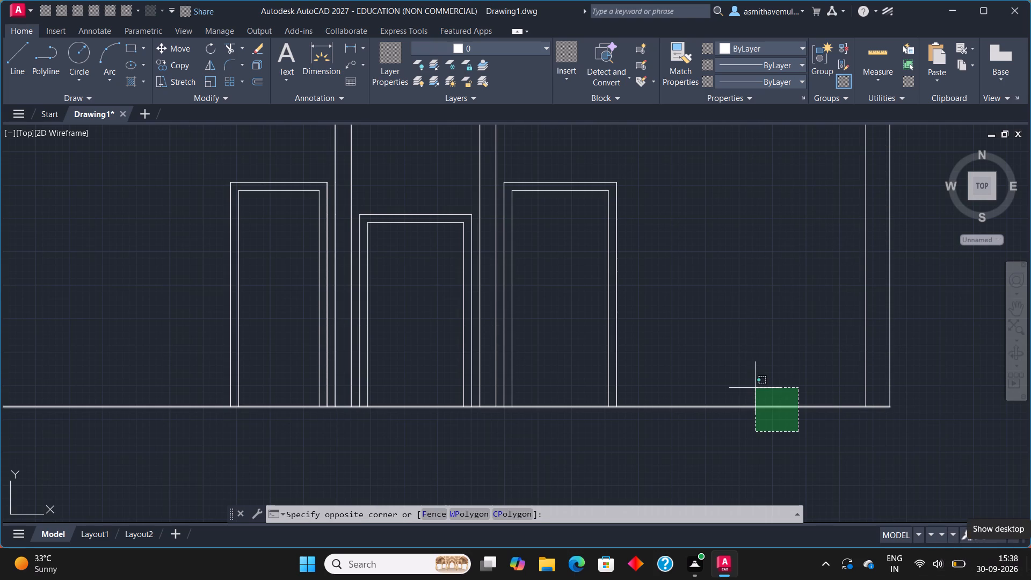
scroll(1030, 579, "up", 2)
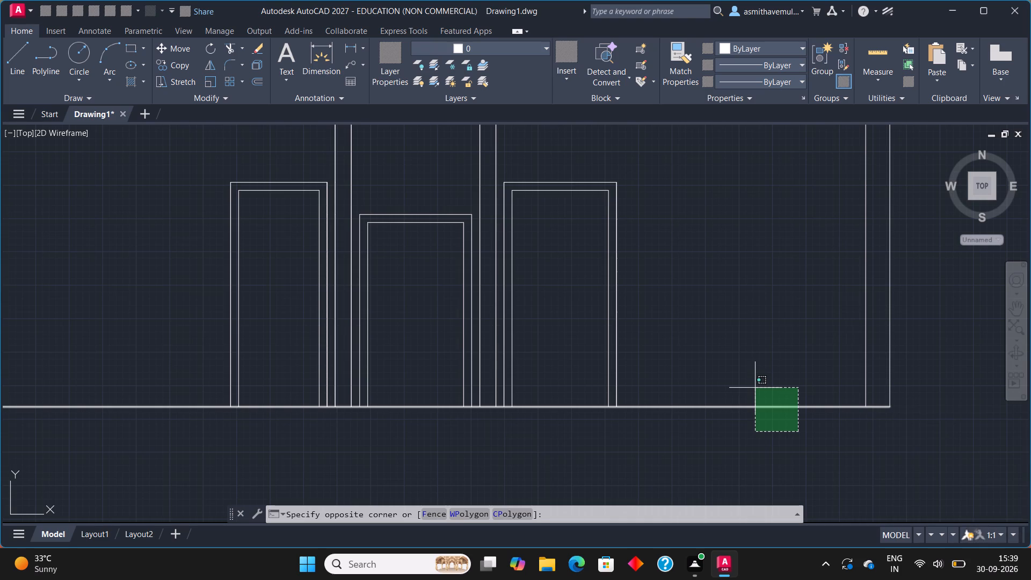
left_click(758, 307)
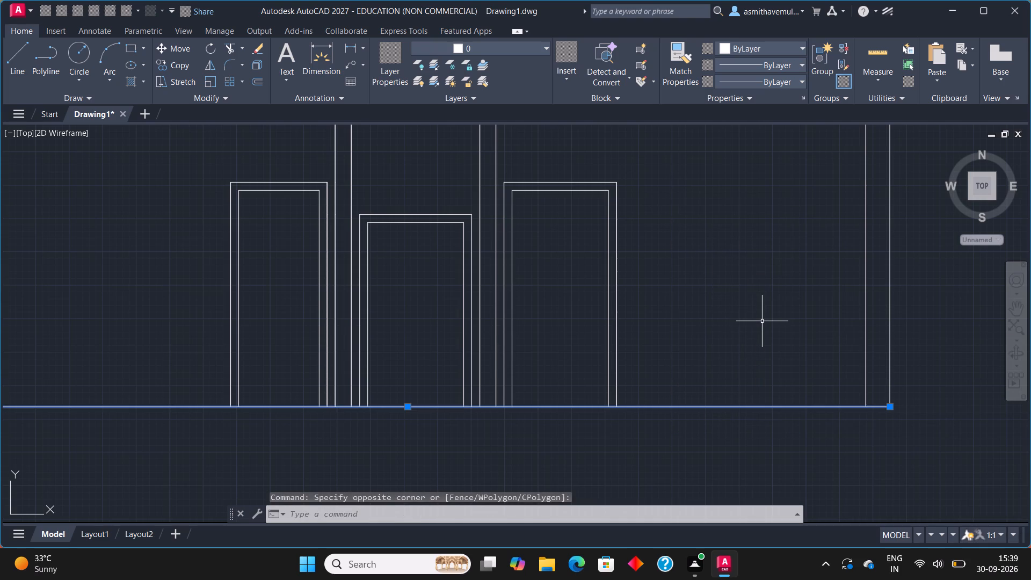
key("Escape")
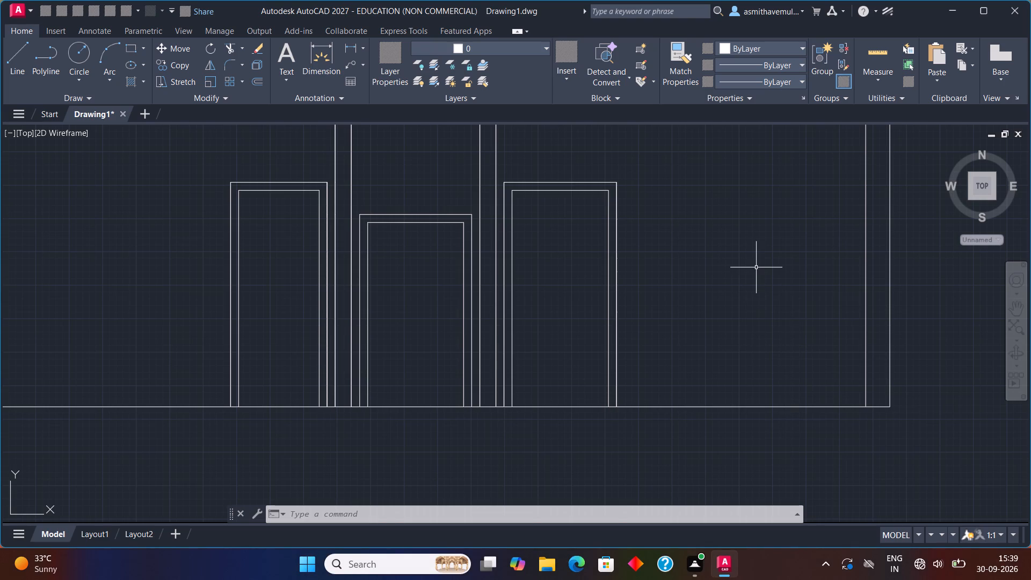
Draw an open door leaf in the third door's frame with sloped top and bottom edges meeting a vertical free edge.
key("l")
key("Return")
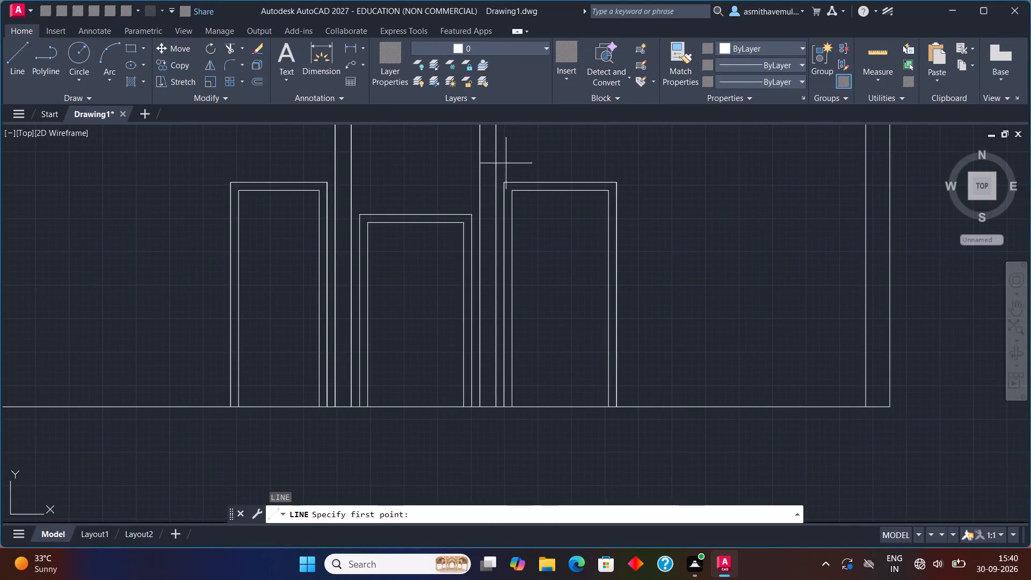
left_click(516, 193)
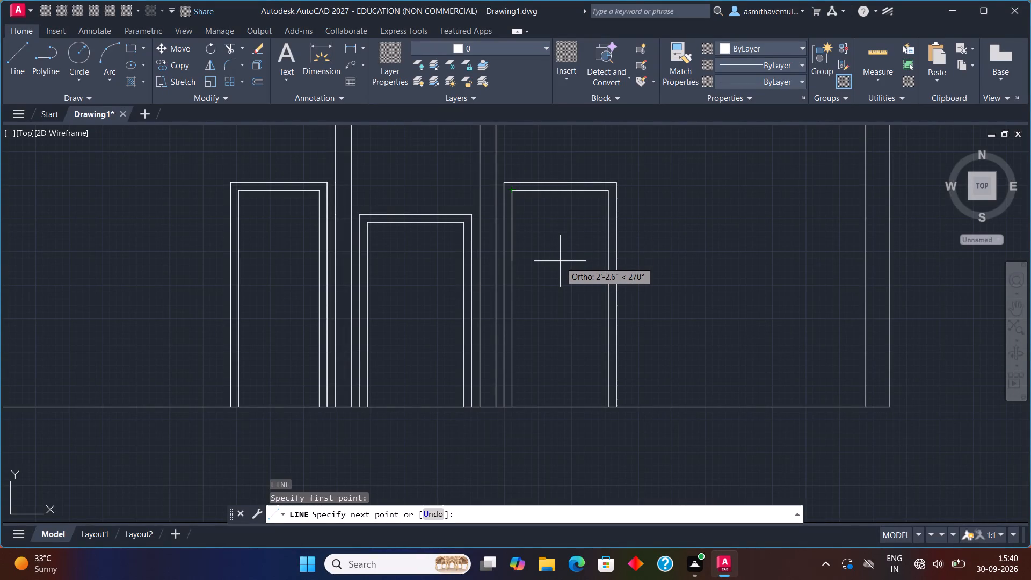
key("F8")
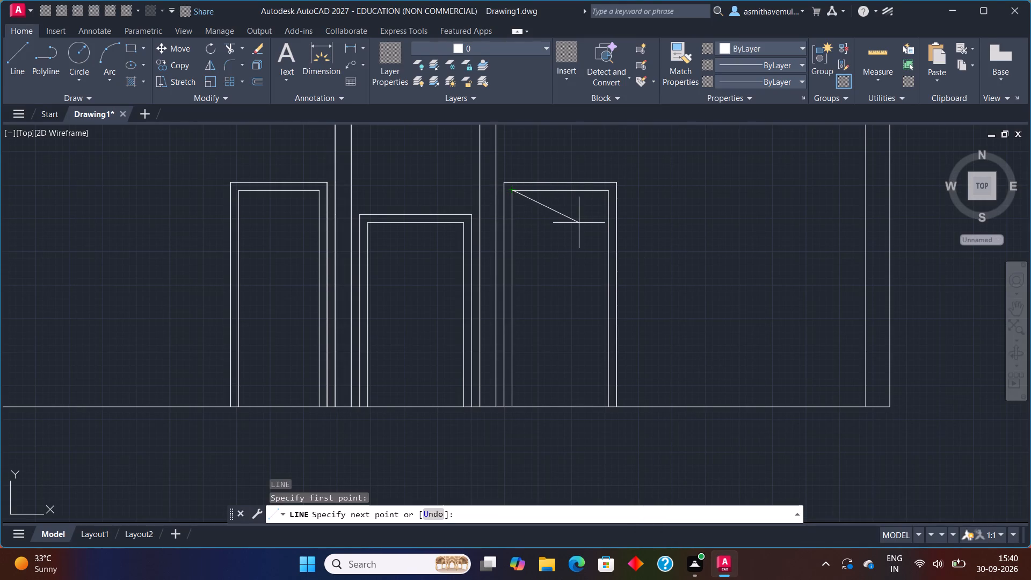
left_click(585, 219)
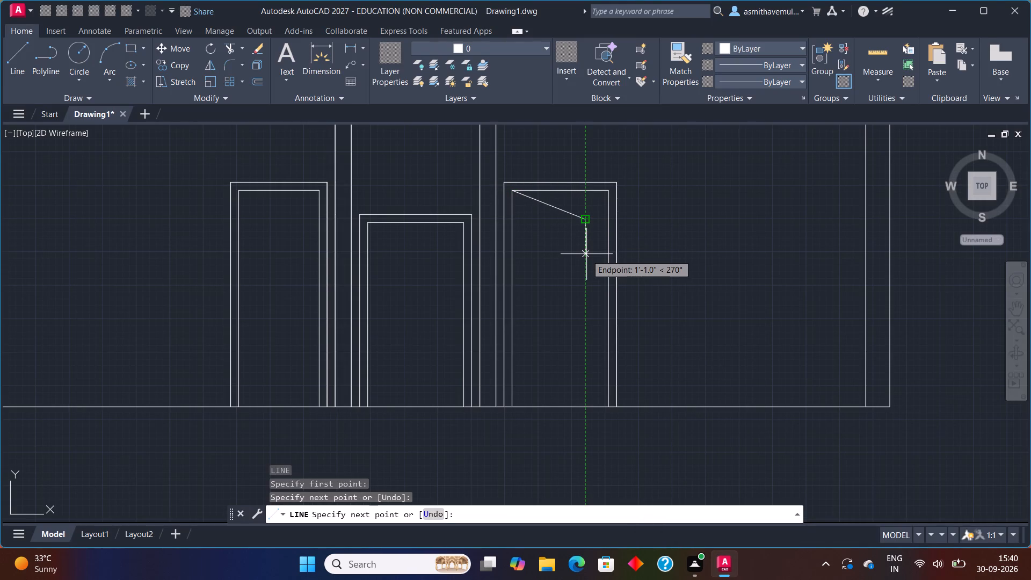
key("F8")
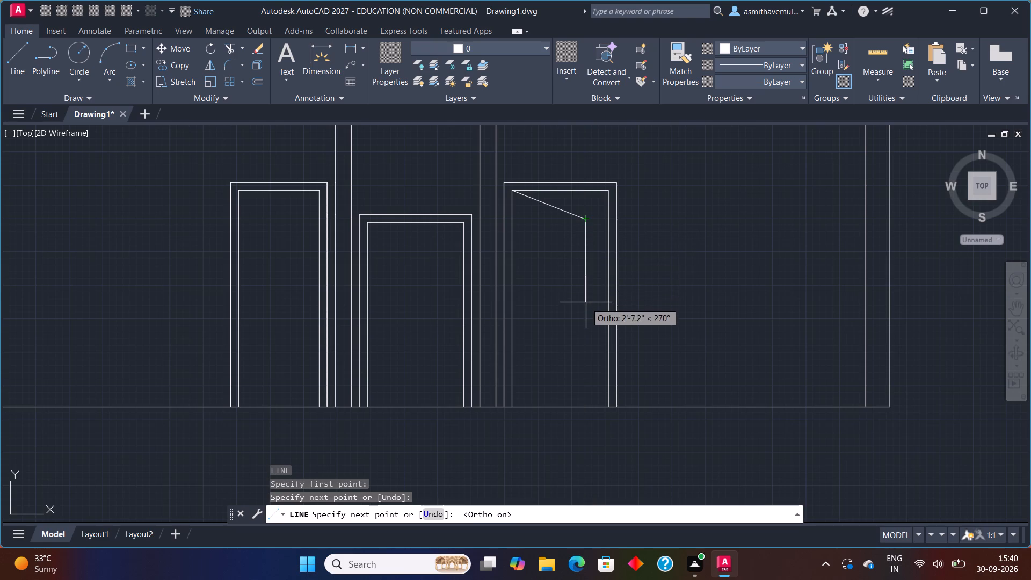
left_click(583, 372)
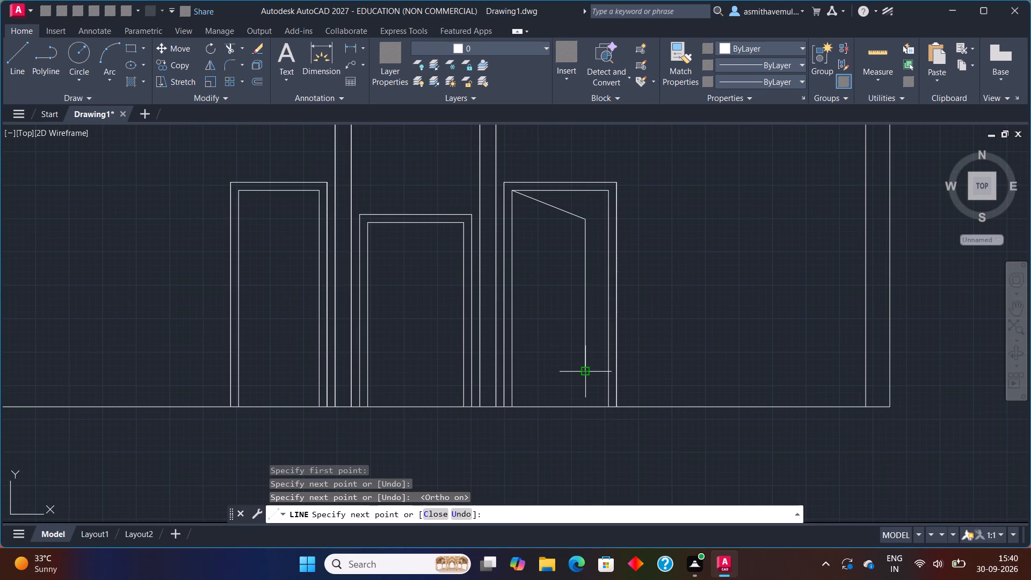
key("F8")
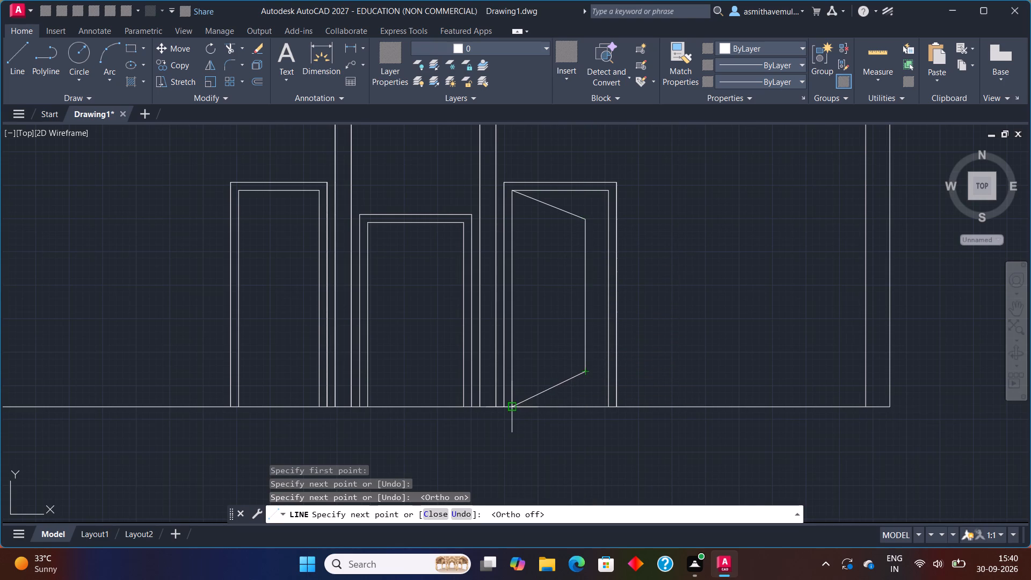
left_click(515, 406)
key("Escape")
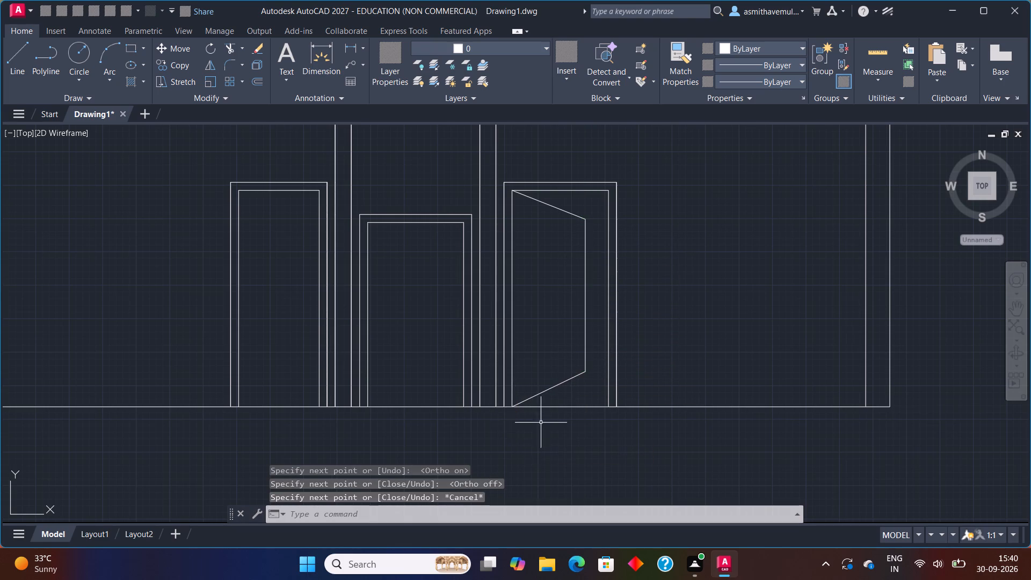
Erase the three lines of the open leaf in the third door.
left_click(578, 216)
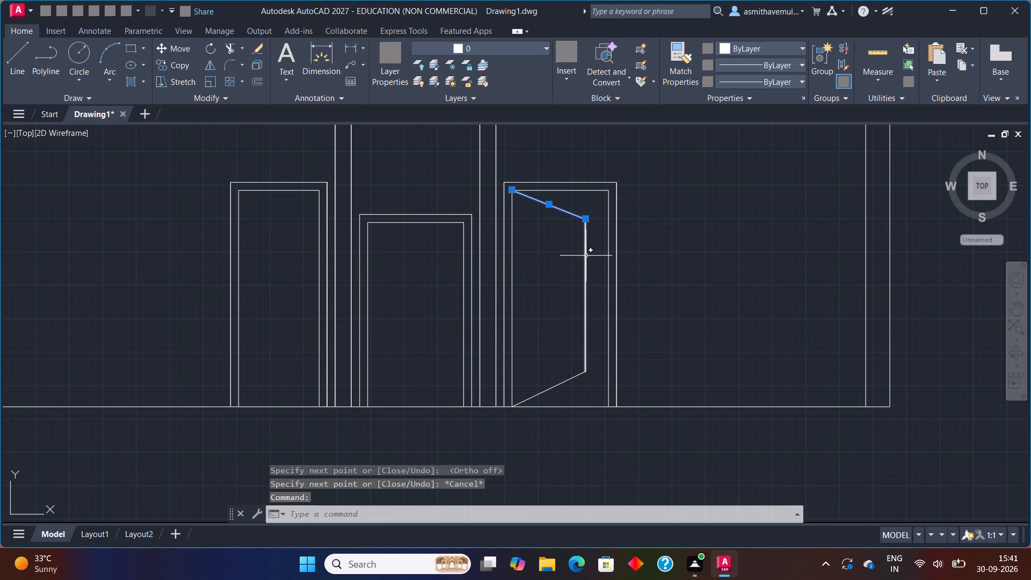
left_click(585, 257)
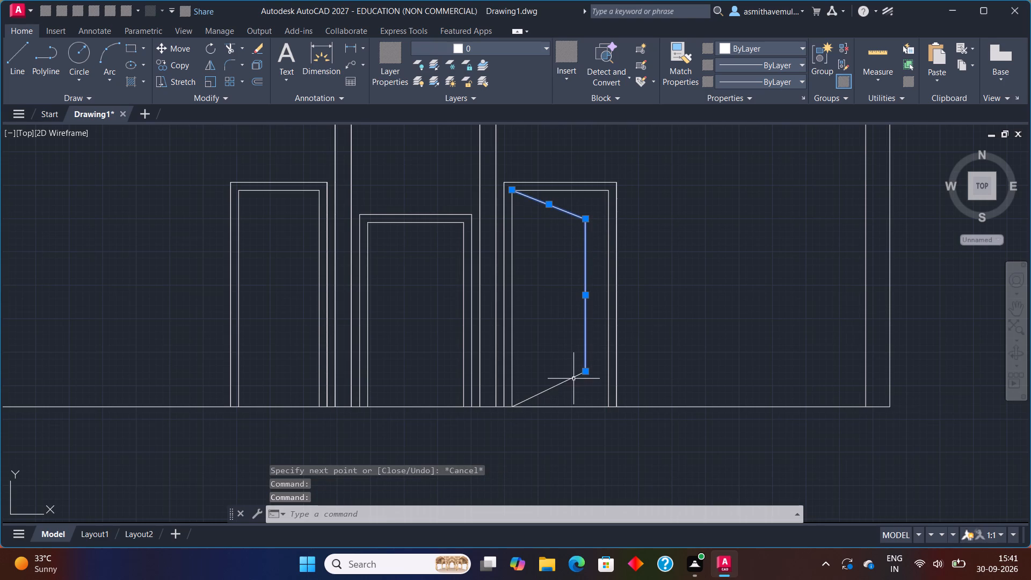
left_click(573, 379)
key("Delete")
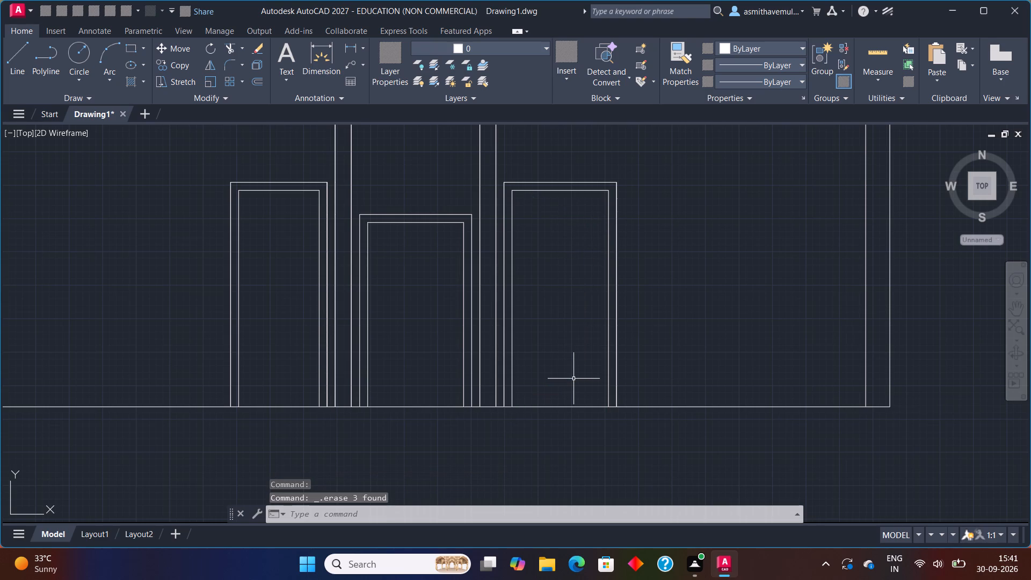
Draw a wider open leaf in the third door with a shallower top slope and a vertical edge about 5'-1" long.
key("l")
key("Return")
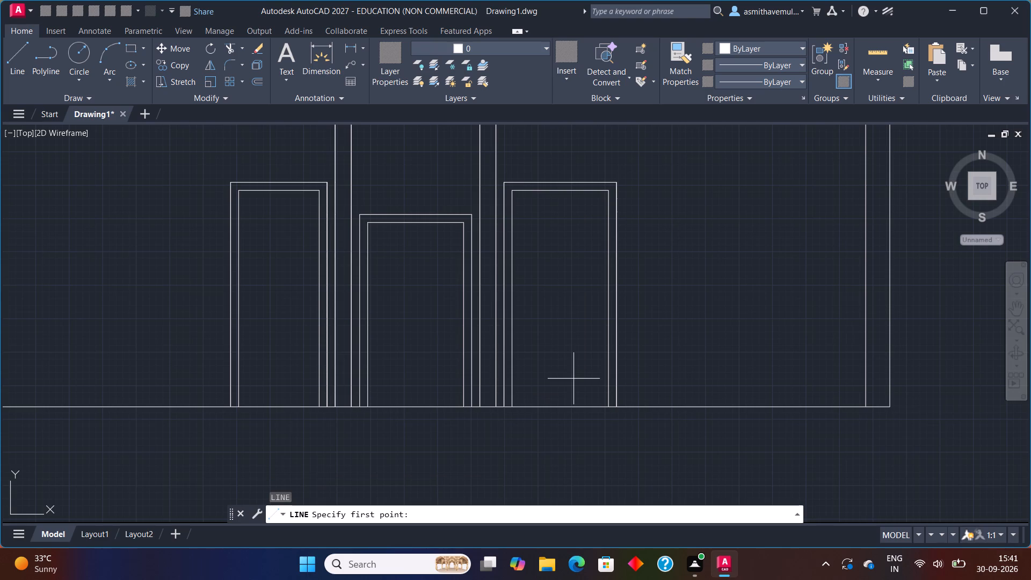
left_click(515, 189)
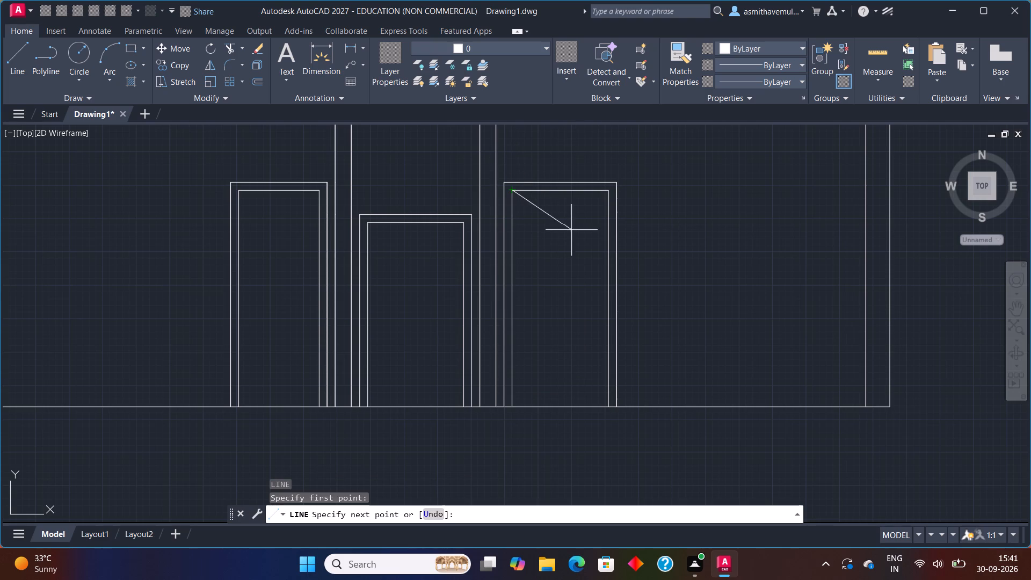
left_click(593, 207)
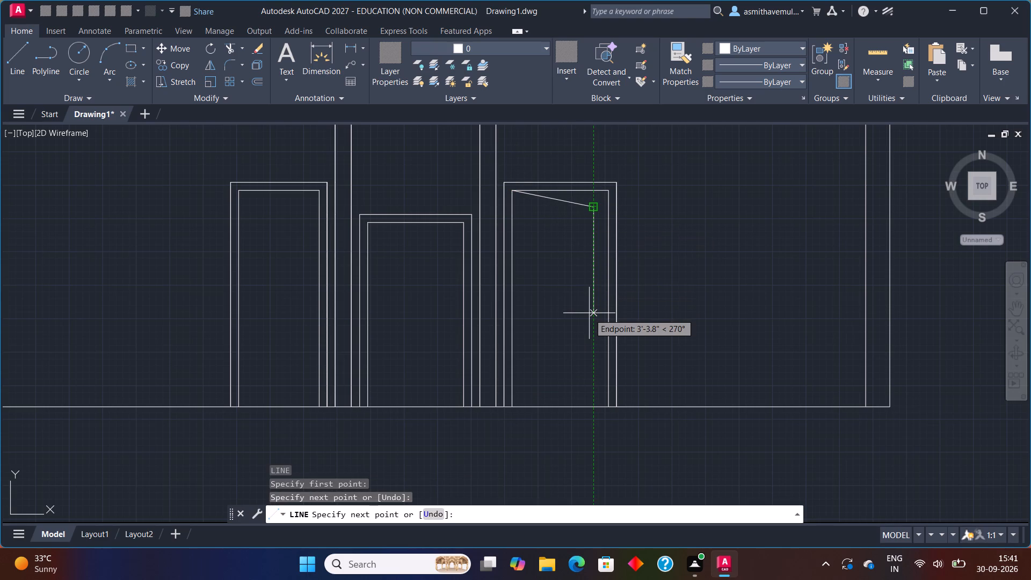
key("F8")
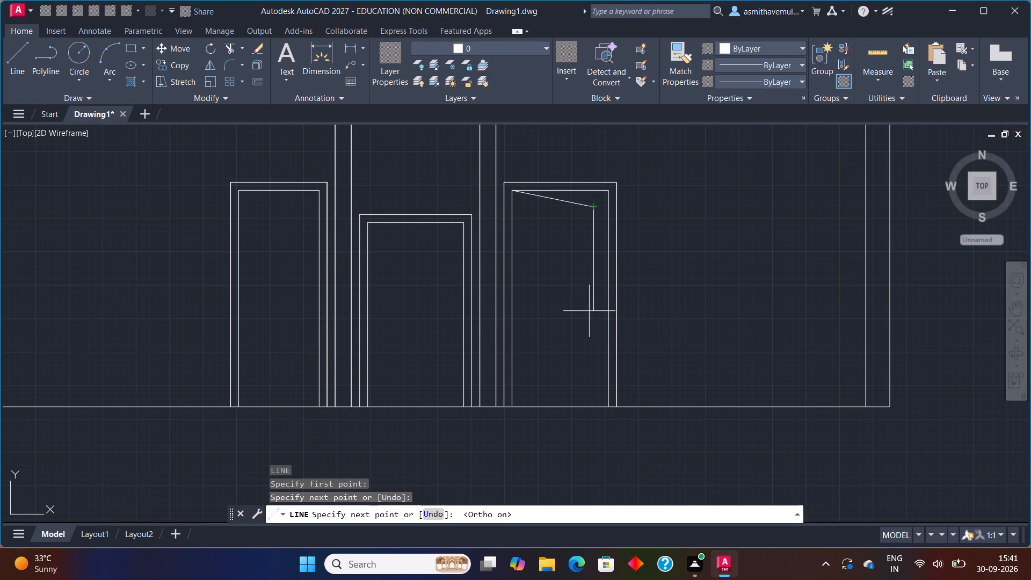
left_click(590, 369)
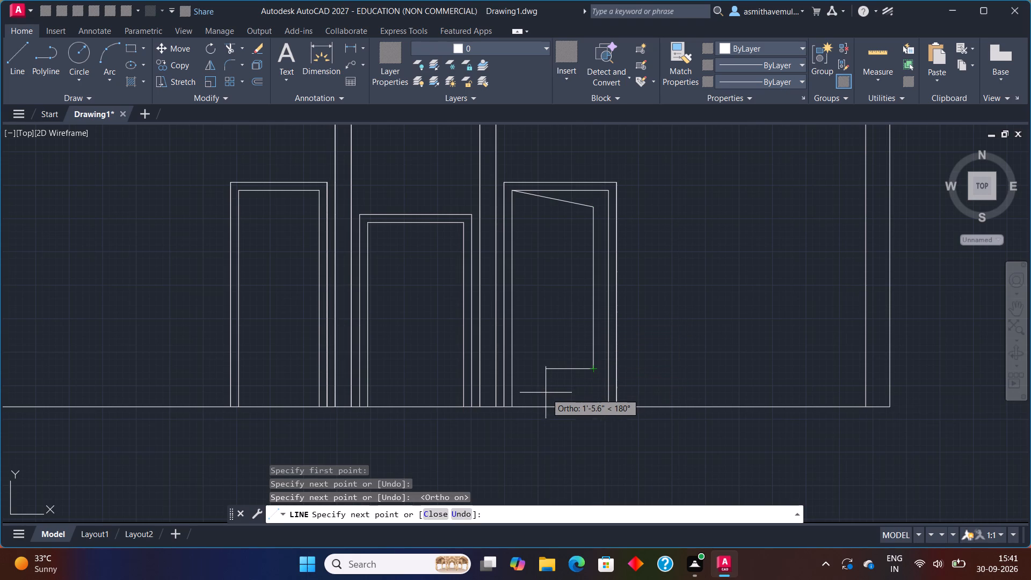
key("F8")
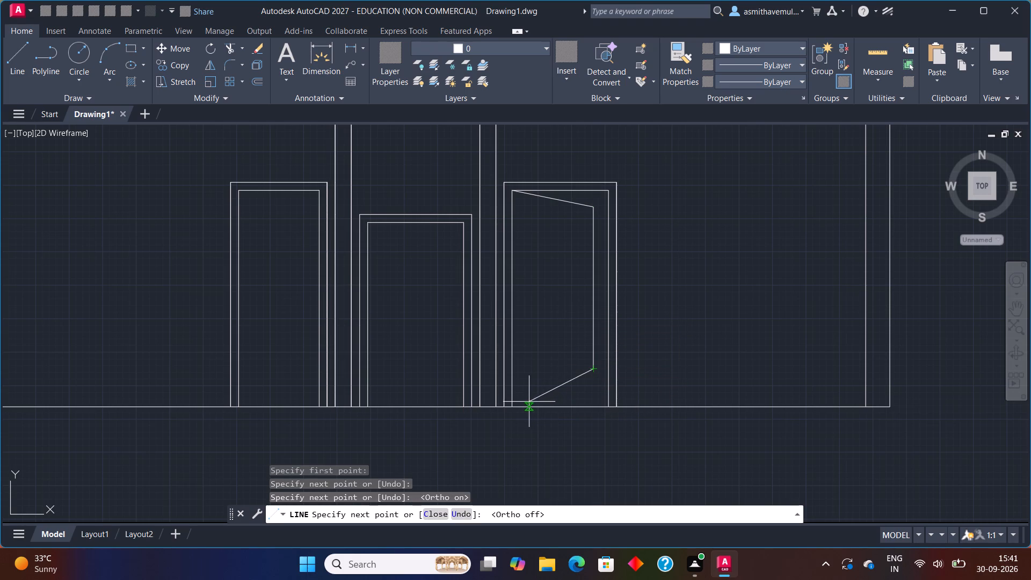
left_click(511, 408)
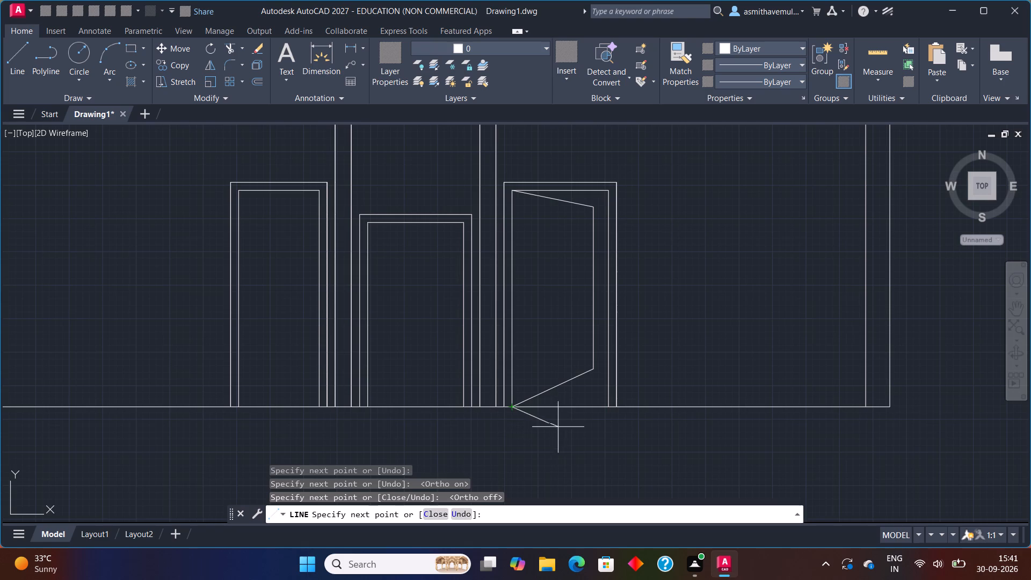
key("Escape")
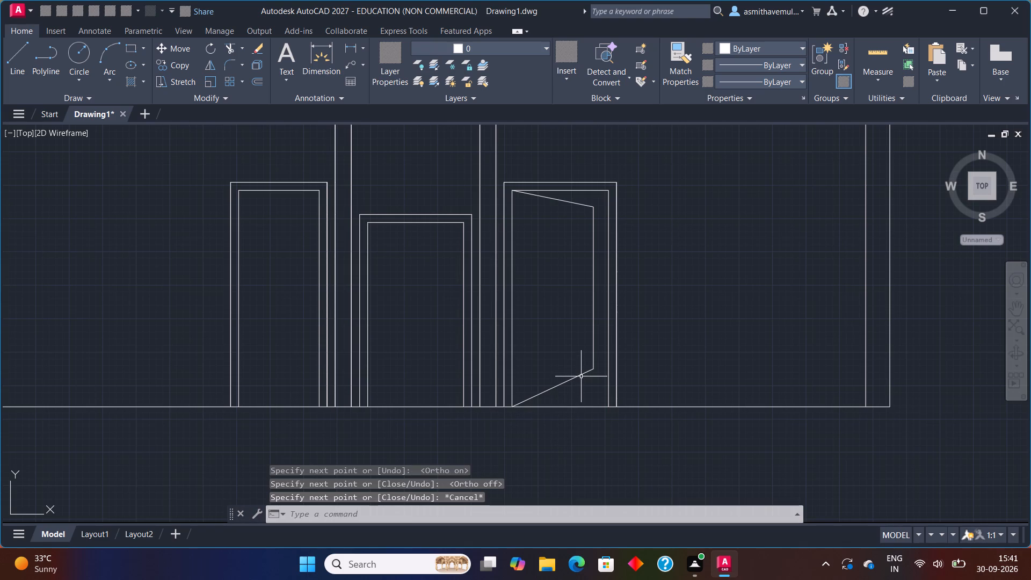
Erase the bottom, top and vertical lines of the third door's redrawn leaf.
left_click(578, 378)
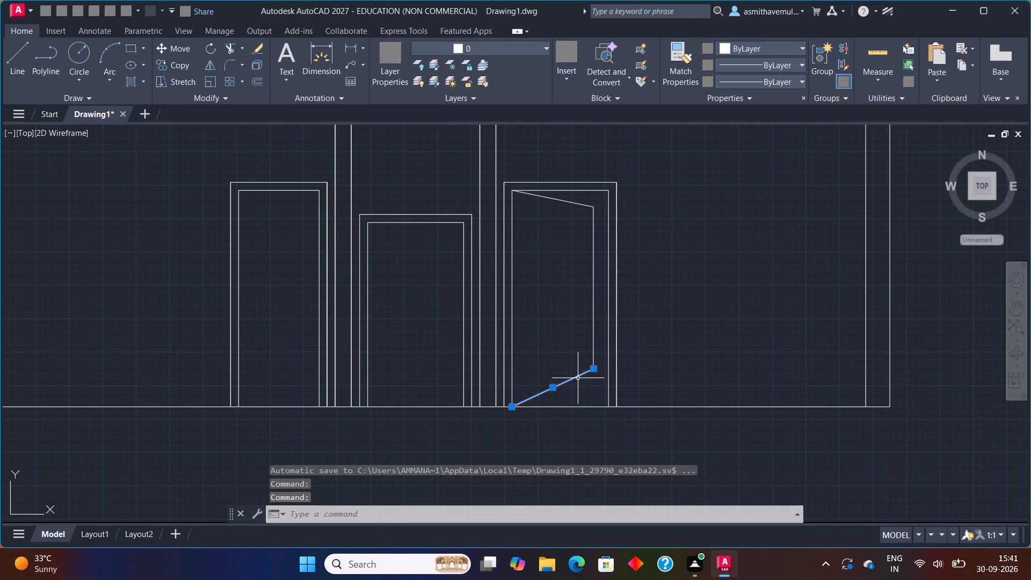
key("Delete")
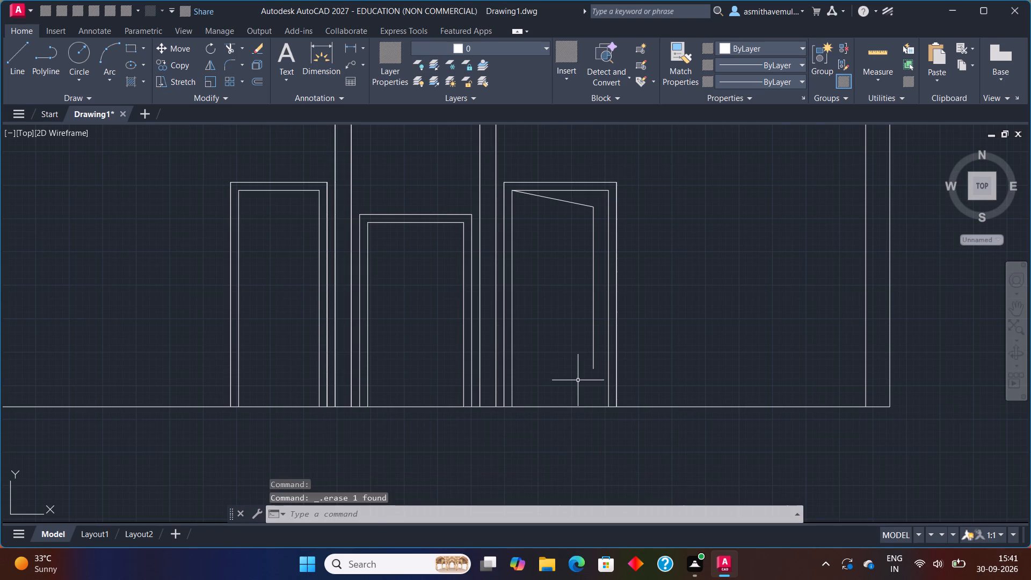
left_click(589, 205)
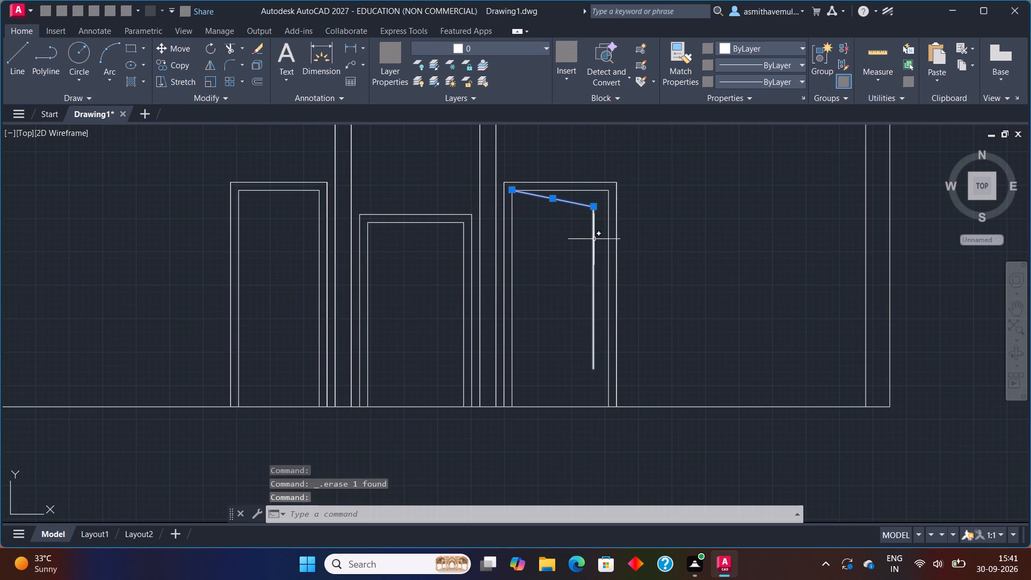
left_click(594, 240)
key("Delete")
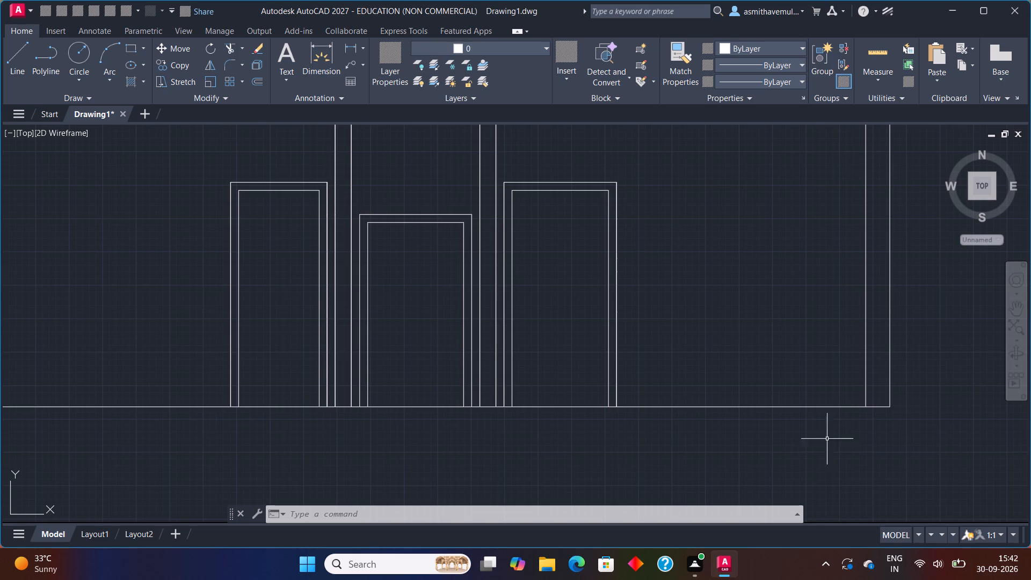
Draw the third door's open leaf from the frame's inner upper-left corner: a shallow sloped top edge and a vertical free edge about 5'-4" long.
key("l")
key("Return")
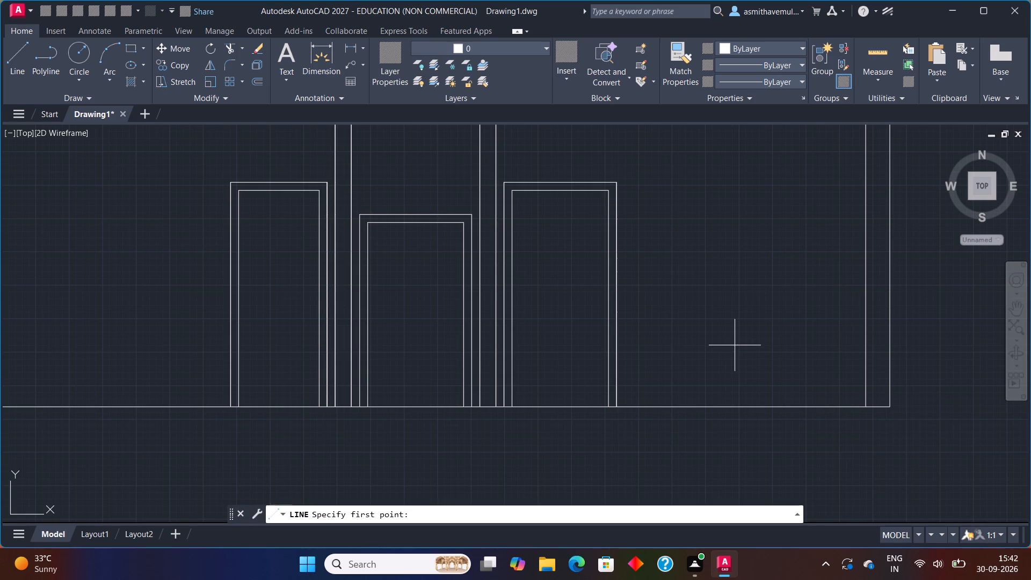
left_click(511, 191)
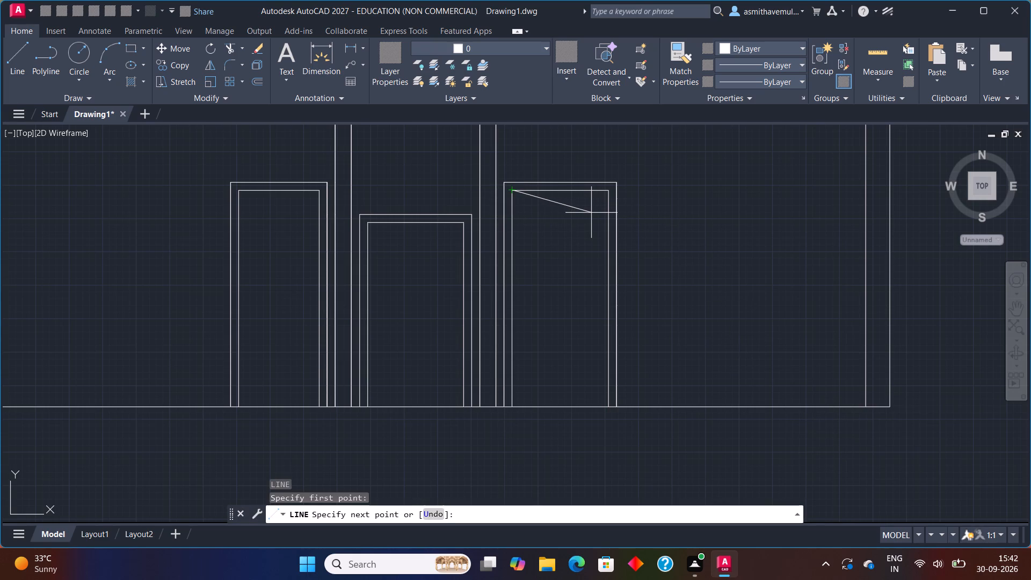
left_click(591, 213)
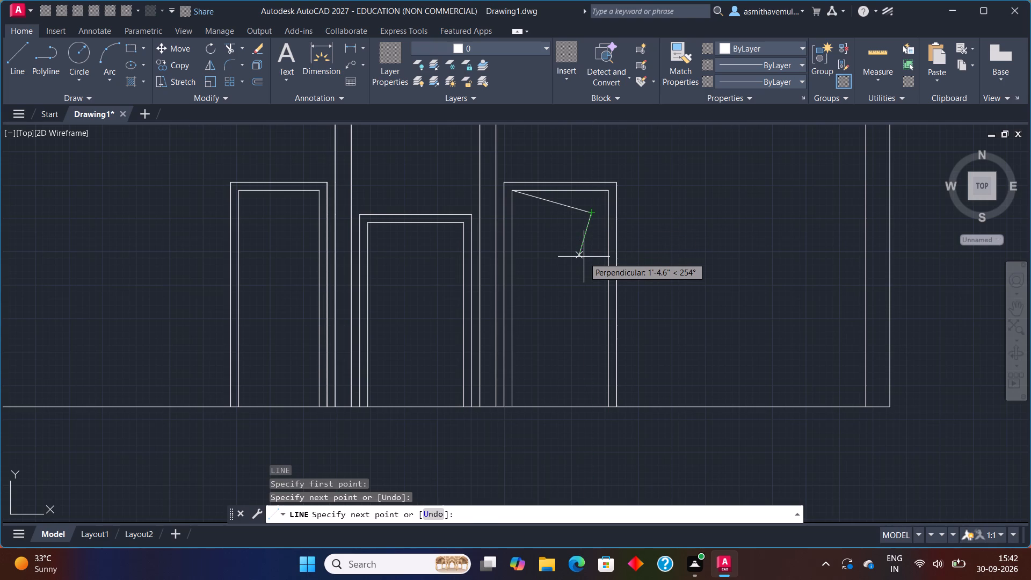
key("F8")
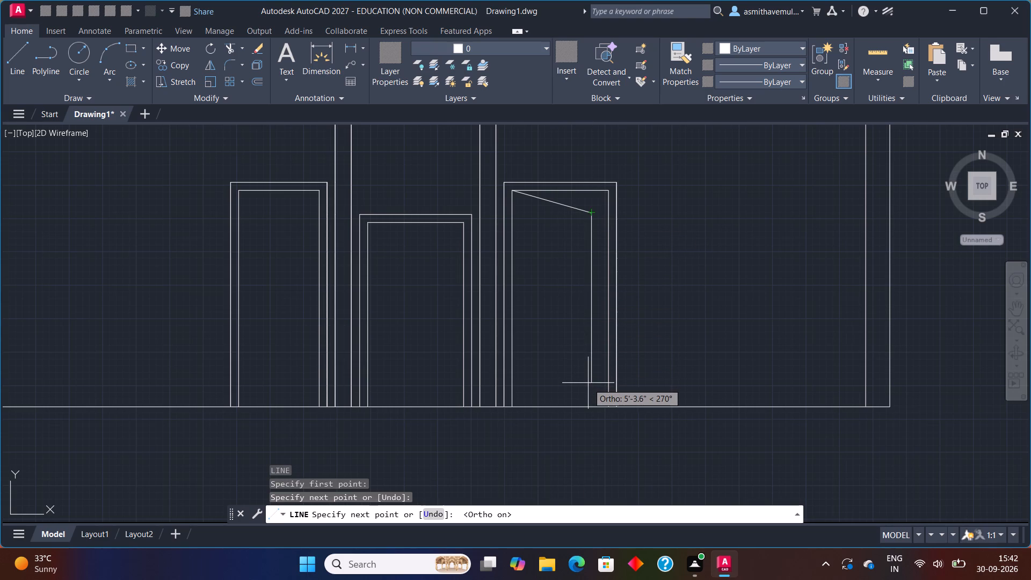
left_click(588, 388)
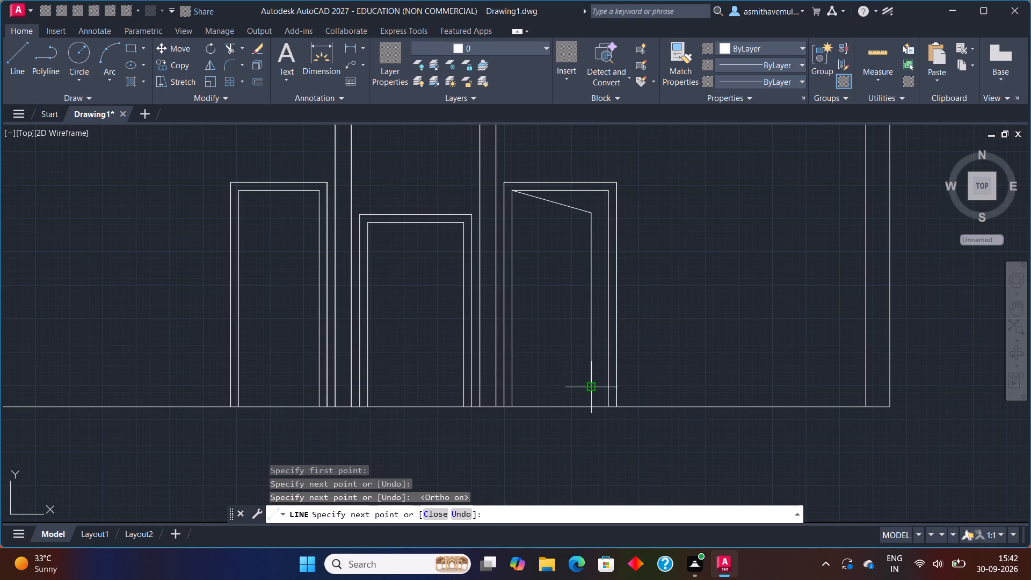
key("8")
key("F8")
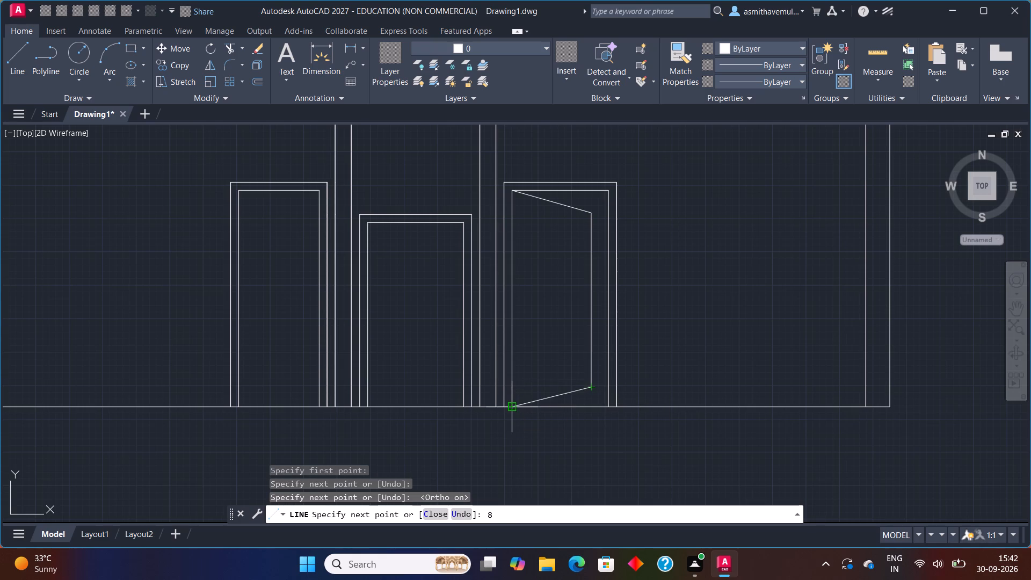
scroll(513, 403, "up", 3)
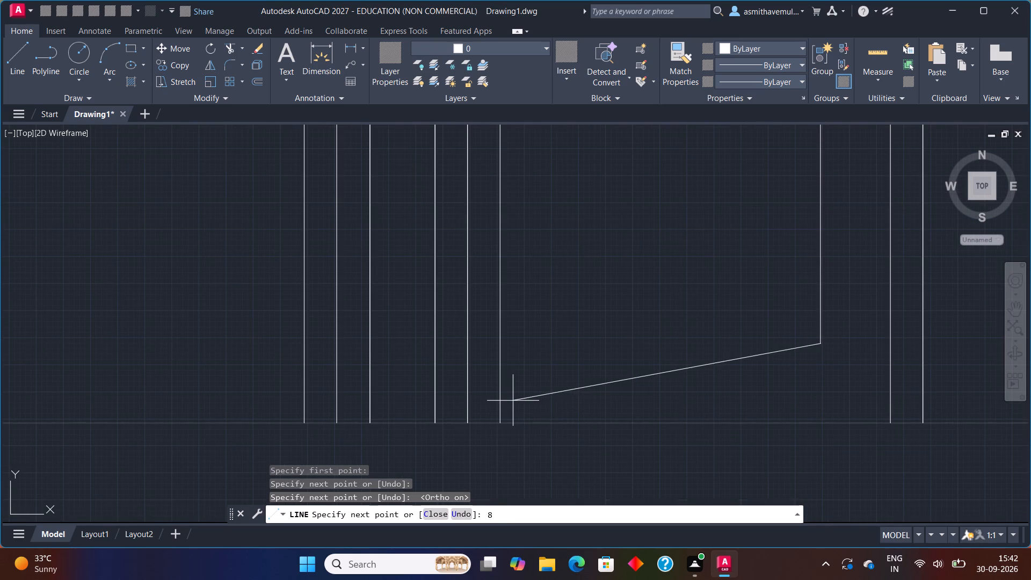
left_click(502, 424)
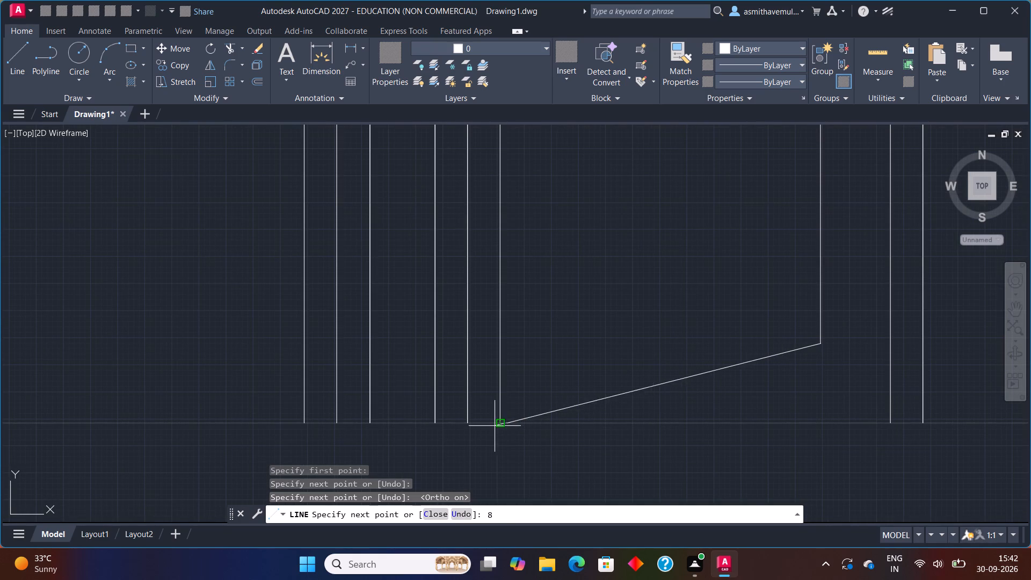
left_click(501, 422)
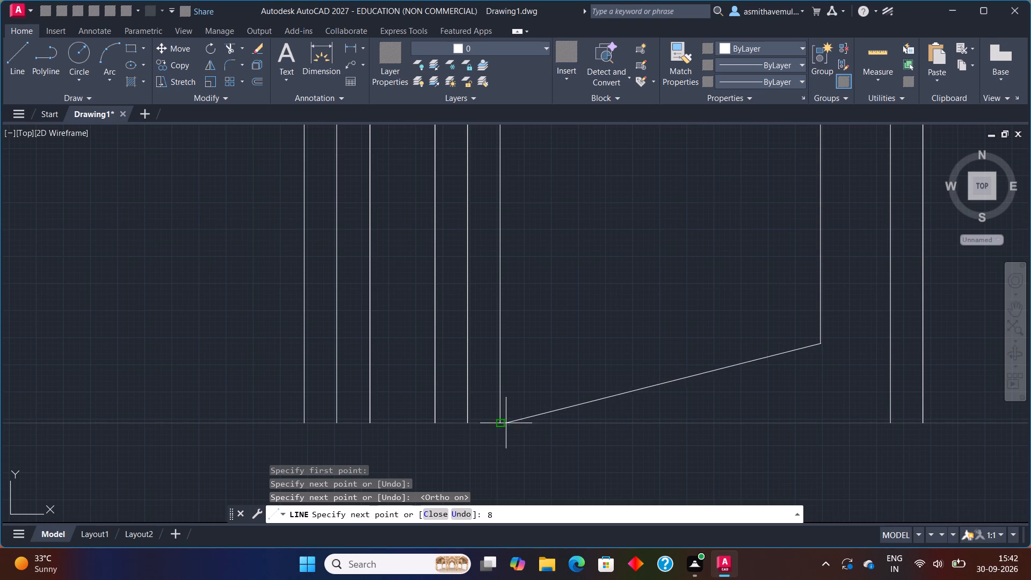
left_click(502, 421)
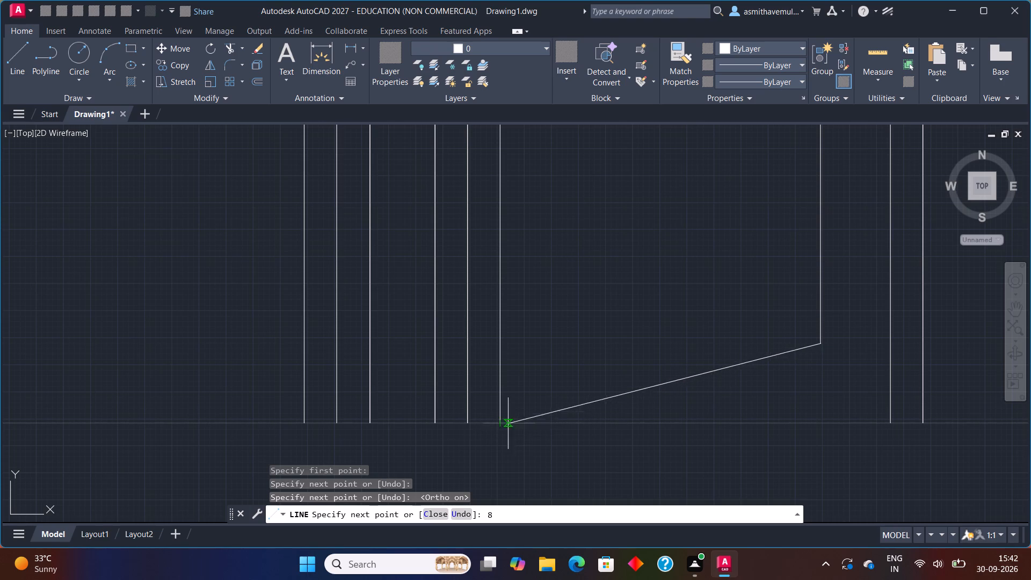
scroll(510, 415, "up", 2)
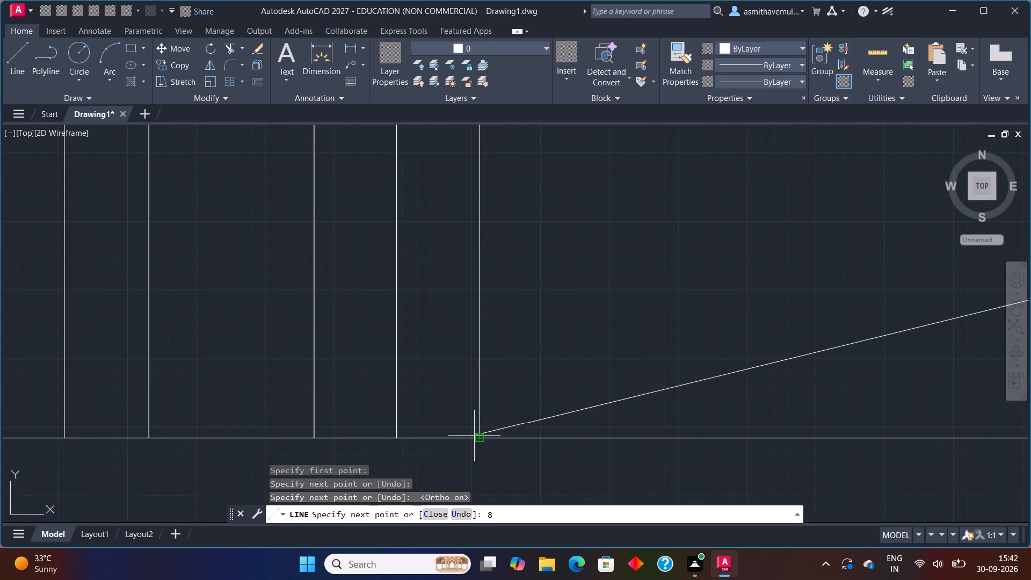
left_click(476, 442)
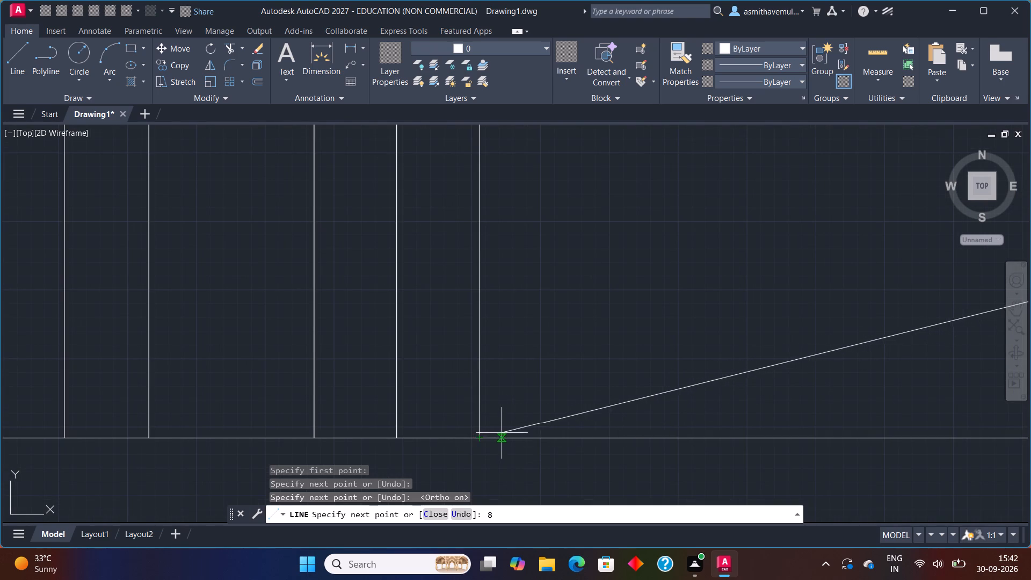
key("Escape")
scroll(567, 382, "down", 4)
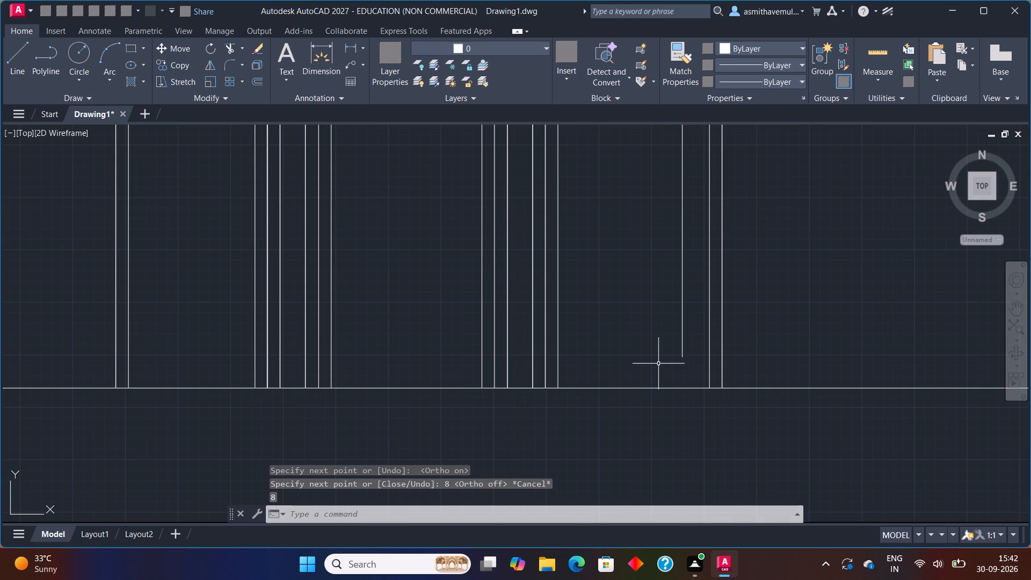
Close the third door's leaf with a sloped bottom edge from the free edge to the inner left jamb's base.
key("l")
key("Return")
scroll(704, 363, "up", 1)
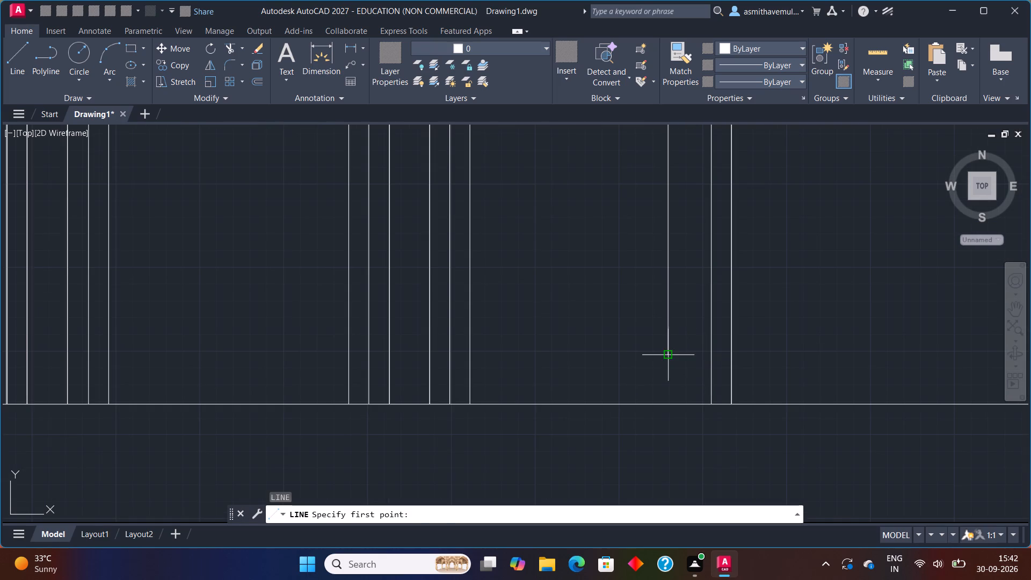
left_click(670, 354)
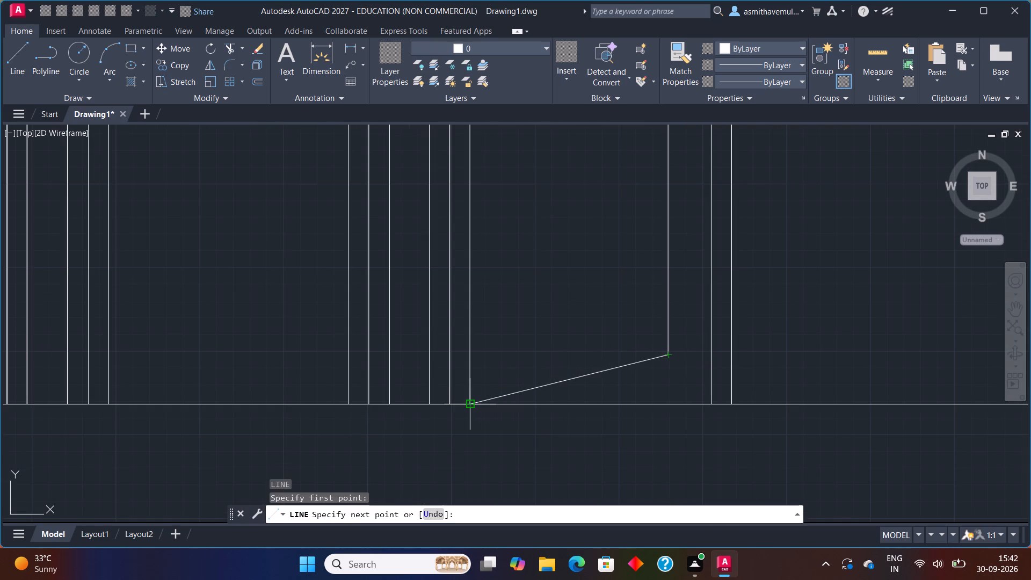
left_click(469, 404)
key("grave")
key("Escape")
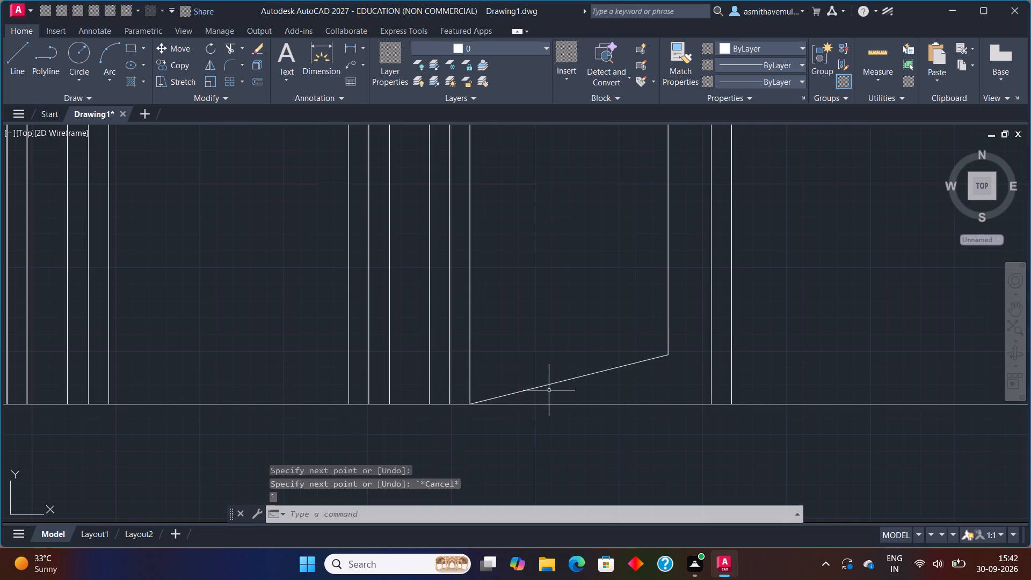
Draw the middle door's open leaf hinged on its inner right jamb, with sloped top and bottom edges and a vertical free edge about 4' long.
scroll(552, 381, "down", 2)
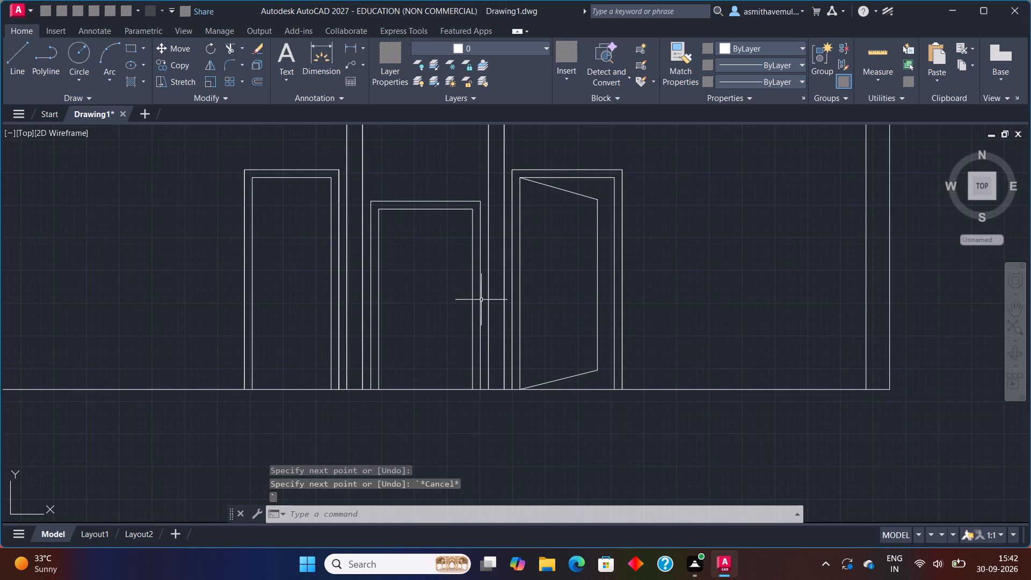
key("l")
key("Return")
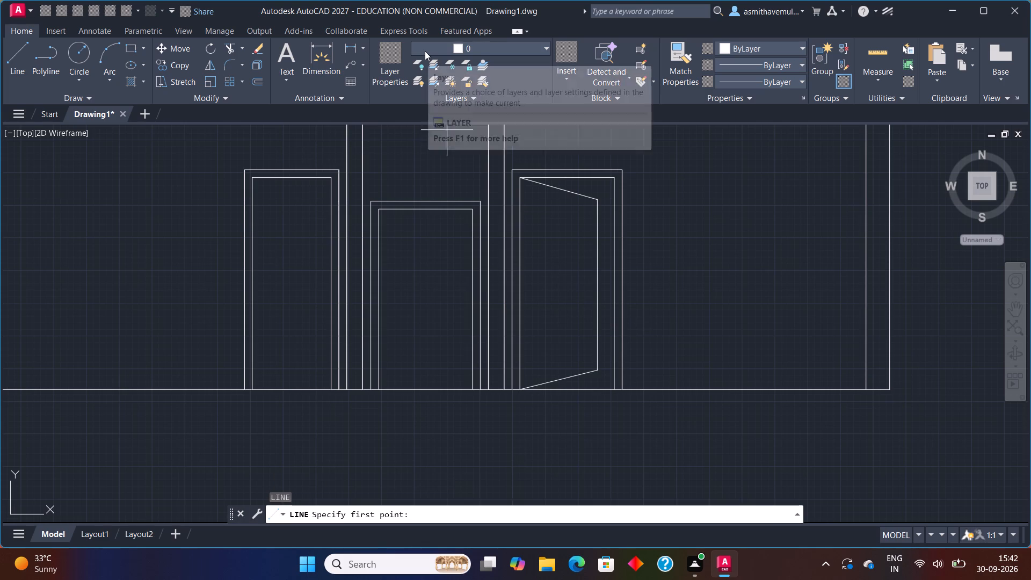
left_click(471, 210)
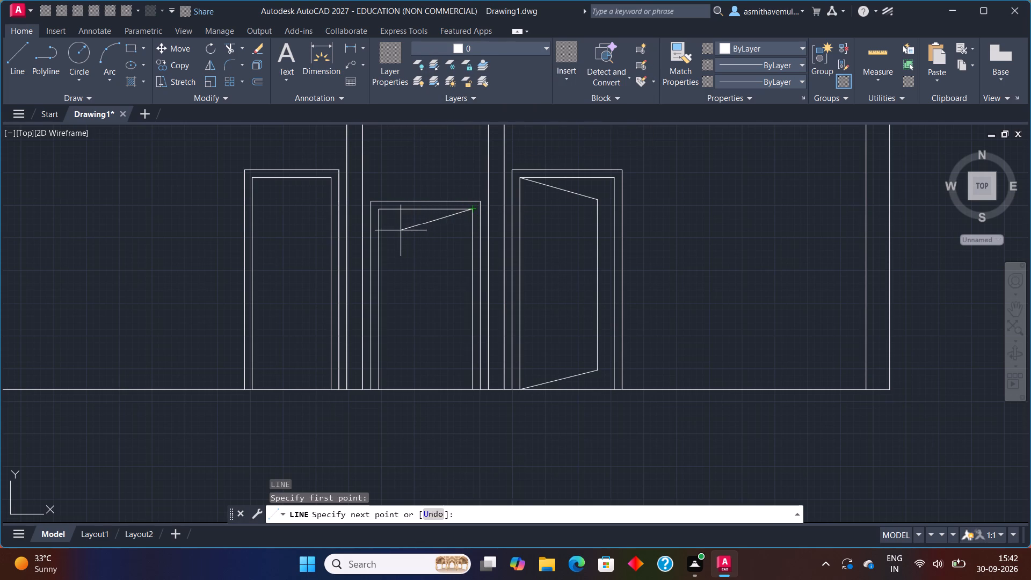
left_click(397, 235)
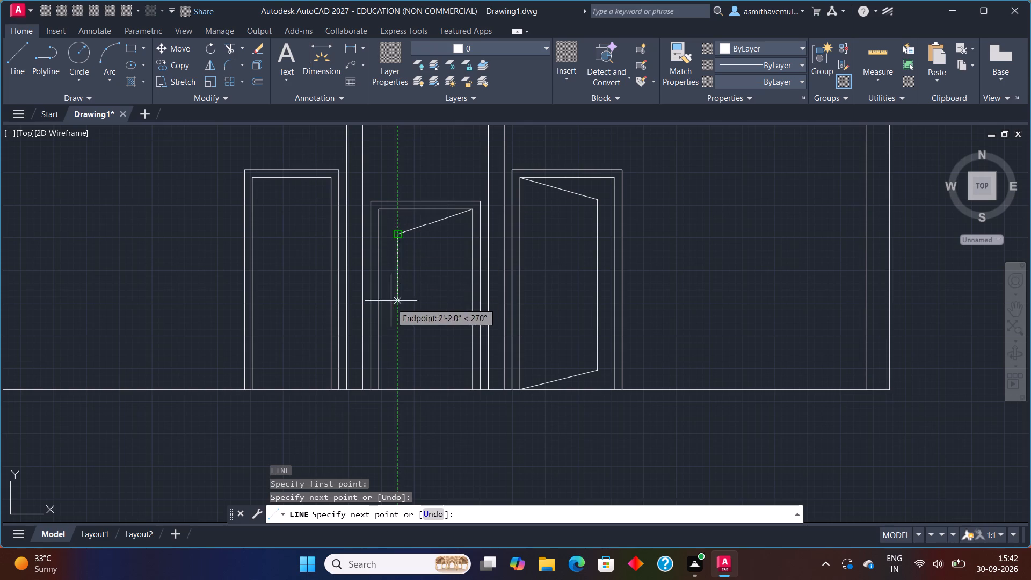
key("F8")
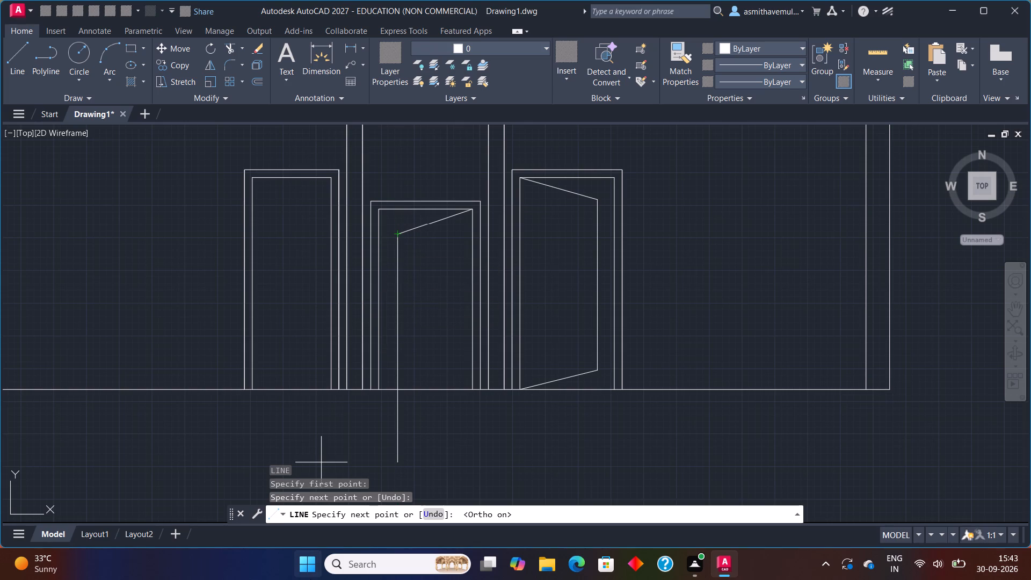
left_click(399, 367)
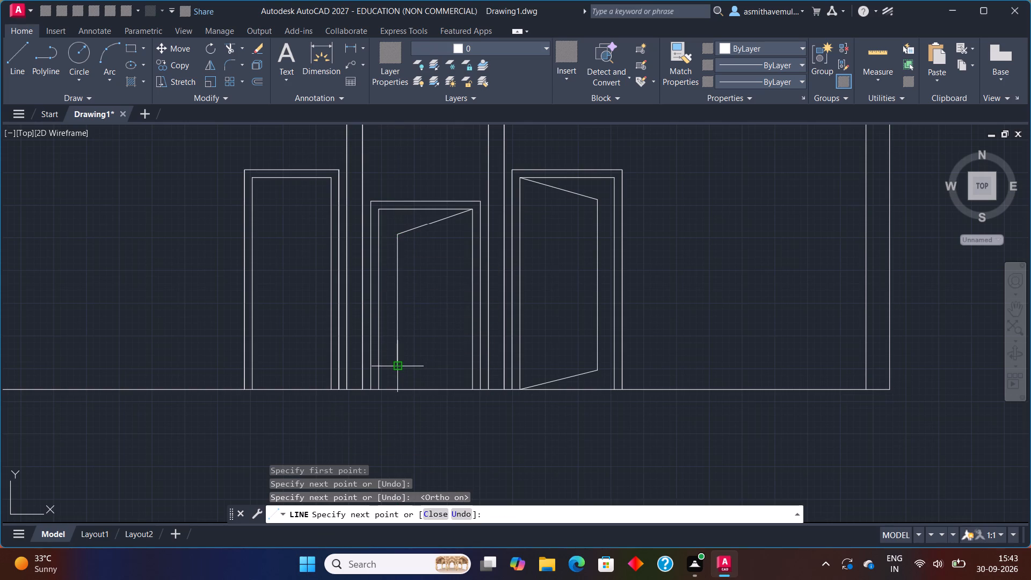
key("F8")
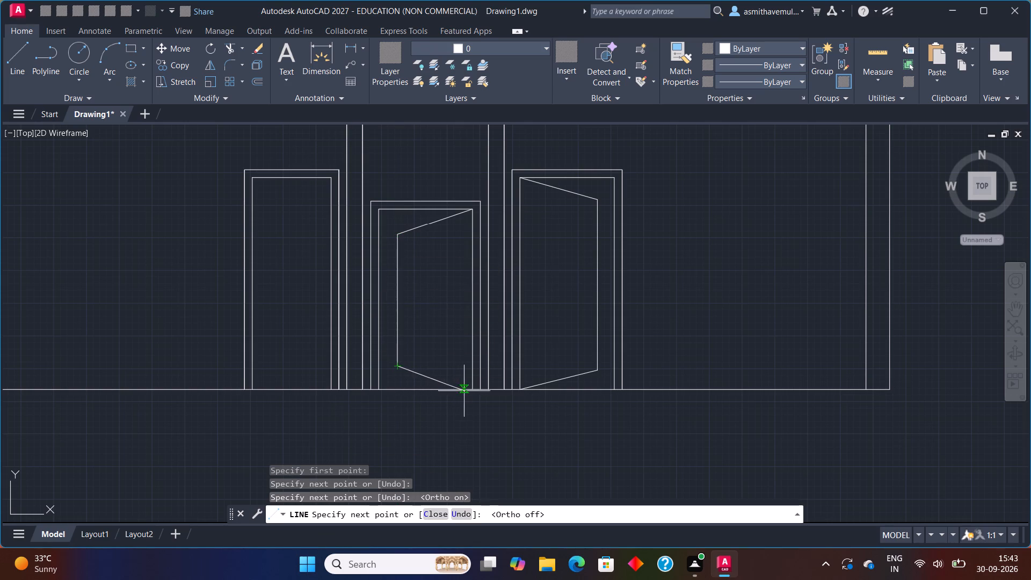
left_click(469, 390)
key("Escape")
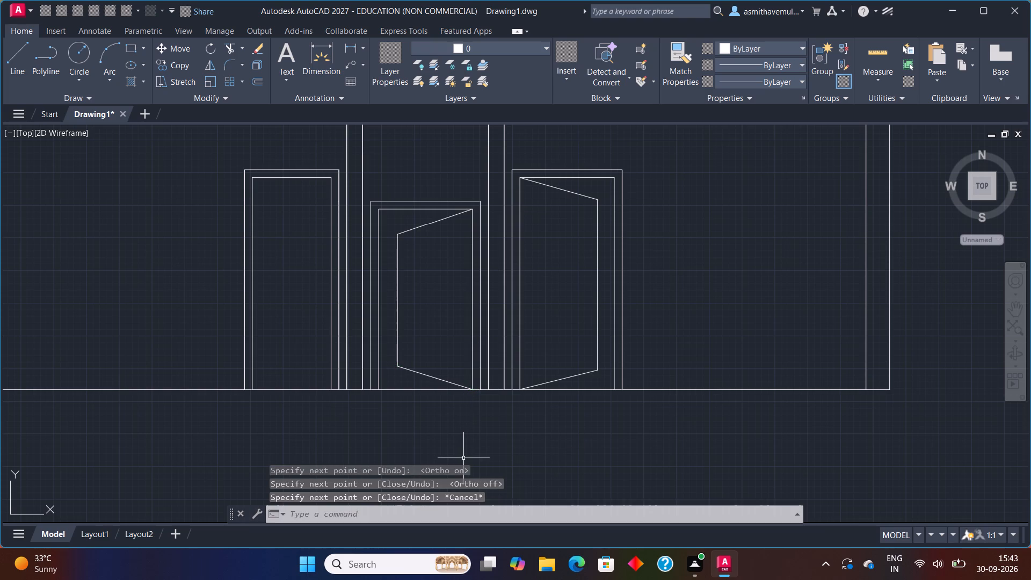
Draw the first door's open leaf hinged on its inner right jamb, with sloped top and bottom edges and a vertical free edge.
key("l")
key("Return")
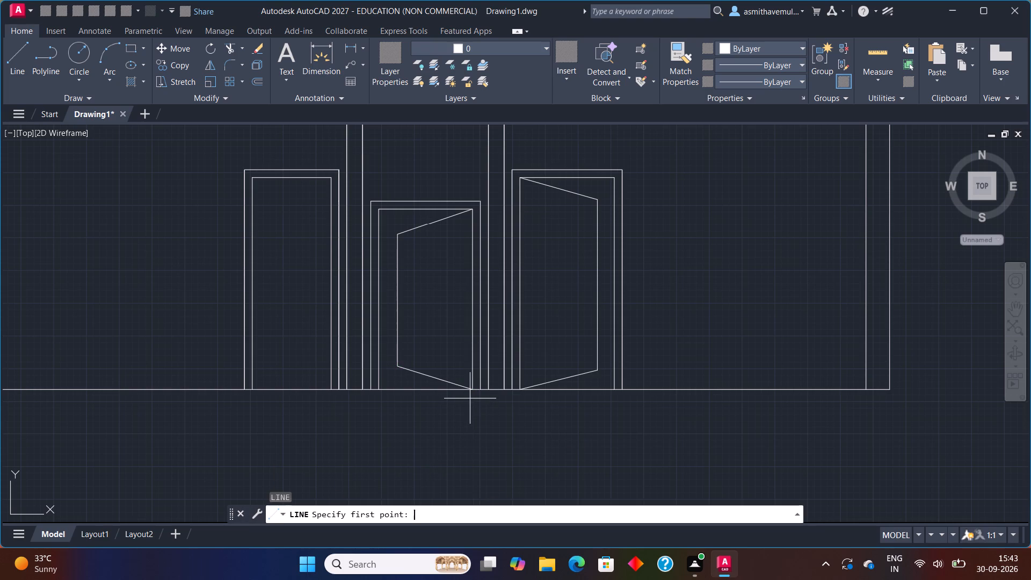
left_click(331, 179)
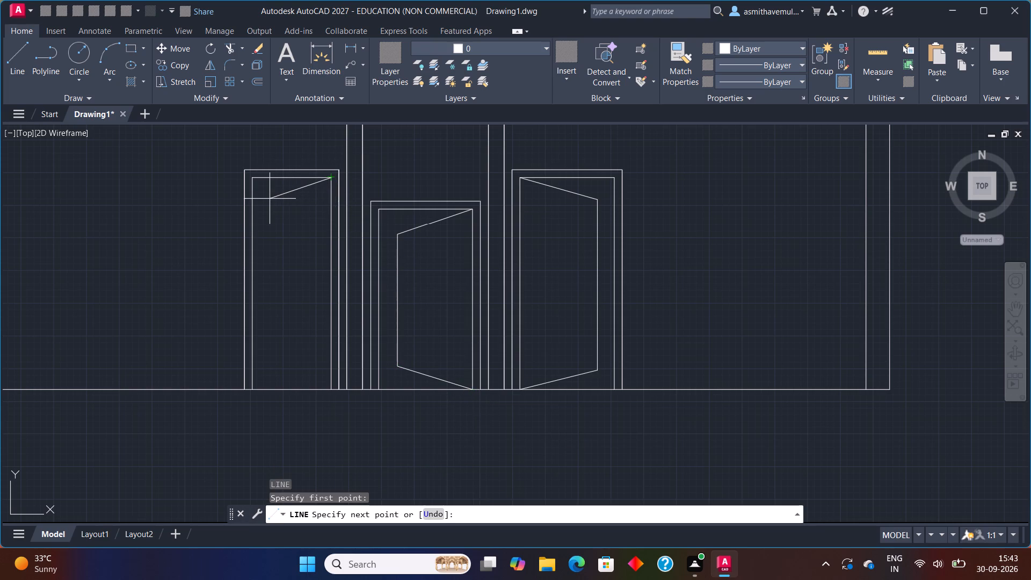
left_click(269, 199)
key("F8")
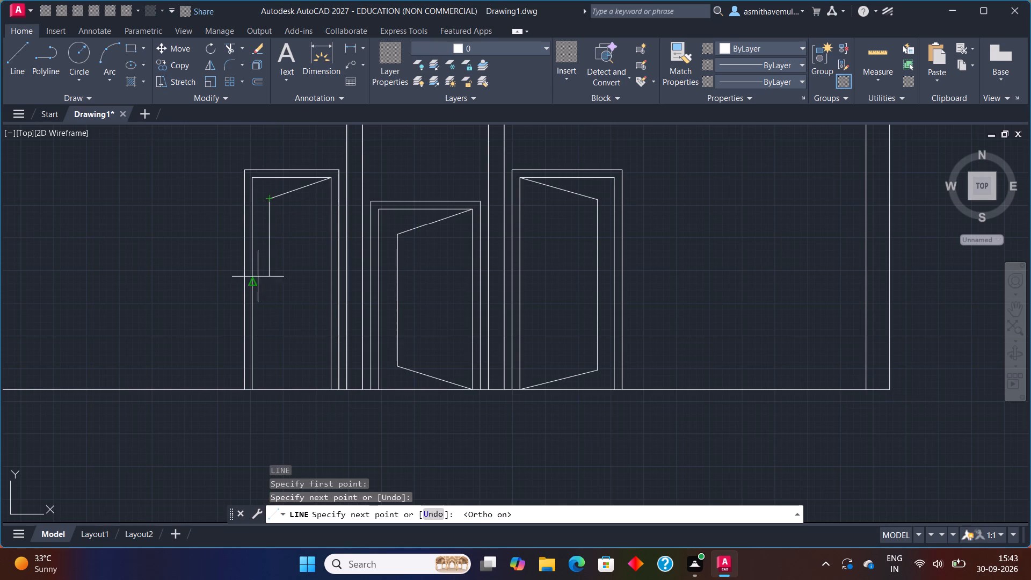
left_click(263, 352)
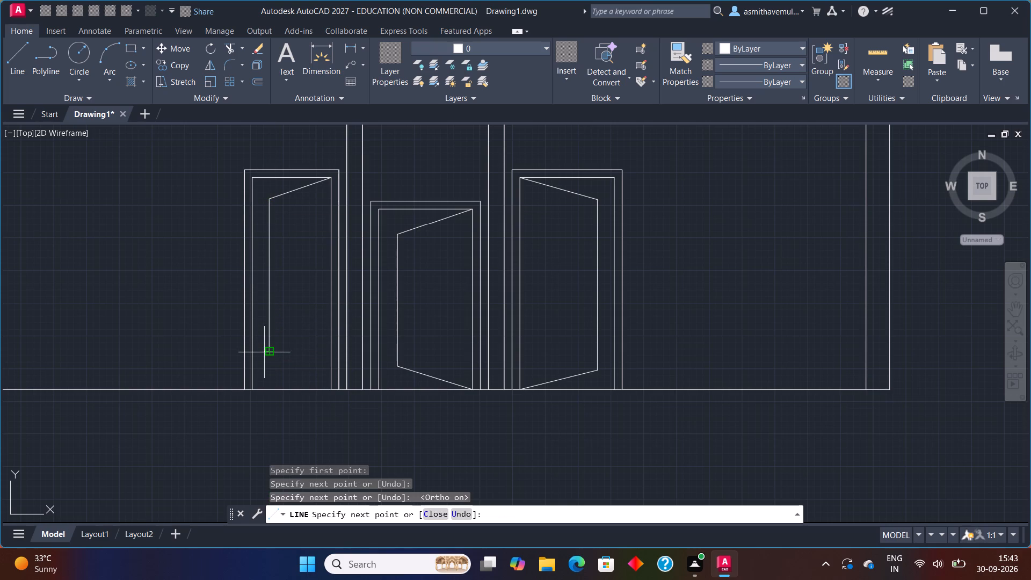
key("F8")
left_click(328, 388)
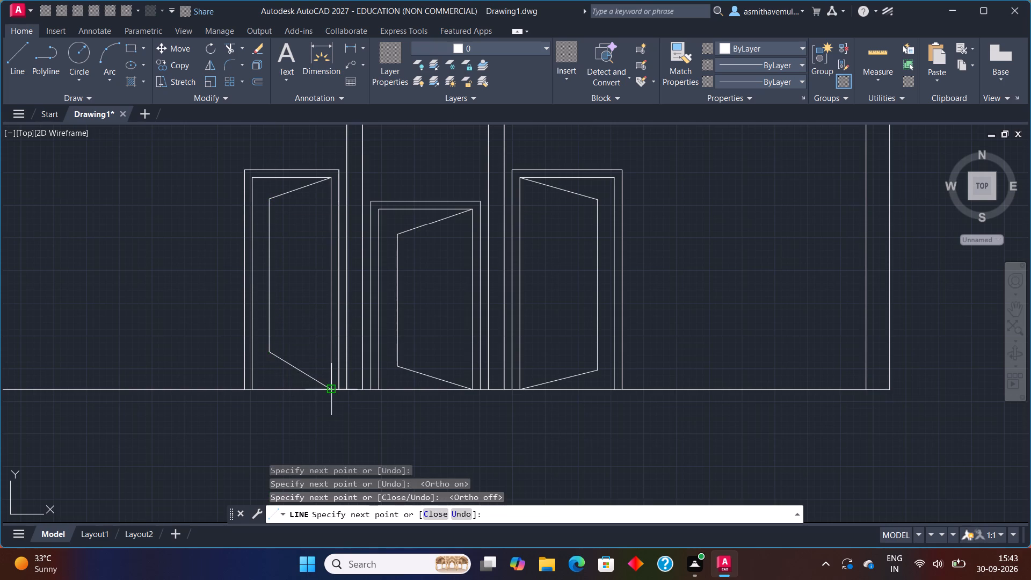
key("Escape")
Project a temporary vertical line from the first door frame's outer upper-left corner up to the plan to check the door's alignment.
scroll(377, 368, "down", 3)
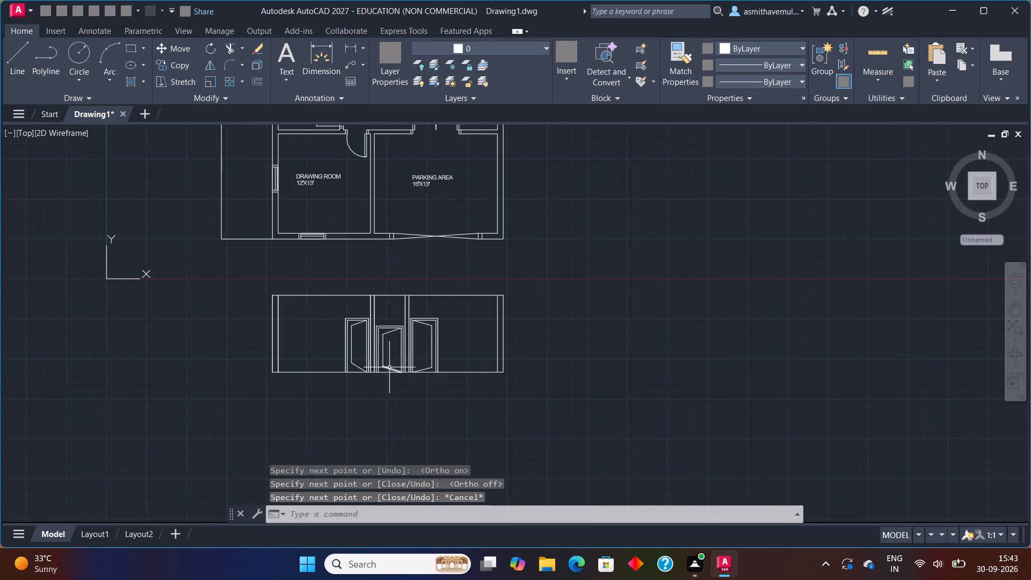
scroll(389, 368, "up", 1)
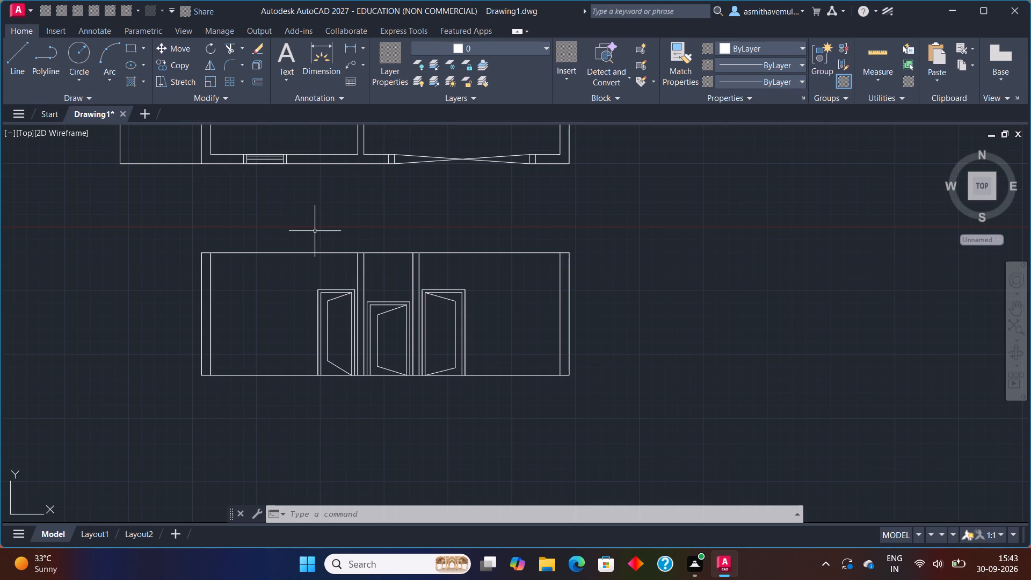
scroll(315, 231, "up", 1)
key("l")
key("Return")
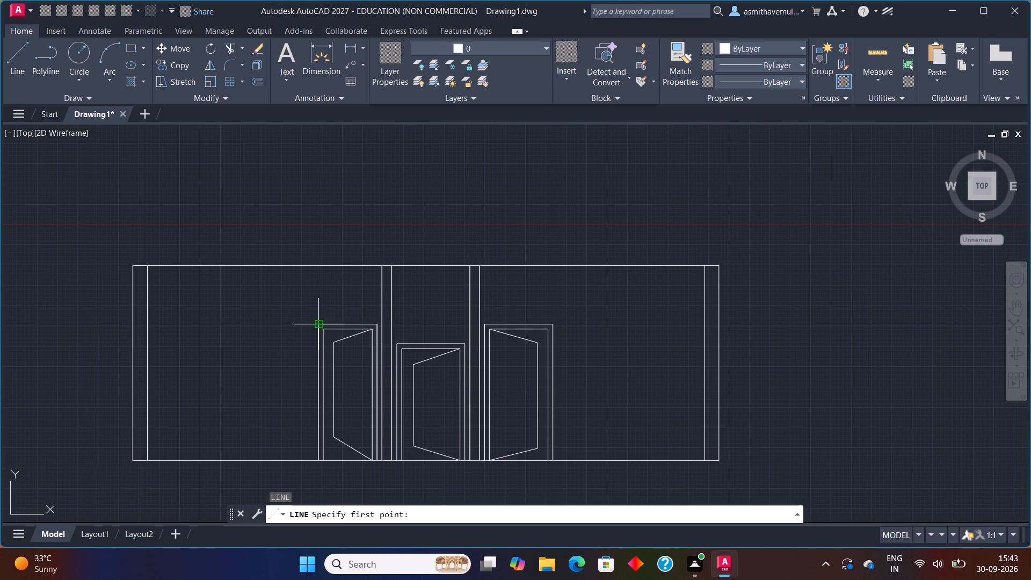
left_click(315, 325)
key("F8")
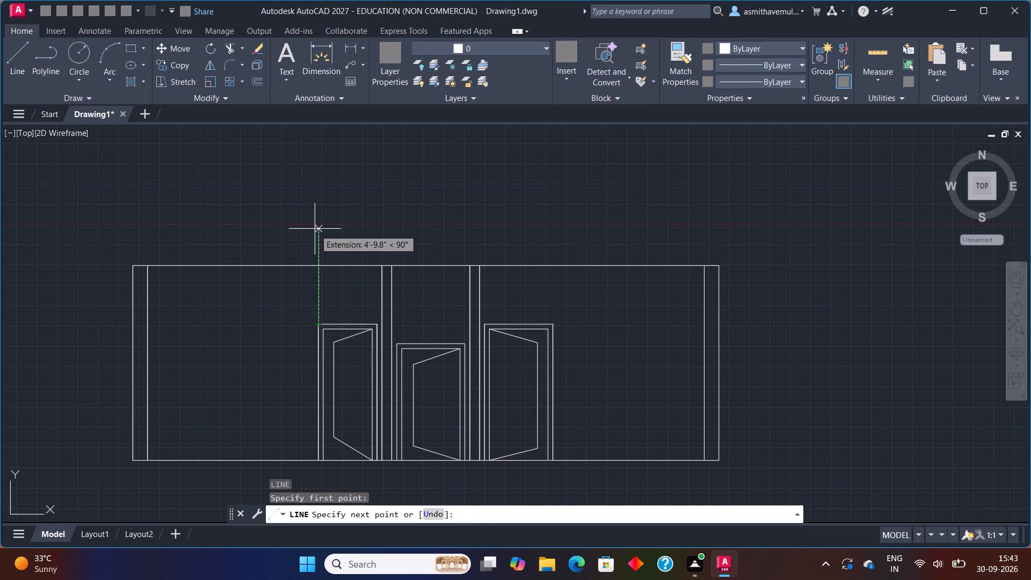
scroll(313, 213, "down", 2)
middle_click_drag(313, 202, 311, 405)
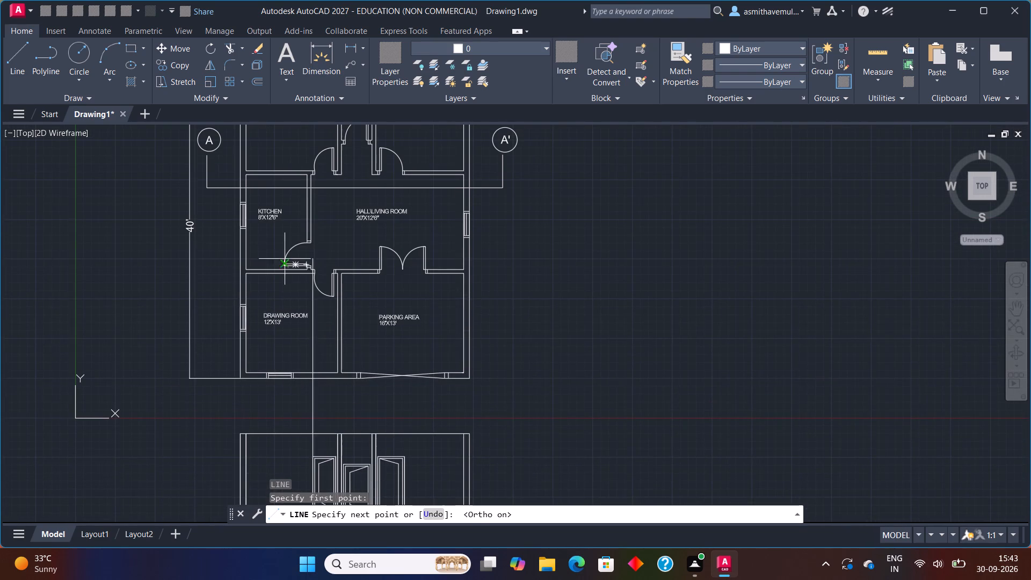
scroll(298, 226, "up", 2)
middle_click_drag(299, 216, 265, 339)
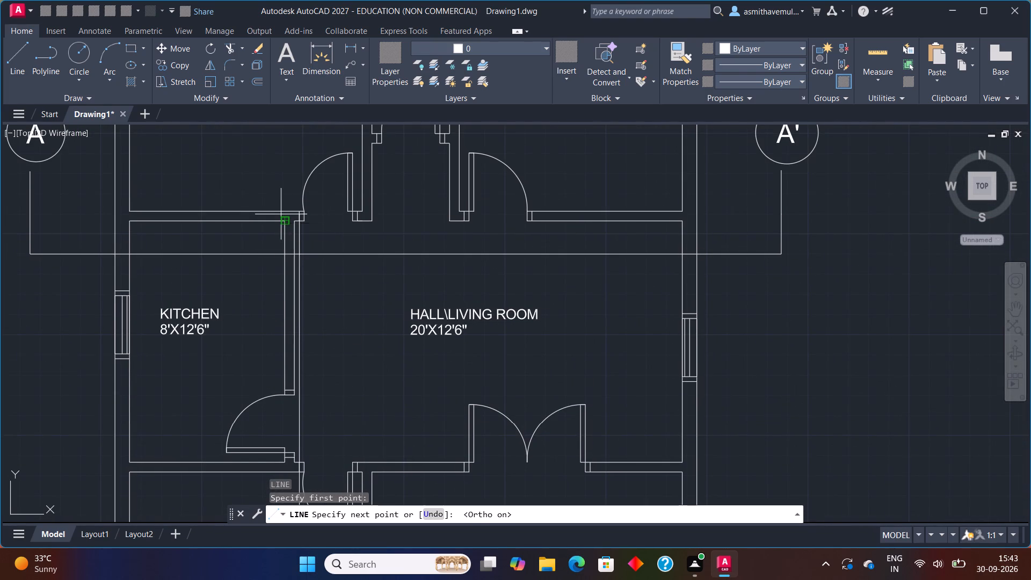
key("Escape")
Erase the three lines of the middle door's open leaf in the section, keeping its frame.
scroll(376, 237, "down", 5)
scroll(384, 303, "up", 3)
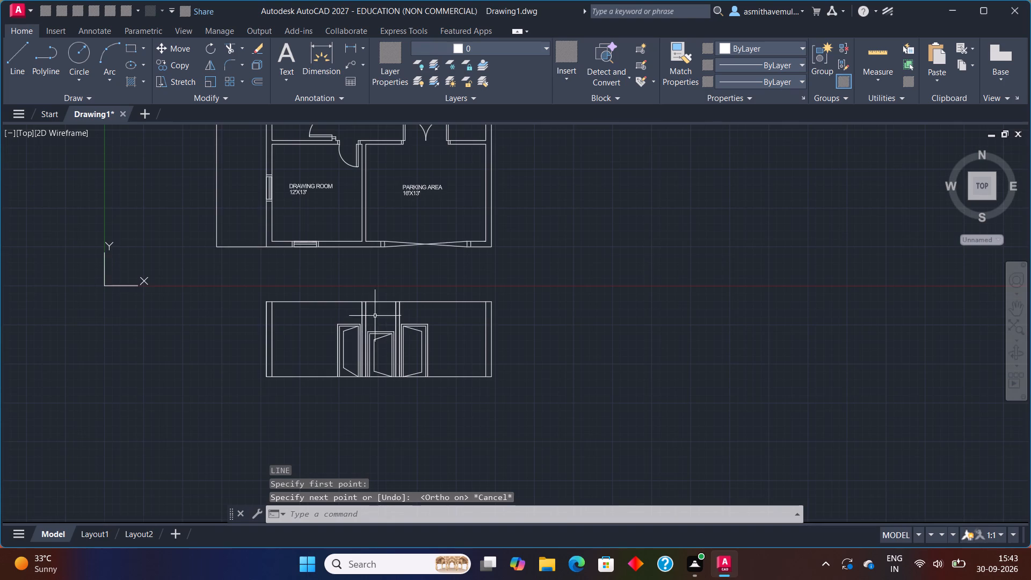
scroll(348, 358, "up", 2)
left_click(418, 313)
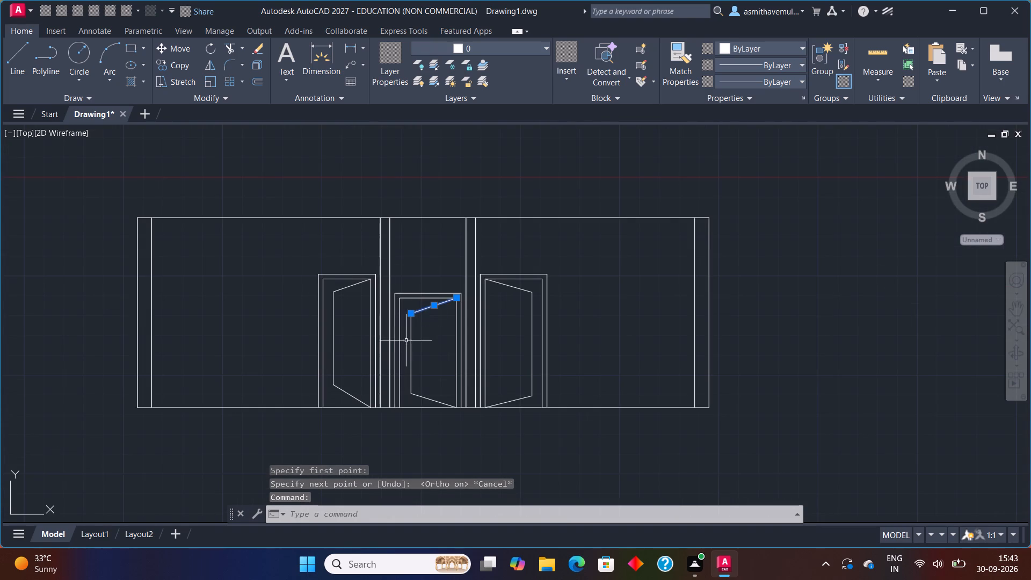
left_click(412, 346)
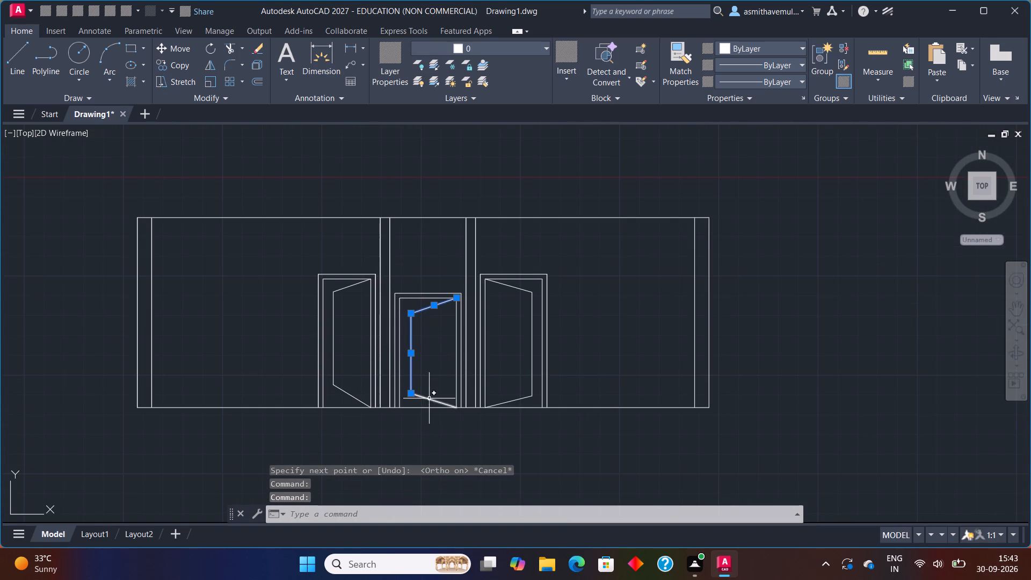
left_click(429, 399)
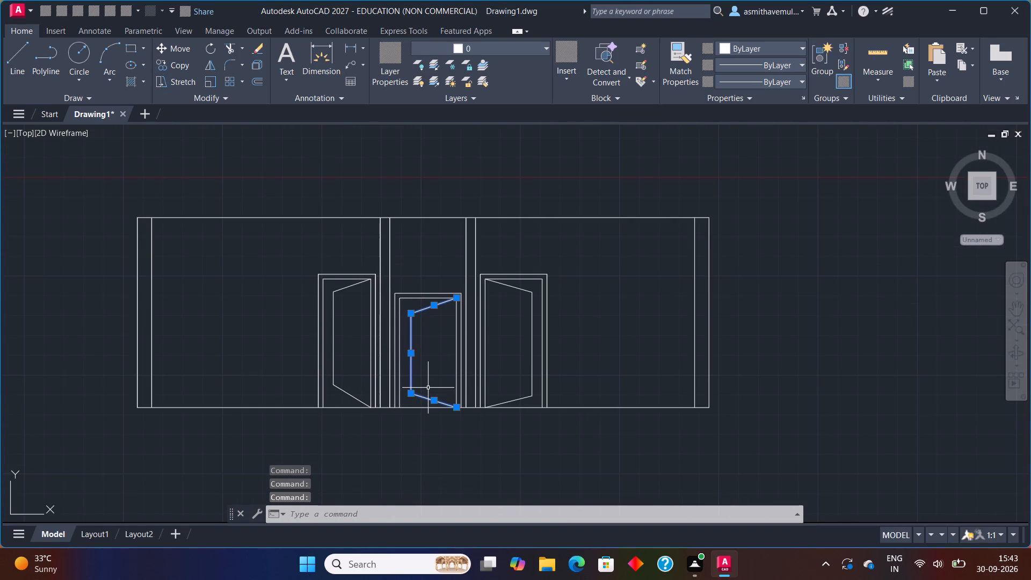
key("Delete")
Erase the three lines of the first door's open leaf in the section, keeping its frame.
left_click(350, 287)
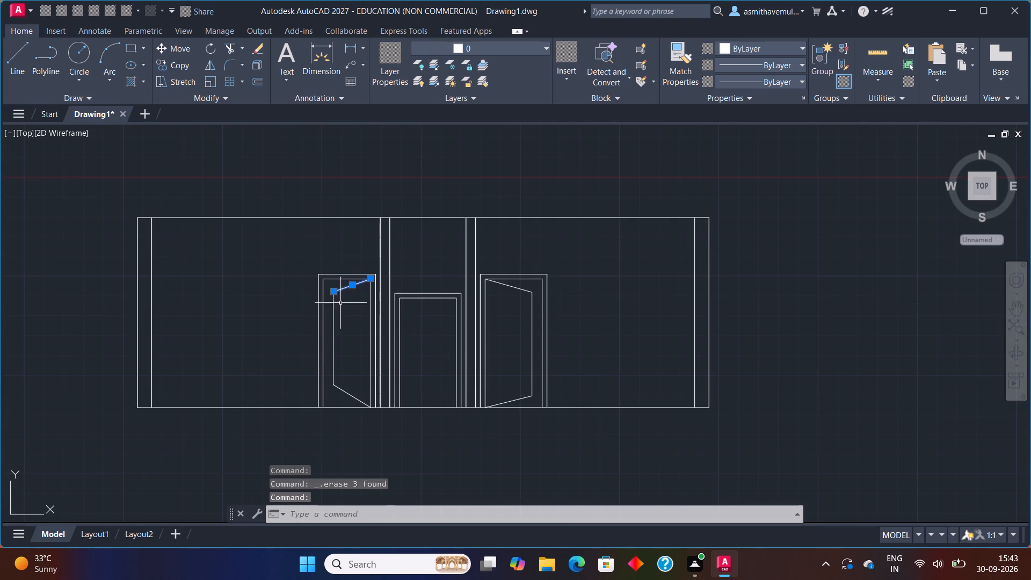
left_click(332, 321)
left_click(345, 395)
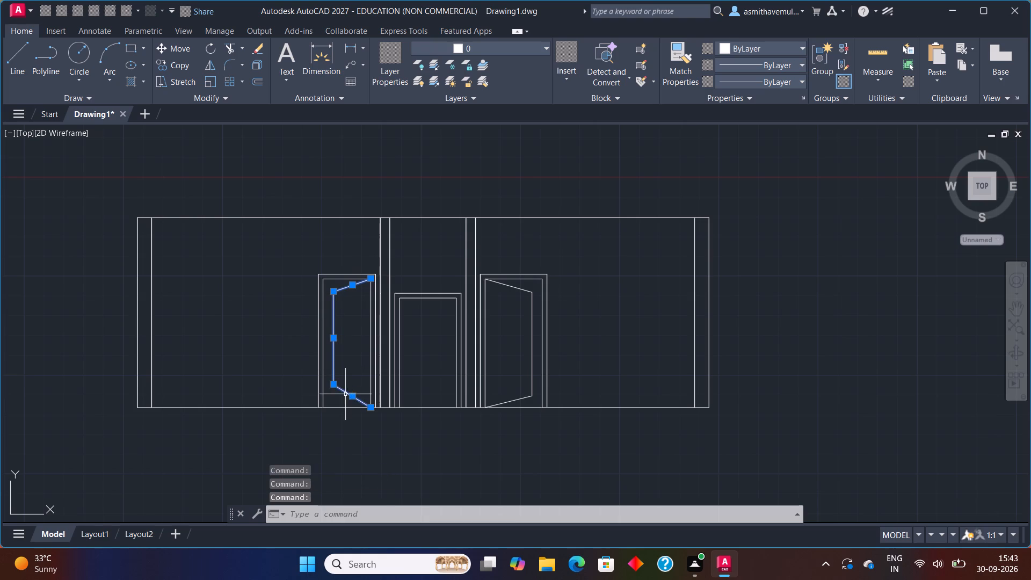
key("Delete")
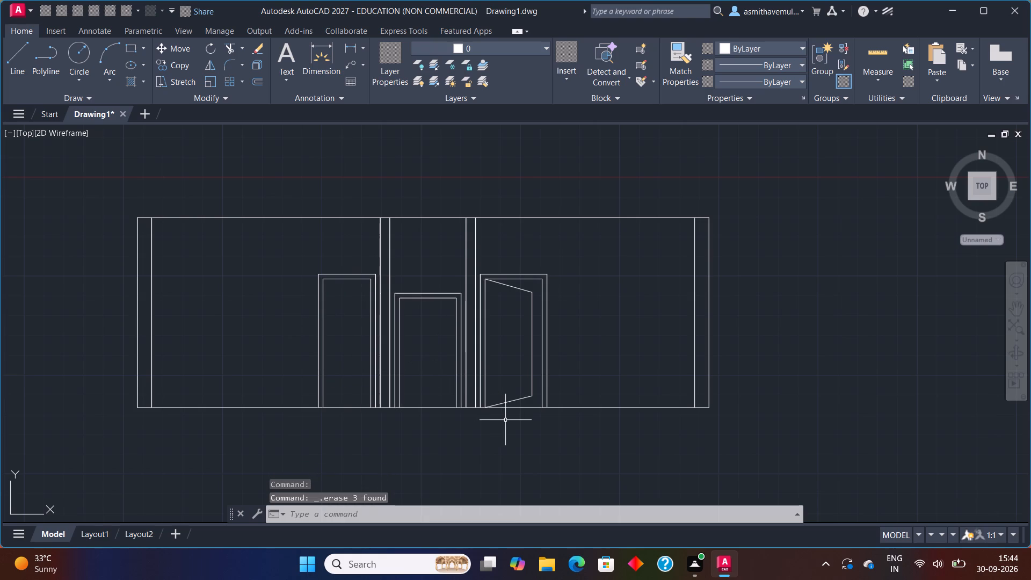
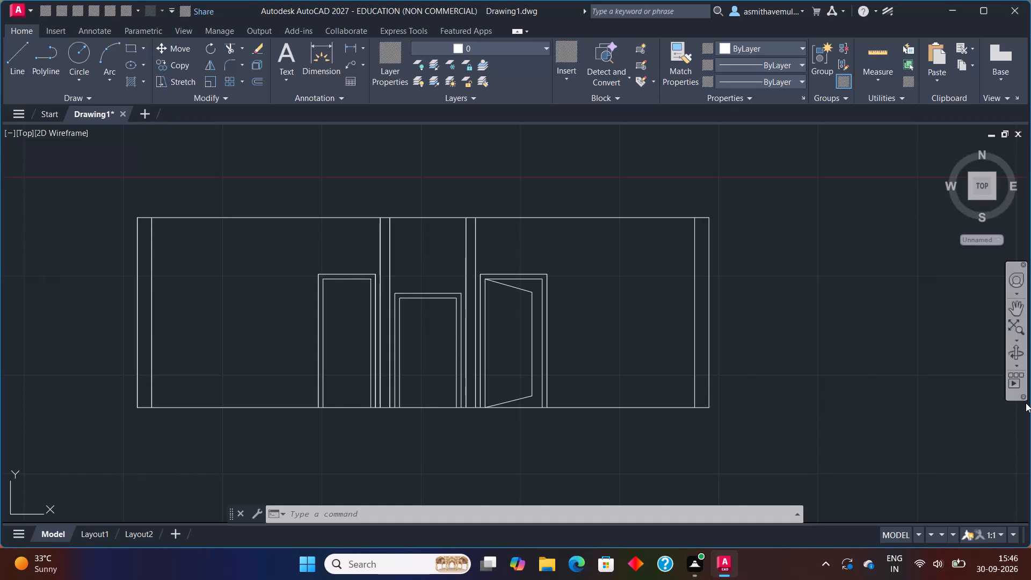
Draw the middle door's open leaf hinged on its inner right jamb, with sloped top and bottom edges and a free edge about 4'-5" tall.
key("l")
key("Return")
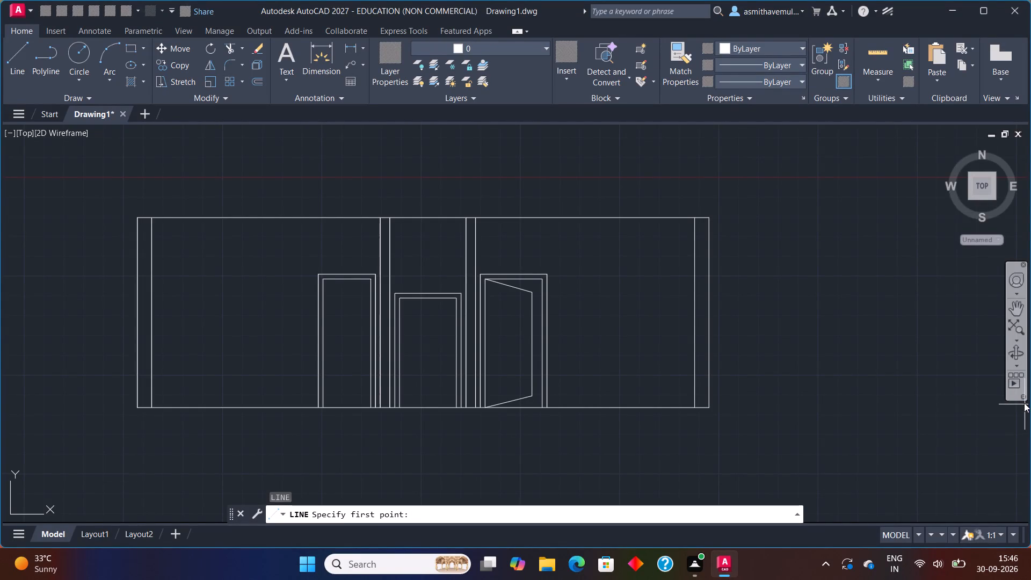
scroll(395, 301, "up", 2)
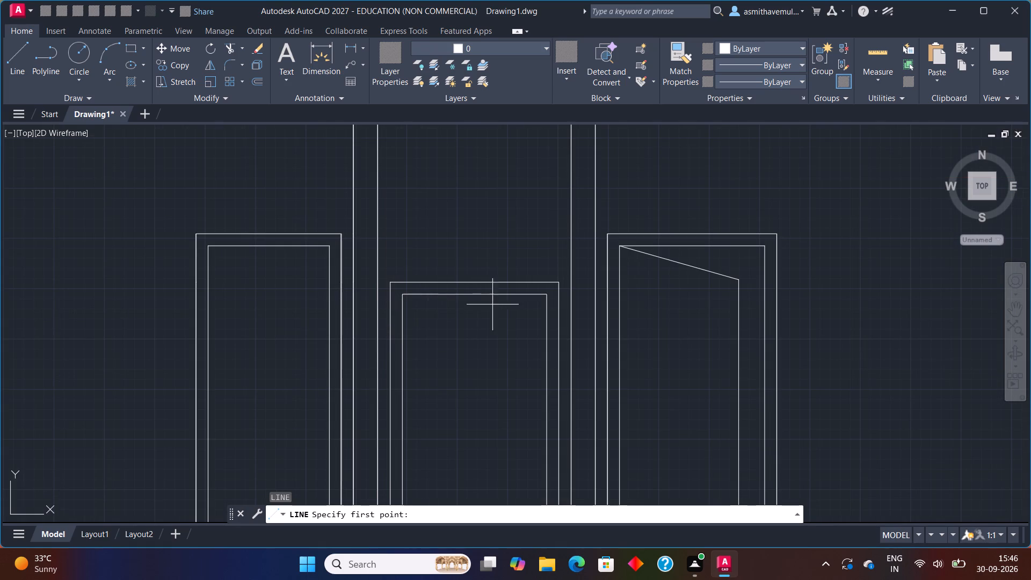
left_click(551, 294)
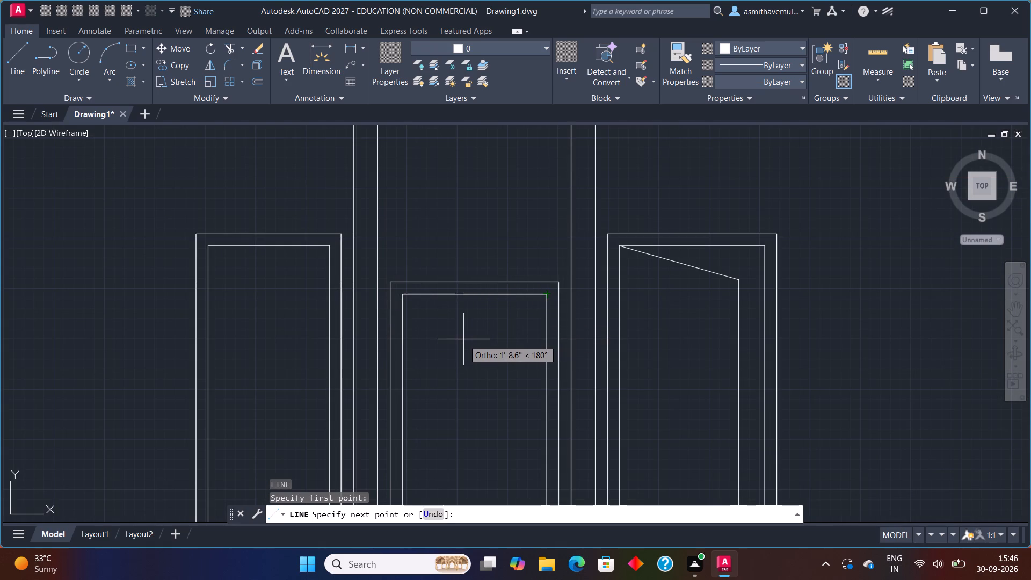
key("F8")
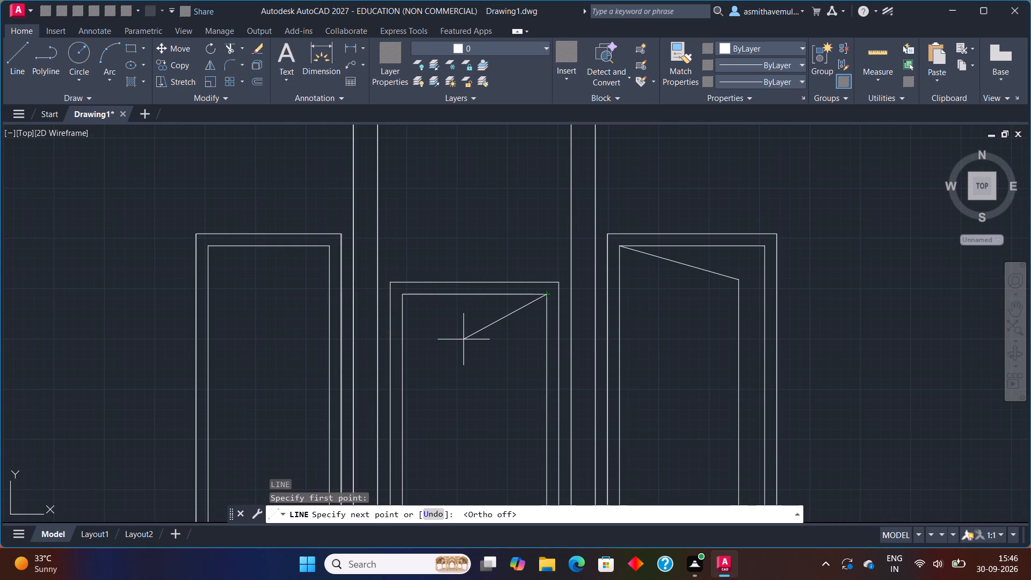
left_click(423, 322)
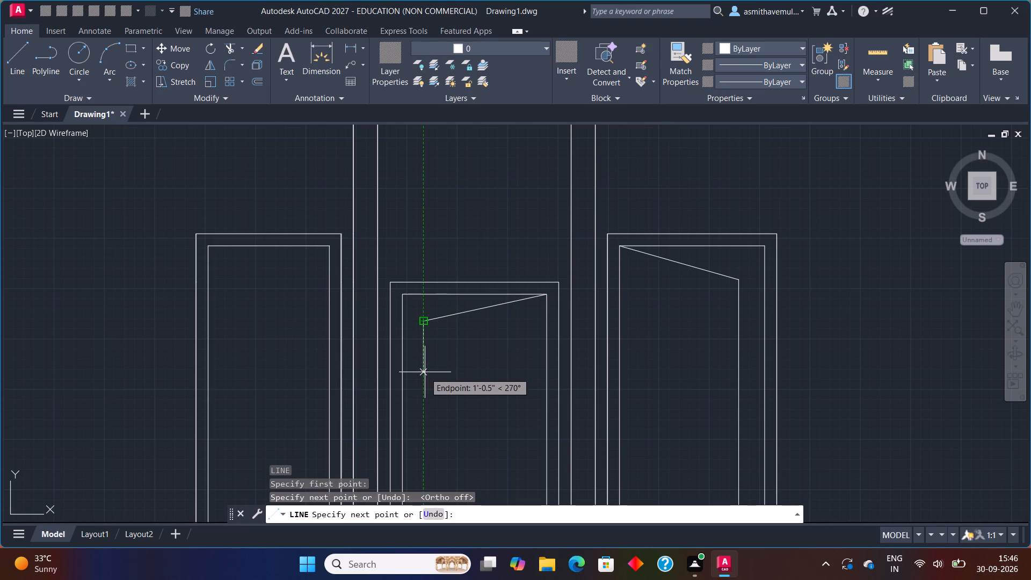
key("F8")
scroll(425, 383, "down", 1)
middle_click_drag(426, 415, 424, 405)
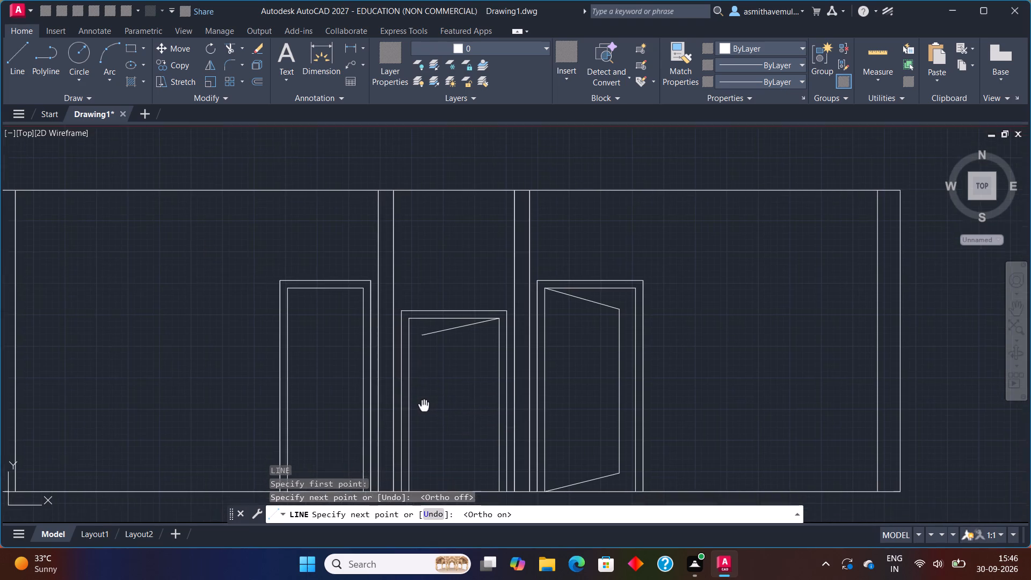
middle_click_drag(424, 405, 420, 287)
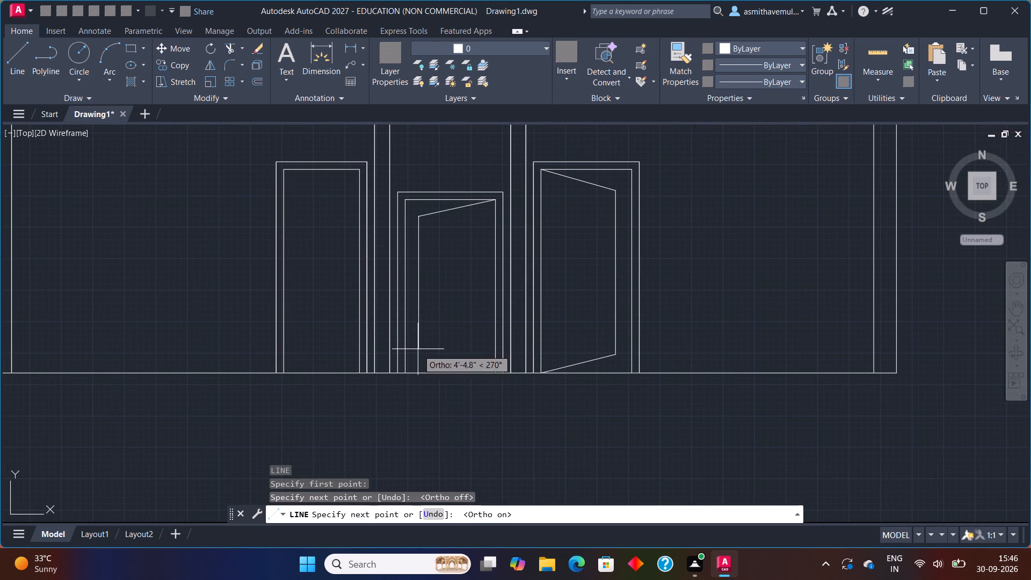
left_click(418, 351)
key("F8")
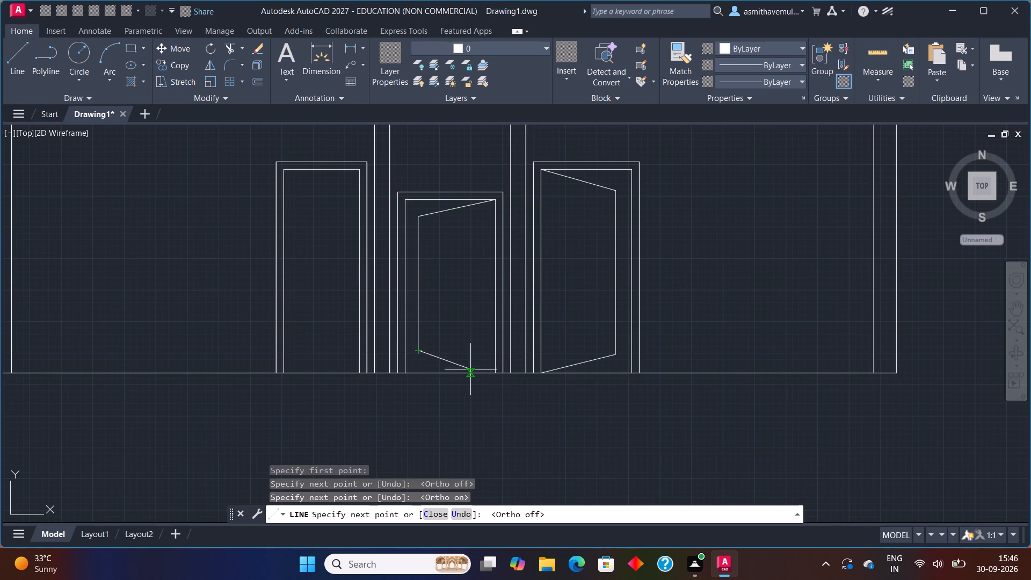
left_click(493, 373)
key("Escape")
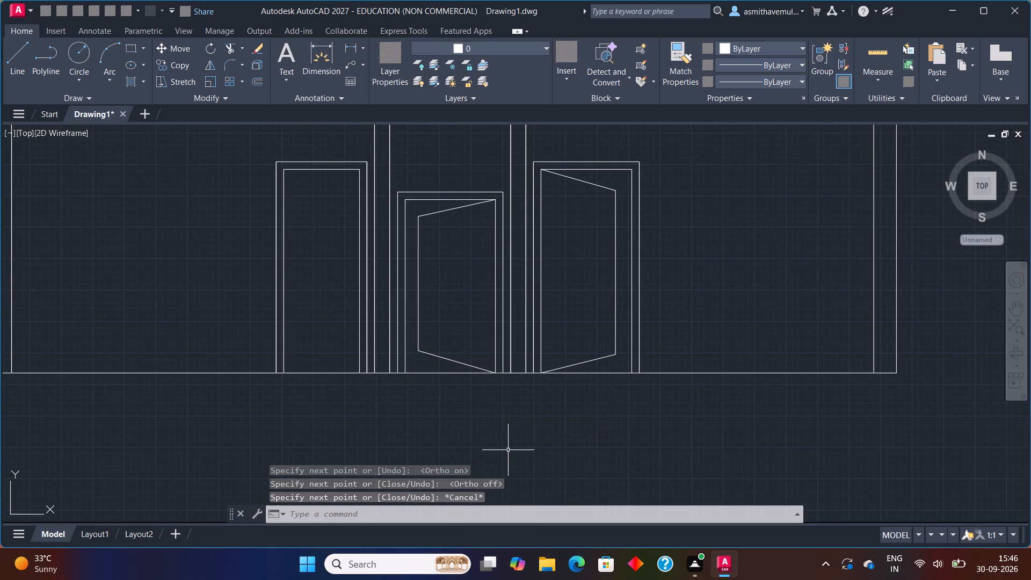
Draw the first door's open leaf hinged on its inner right jamb, with sloped top and bottom edges and a free edge about 5'-4" tall.
key("l")
key("Return")
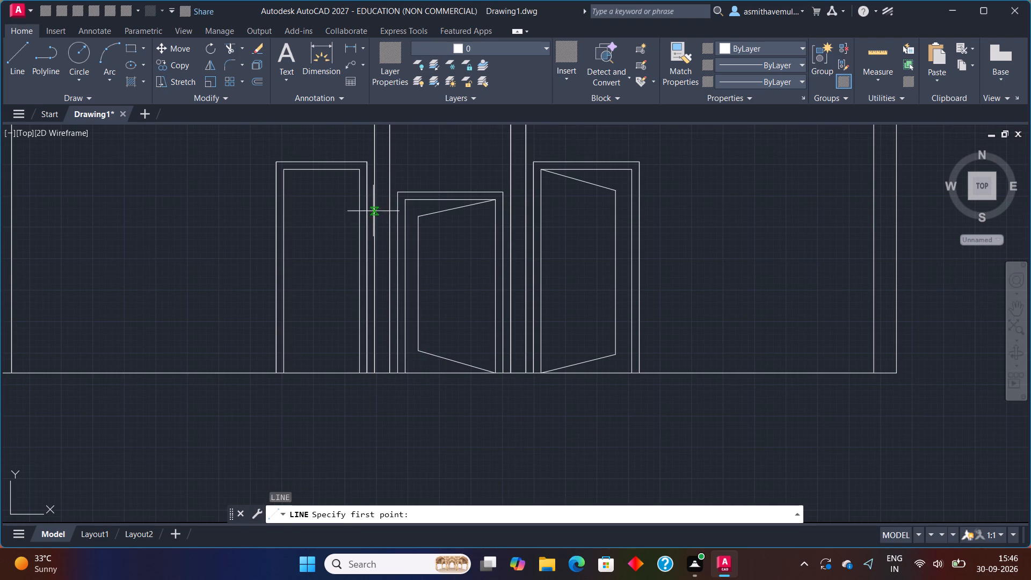
left_click(357, 168)
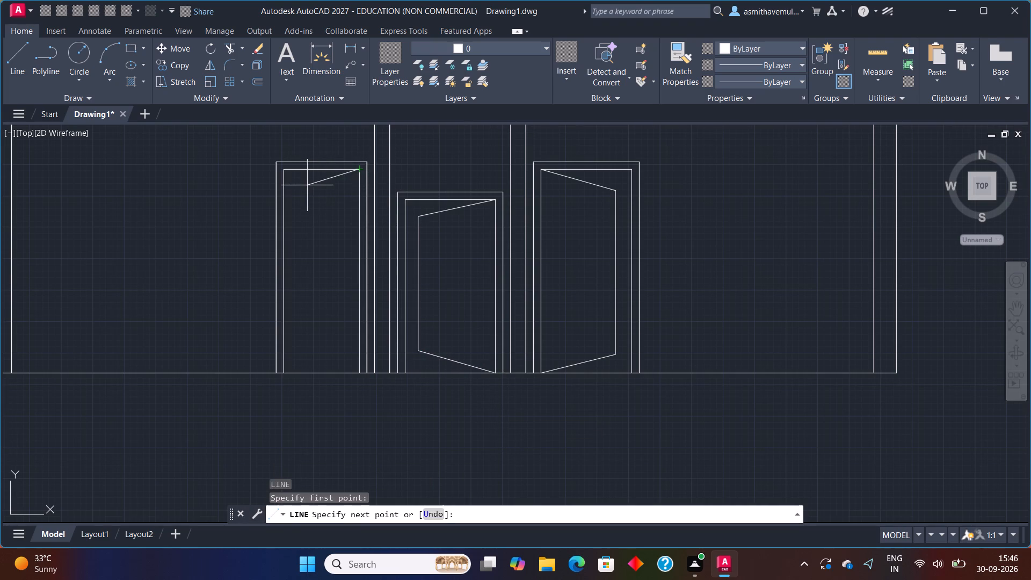
left_click(299, 185)
key("F8")
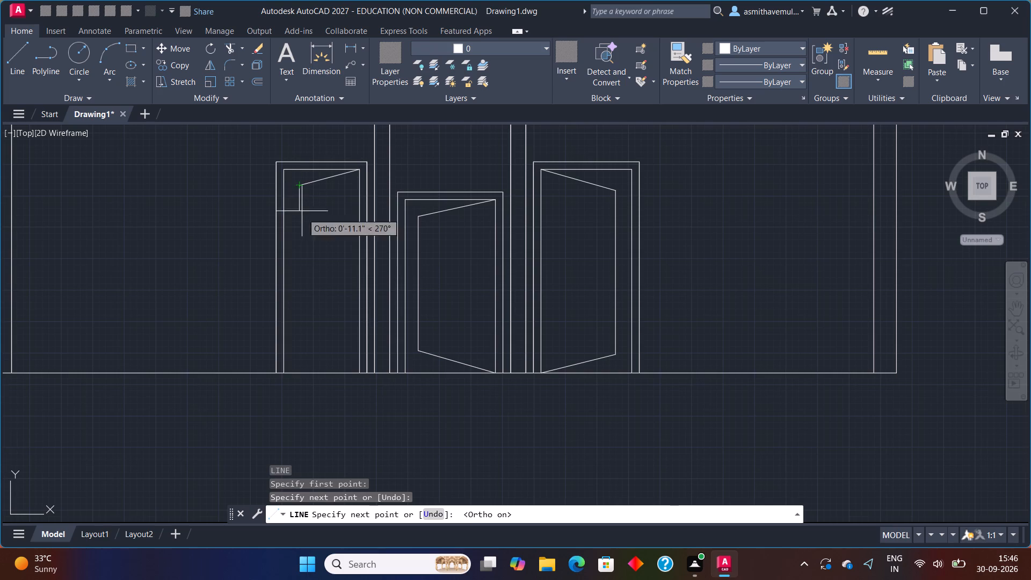
left_click(297, 349)
key("F8")
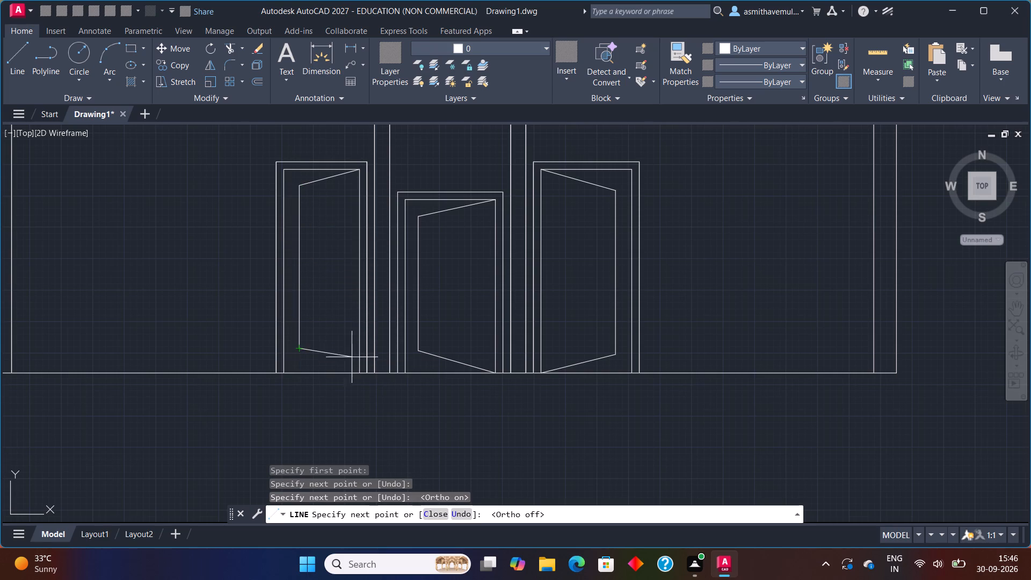
left_click(358, 372)
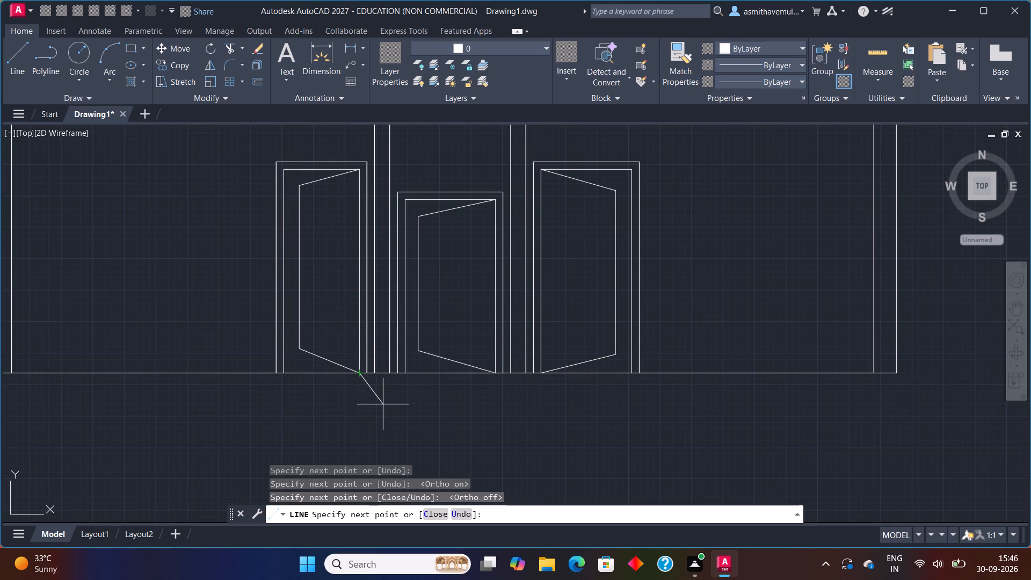
key("Escape")
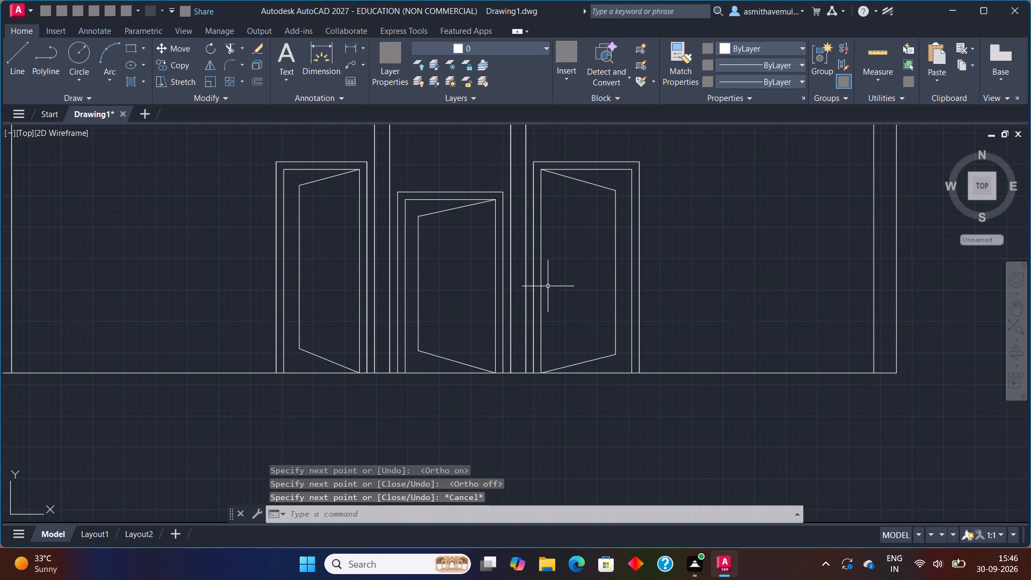
Draw the third door's knob near the leaf's free edge as concentric circles with radii of about 4" and 2.1".
key("c")
key("Return")
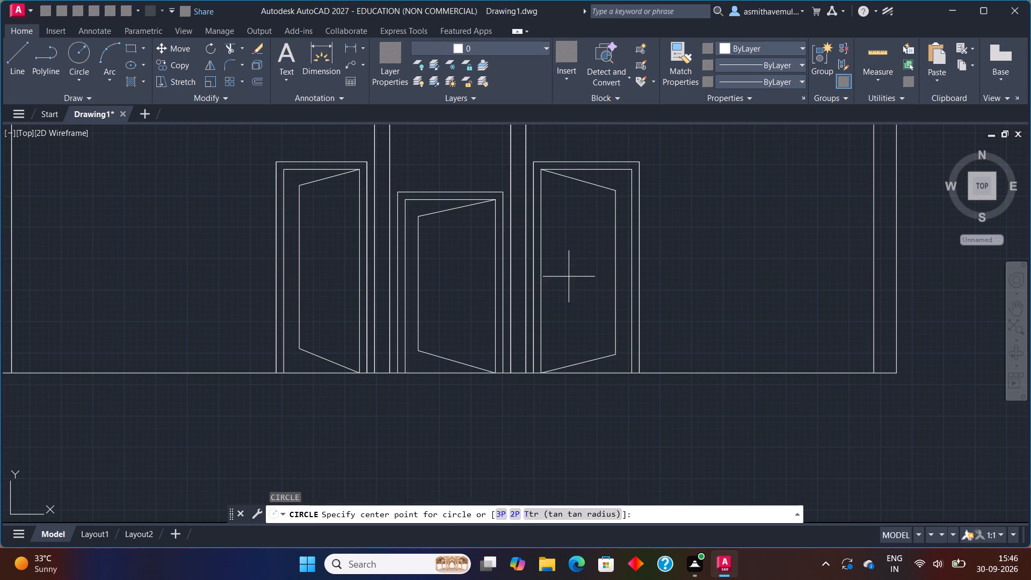
scroll(577, 271, "up", 1)
left_click(614, 265)
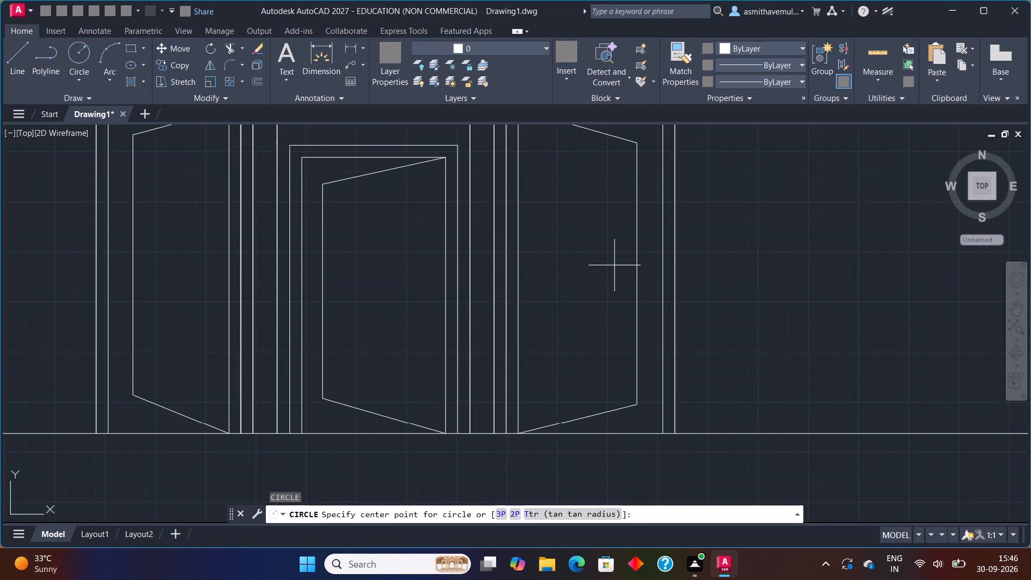
left_click(626, 255)
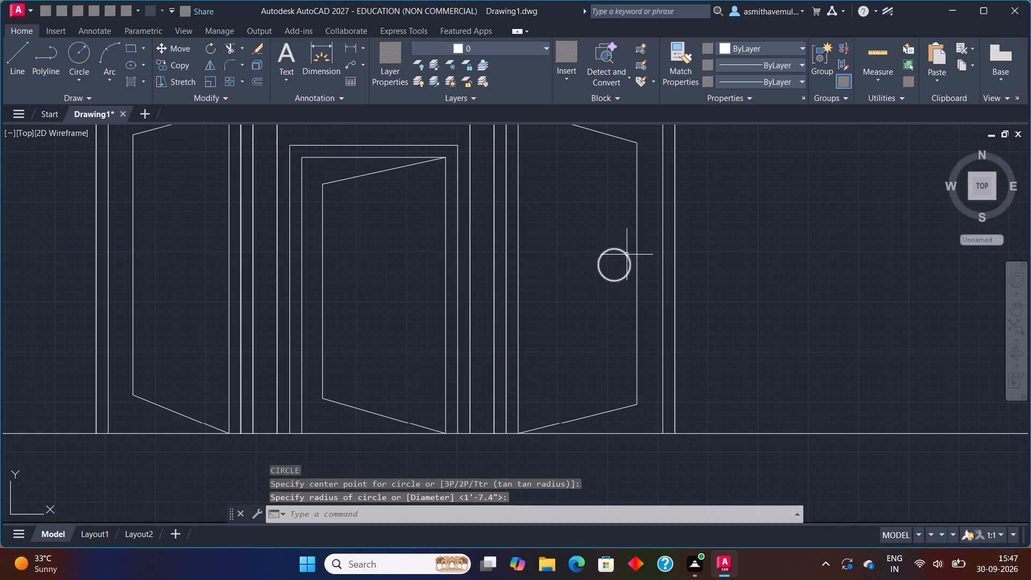
key("c")
key("Return")
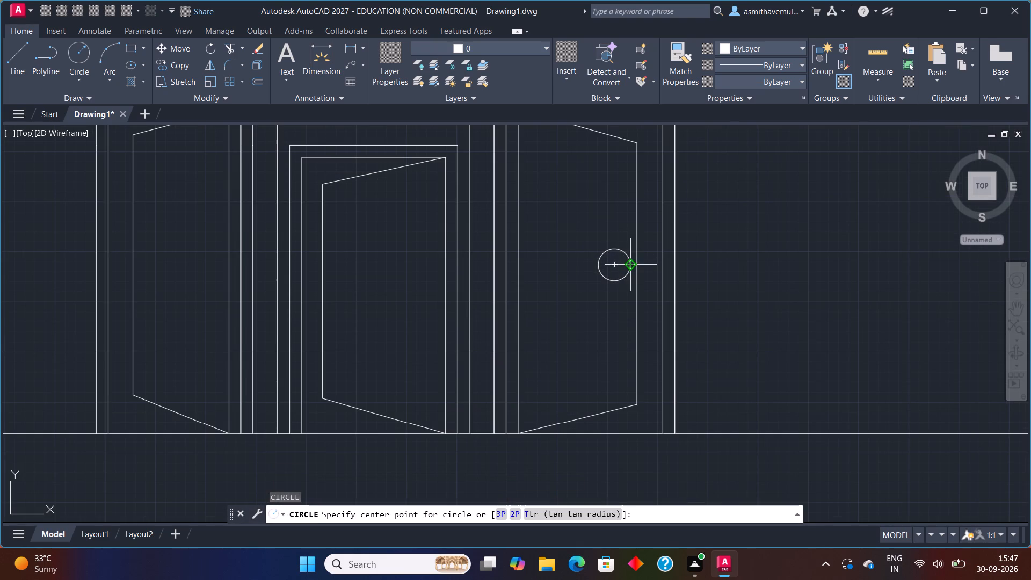
left_click(616, 265)
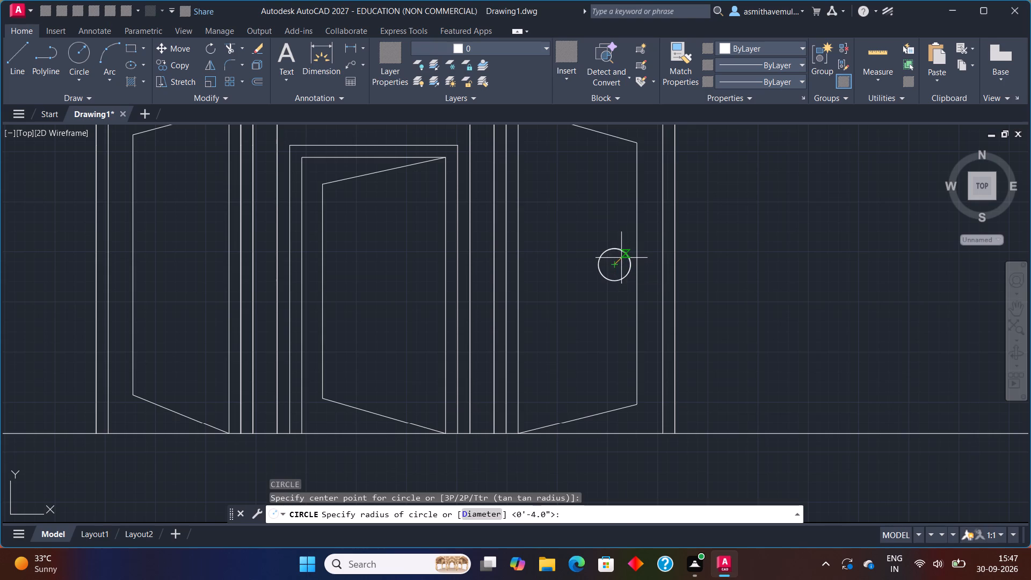
left_click(621, 258)
scroll(620, 273, "up", 1)
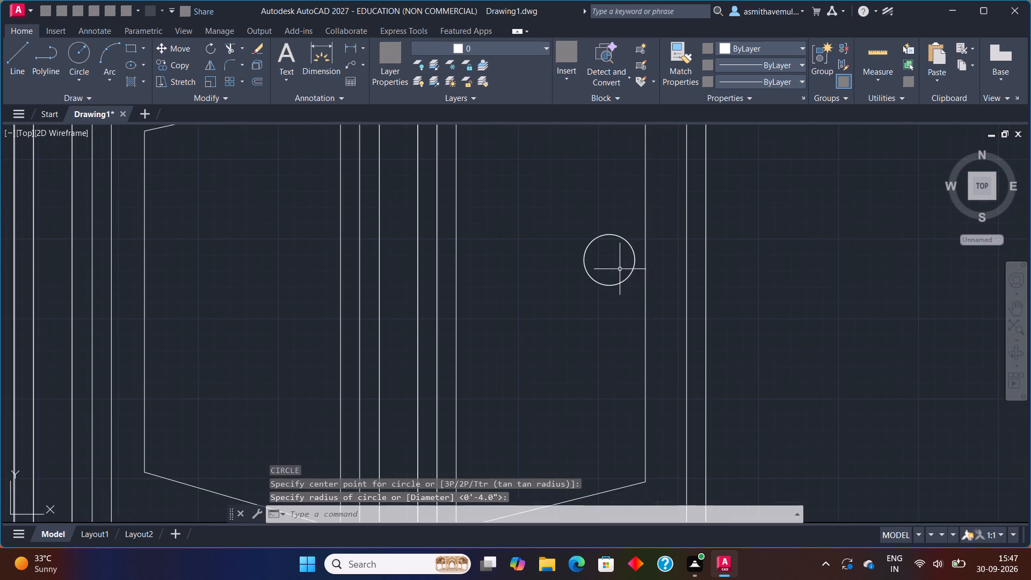
scroll(620, 268, "up", 1)
key("c")
key("Return")
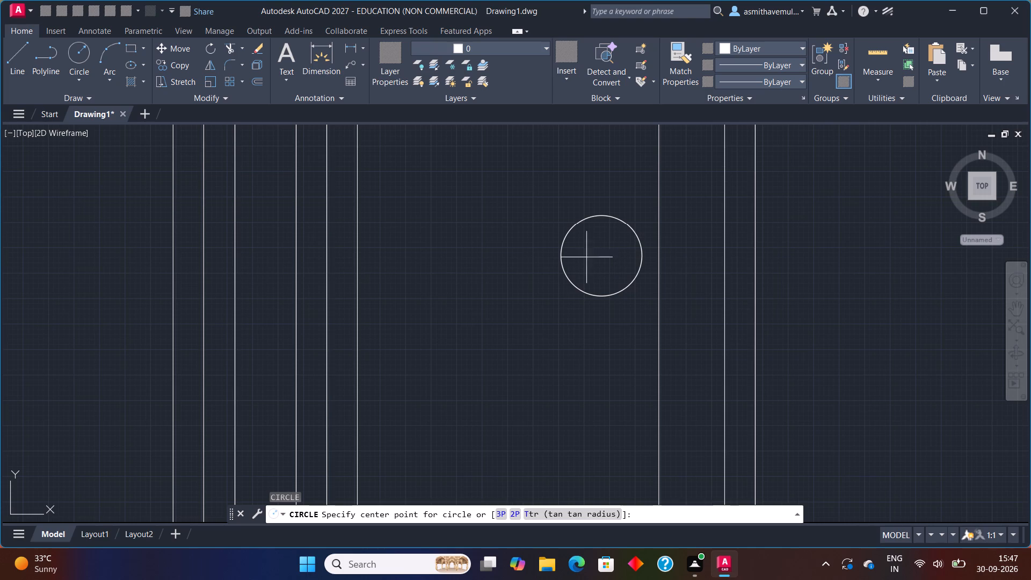
left_click(601, 254)
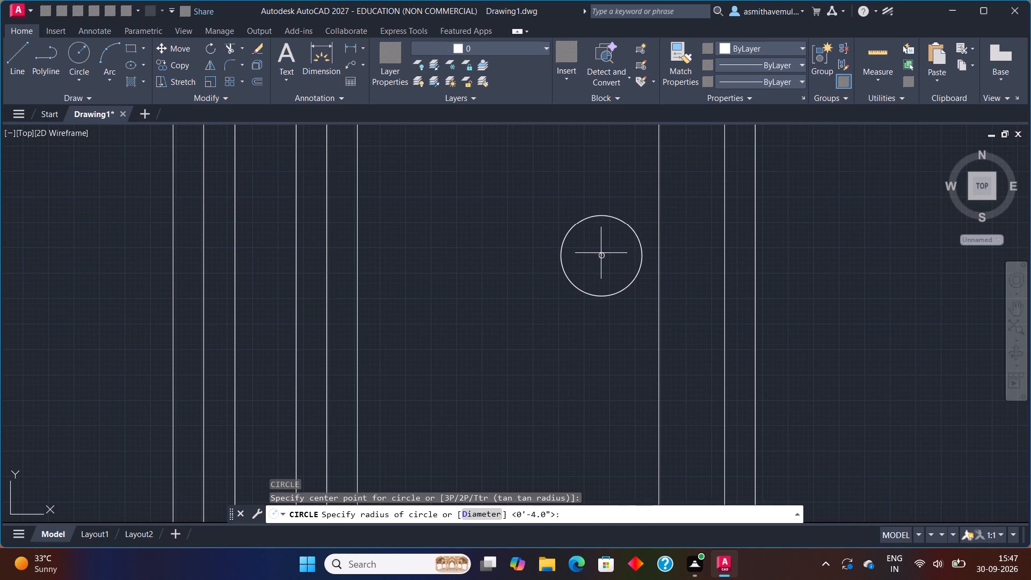
left_click(619, 244)
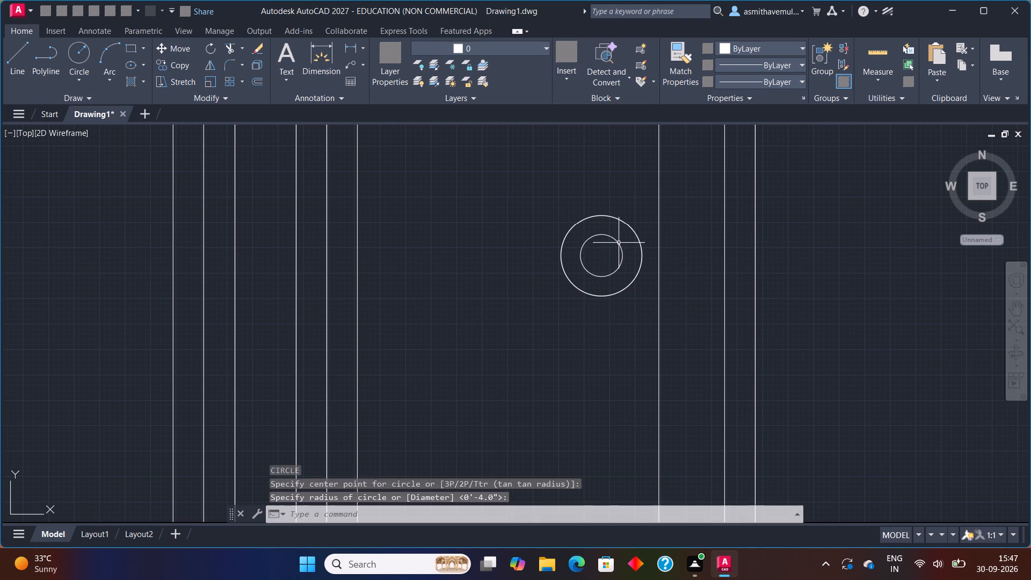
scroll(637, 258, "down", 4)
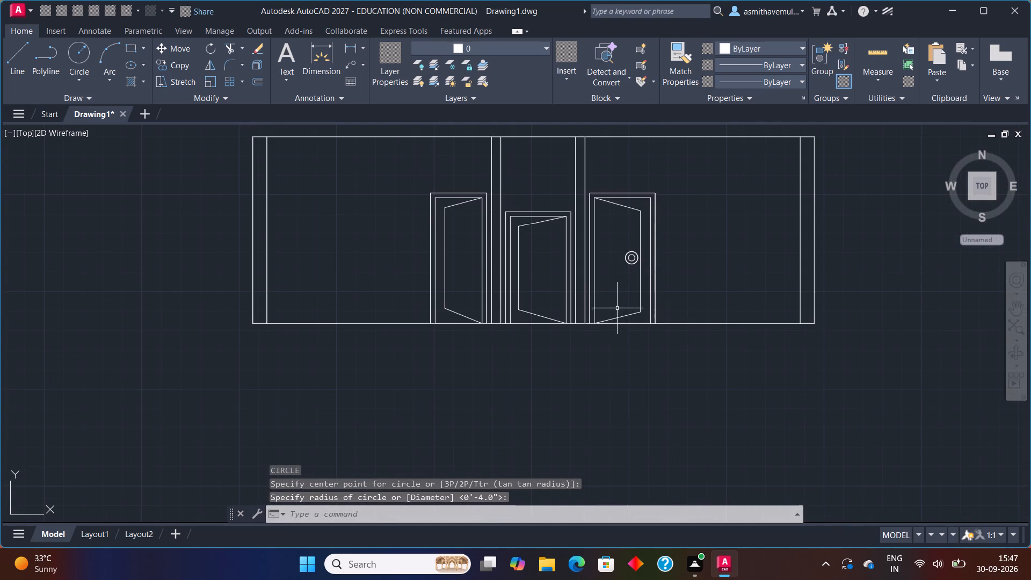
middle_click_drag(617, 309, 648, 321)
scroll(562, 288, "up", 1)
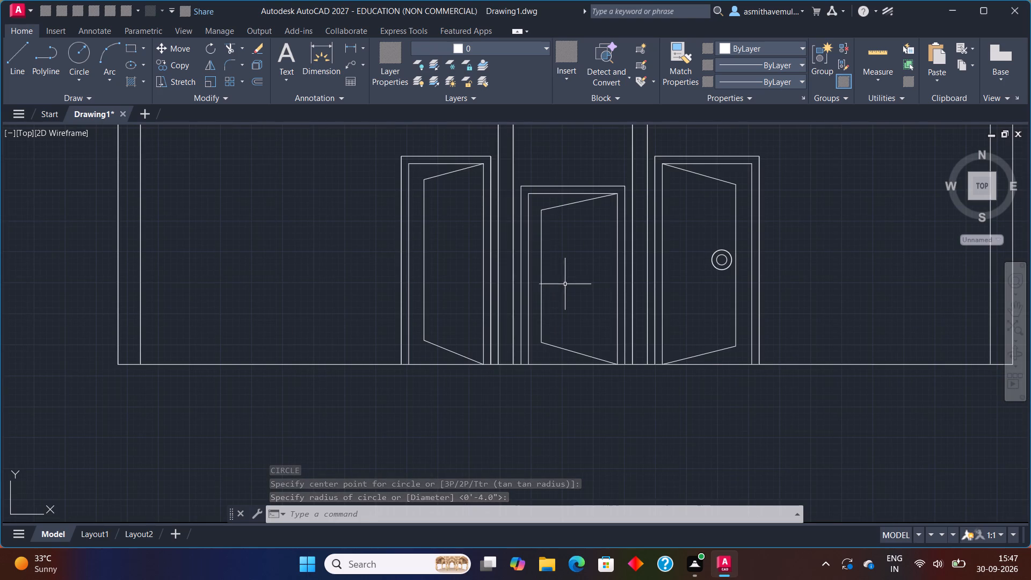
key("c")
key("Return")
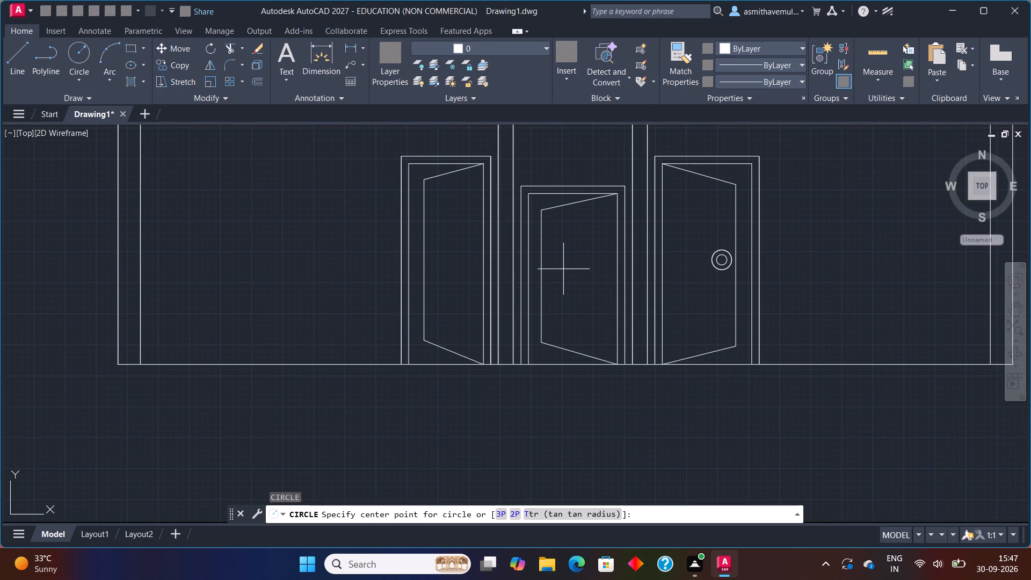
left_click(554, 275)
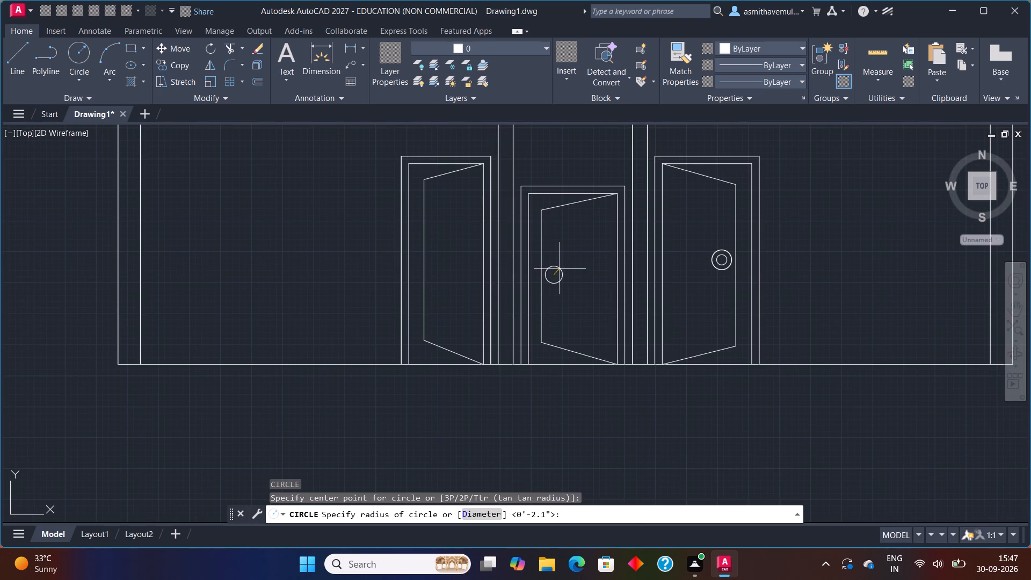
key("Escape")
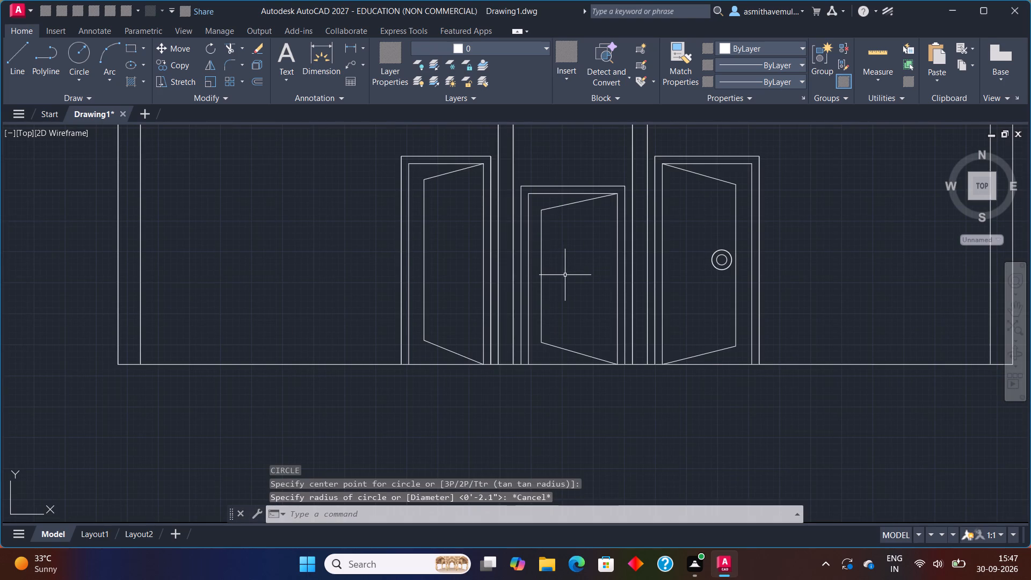
Draw the middle door's knob near the leaf's free edge as two concentric circles, the outer about 4.2" in radius.
key("c")
key("Return")
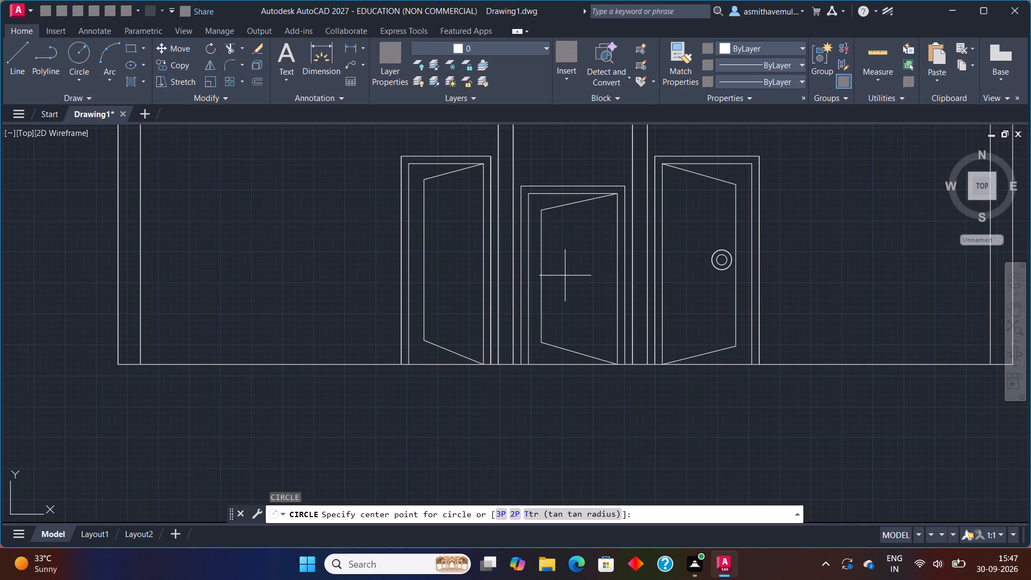
scroll(563, 276, "up", 1)
scroll(563, 276, "down", 1)
middle_click_drag(563, 273, 558, 296)
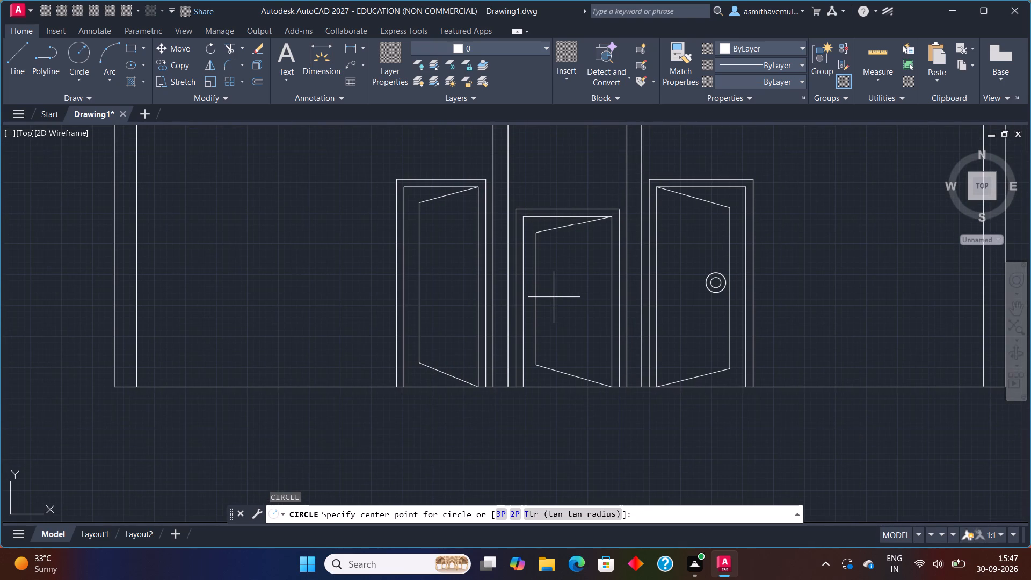
left_click(552, 299)
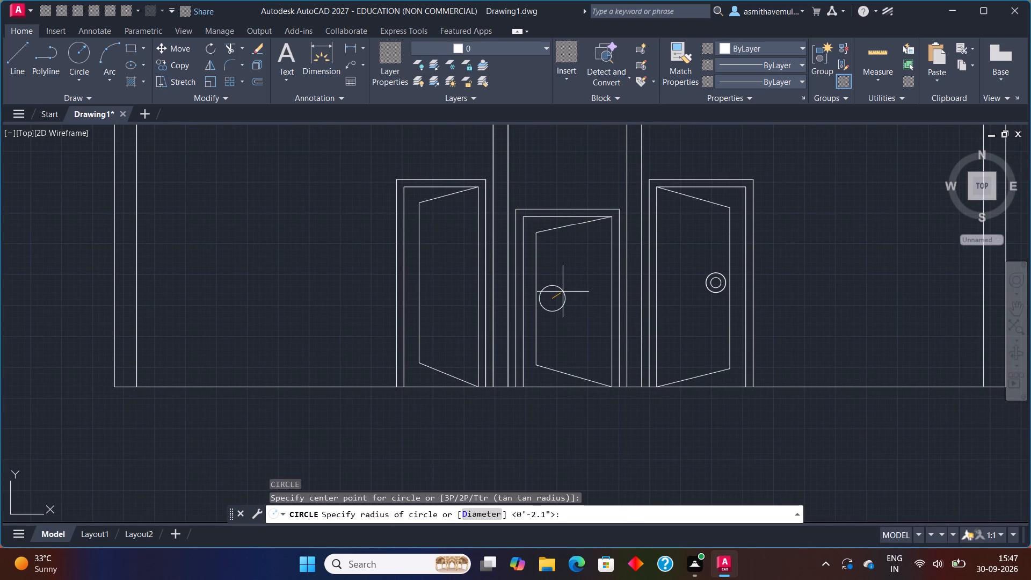
left_click(561, 293)
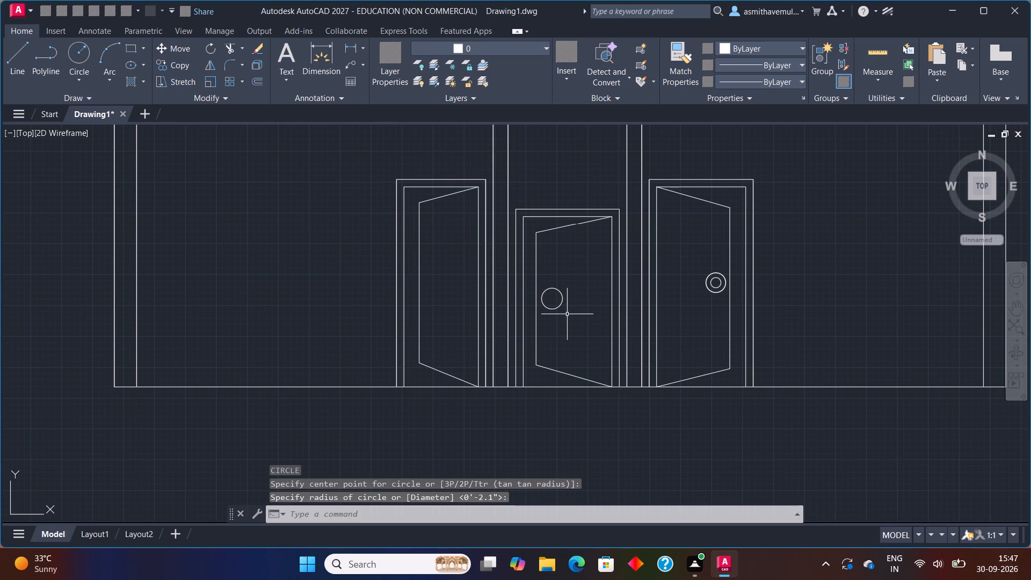
key("c")
key("Return")
left_click(553, 301)
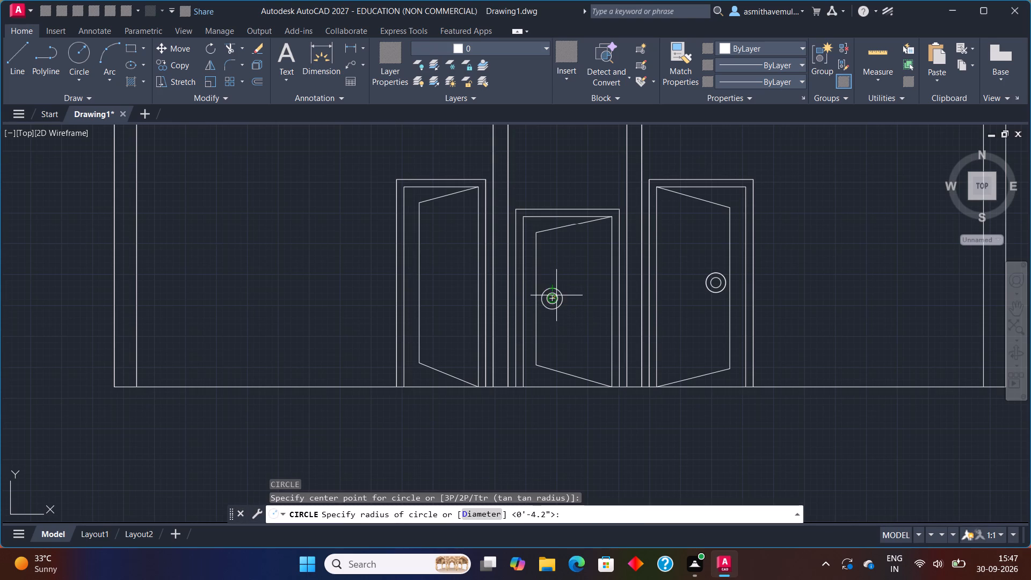
scroll(556, 296, "up", 2)
left_click(556, 296)
scroll(590, 295, "down", 1)
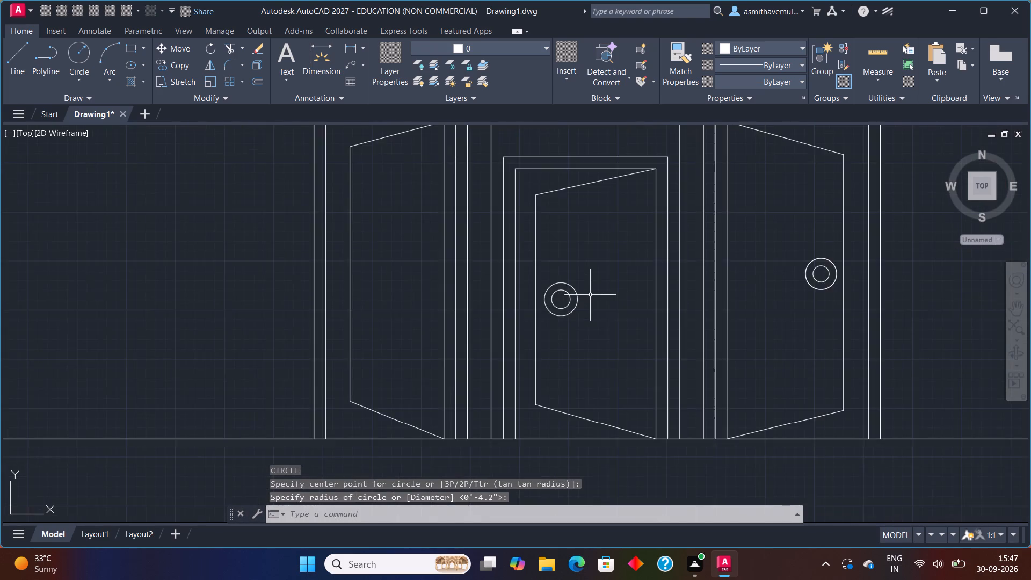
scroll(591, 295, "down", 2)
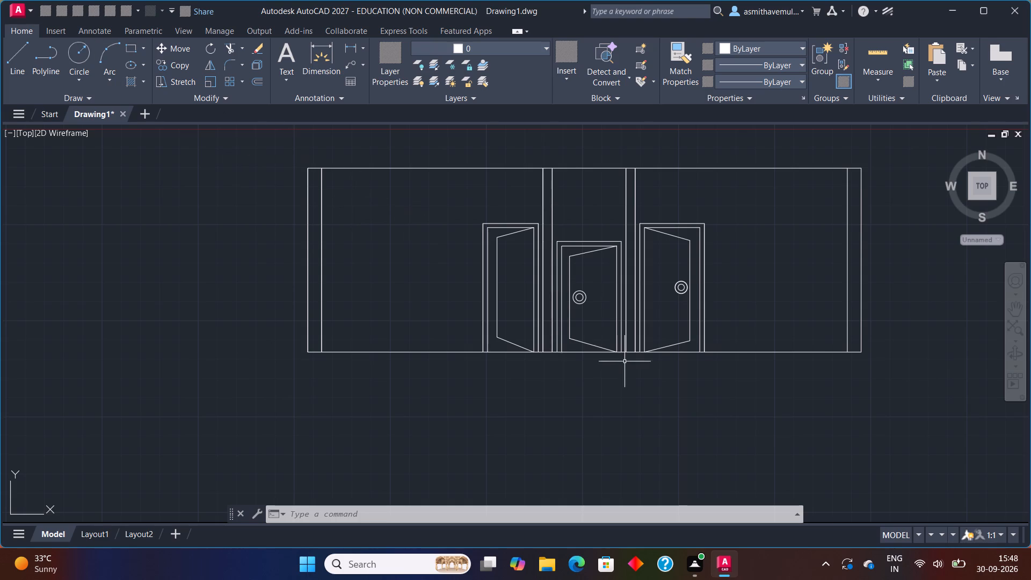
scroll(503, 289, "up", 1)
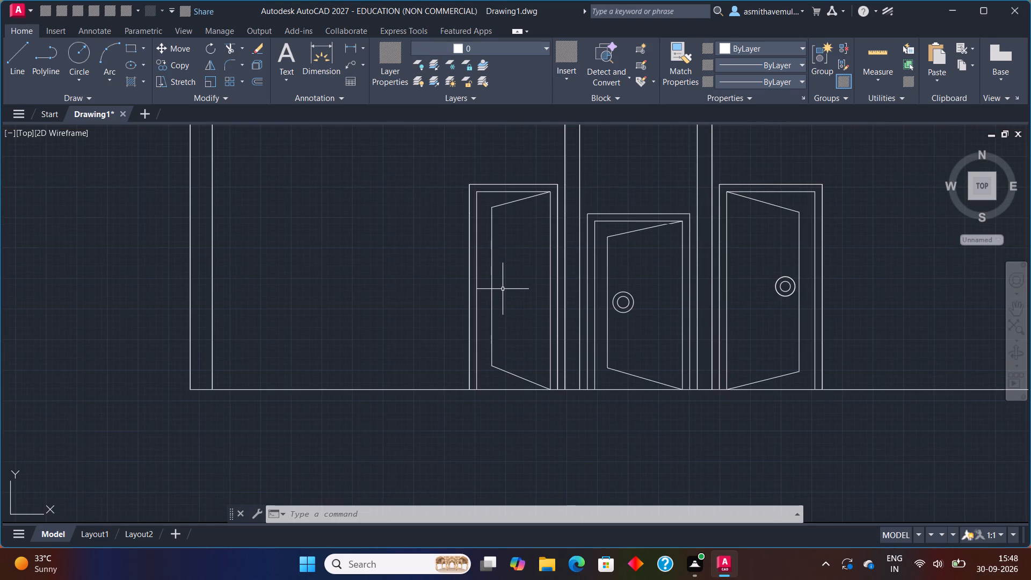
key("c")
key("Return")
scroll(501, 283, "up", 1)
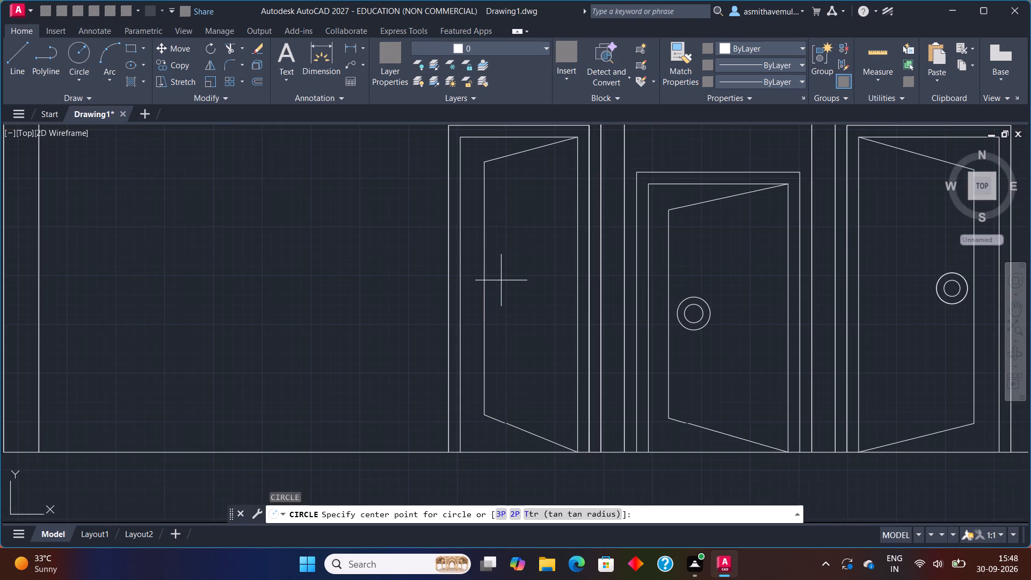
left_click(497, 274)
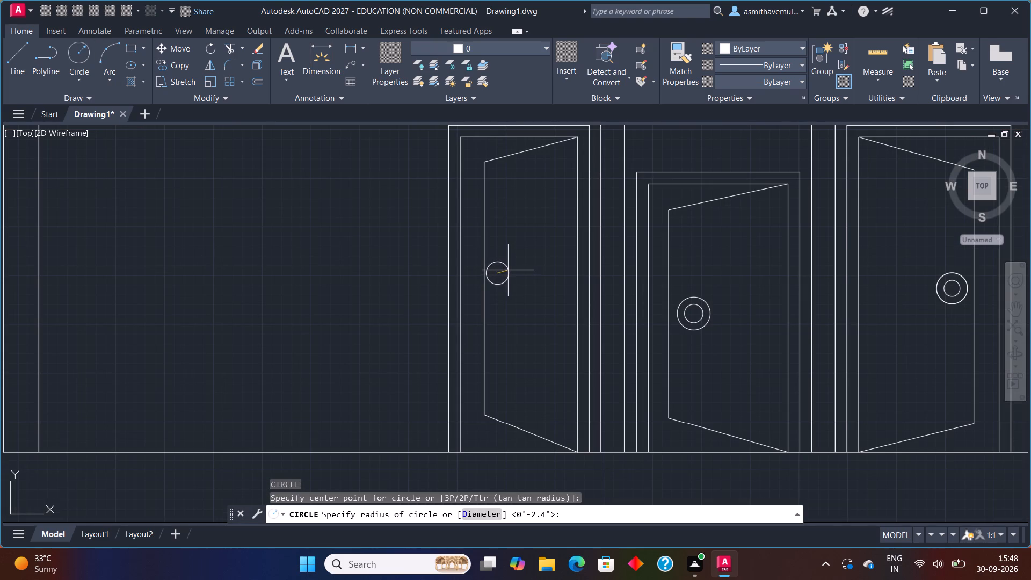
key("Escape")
Draw the first door's knob near the leaf's free edge as concentric circles with radii of about 3.2" and 1.6".
key("c")
key("Return")
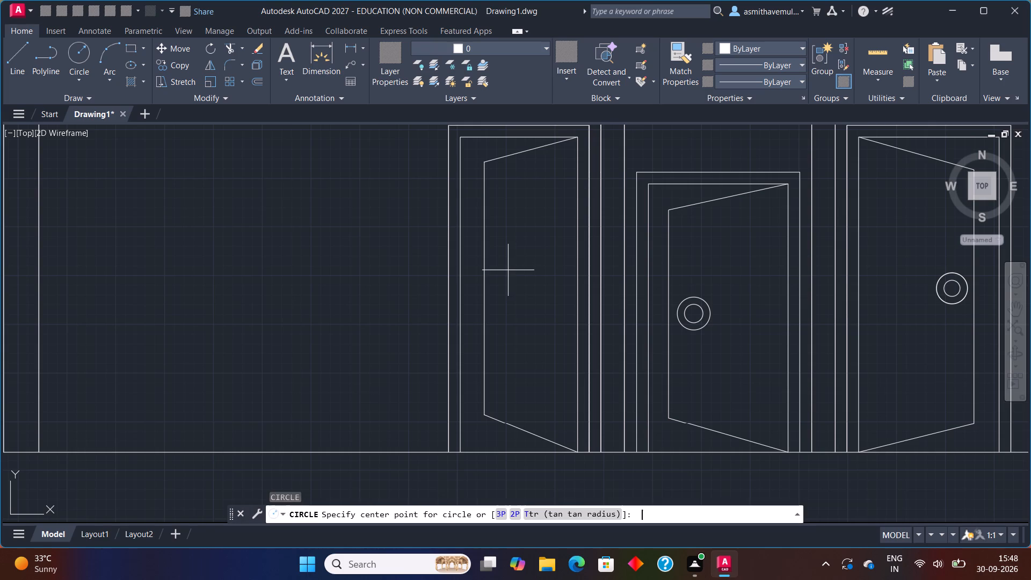
left_click(506, 279)
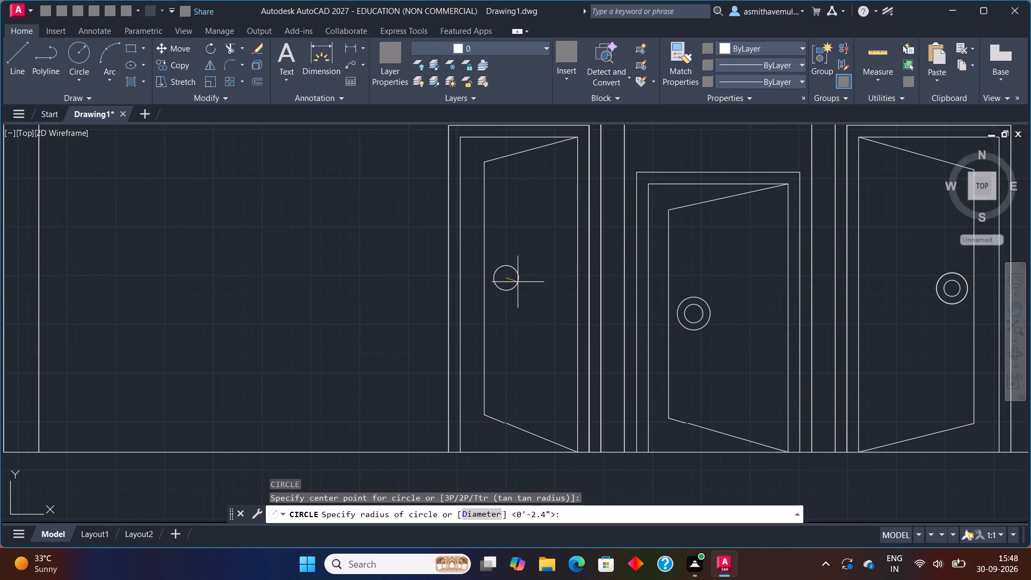
left_click(518, 282)
key("c")
key("Return")
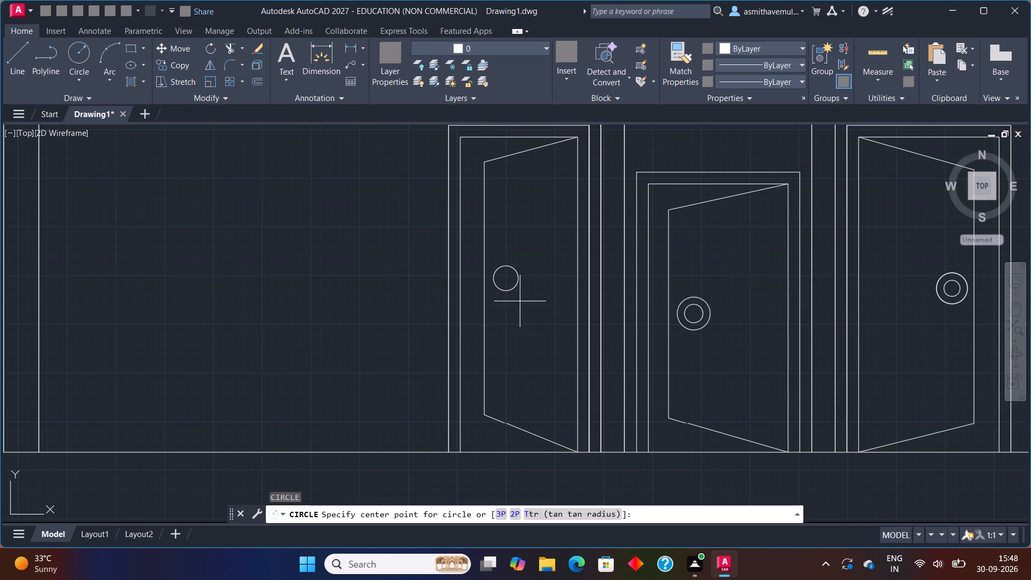
left_click(505, 279)
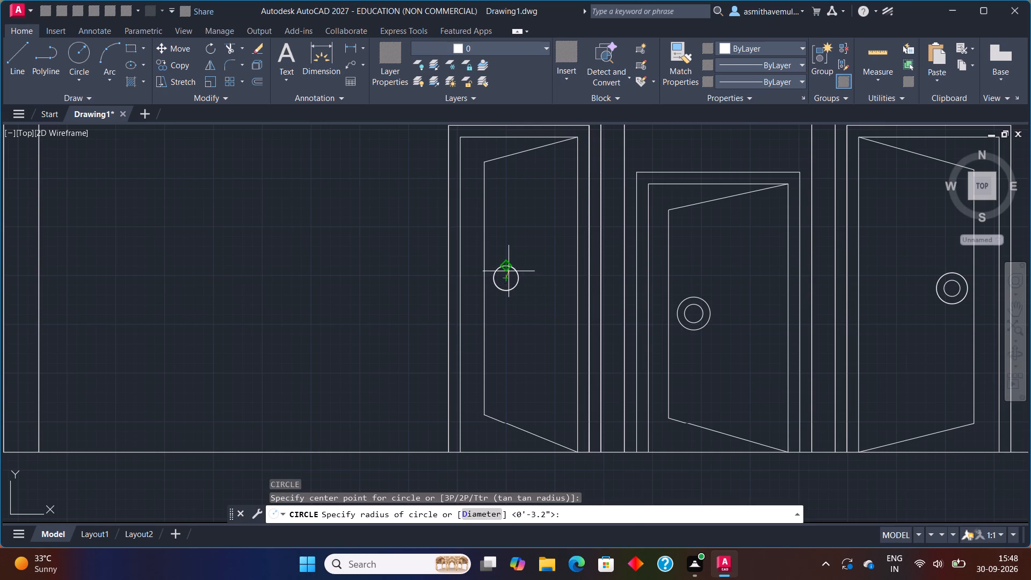
left_click(509, 271)
scroll(509, 271, "up", 1)
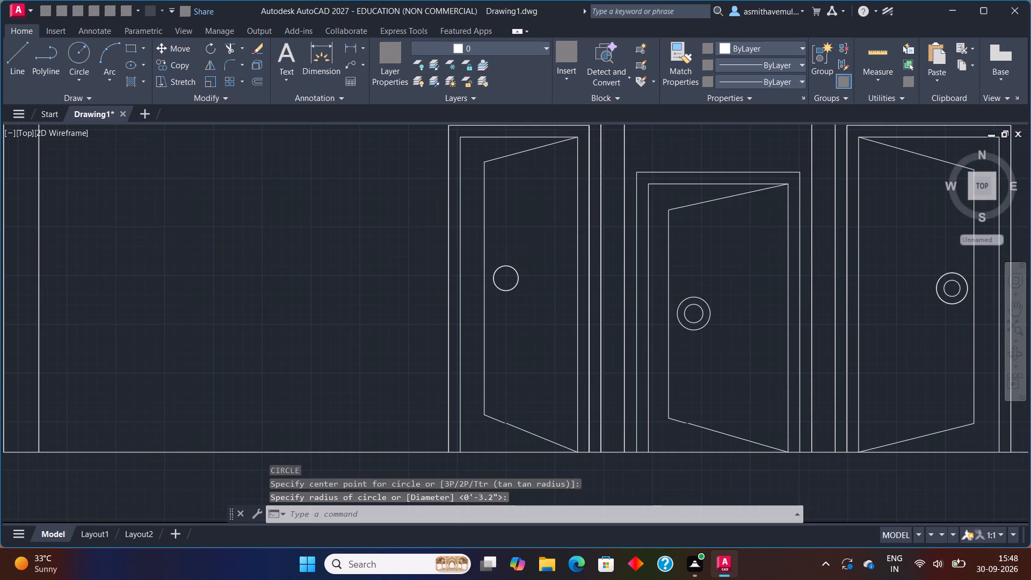
key("c")
key("Return")
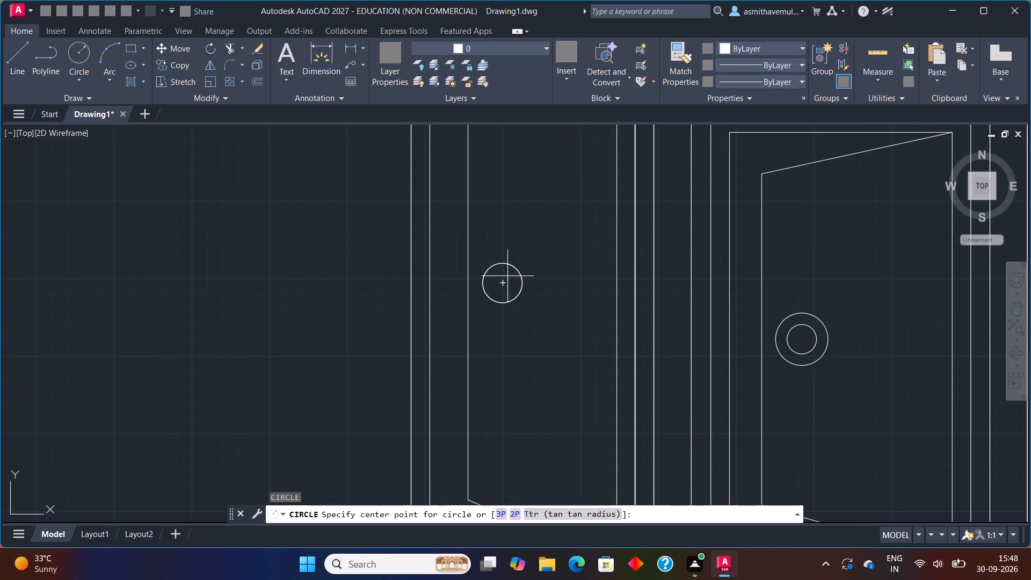
left_click(506, 282)
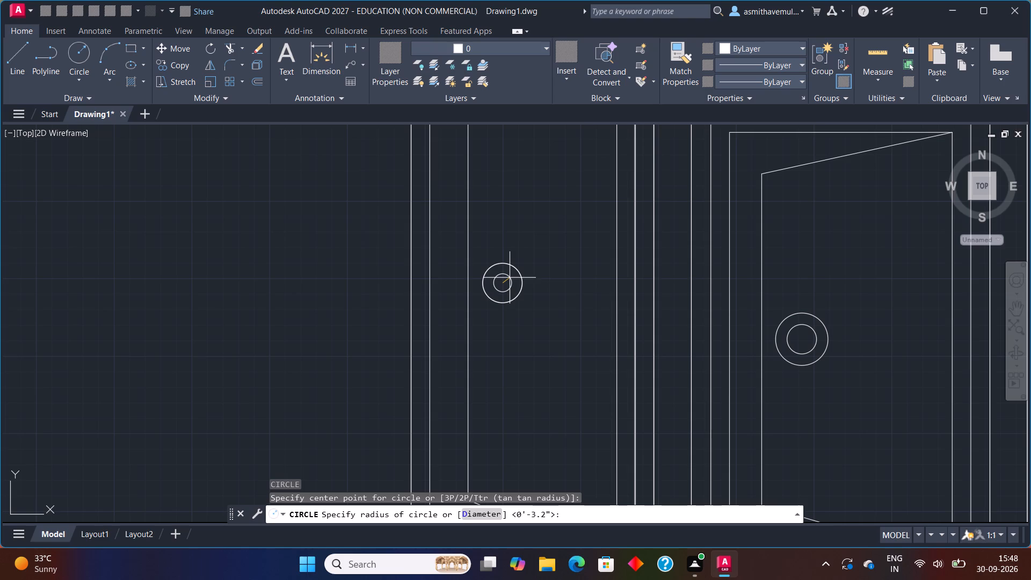
left_click(510, 278)
Erase both circles of the middle door's knob.
scroll(570, 301, "down", 2)
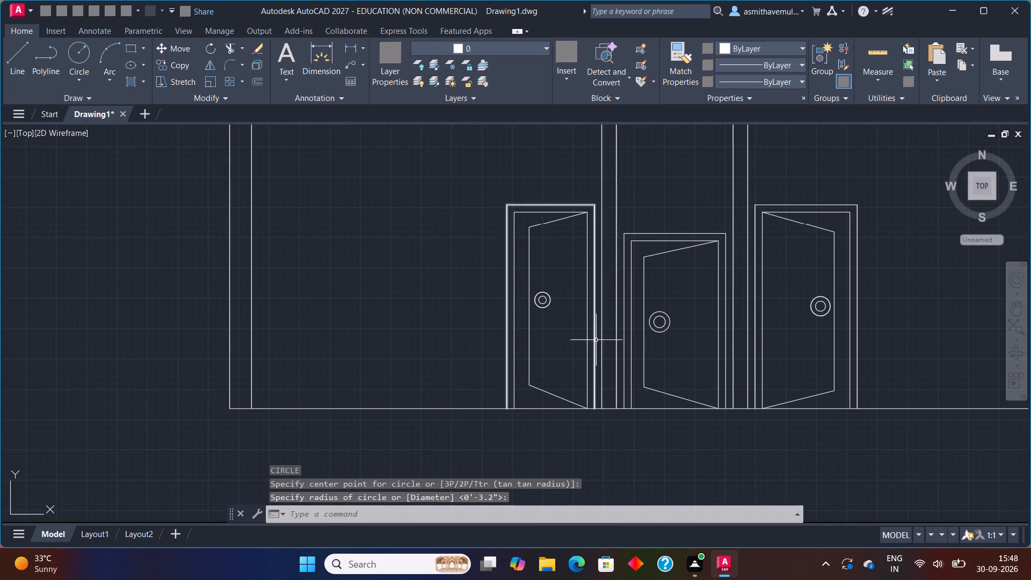
left_click(666, 327)
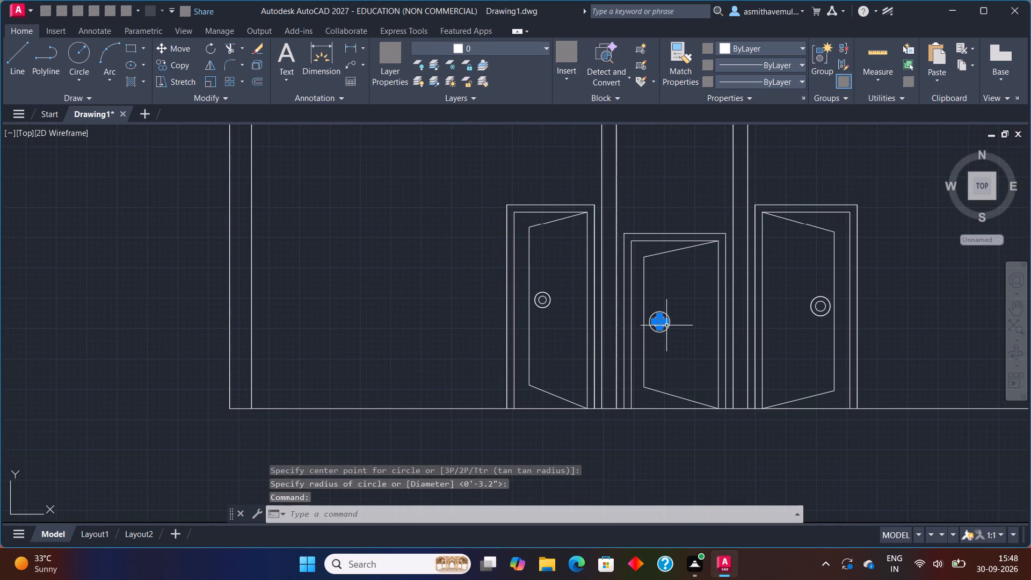
key("Delete")
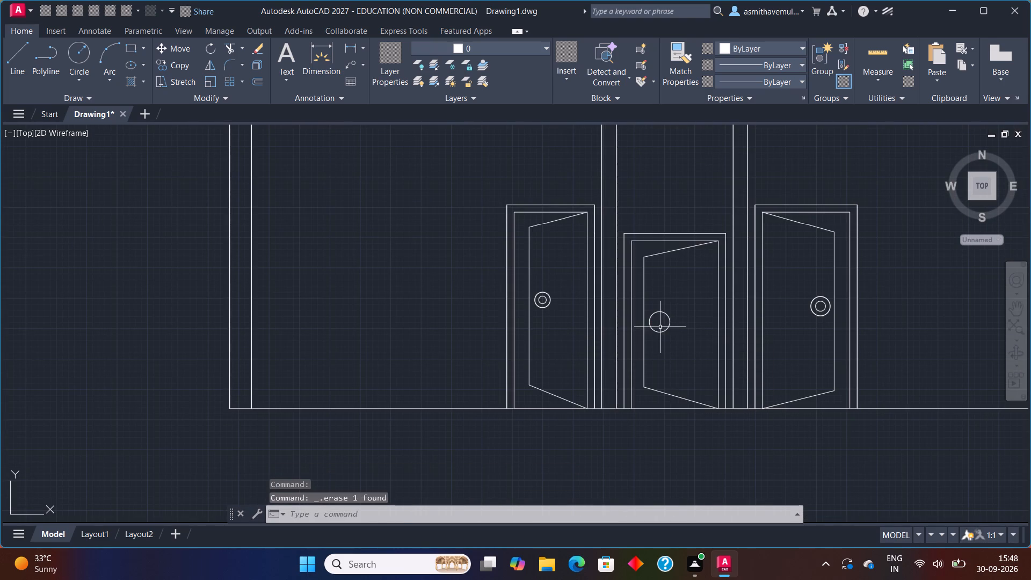
left_click(660, 329)
left_click(660, 331)
left_click(660, 331)
key("Delete")
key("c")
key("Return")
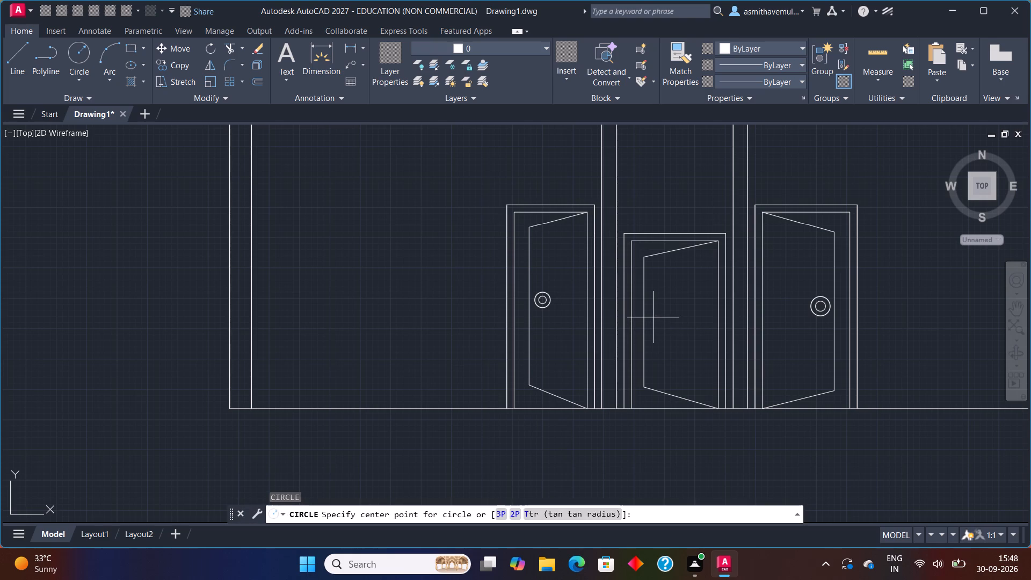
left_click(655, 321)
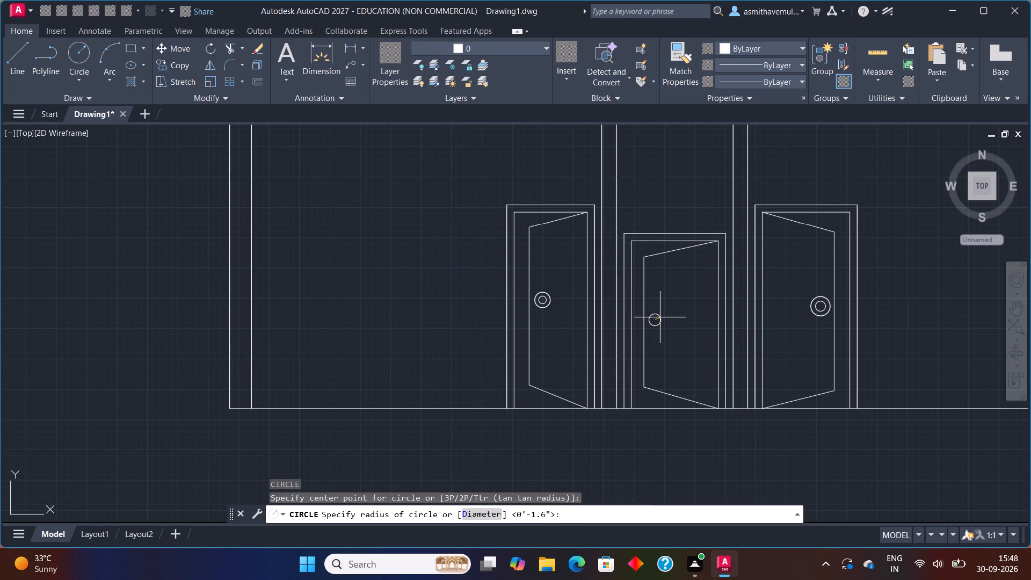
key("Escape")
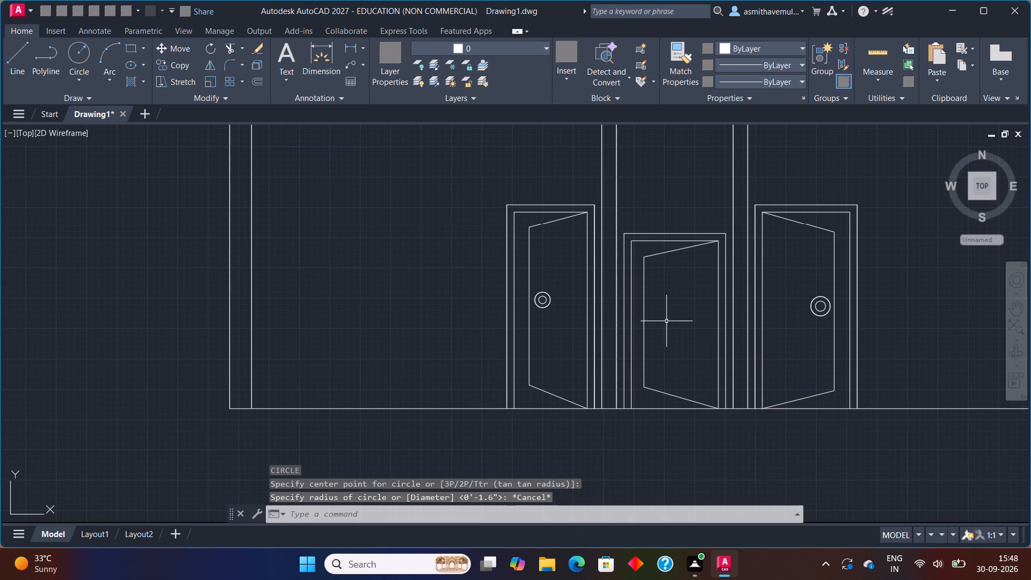
Redraw the middle door's knob smaller and closer to the leaf's free edge as two concentric circles, the outer about 2.6" in radius.
key("c")
key("Return")
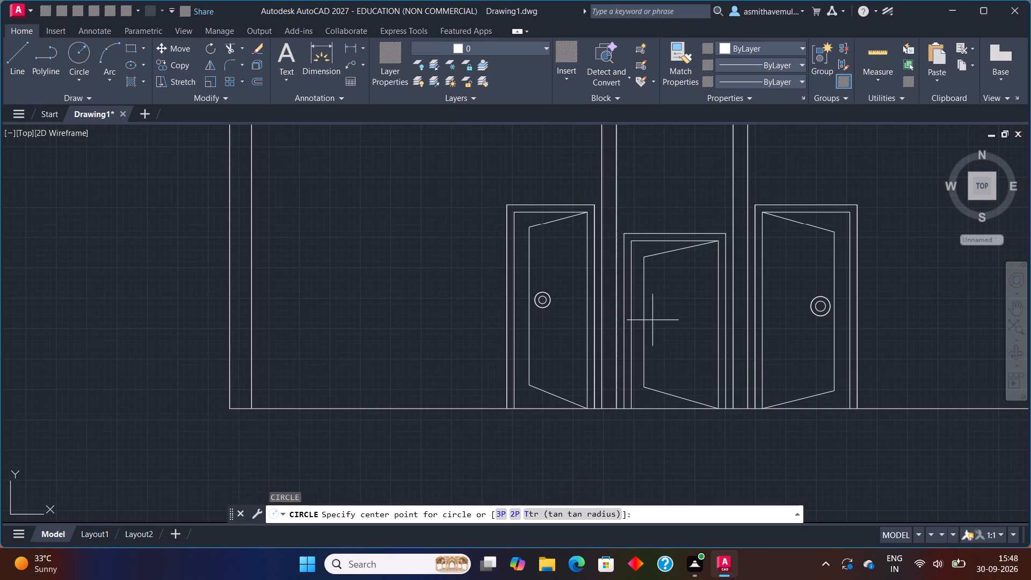
scroll(652, 318, "up", 1)
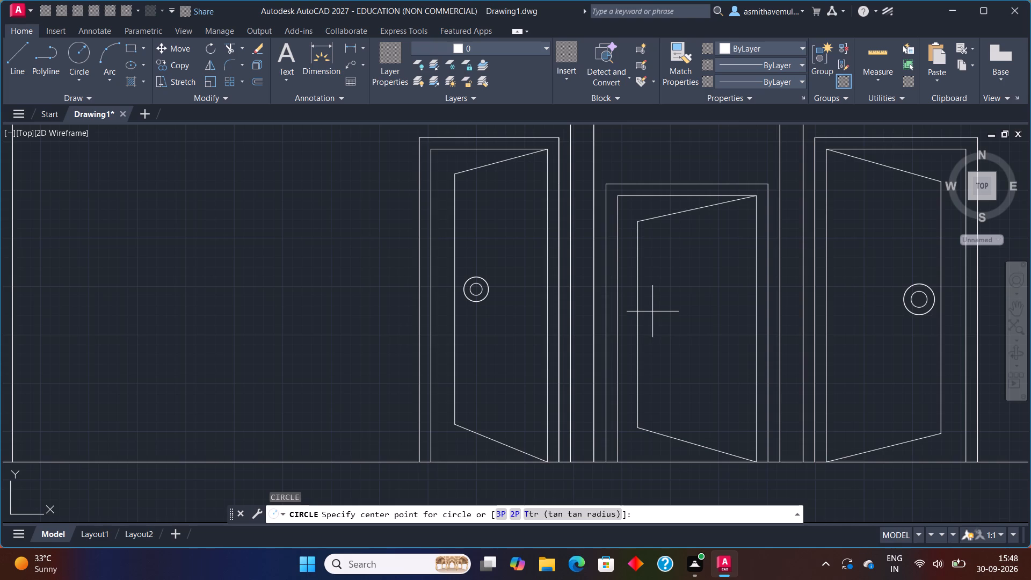
left_click(652, 315)
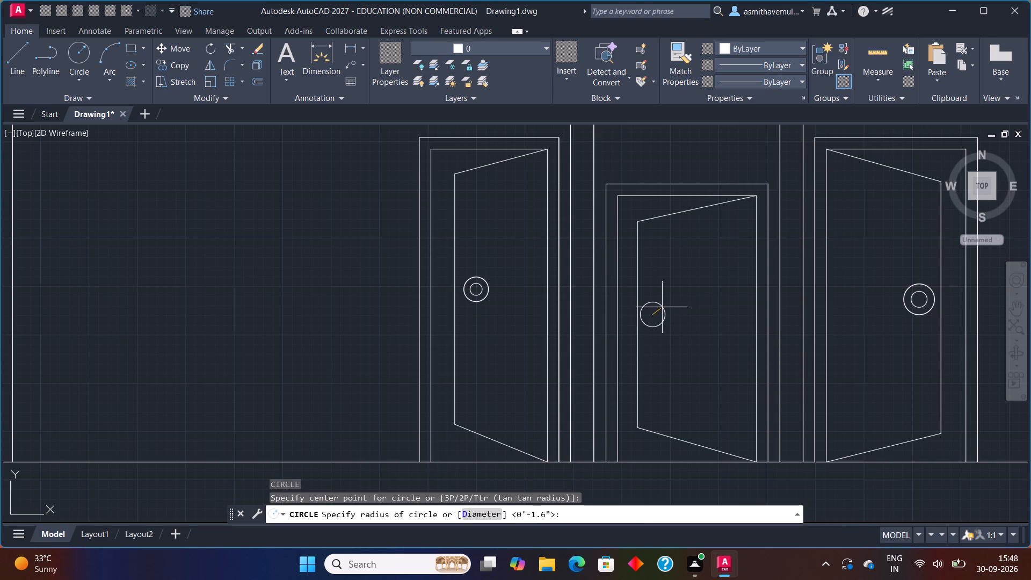
left_click(662, 311)
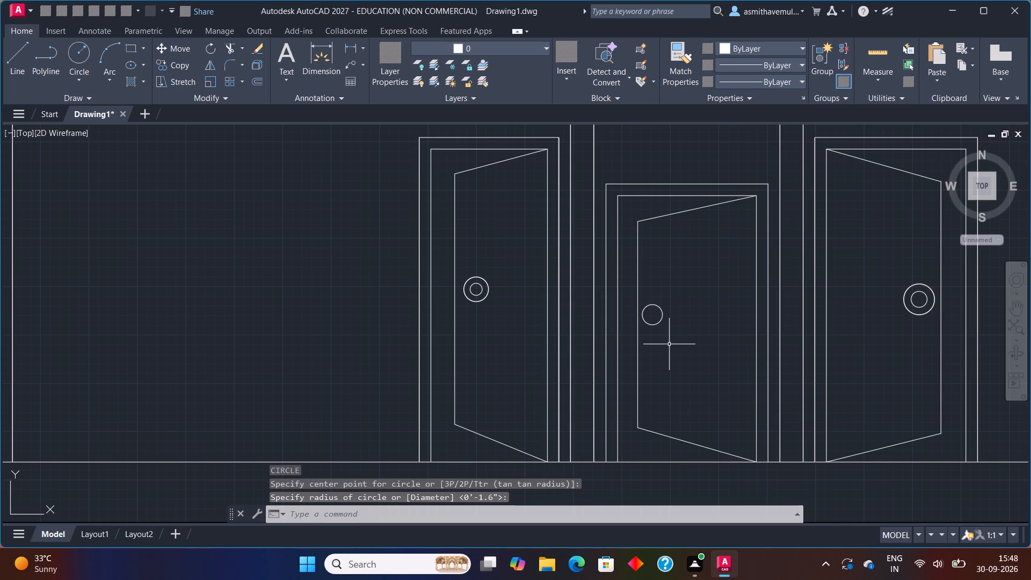
key("c")
key("Return")
scroll(654, 325, "up", 2)
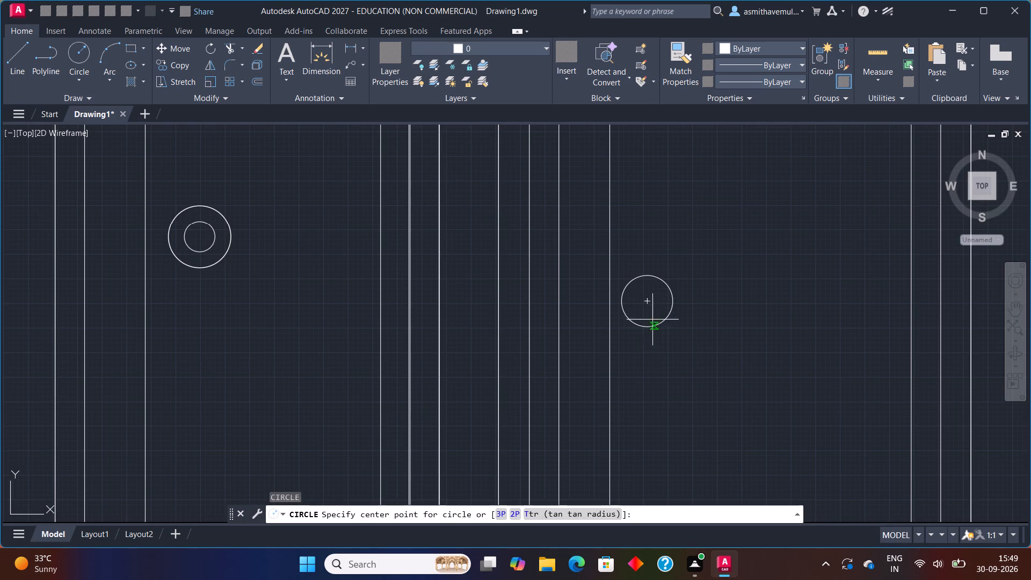
left_click(644, 304)
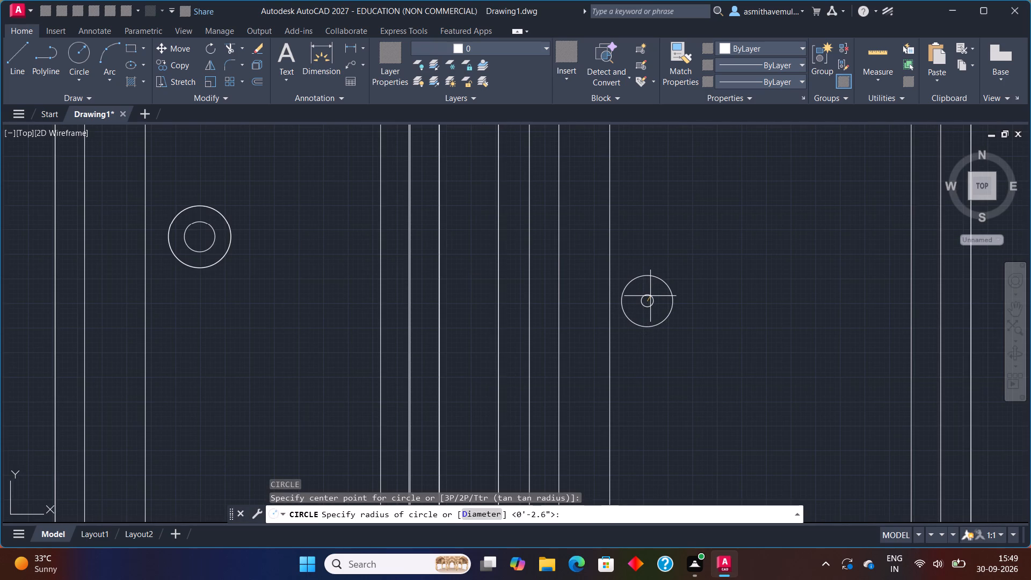
left_click(658, 291)
Offset the section's top line 6" upward and its floor line 6" downward.
scroll(683, 343, "down", 3)
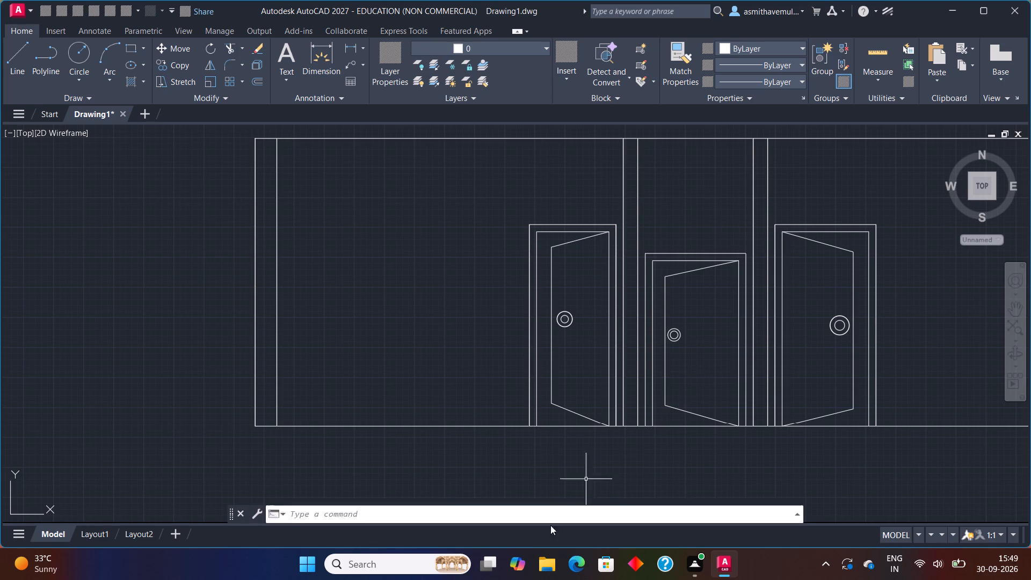
scroll(563, 332, "down", 1)
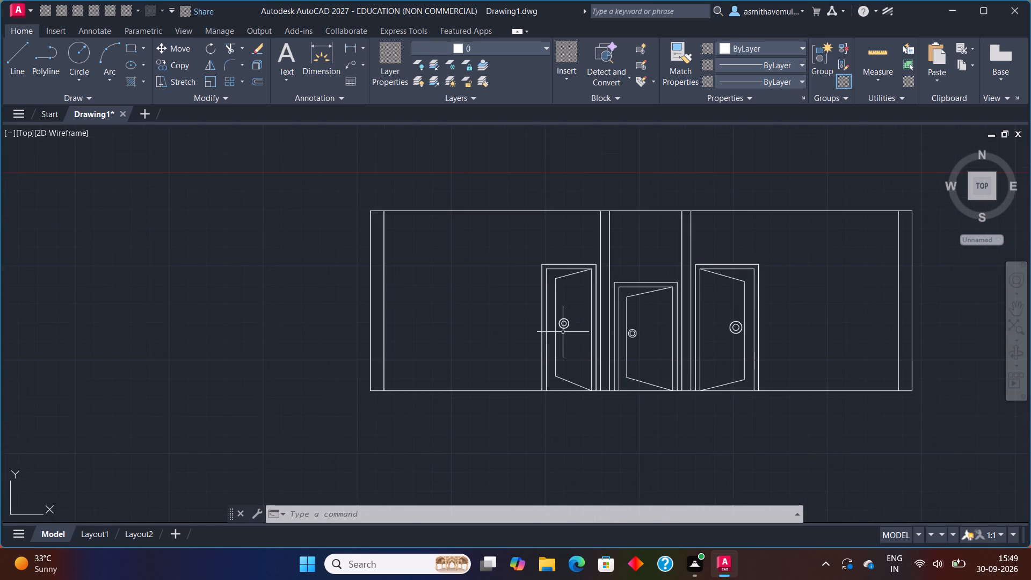
scroll(598, 331, "down", 1)
scroll(598, 330, "up", 1)
middle_click_drag(622, 296, 503, 350)
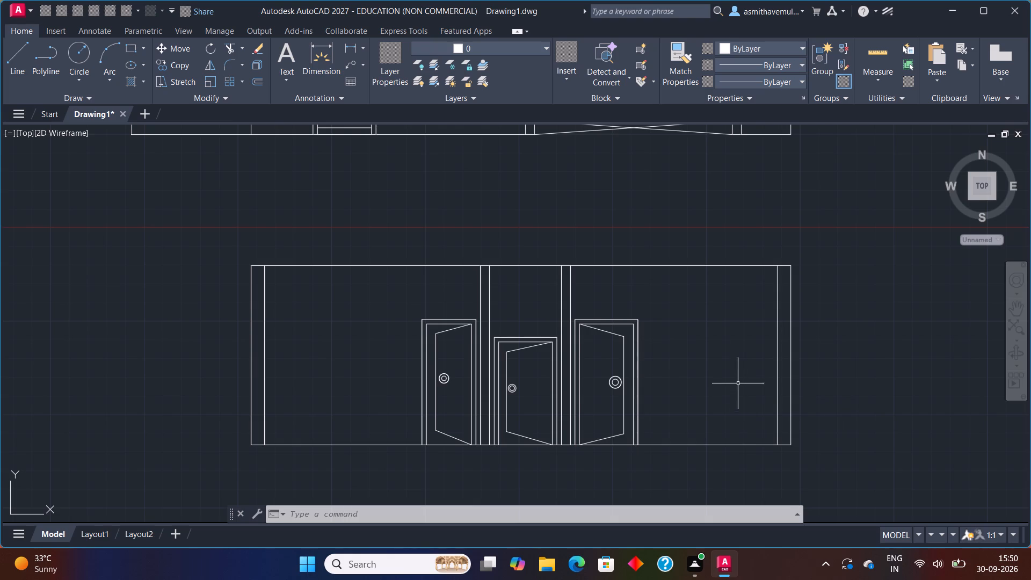
key("o")
key("Return")
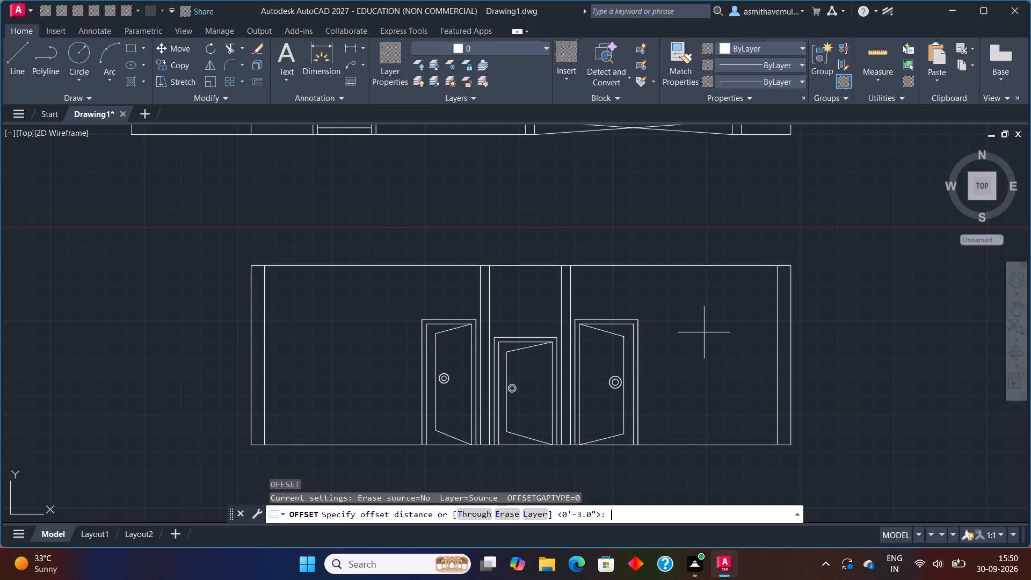
key("6")
key("shift+quotedbl")
key("Return")
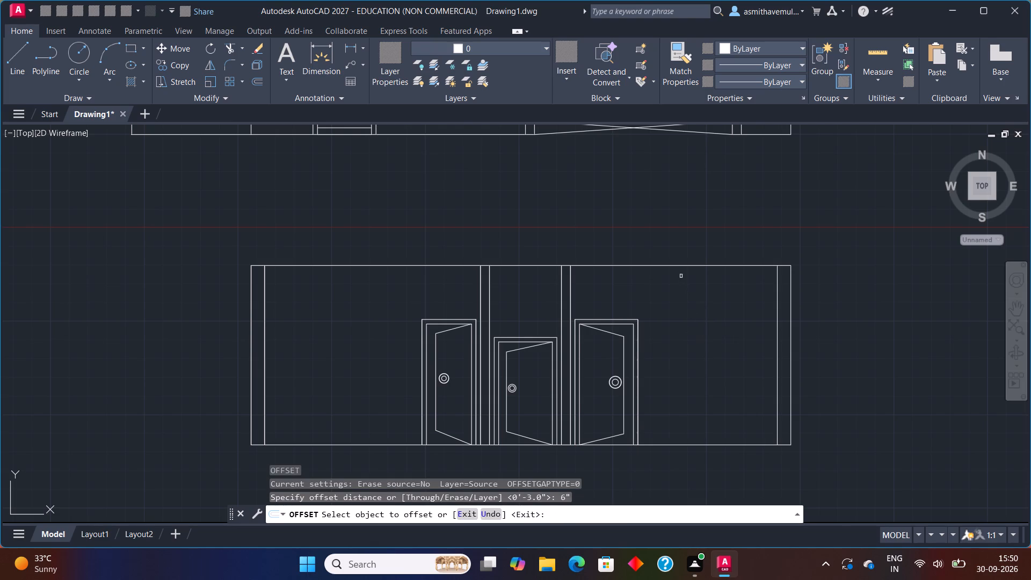
left_click(680, 266)
left_click(680, 253)
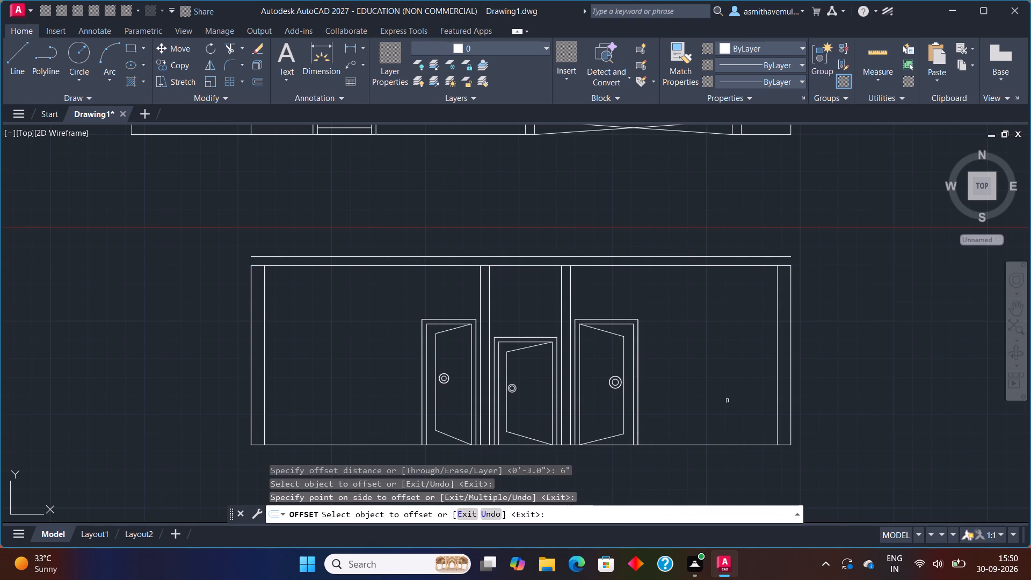
left_click(730, 446)
left_click(730, 470)
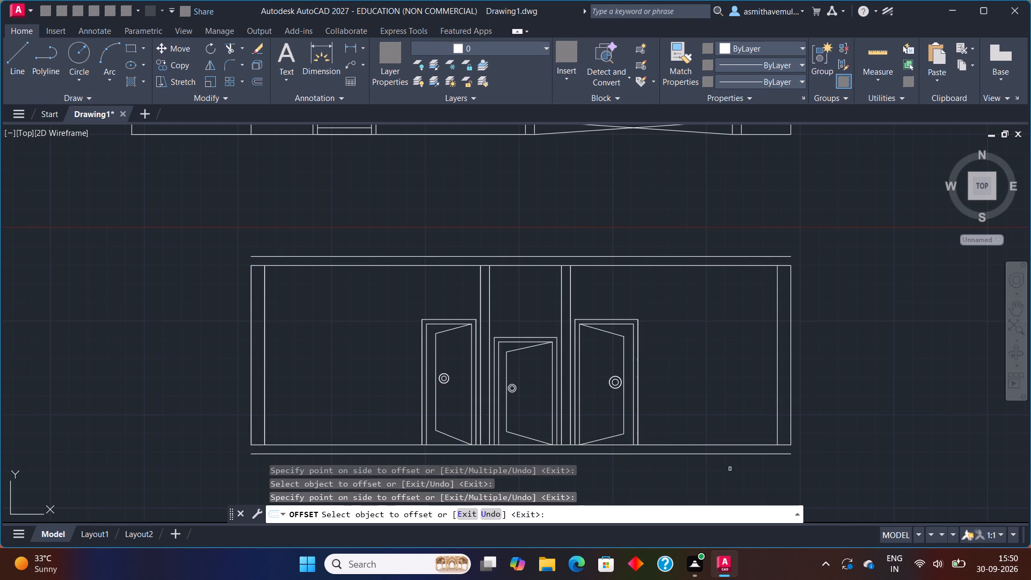
key("Escape")
Offset the line above the section's top line 3' upward to mark the parapet height.
key("o")
key("Return")
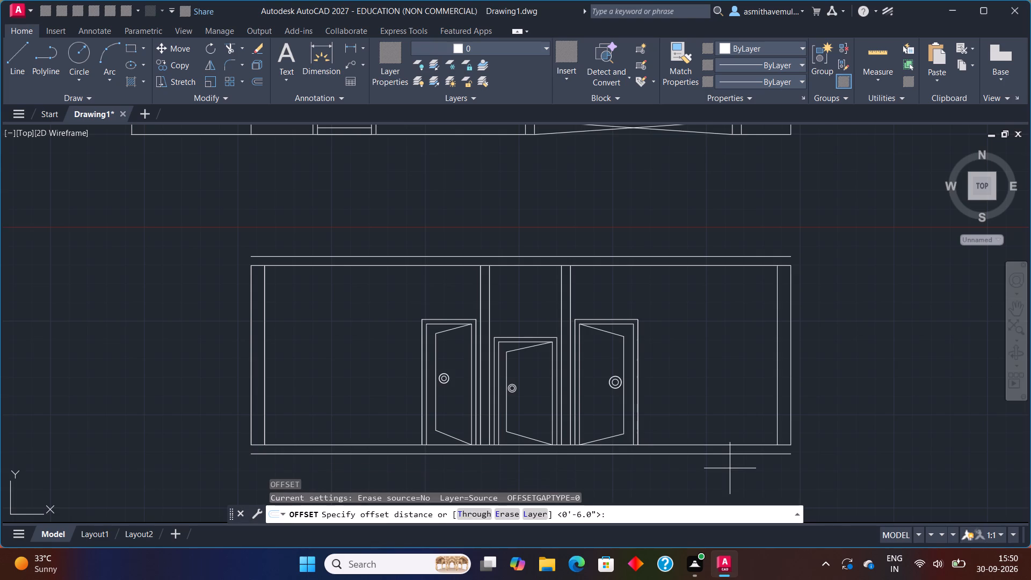
type("3'")
key("Return")
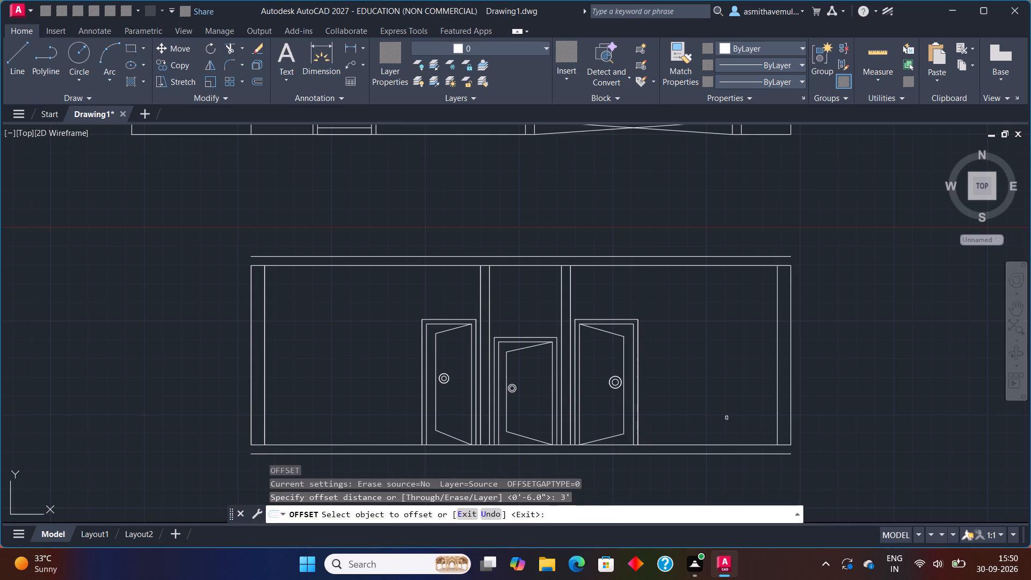
left_click(705, 257)
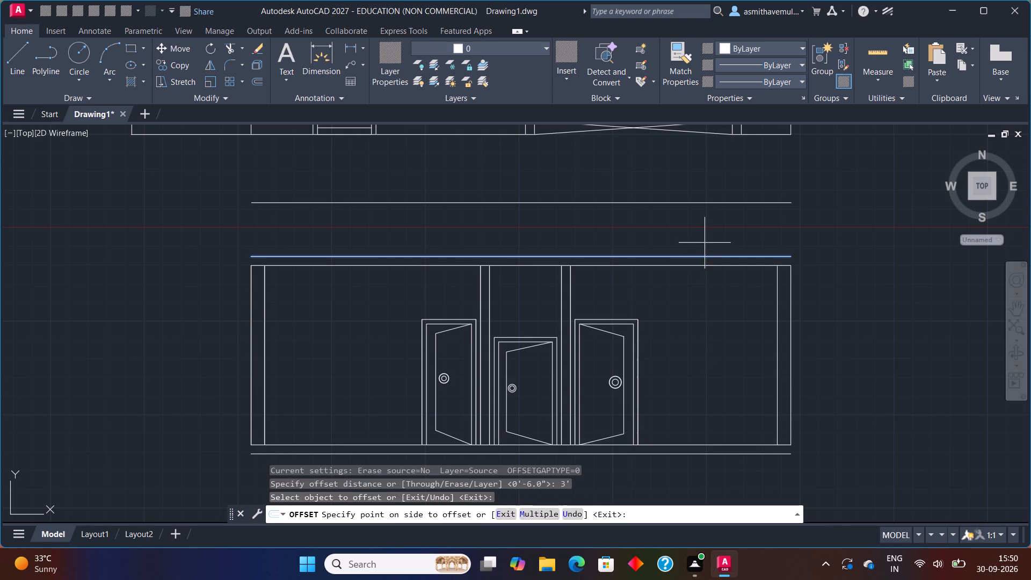
left_click(705, 237)
key("Escape")
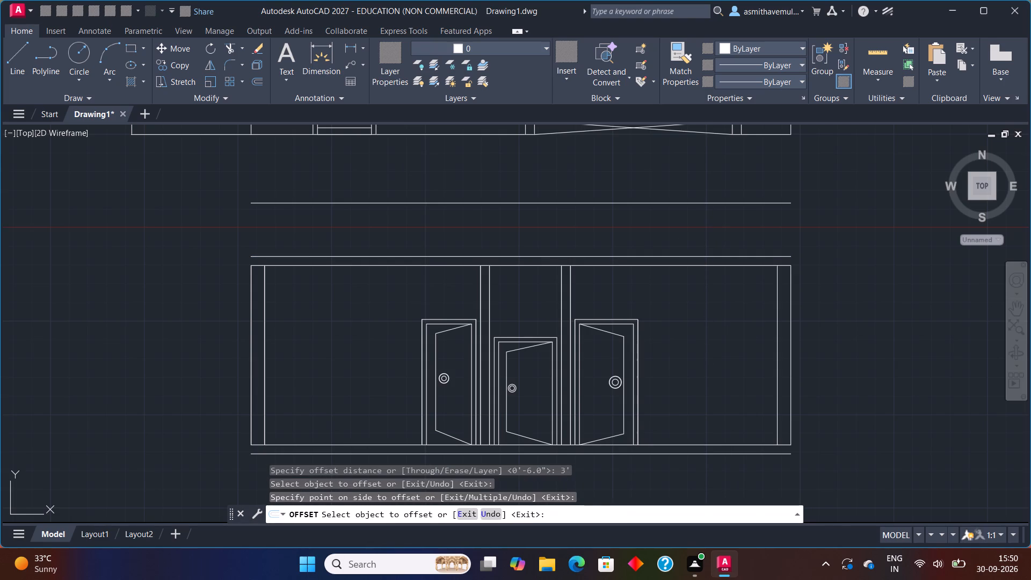
Extend both outer wall lines of the section up through the slab line to the new parapet top line.
type("EXTEND")
key("Return")
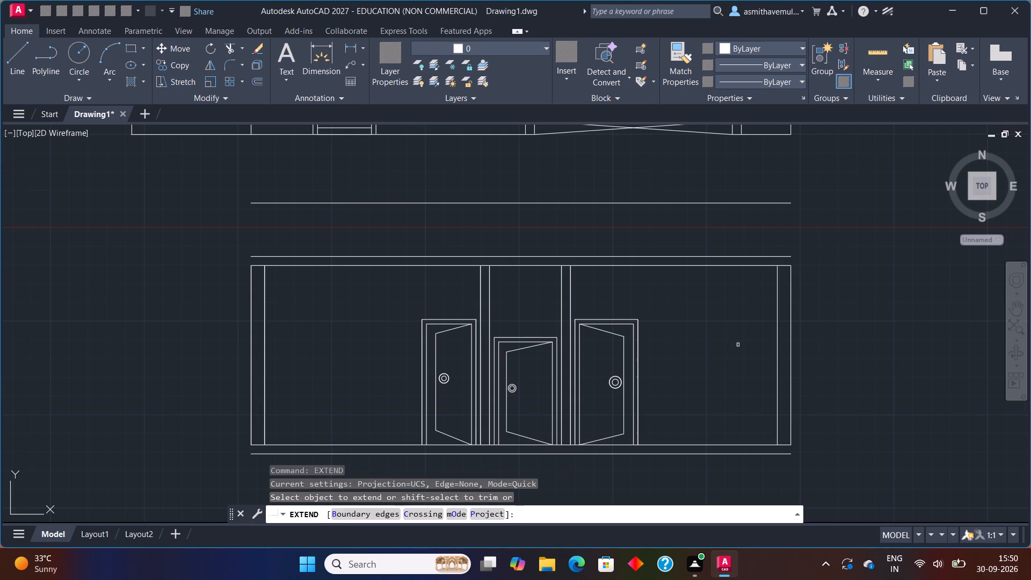
left_click(791, 291)
left_click(791, 279)
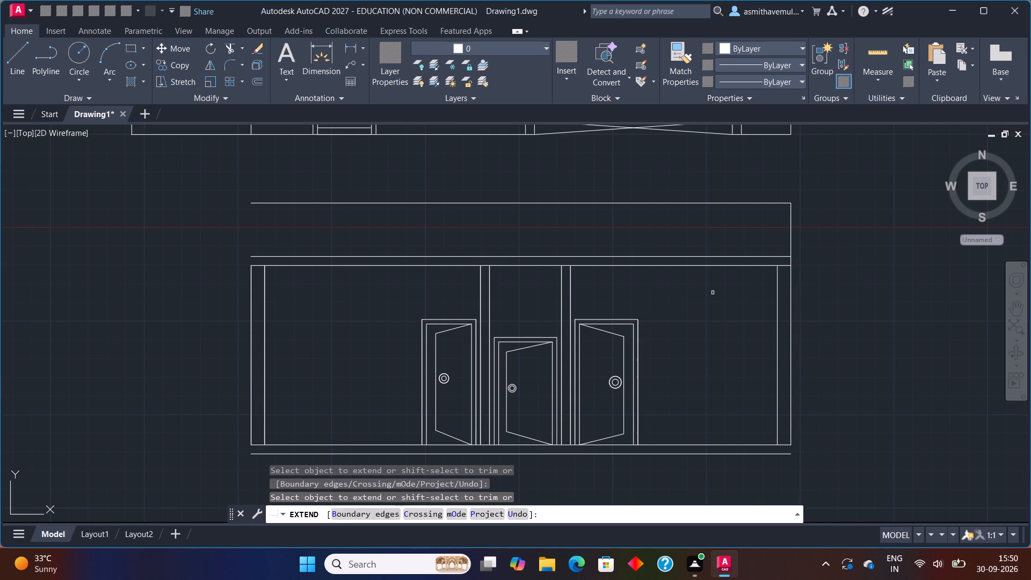
left_click(251, 282)
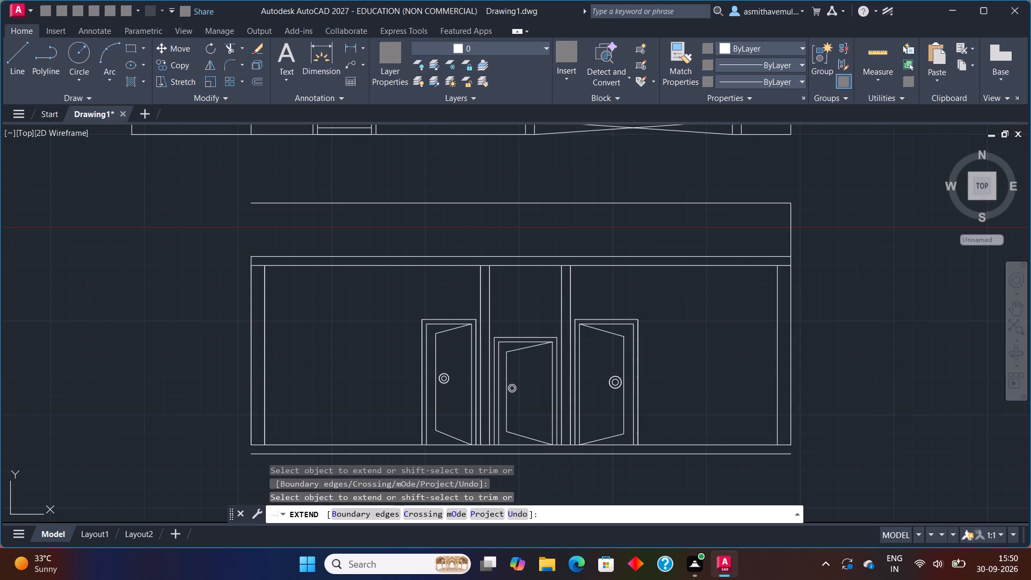
left_click(252, 272)
key("Escape")
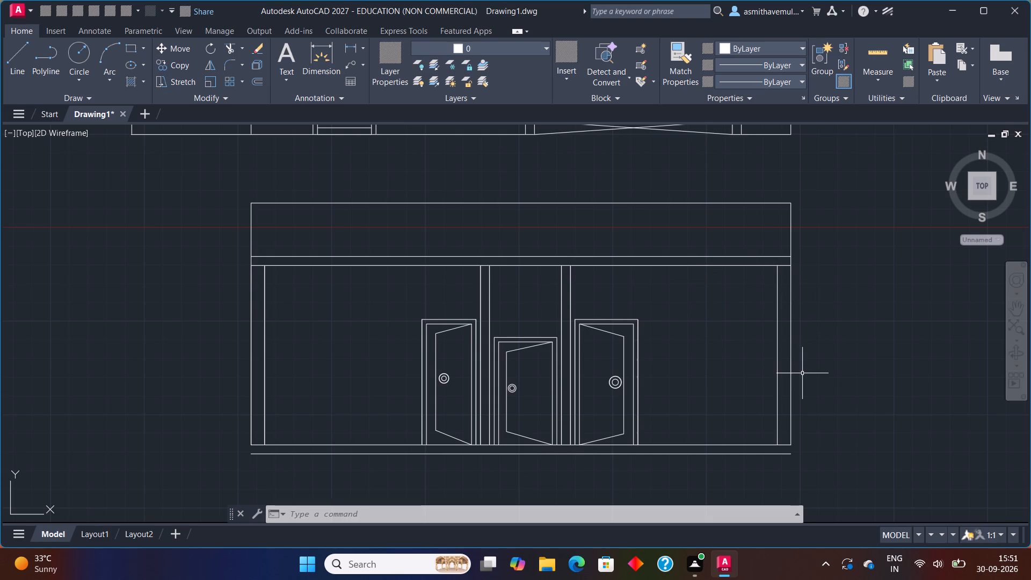
Trim the floor line between the inner and outer faces of both end walls.
type("TRIM")
key("Return")
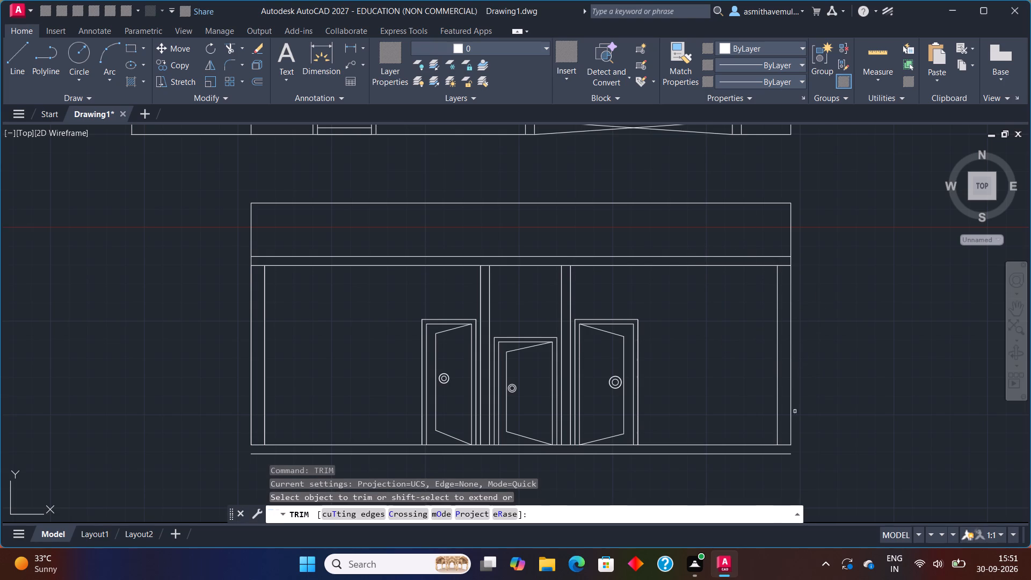
left_click(787, 444)
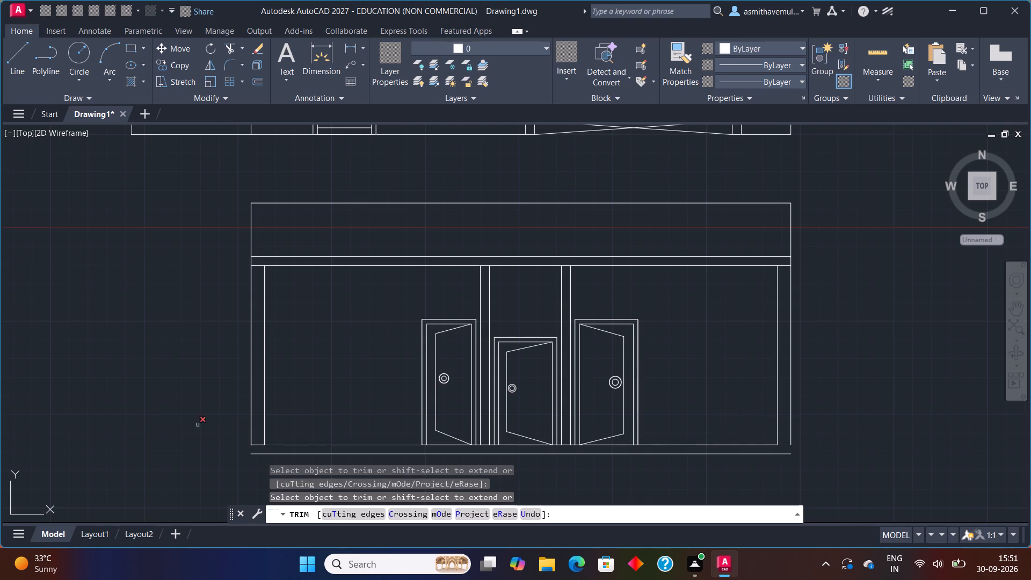
left_click(260, 447)
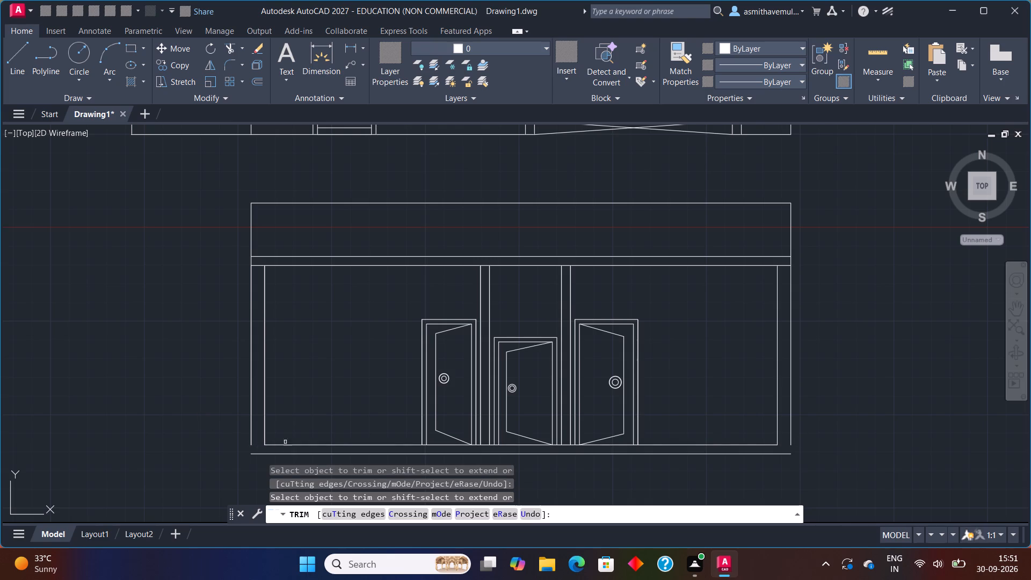
key("Escape")
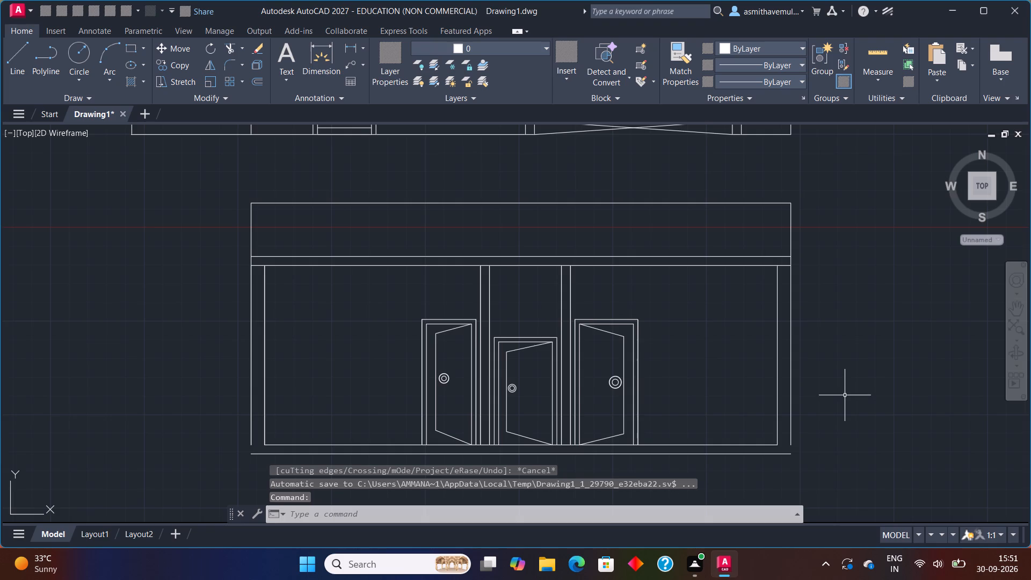
With ortho on, start a stepped footing outline beside the section: 3'6" base, 9" up, 6" in, 9" up, 6" in, 1' up.
middle_click_drag(845, 395, 653, 379)
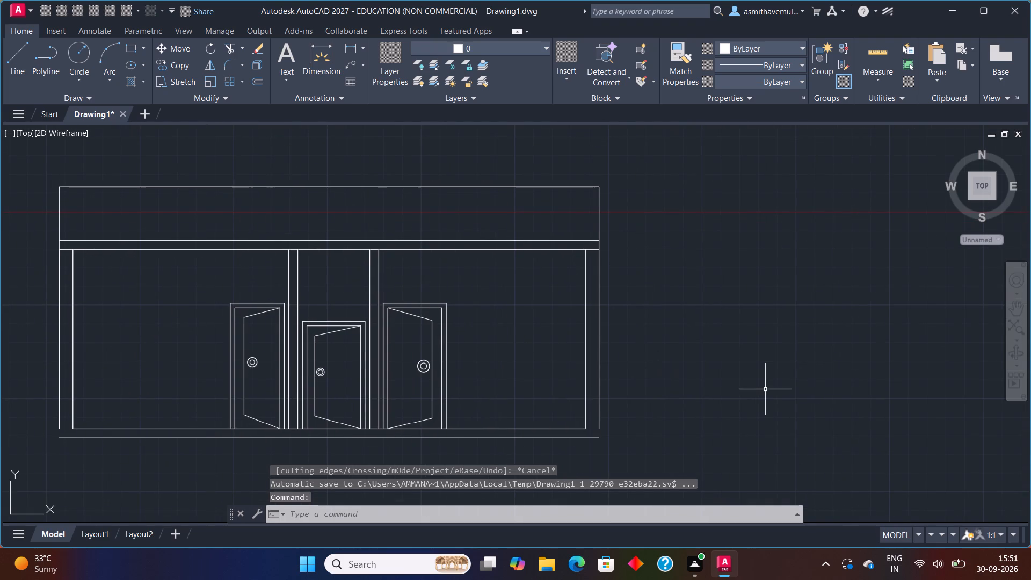
key("l")
key("Return")
left_click(757, 414)
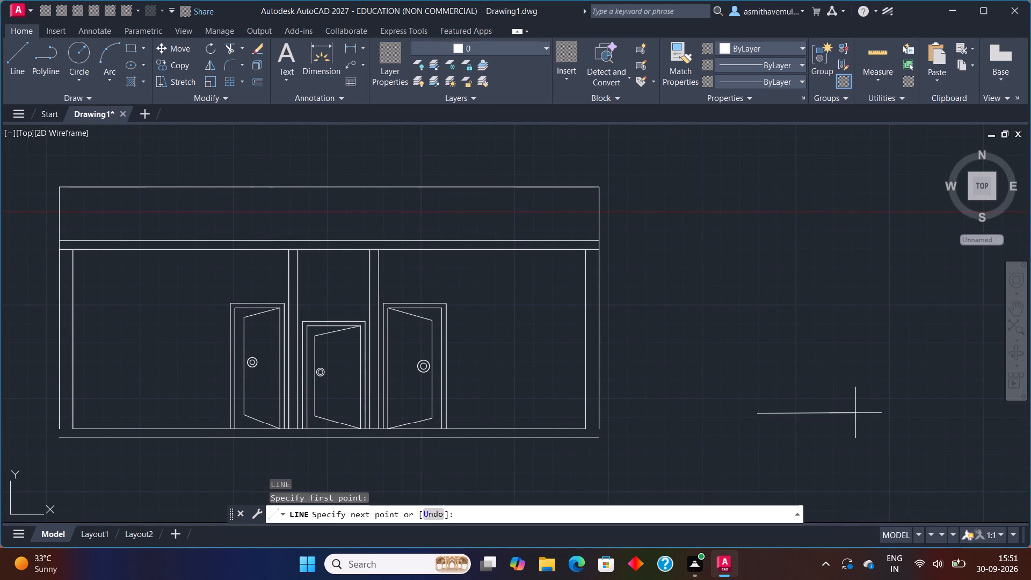
key("F8")
type("3'6")
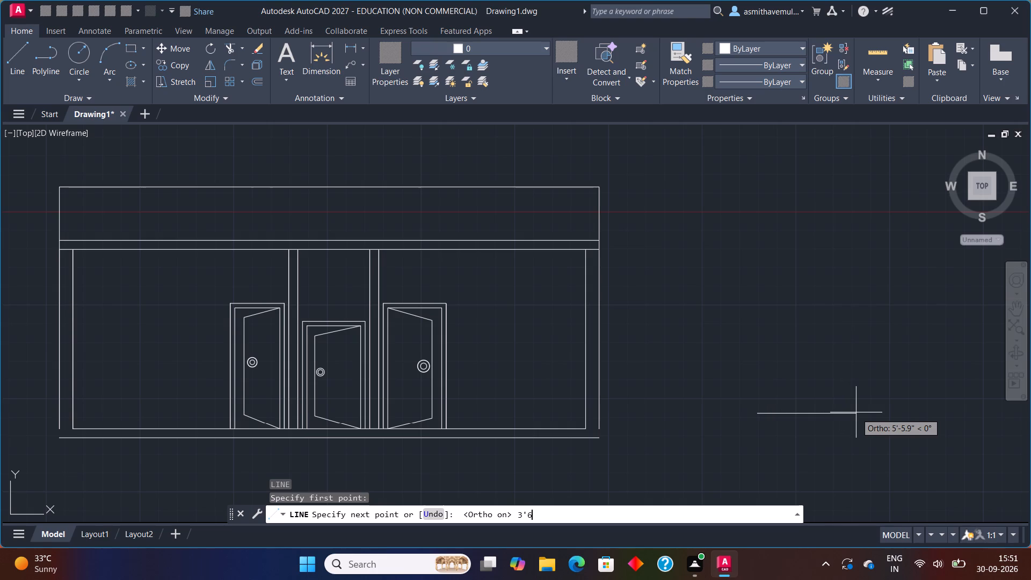
key("shift+quotedbl")
key("Return")
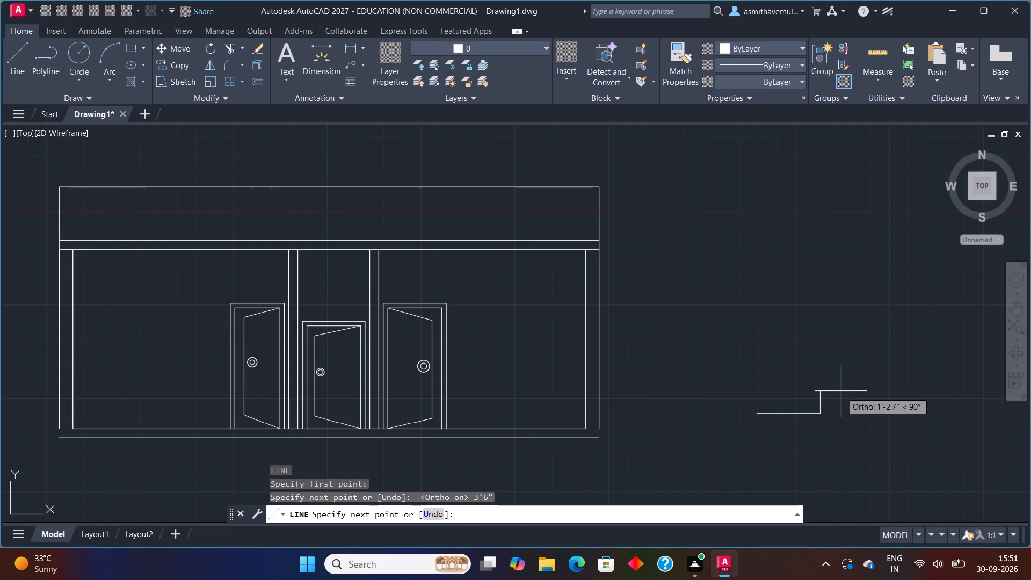
key("9")
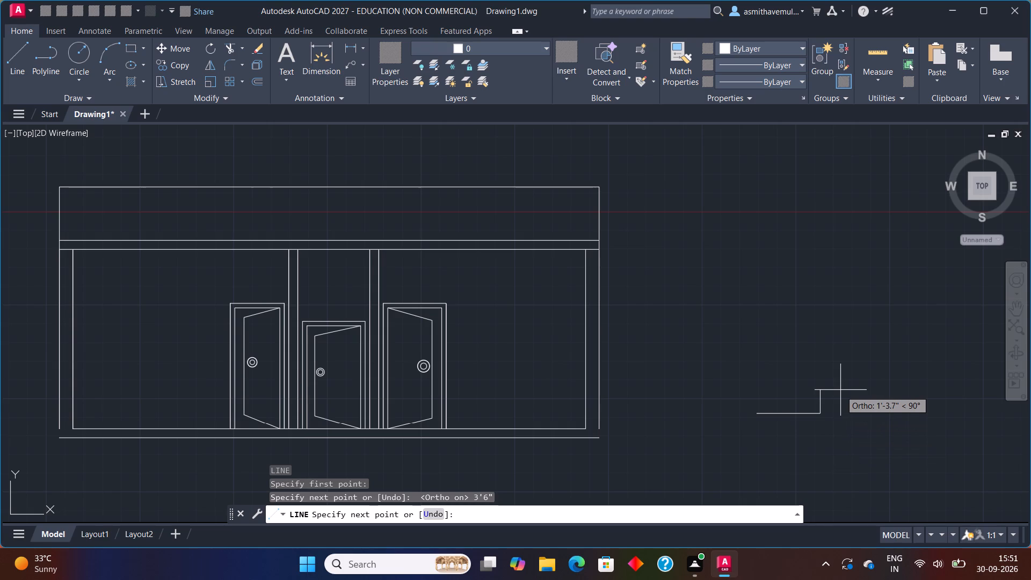
key("shift+quotedbl")
key("Return")
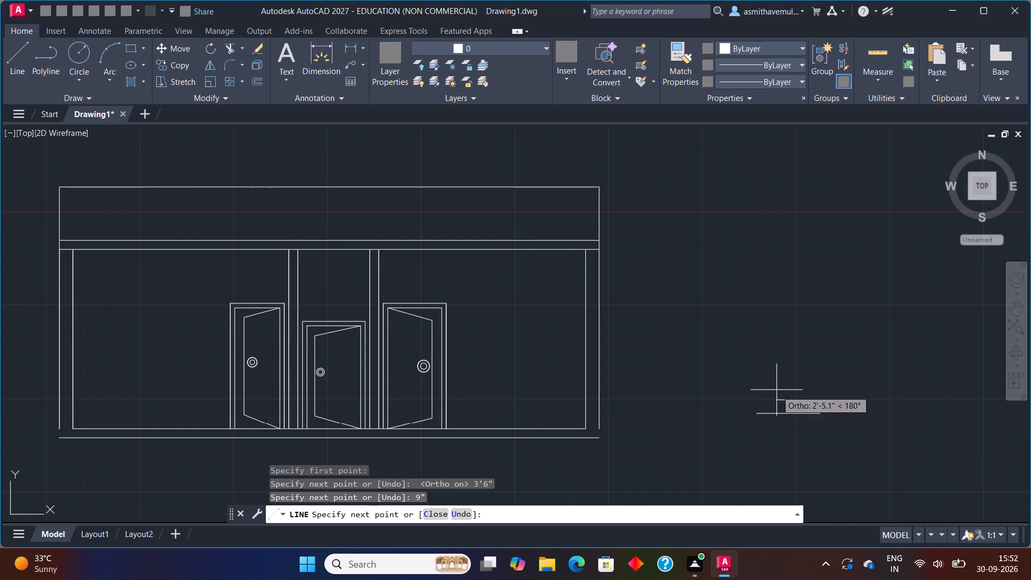
key("6")
key("shift+quotedbl")
key("Return")
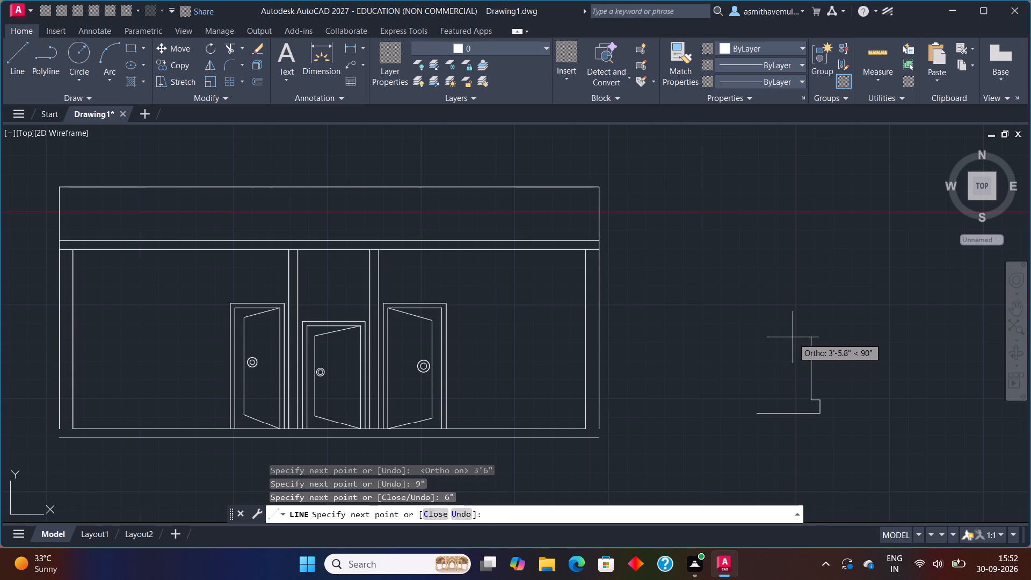
key("9")
key("shift+quotedbl")
key("Return")
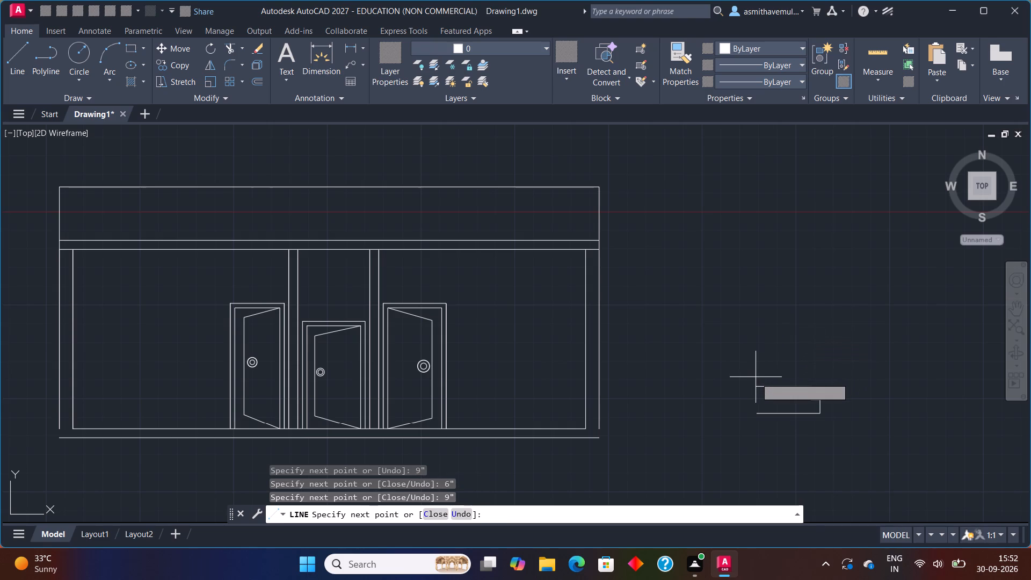
key("6")
key("shift+quotedbl")
key("Return")
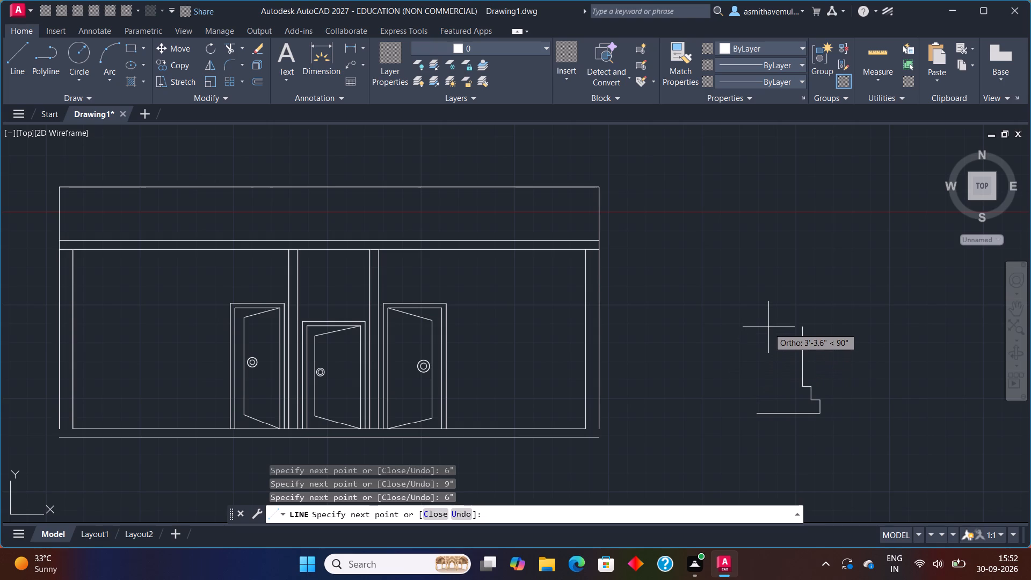
type("1'")
key("Return")
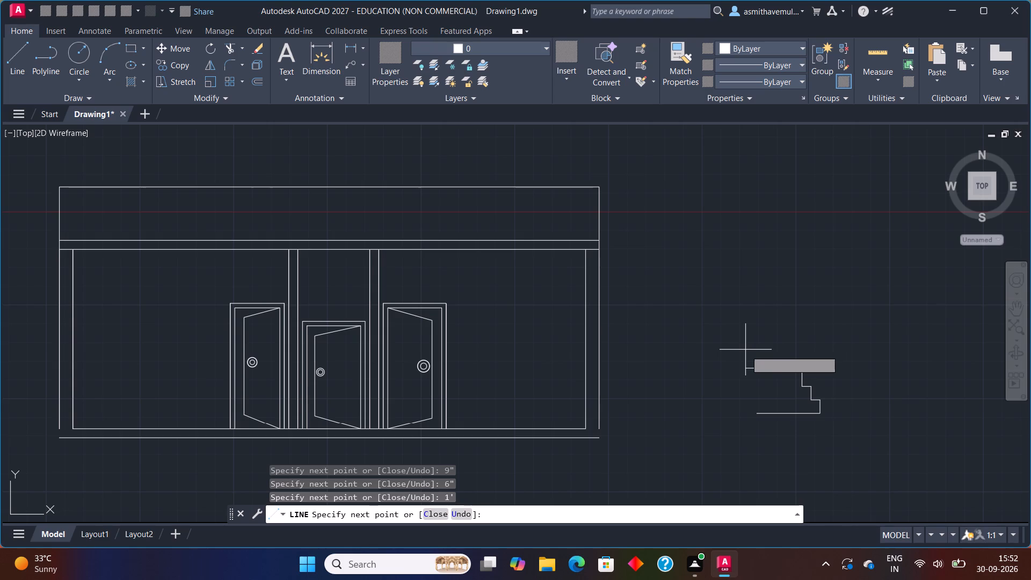
Complete the footing outline with a 1'6" top, 1' down, 6" out, 9" down, 6" out, and down to the base's start point.
key("1")
type("'6")
key("shift+quotedbl")
key("Return")
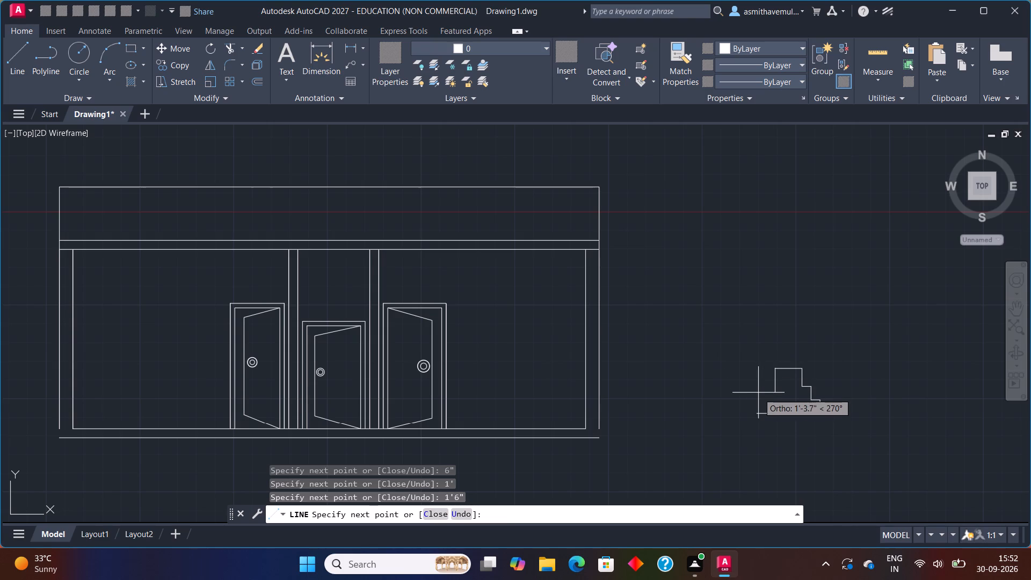
type("1'")
key("Return")
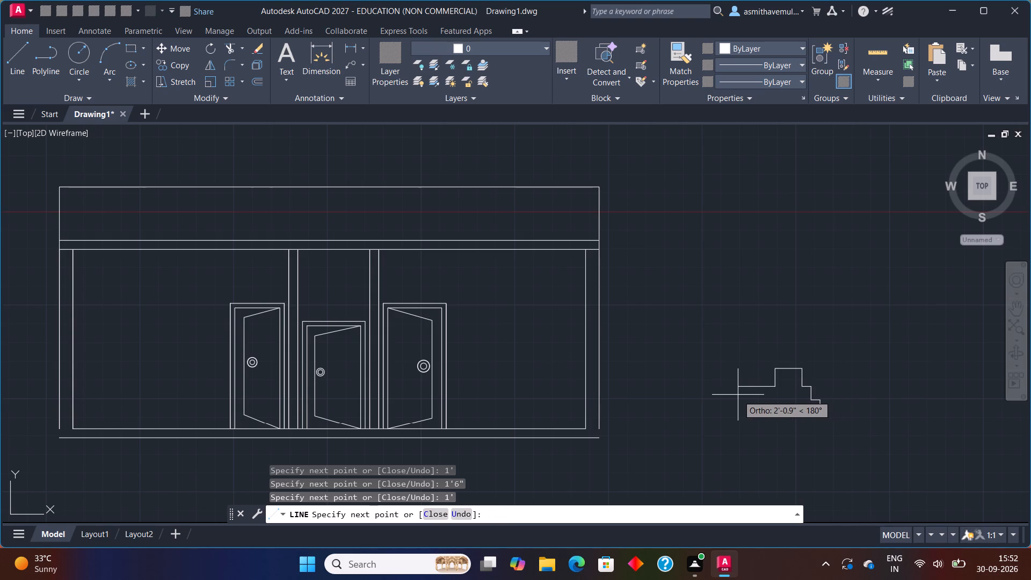
key("6")
key("shift+quotedbl")
key("Return")
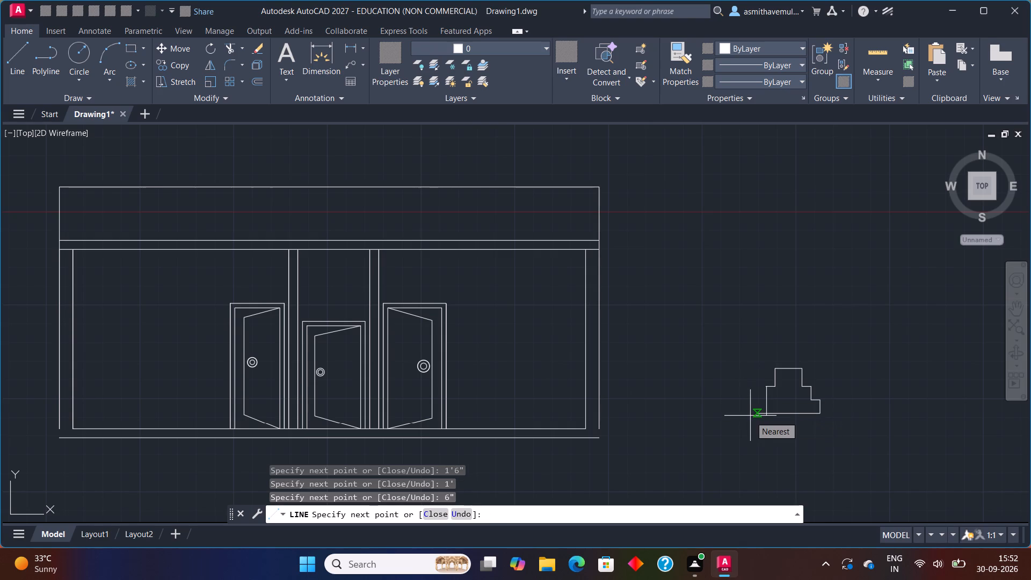
key("9")
key("shift+quotedbl")
key("Return")
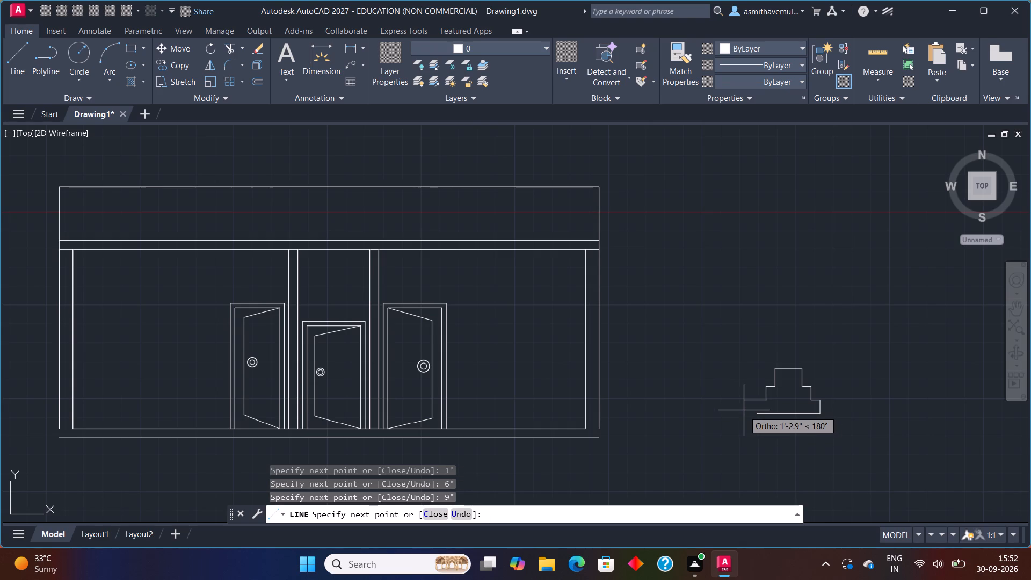
type("6\"")
key("Return")
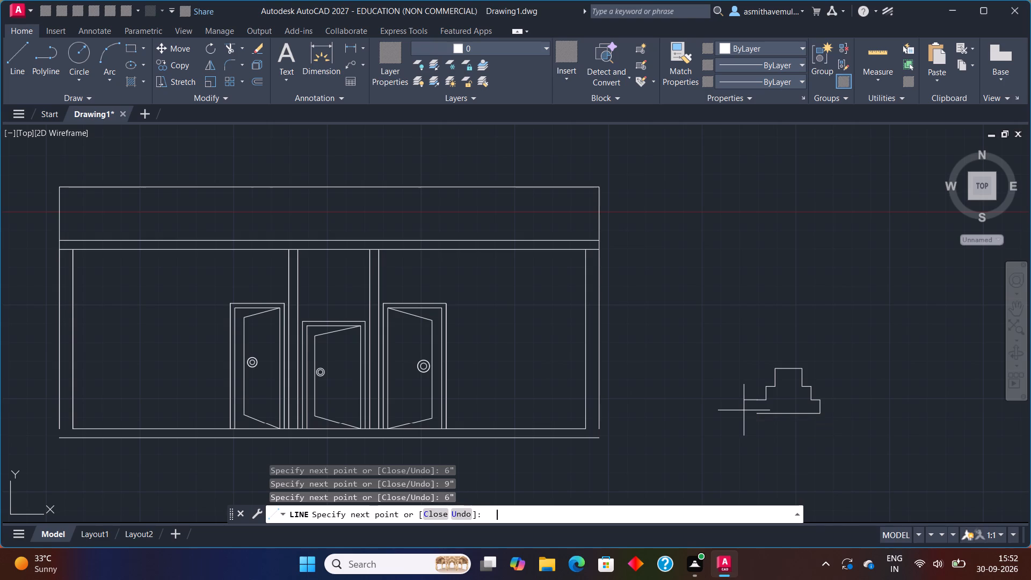
scroll(752, 414, "up", 4)
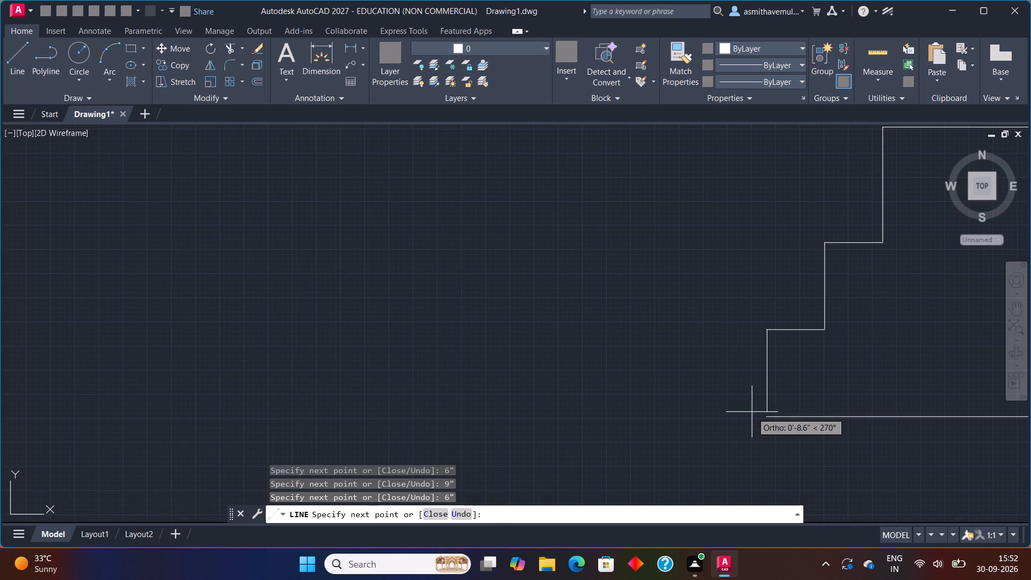
left_click(766, 416)
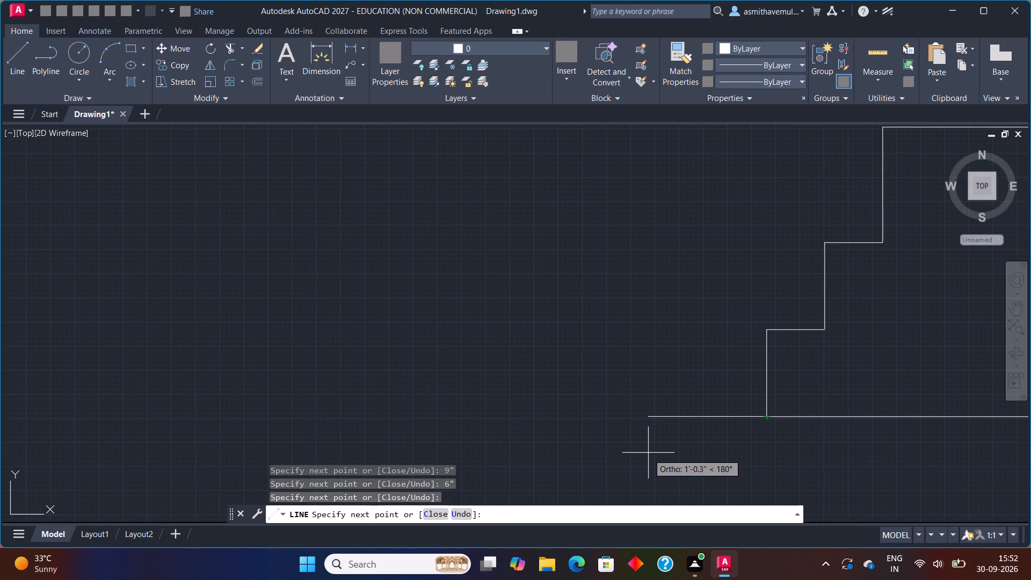
key("Escape")
Join all the segments of the stepped footing outline into one polyline.
scroll(730, 363, "down", 3)
left_click_drag(858, 313, 821, 303)
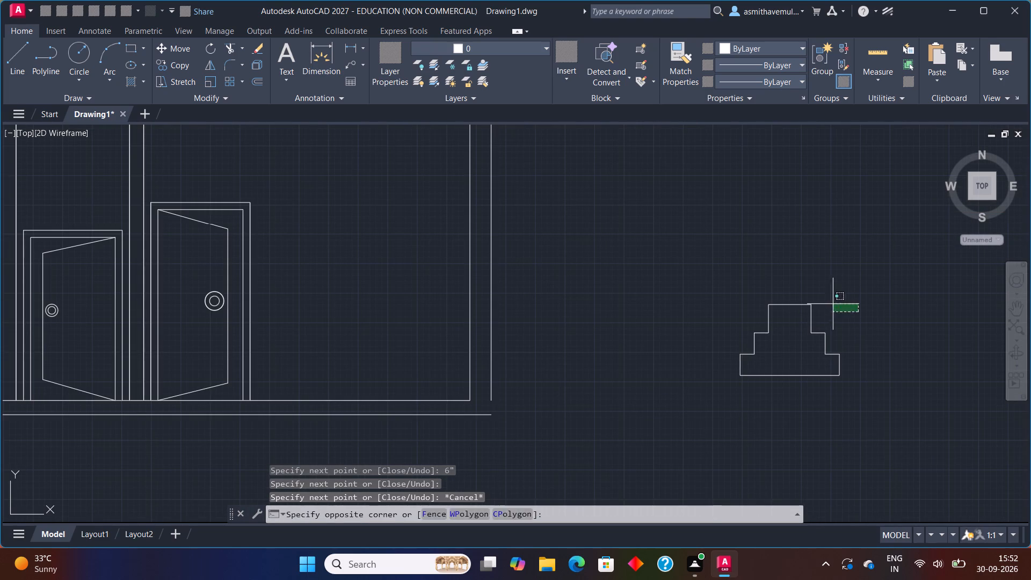
left_click_drag(854, 294, 837, 398)
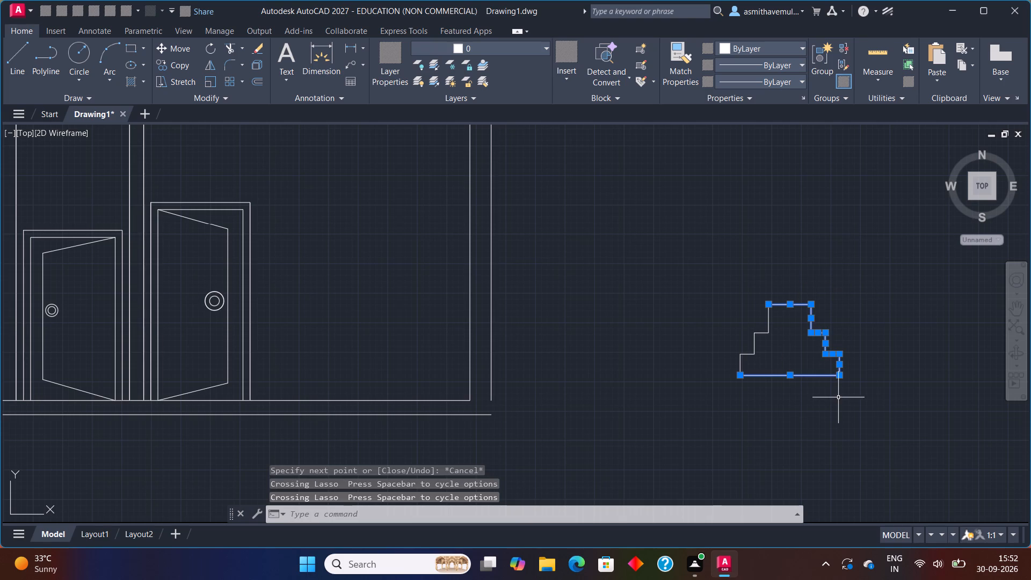
left_click_drag(799, 248, 867, 454)
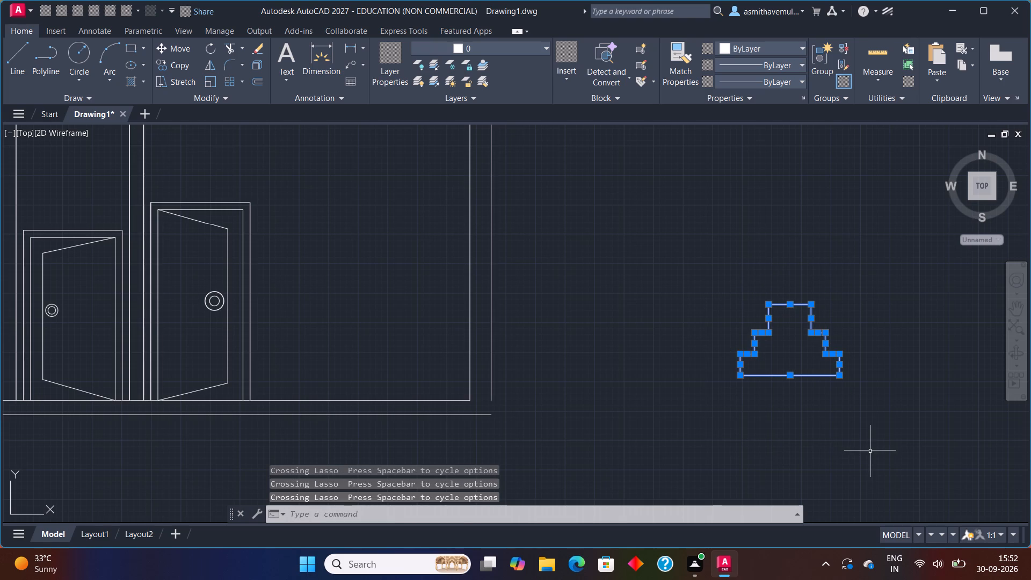
key("j")
key("Return")
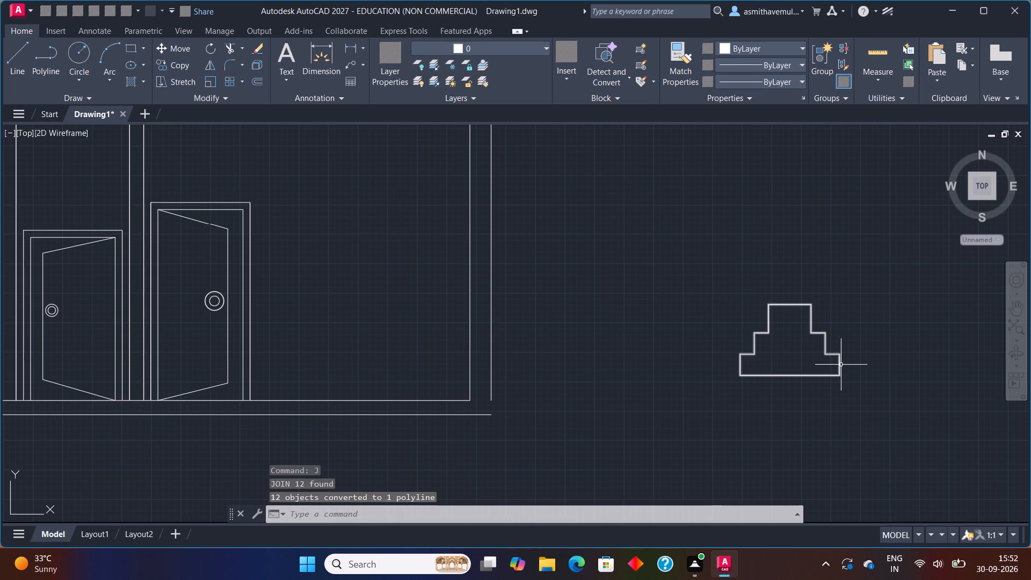
Move the footing polyline by its lower-left corner, with ortho off, to just below the section's left end wall.
left_click_drag(850, 281, 855, 439)
key("comma")
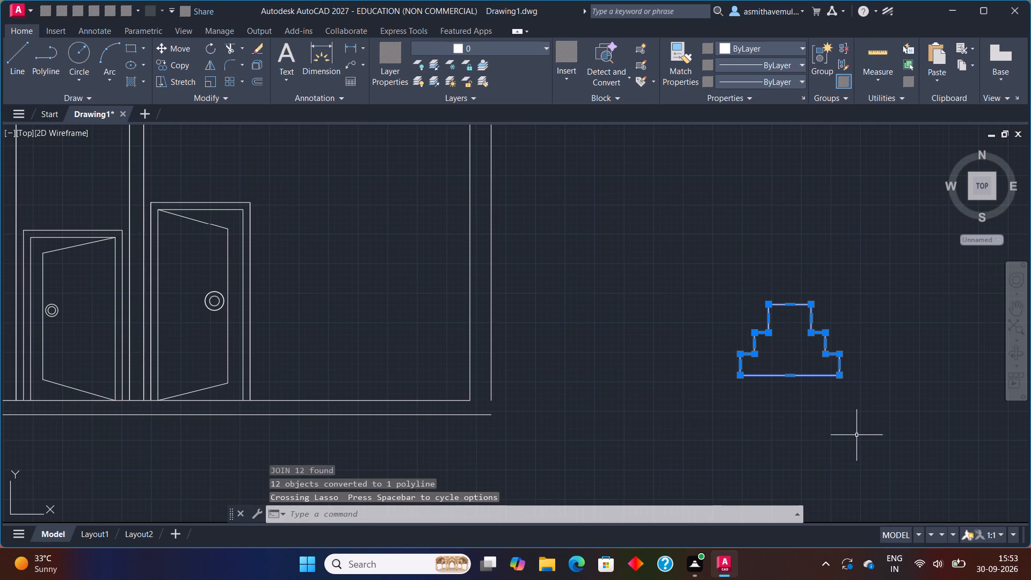
key("BackSpace")
key("n")
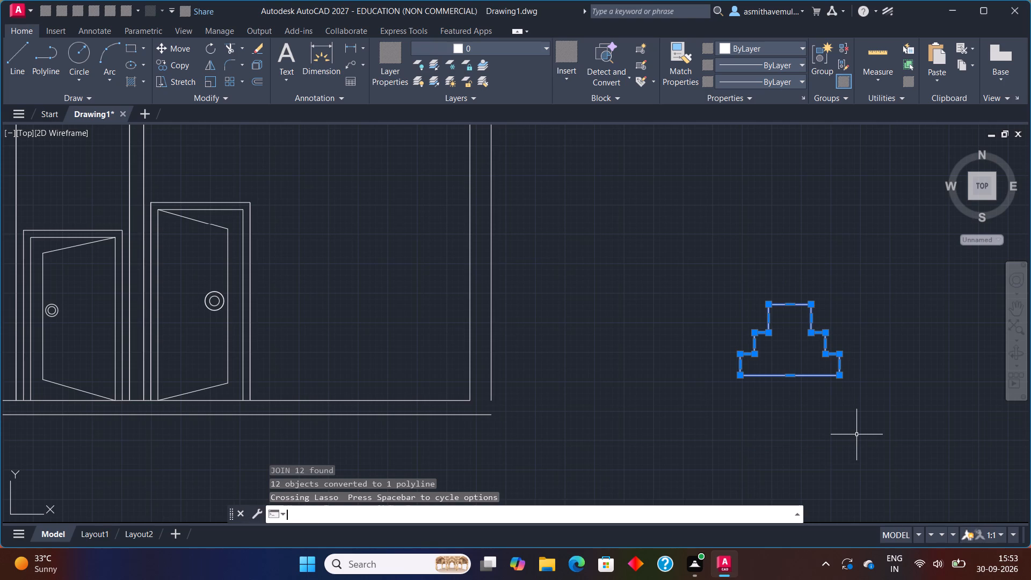
key("BackSpace")
key("BackSpace")
key("m")
key("Return")
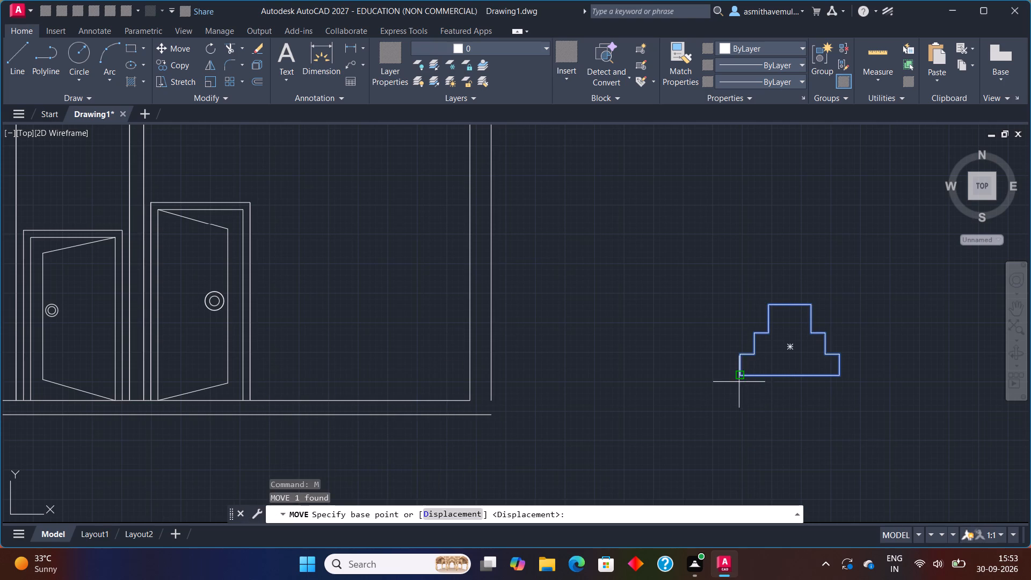
left_click(738, 379)
scroll(349, 382, "down", 2)
middle_click_drag(445, 391, 630, 370)
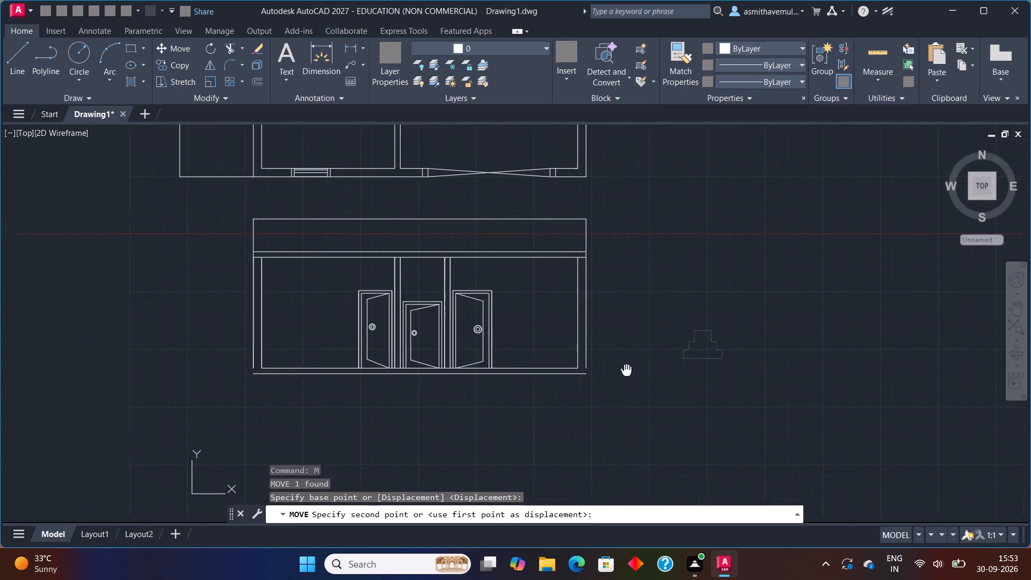
middle_click_drag(630, 370, 647, 367)
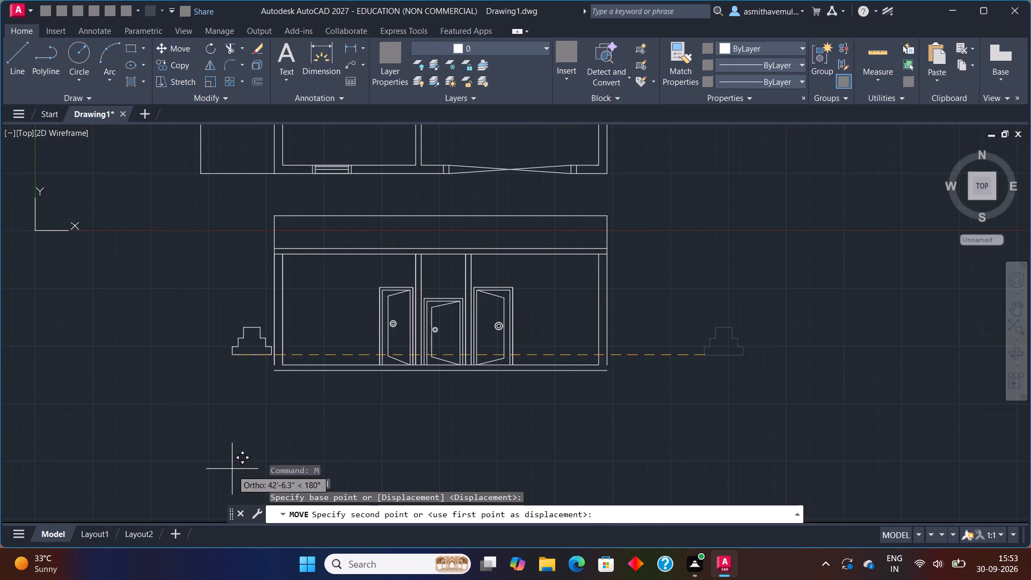
key("F8")
scroll(258, 406, "up", 2)
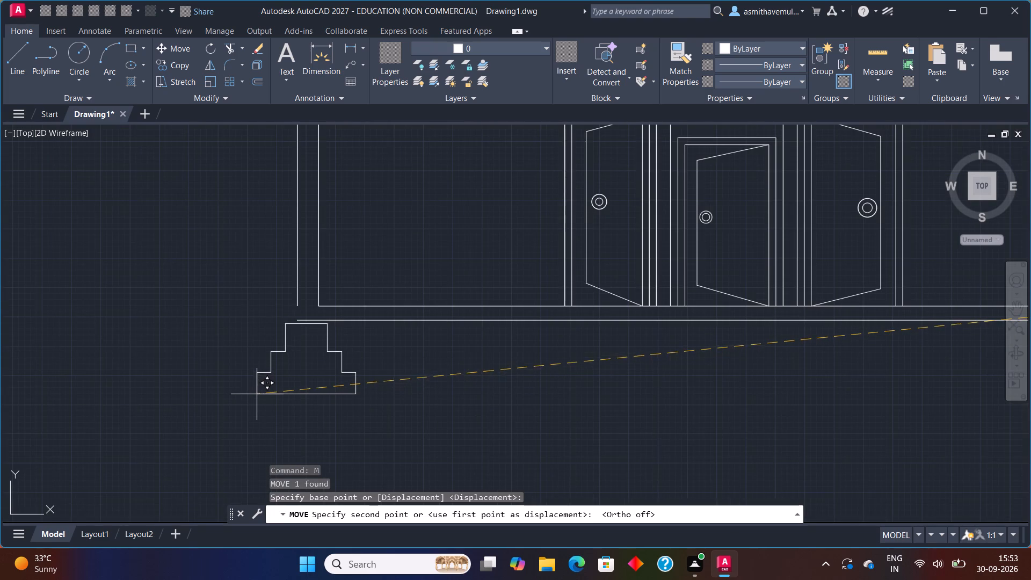
scroll(257, 393, "up", 1)
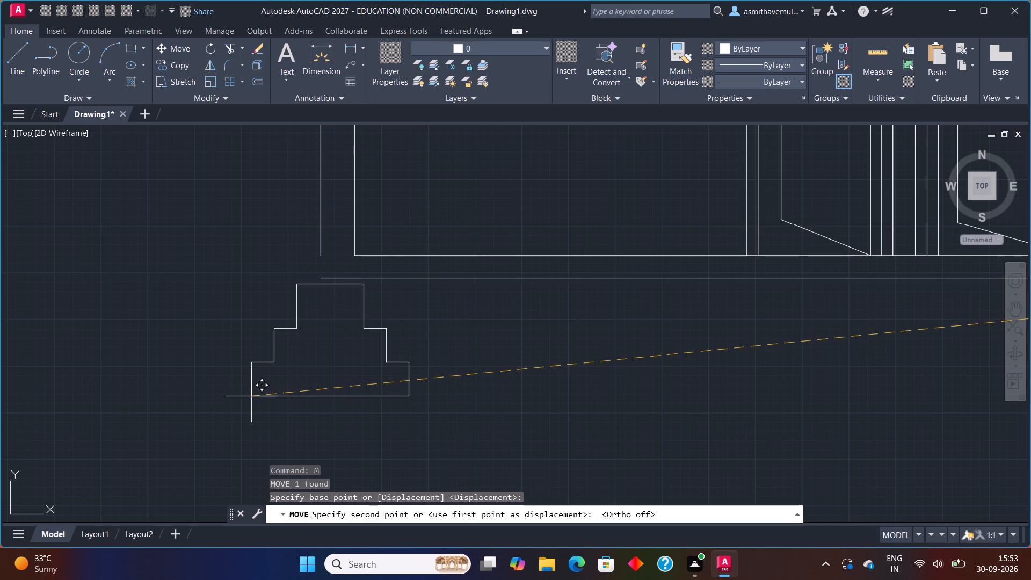
scroll(251, 397, "up", 2)
left_click(246, 475)
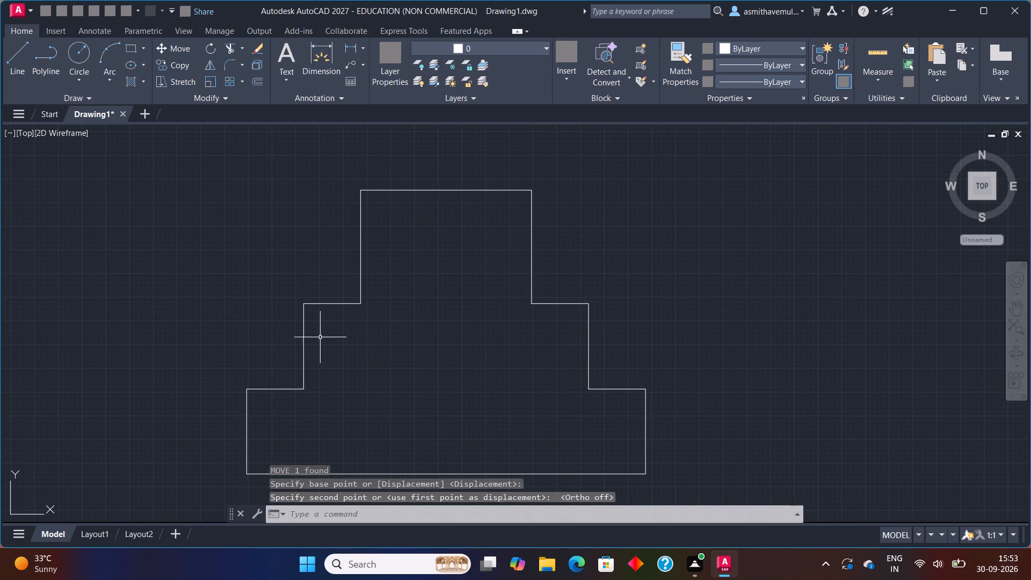
Extend the outer face lines of both end walls down to the lower line beneath the floor line.
scroll(321, 336, "down", 1)
middle_click_drag(384, 288, 354, 372)
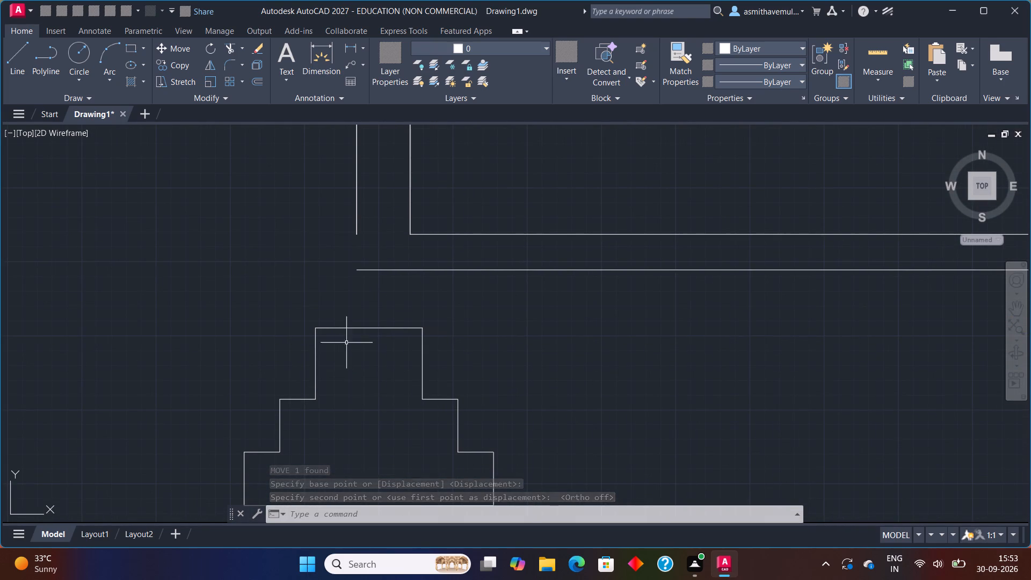
type("EXTEND")
key("Return")
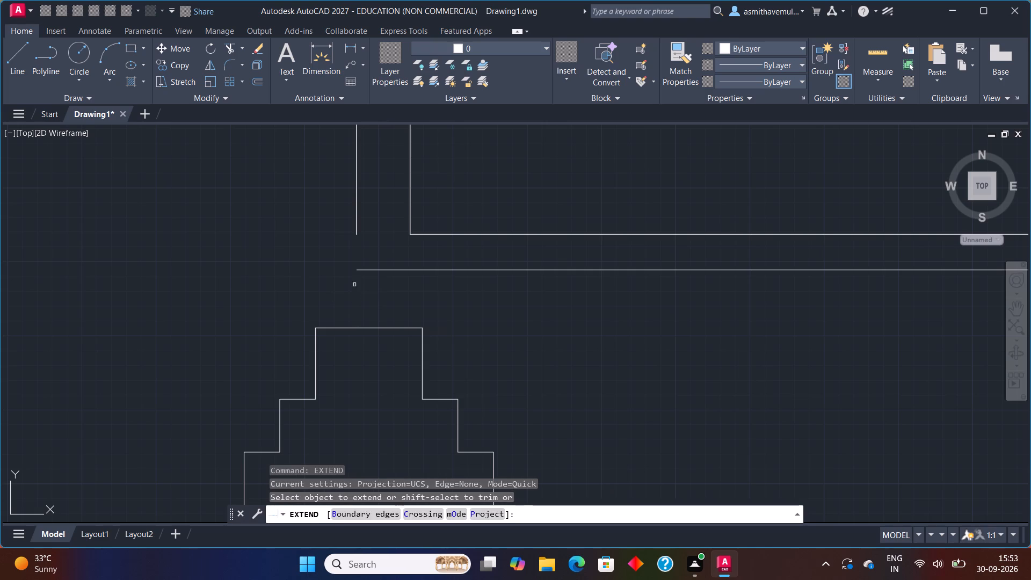
left_click(355, 218)
scroll(509, 229, "down", 3)
middle_click_drag(663, 259, 435, 303)
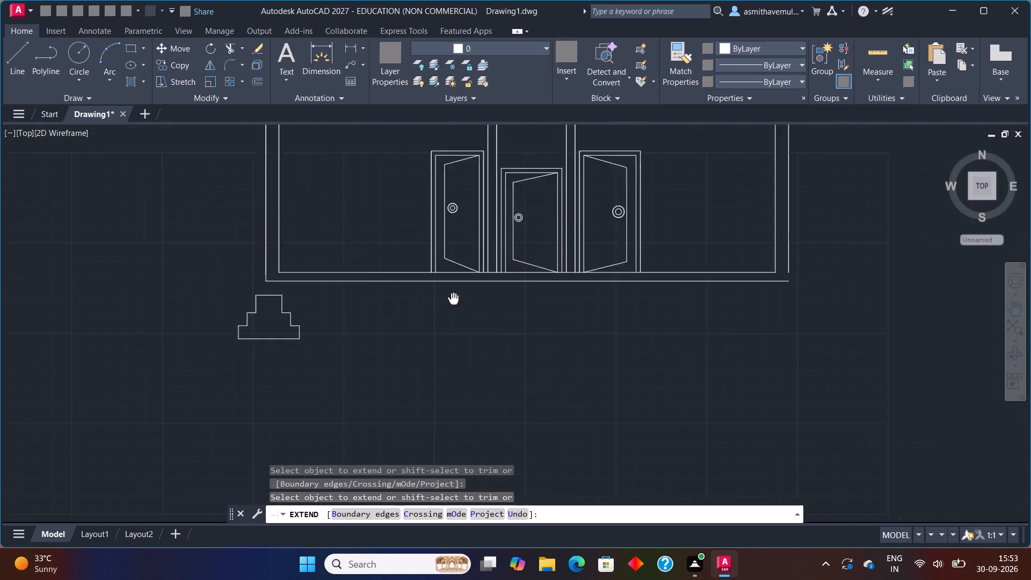
middle_click_drag(435, 303, 395, 311)
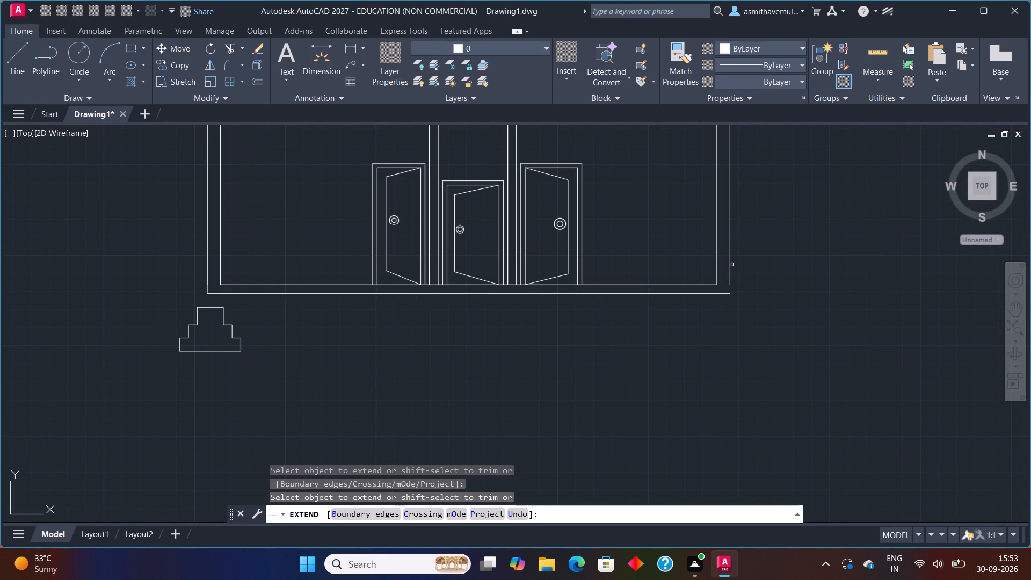
left_click(731, 268)
key("Escape")
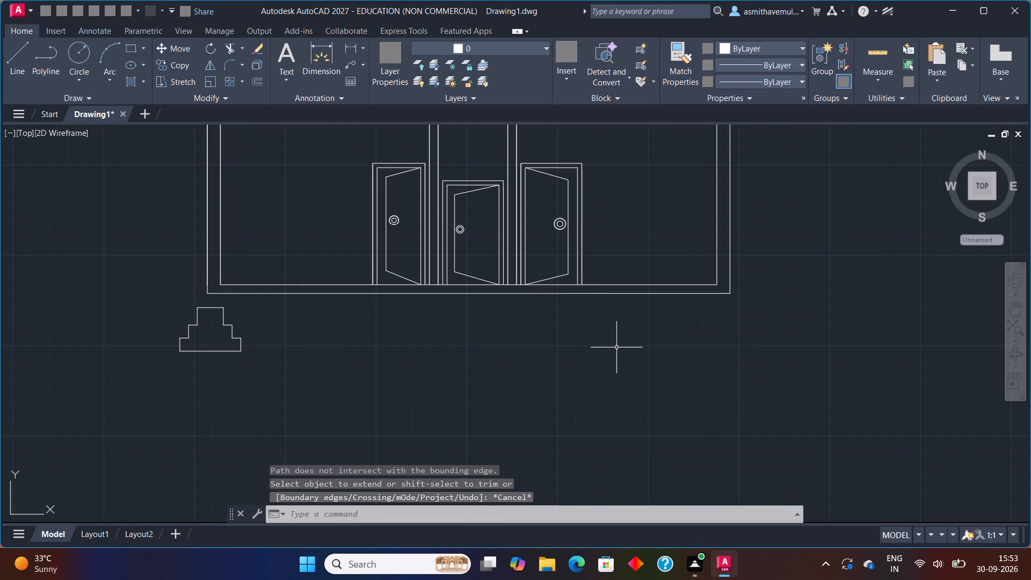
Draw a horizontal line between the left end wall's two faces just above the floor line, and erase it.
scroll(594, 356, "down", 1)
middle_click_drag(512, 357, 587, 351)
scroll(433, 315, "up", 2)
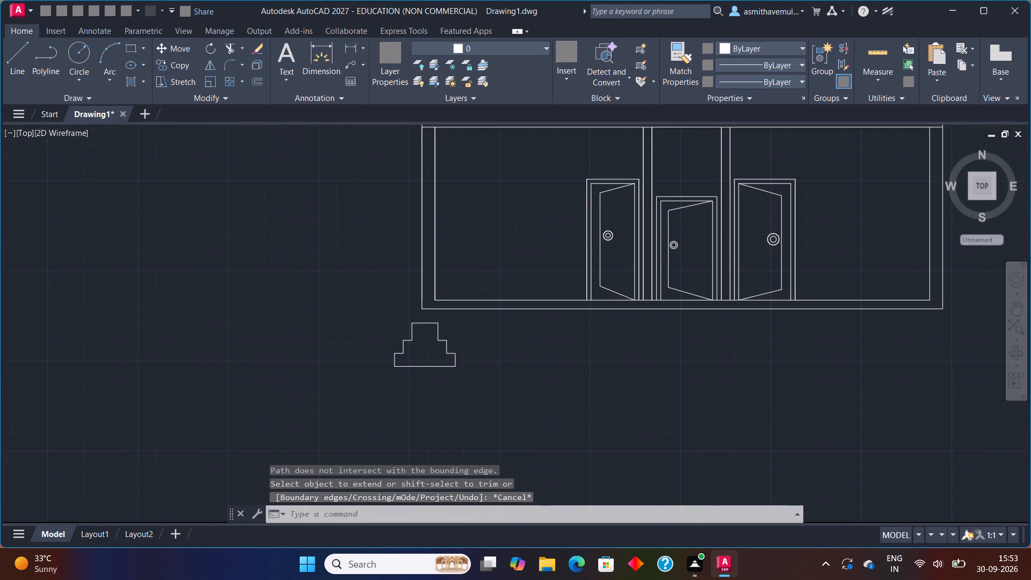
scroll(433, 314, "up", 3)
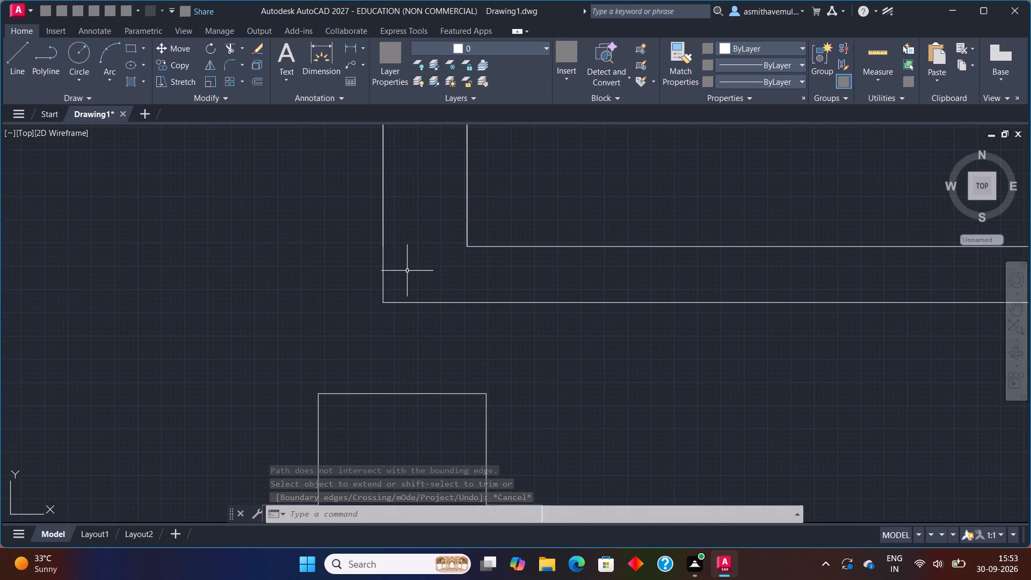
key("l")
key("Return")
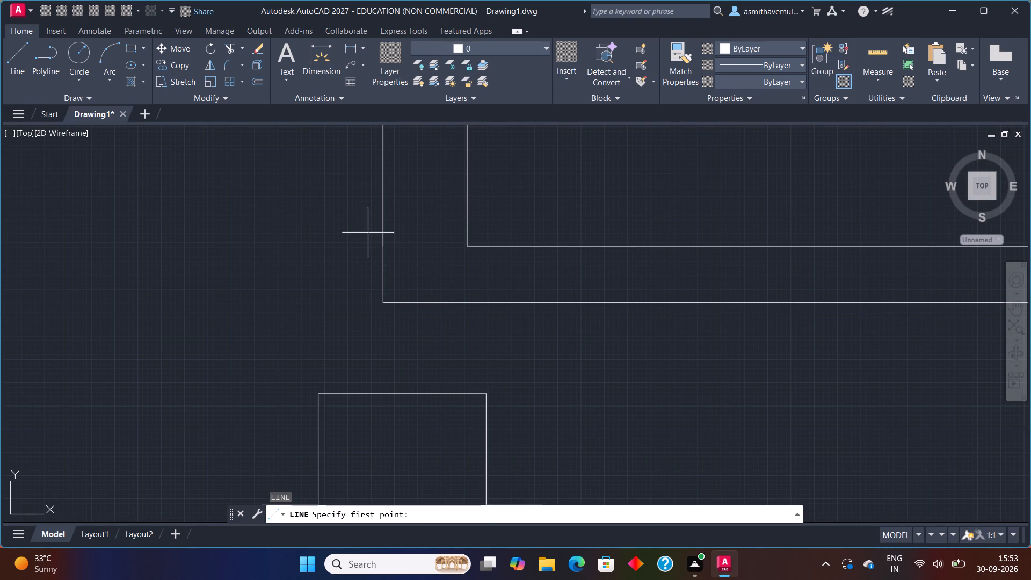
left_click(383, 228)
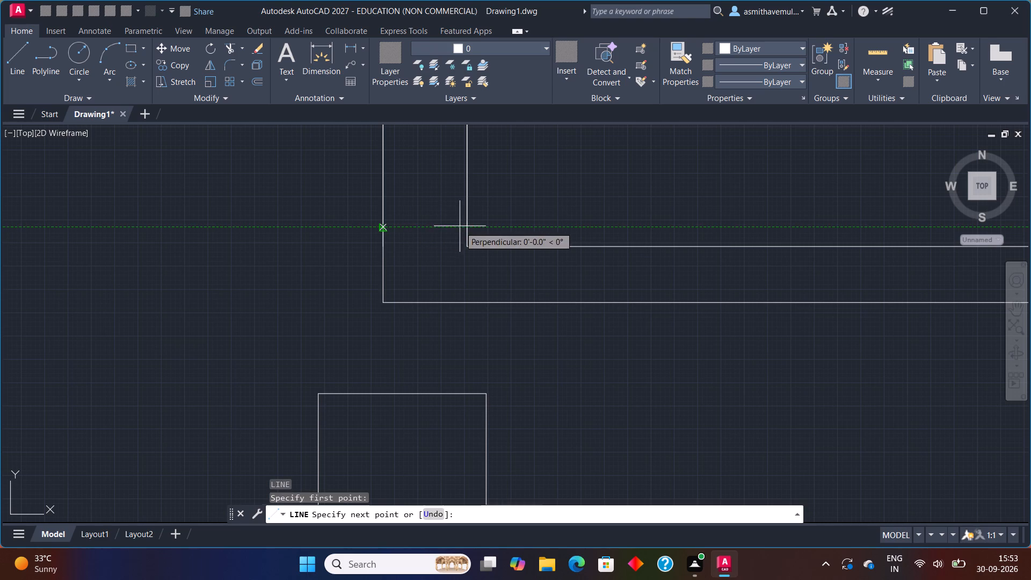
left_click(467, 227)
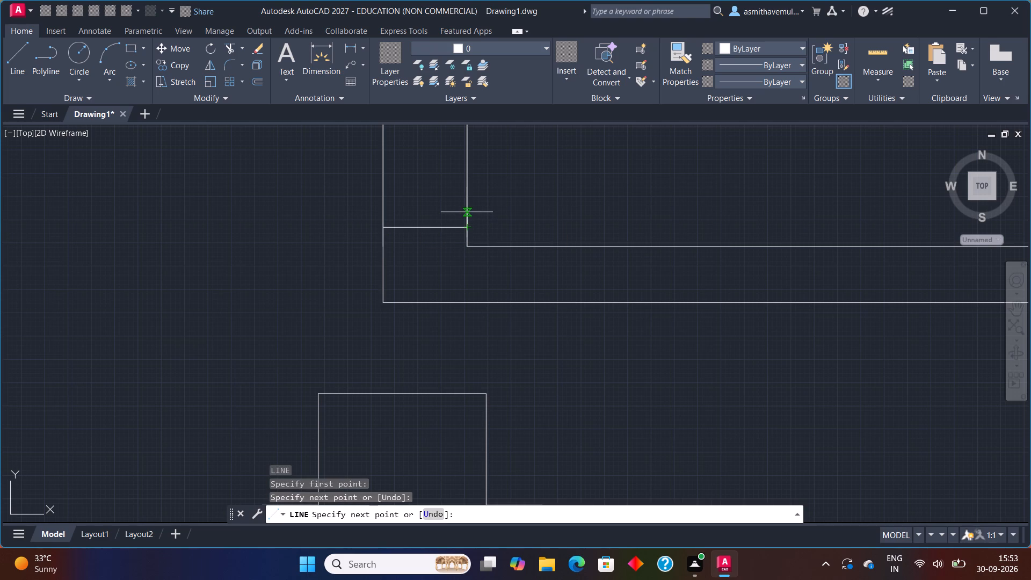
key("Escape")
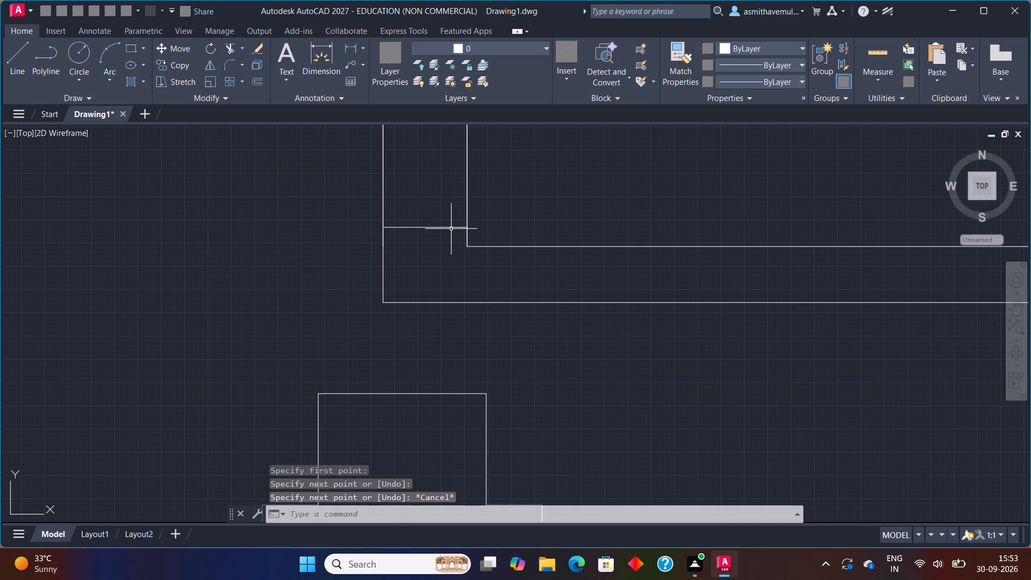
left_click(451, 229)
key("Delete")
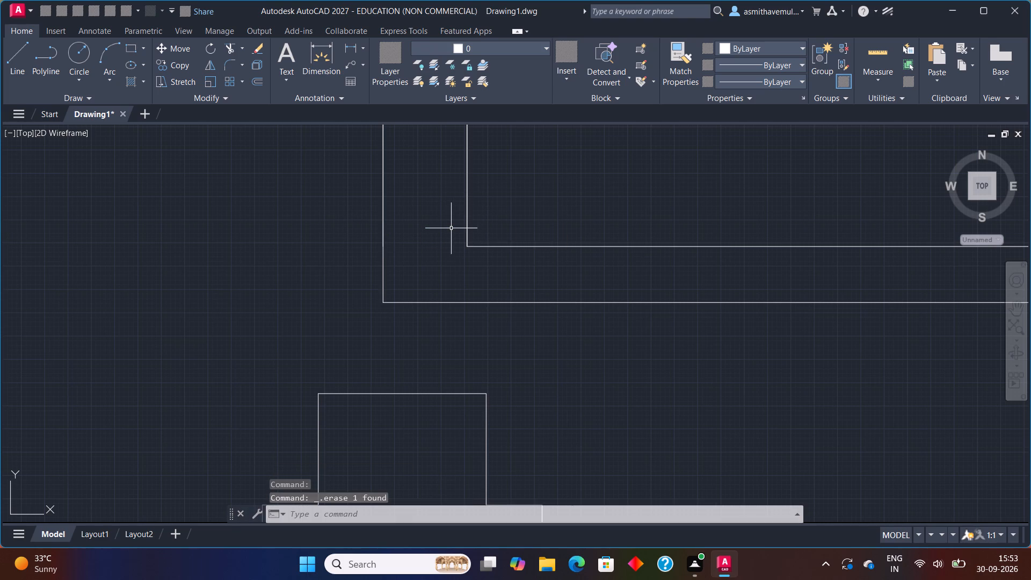
Add a linear dimension across the left end wall's thickness at its base.
type("DLI")
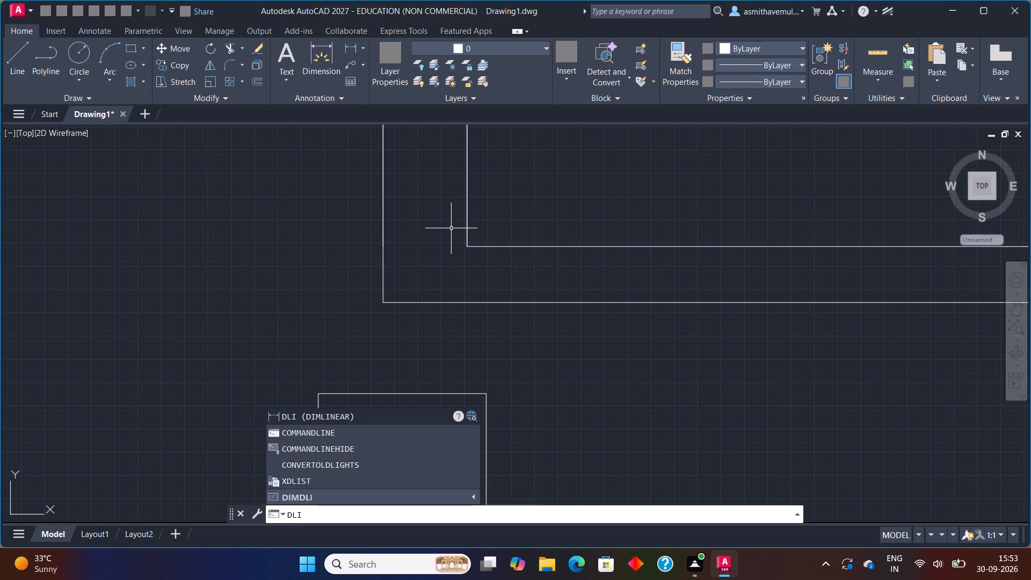
key("Return")
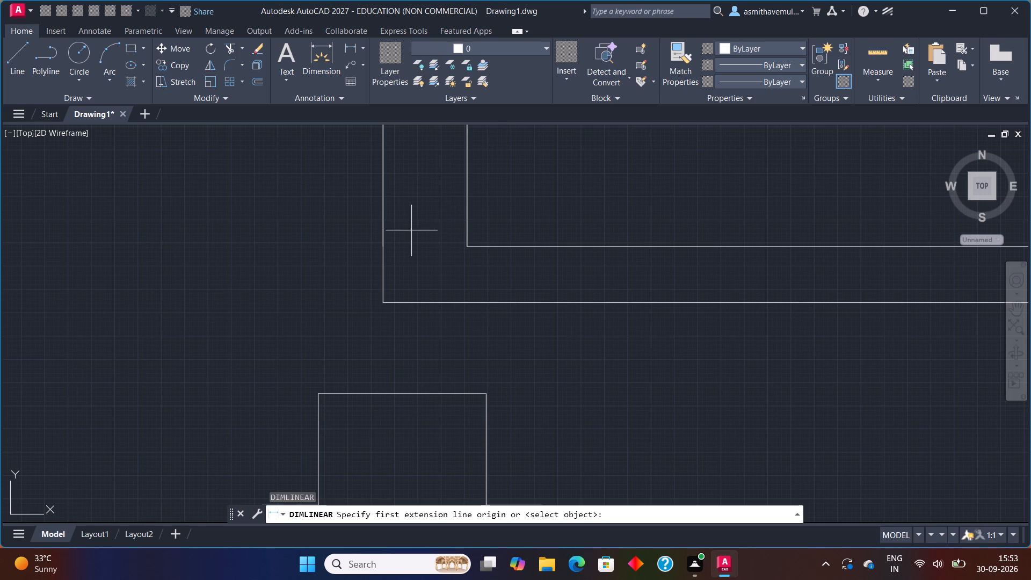
left_click(386, 249)
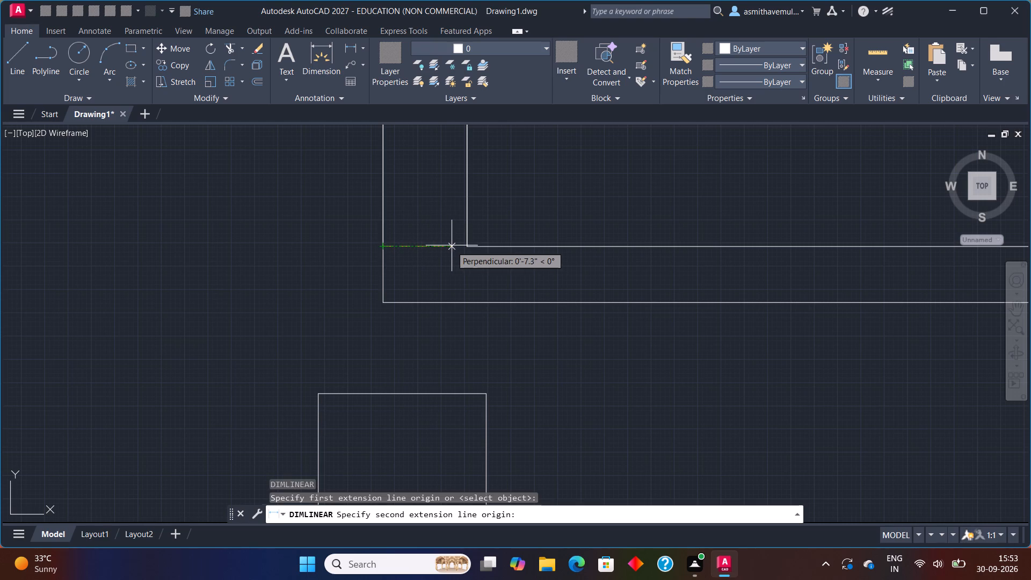
left_click(466, 246)
left_click(467, 231)
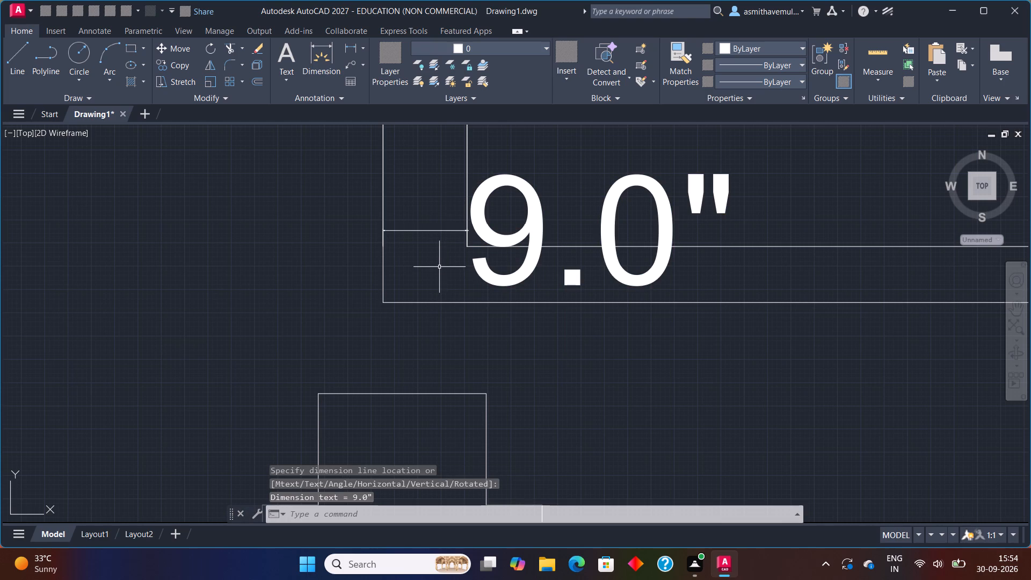
Draw a vertical centre line from the wall dimension line's midpoint down to the lower line beneath the floor.
key("l")
key("Return")
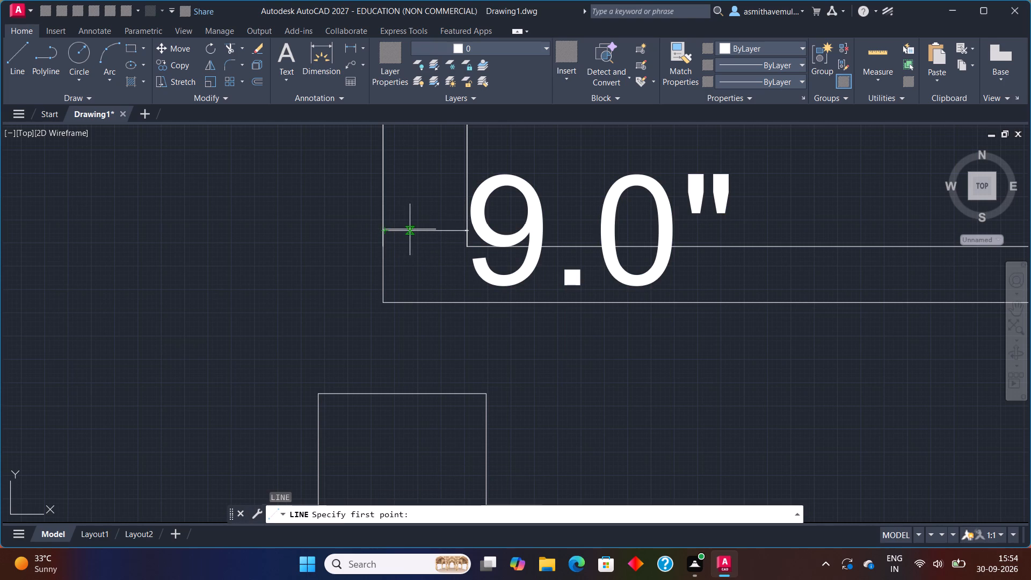
left_click(425, 230)
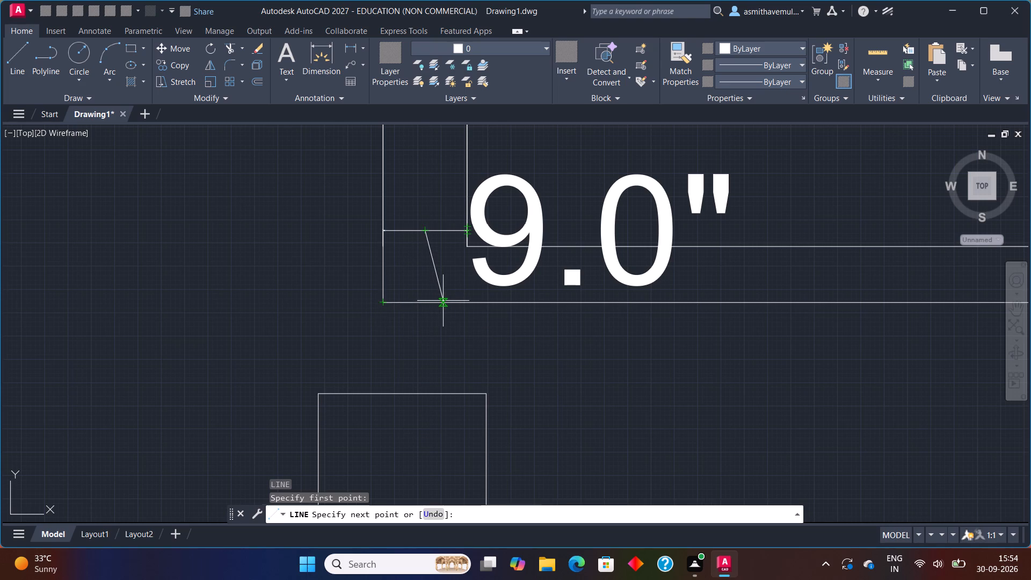
left_click(427, 302)
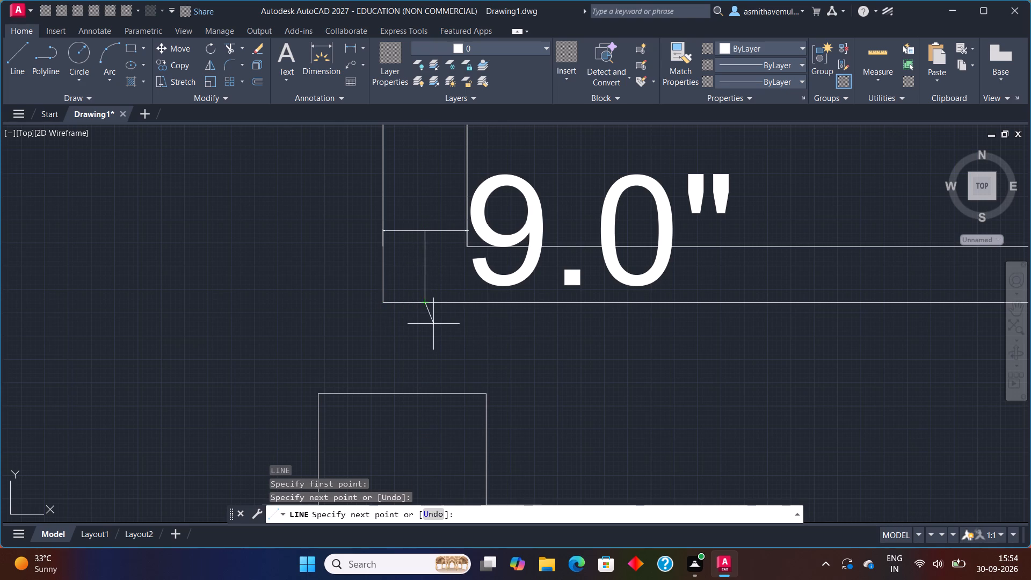
key("Escape")
Move the stepped footing so its top edge's midpoint meets the lower end of the left end wall's centre line.
left_click(430, 393)
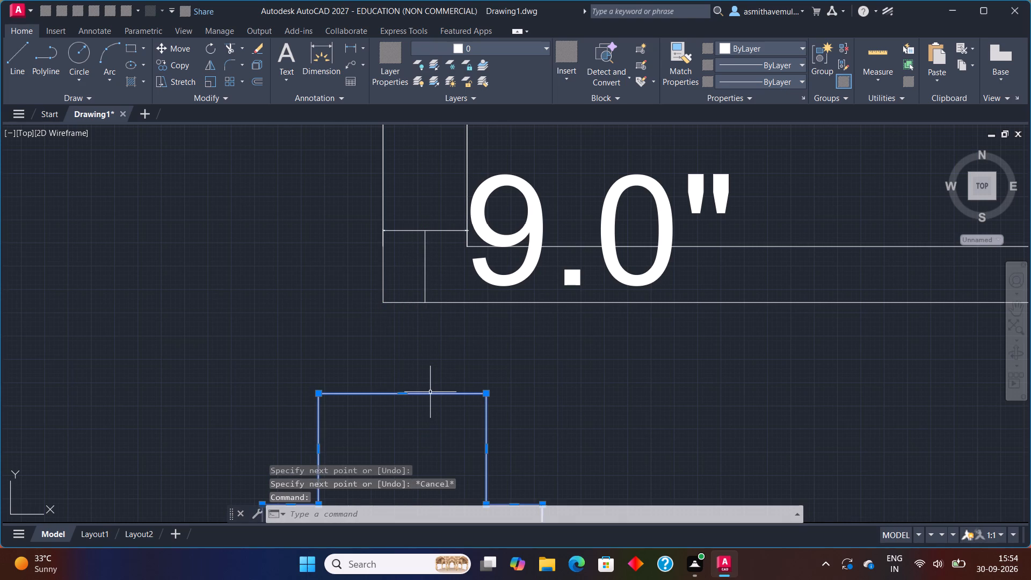
key("m")
key("Return")
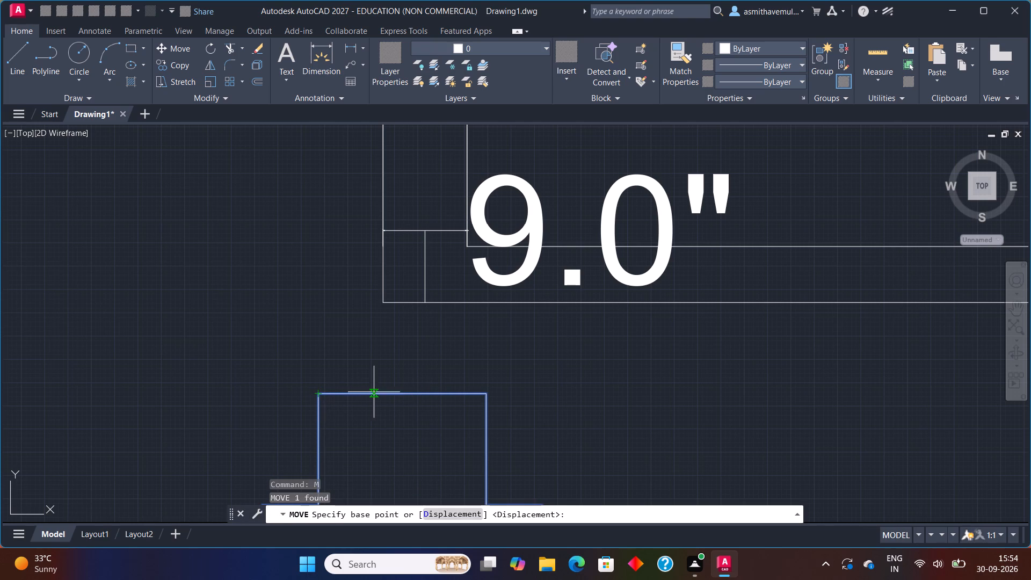
left_click(400, 393)
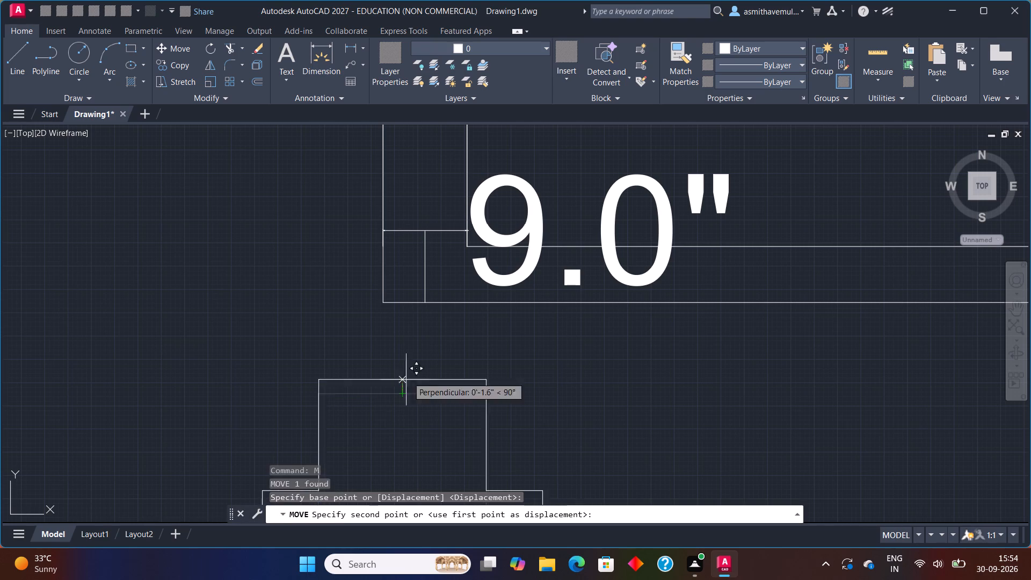
left_click(425, 307)
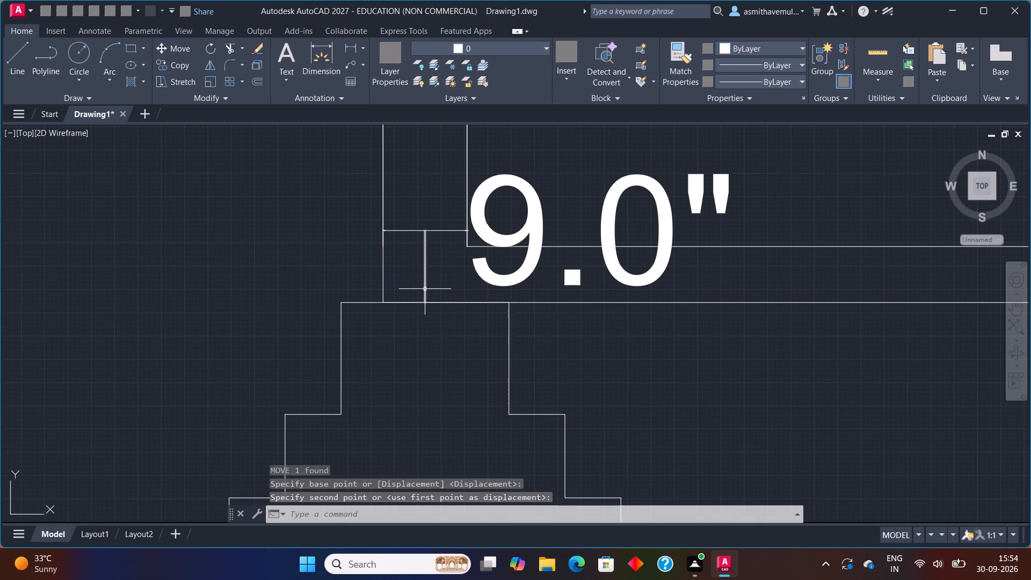
Erase the vertical centre line and the thickness dimension at the left end wall's base.
left_click(425, 289)
key("Delete")
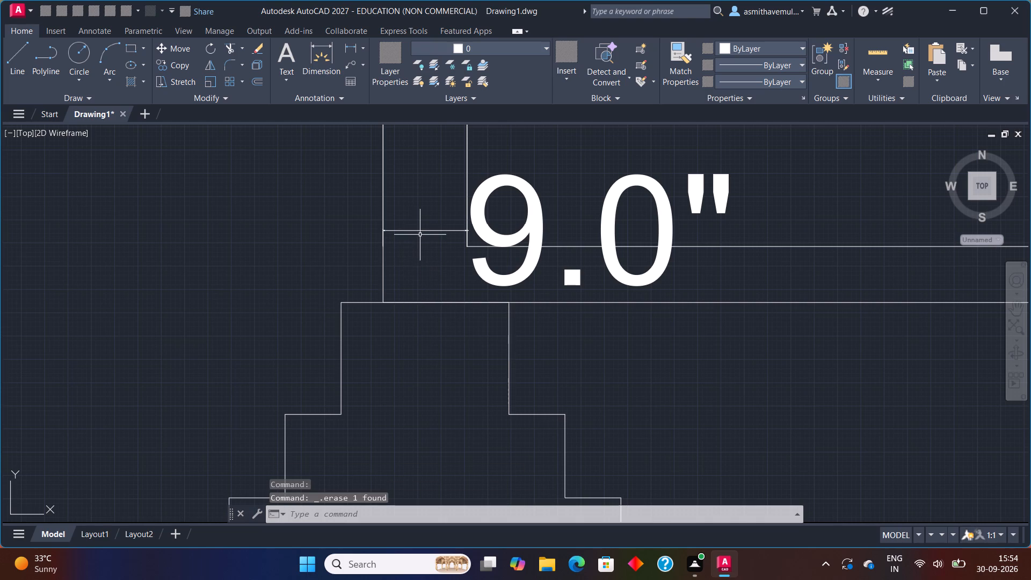
left_click(420, 233)
key("Delete")
Examine how the left footing sits under the end wall and the floor lines.
scroll(466, 265, "down", 2)
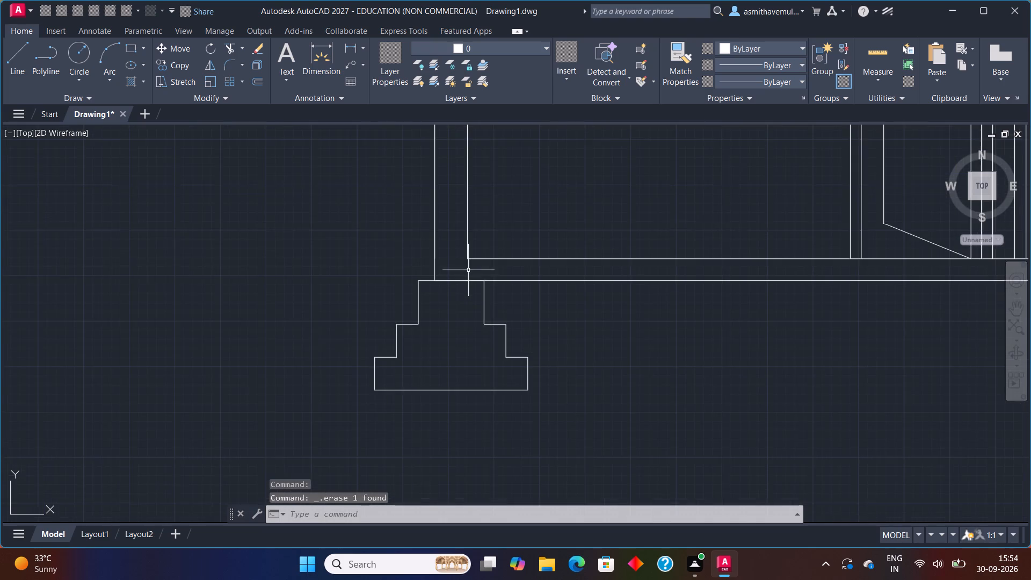
scroll(469, 271, "down", 2)
middle_click_drag(589, 336, 478, 412)
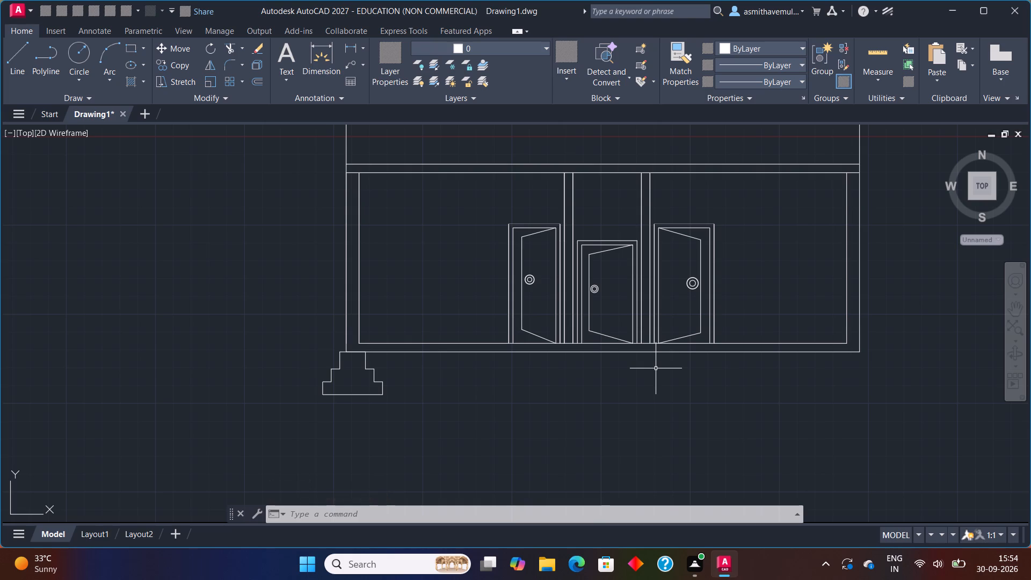
scroll(318, 351, "up", 1)
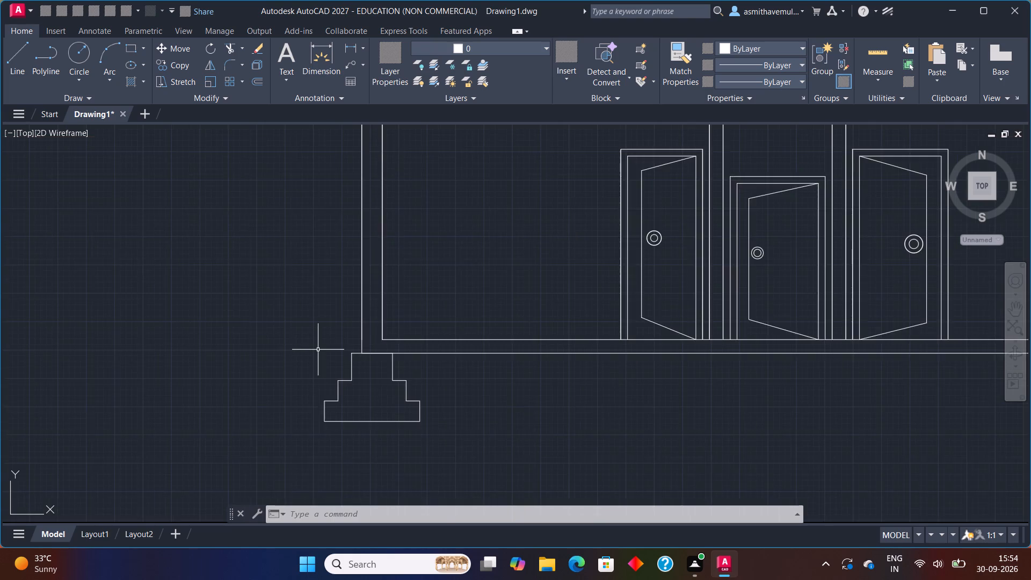
scroll(318, 350, "up", 2)
scroll(383, 348, "up", 2)
scroll(602, 401, "up", 2)
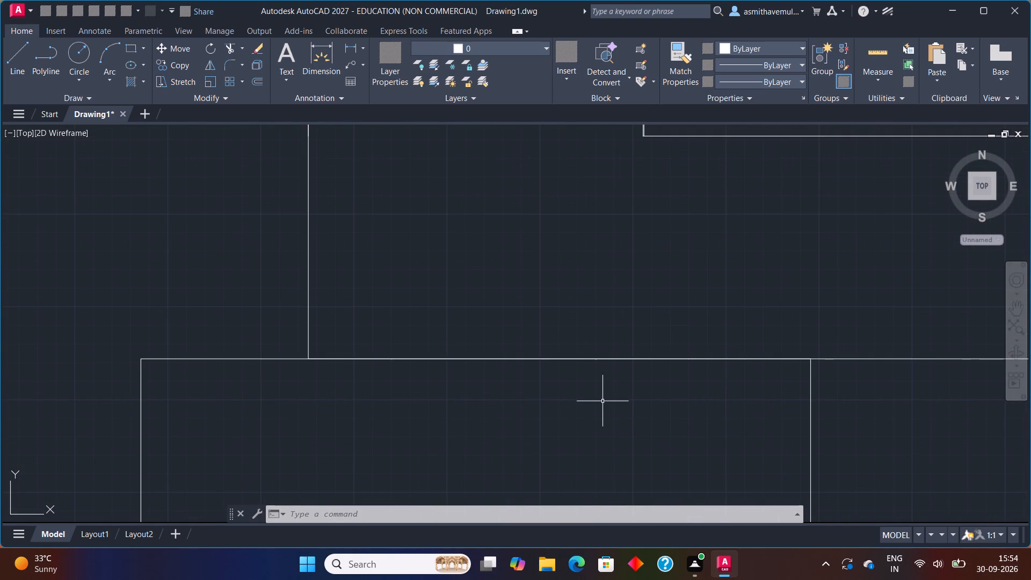
scroll(602, 401, "up", 4)
scroll(583, 374, "down", 6)
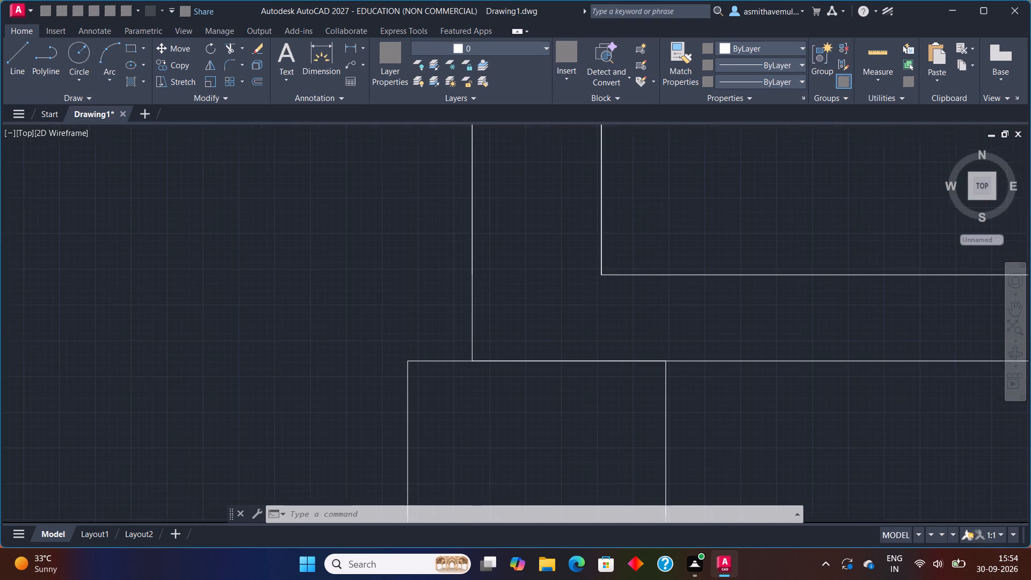
scroll(583, 374, "down", 1)
scroll(647, 316, "down", 5)
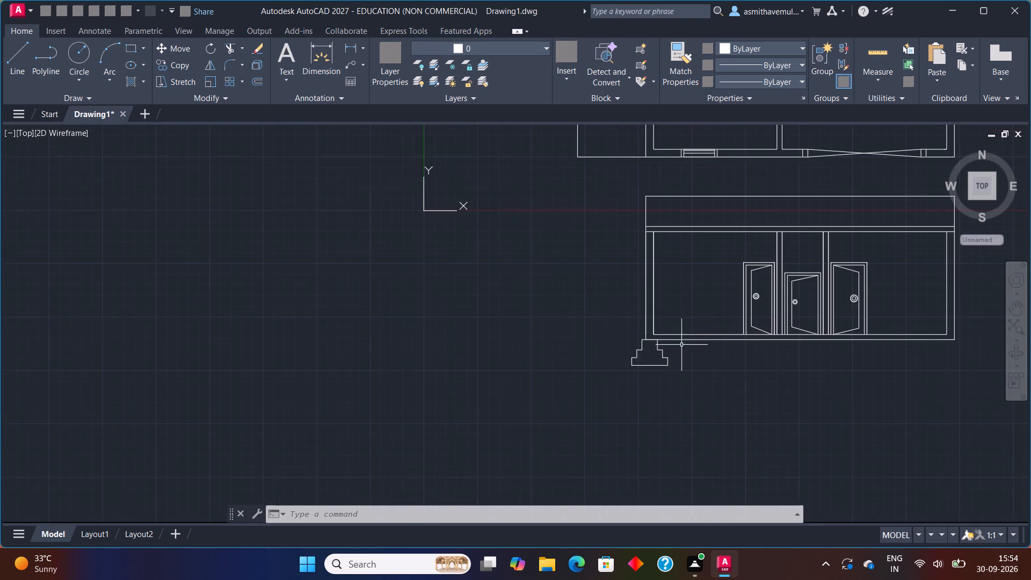
Mirror the left footing to the right end wall about the section's vertical midline, keeping the original.
middle_click_drag(759, 380, 647, 404)
scroll(665, 354, "up", 1)
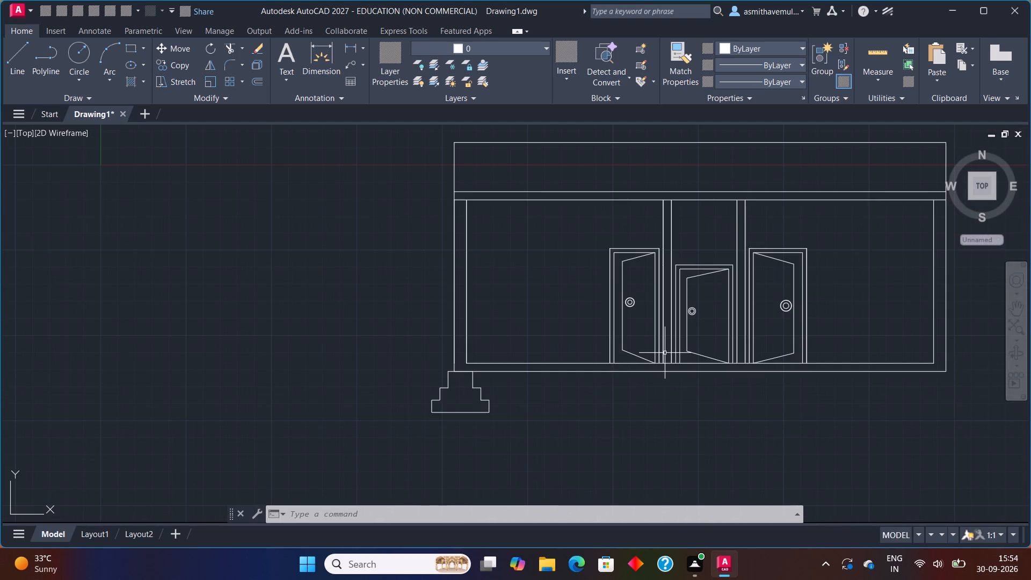
type("MIRROR")
key("Return")
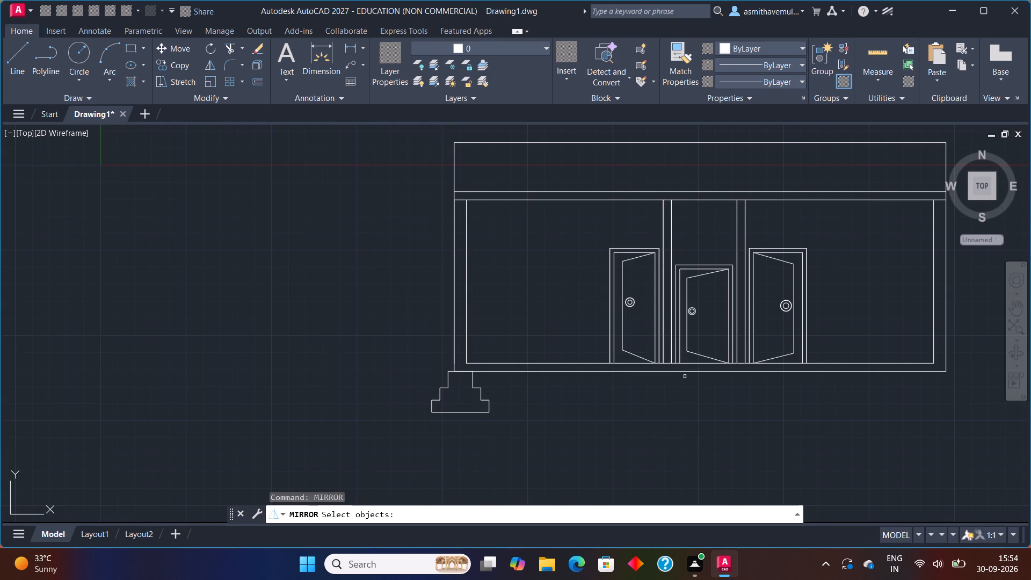
left_click_drag(524, 411, 357, 411)
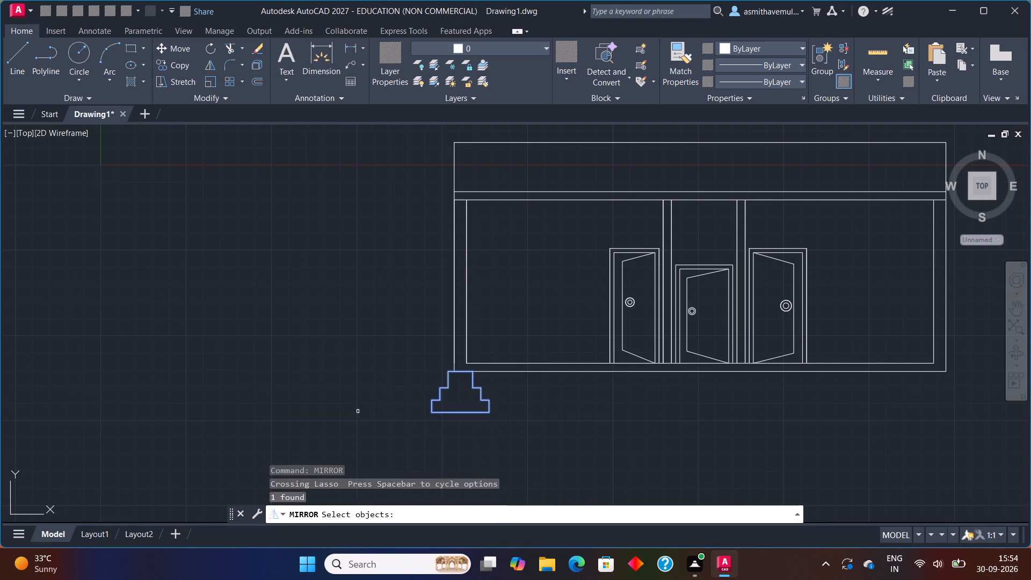
key("Return")
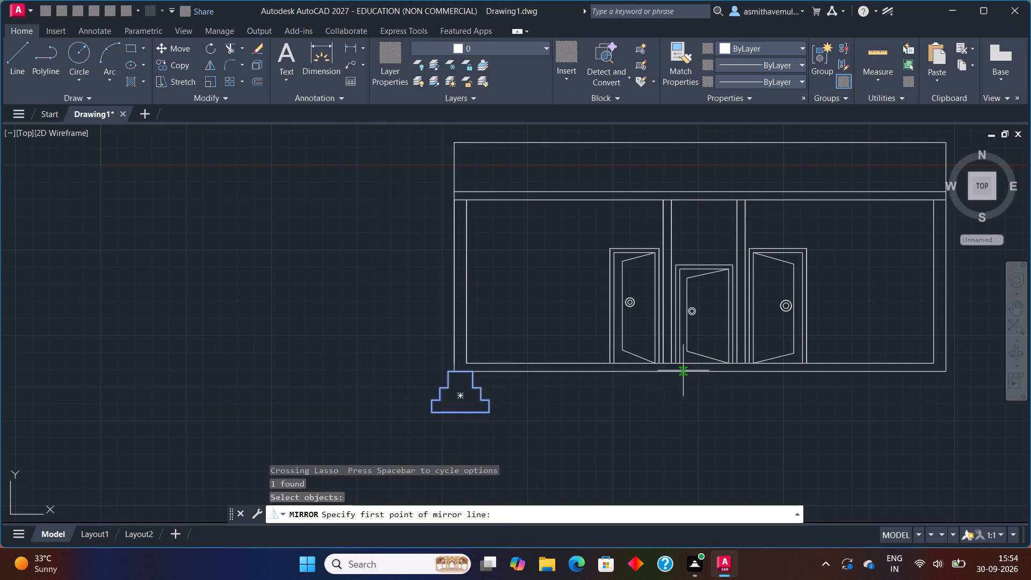
left_click(700, 373)
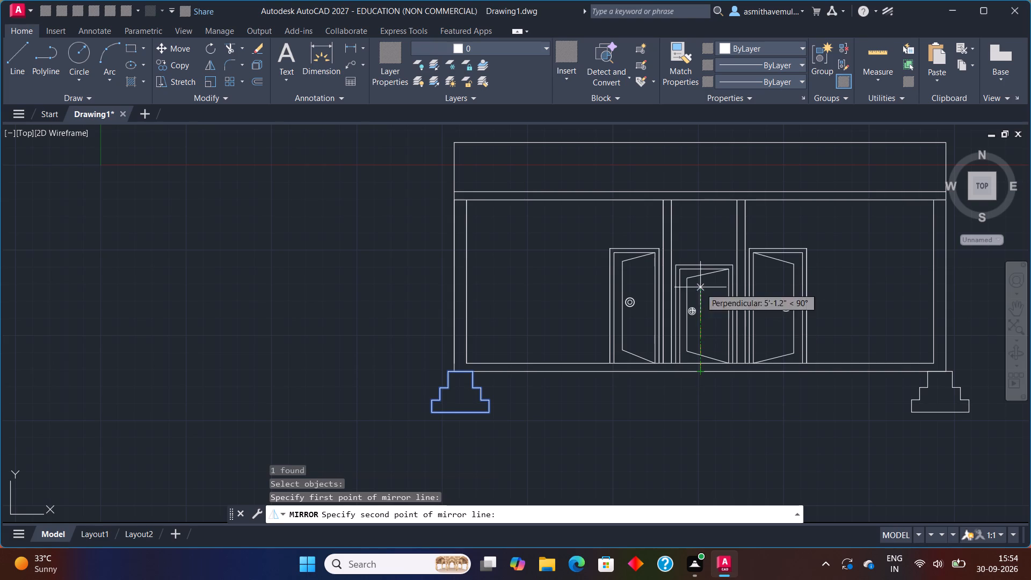
left_click(701, 198)
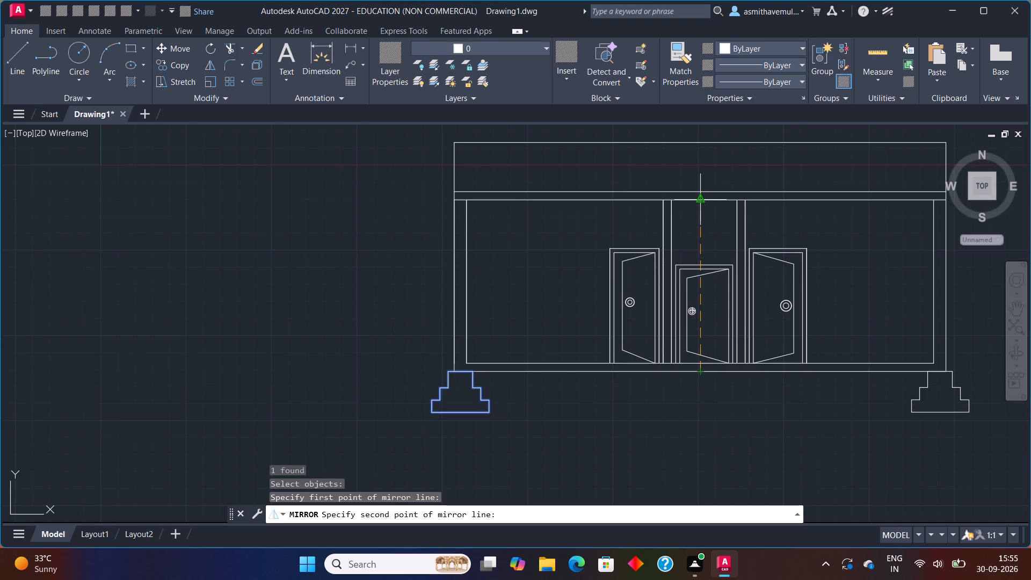
left_click(455, 512)
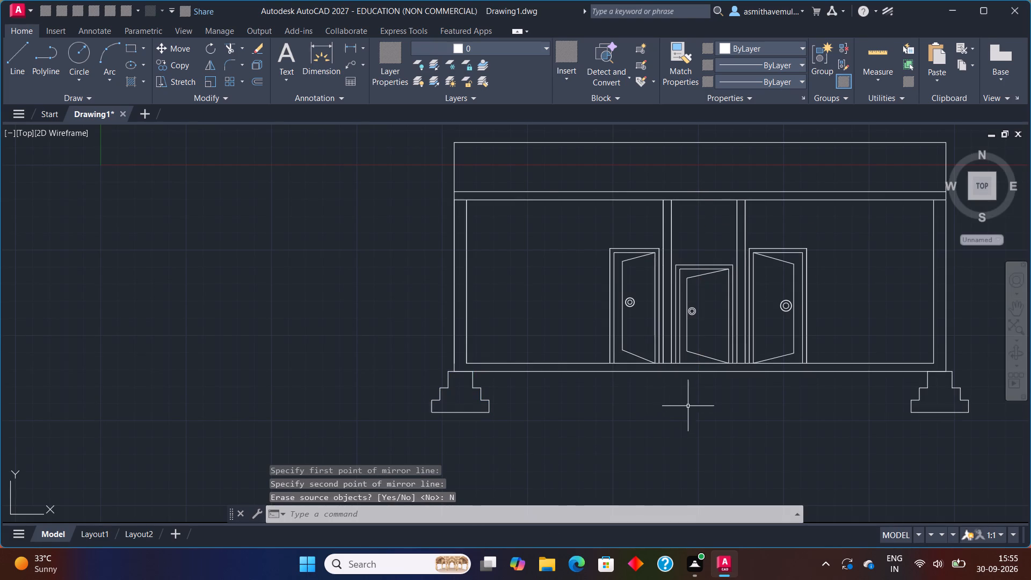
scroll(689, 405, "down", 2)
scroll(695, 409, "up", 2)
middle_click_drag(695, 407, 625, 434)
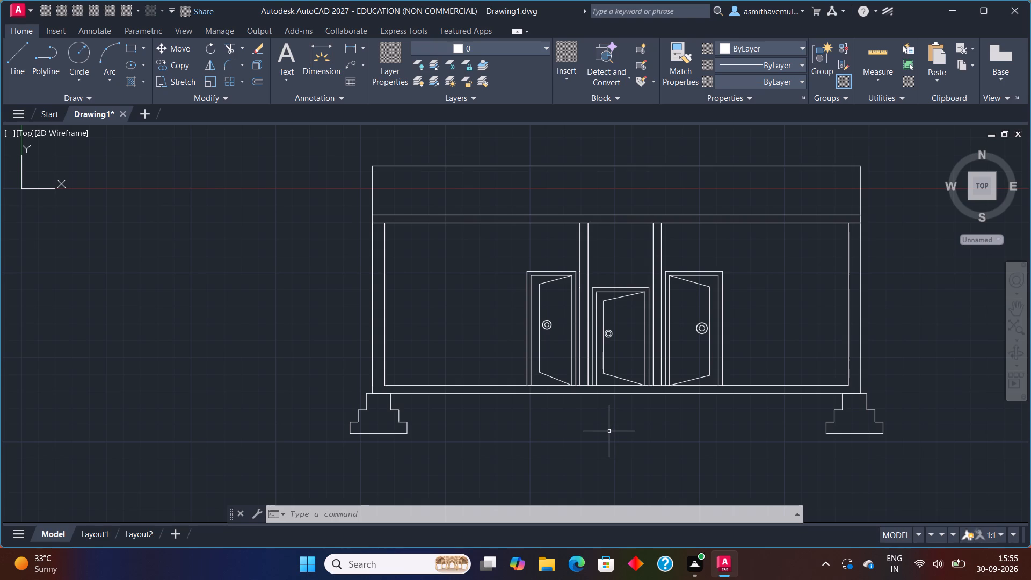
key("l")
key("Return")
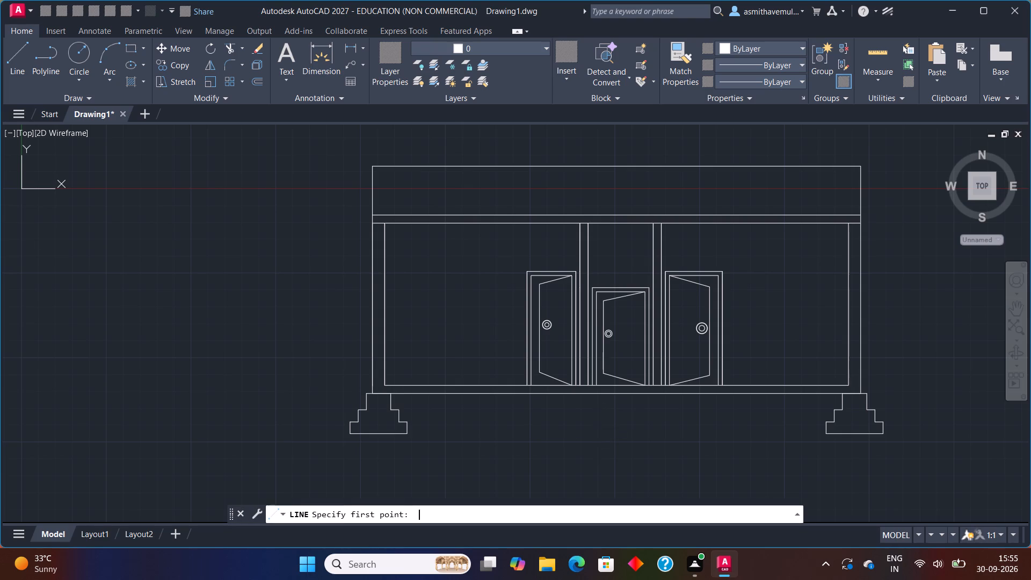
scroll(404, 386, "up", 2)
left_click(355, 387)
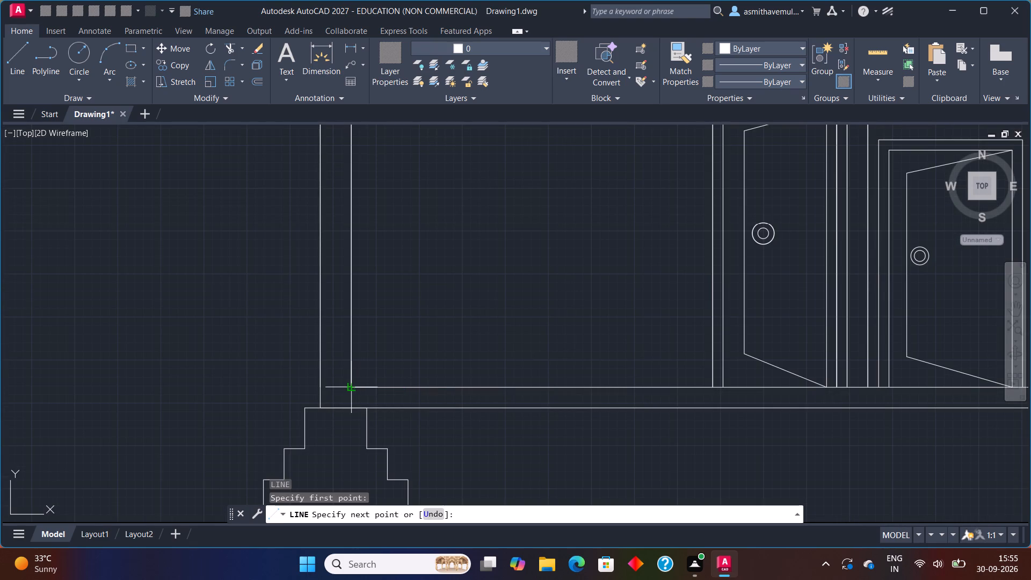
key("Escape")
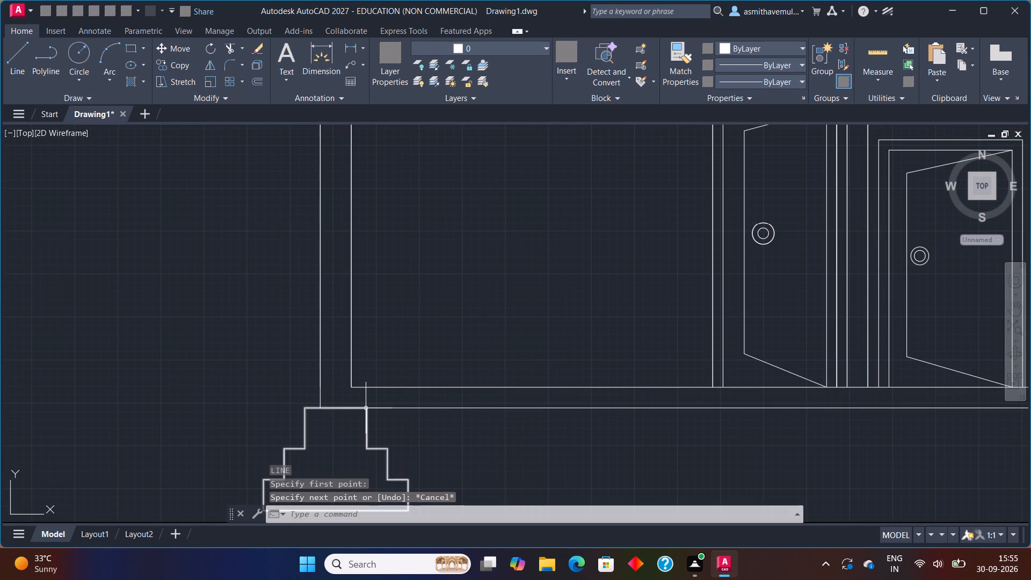
Extend the inner face lines of both end walls down to the lower line beneath the floor line.
type("EXT")
key("e")
type("ND")
key("Return")
left_click(352, 379)
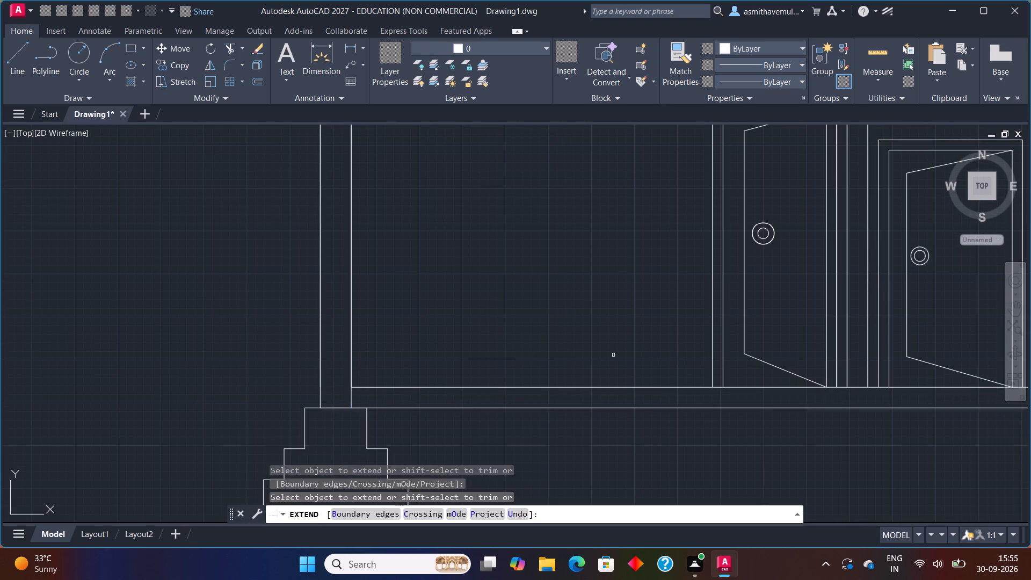
scroll(627, 359, "down", 2)
scroll(756, 388, "down", 1)
middle_click_drag(751, 401, 523, 423)
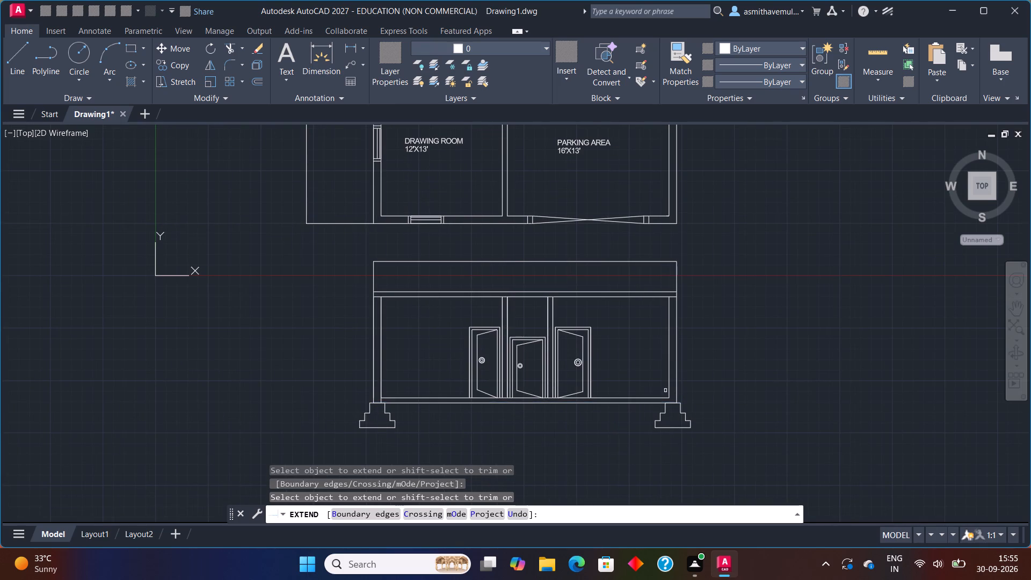
scroll(666, 389, "up", 2)
left_click(670, 396)
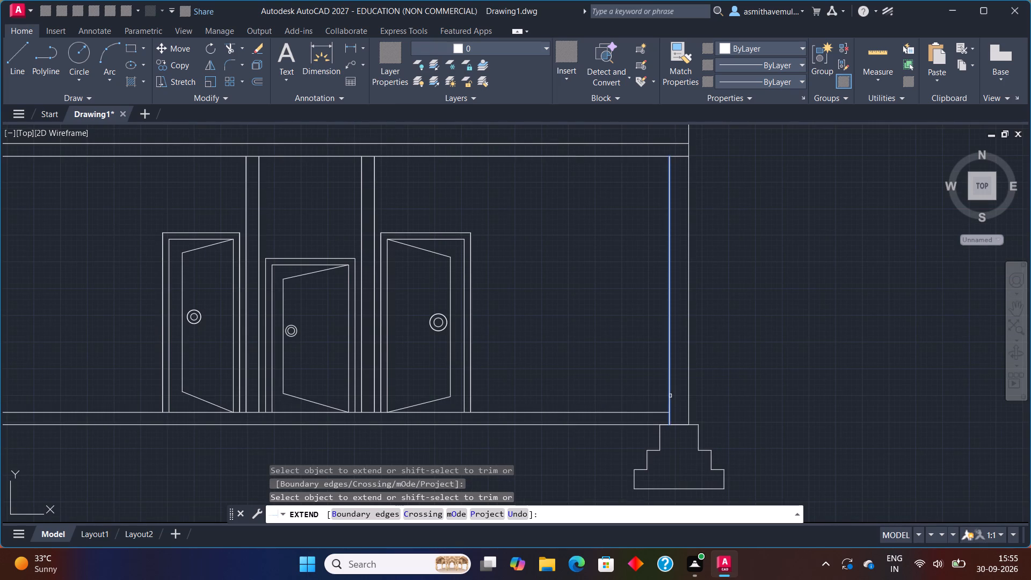
key("Escape")
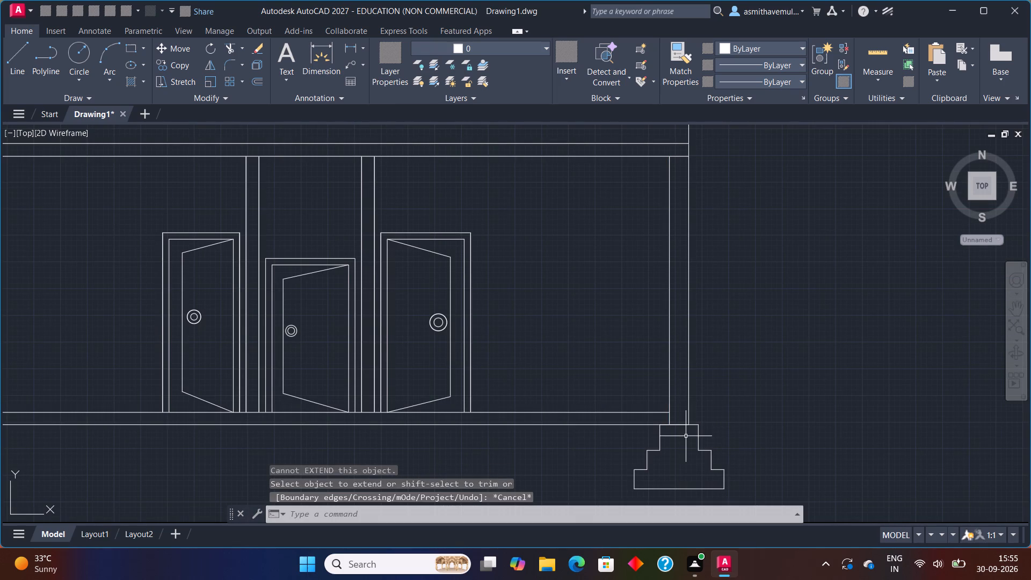
Trim the horizontal lines crossing between the wall faces at the top of both end footings.
type("TRI")
key("m")
key("Return")
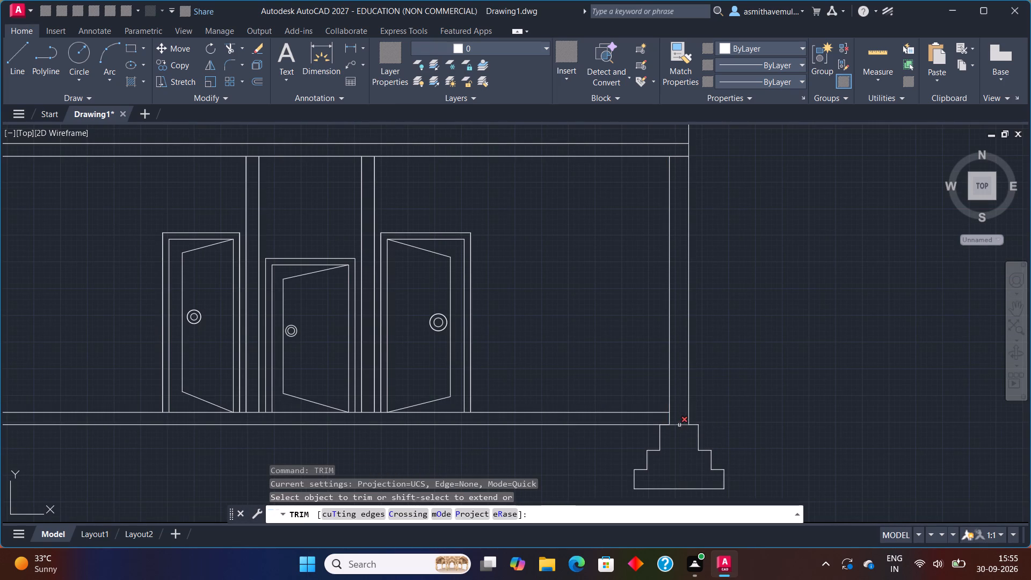
left_click(678, 424)
left_click_drag(688, 440, 688, 440)
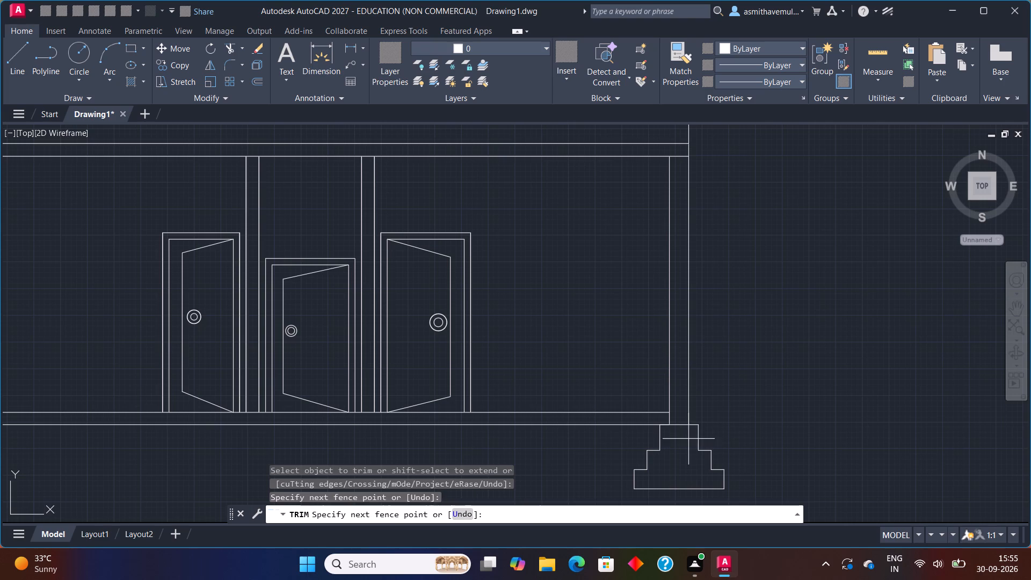
left_click_drag(688, 440, 681, 426)
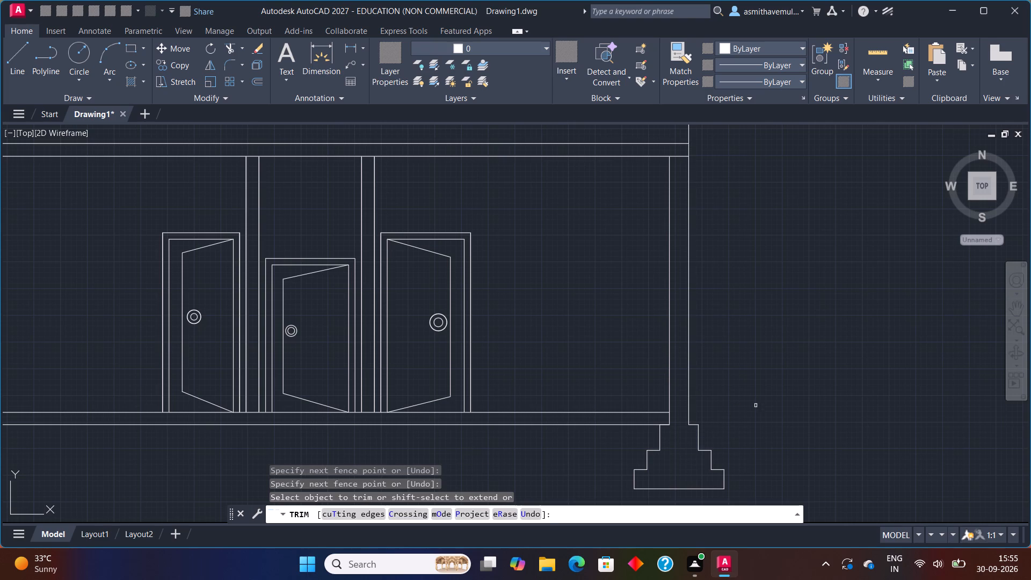
scroll(654, 404, "down", 1)
middle_click_drag(565, 438, 715, 418)
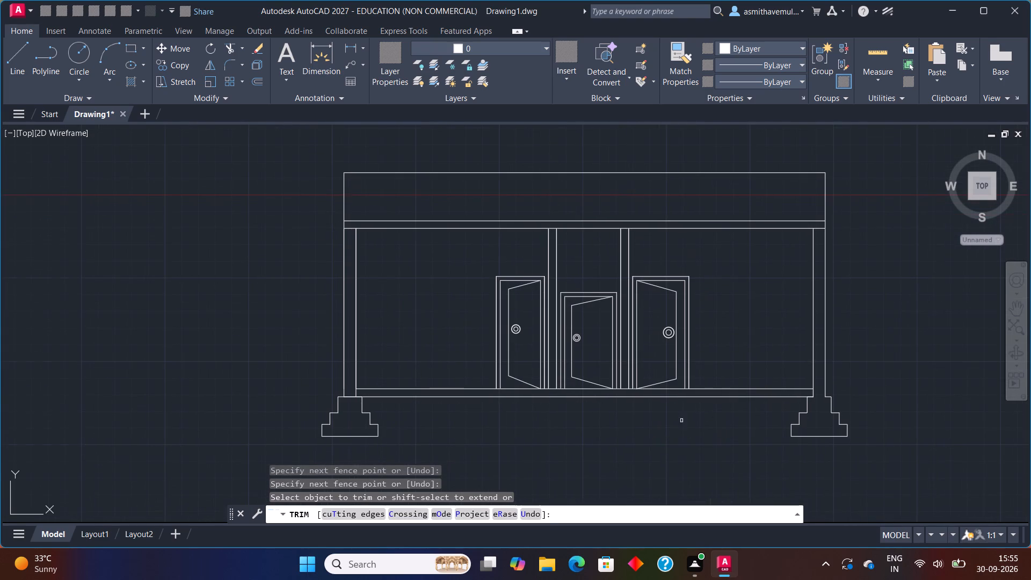
scroll(358, 406, "up", 2)
left_click_drag(337, 376, 344, 387)
key("Escape")
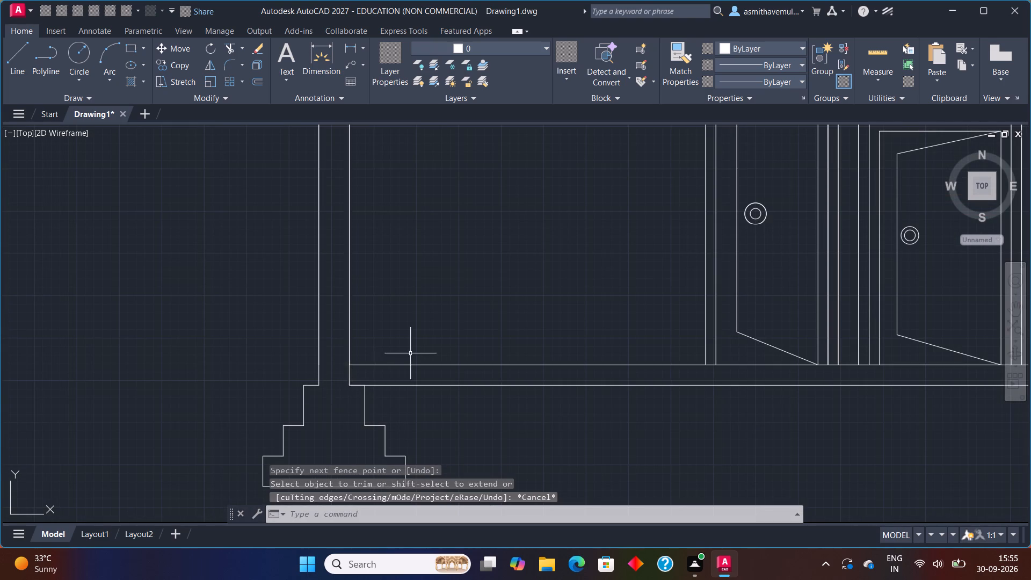
Draw a horizontal line joining the inner corners of the two end footings at the upper step level, with Ortho on.
scroll(418, 354, "down", 2)
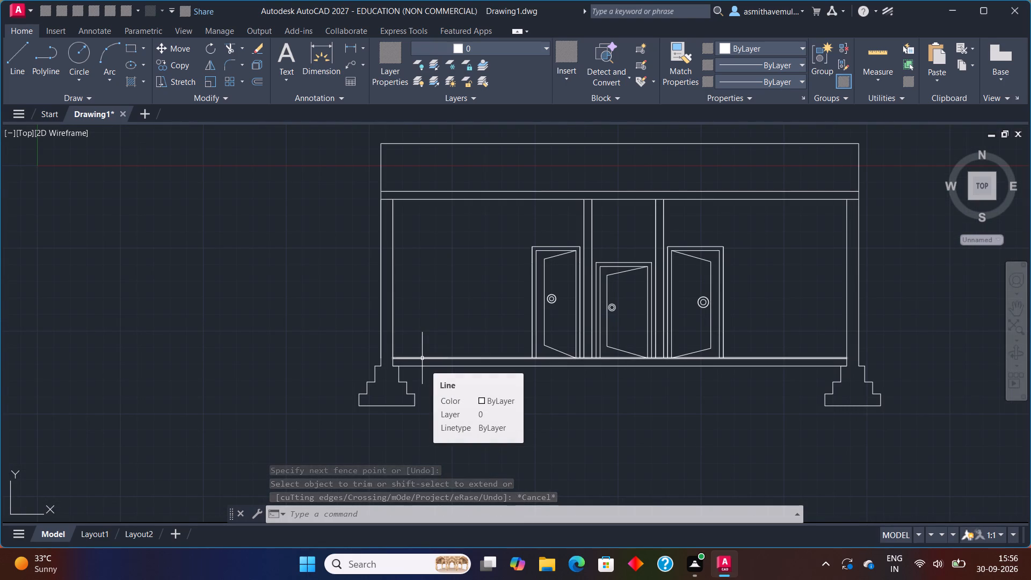
scroll(420, 400, "up", 1)
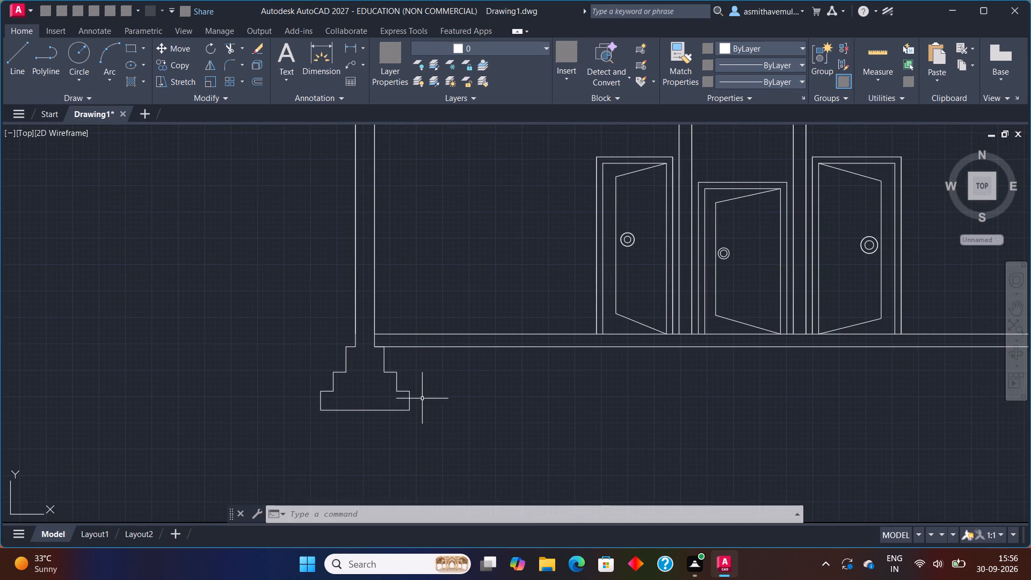
key("l")
key("Return")
left_click(399, 376)
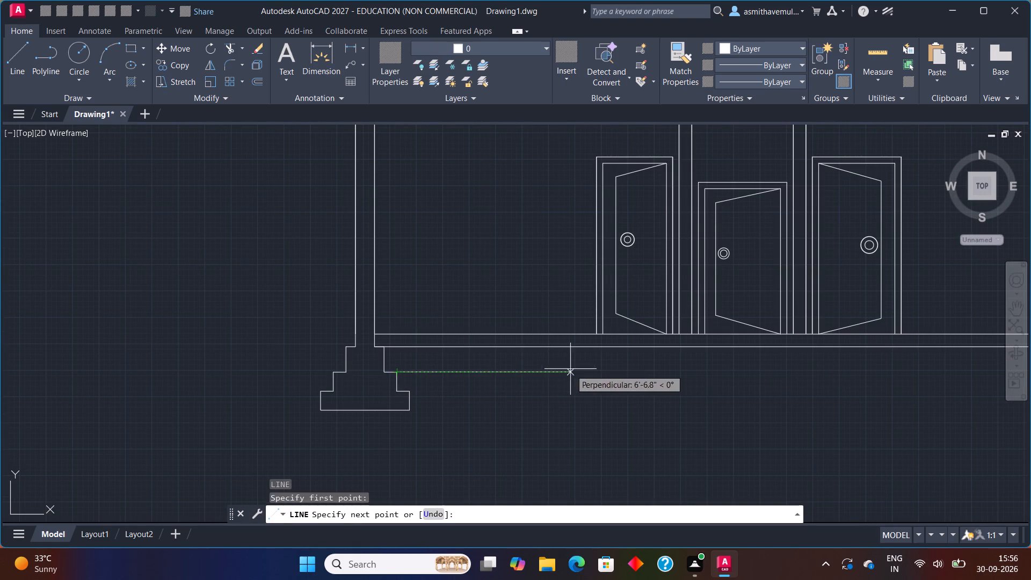
scroll(712, 380, "down", 1)
middle_click_drag(710, 381, 436, 417)
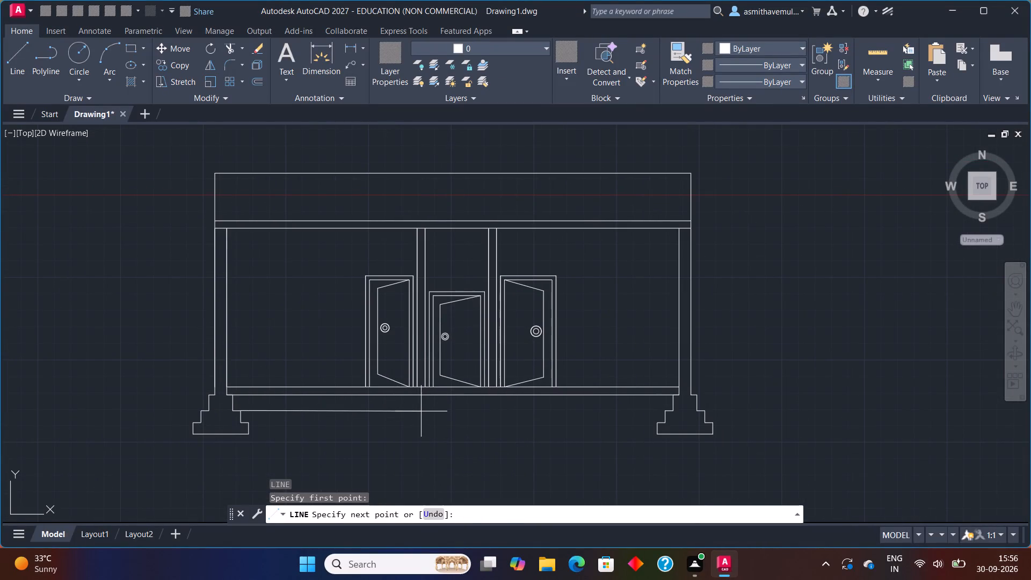
key("F8")
scroll(645, 411, "up", 2)
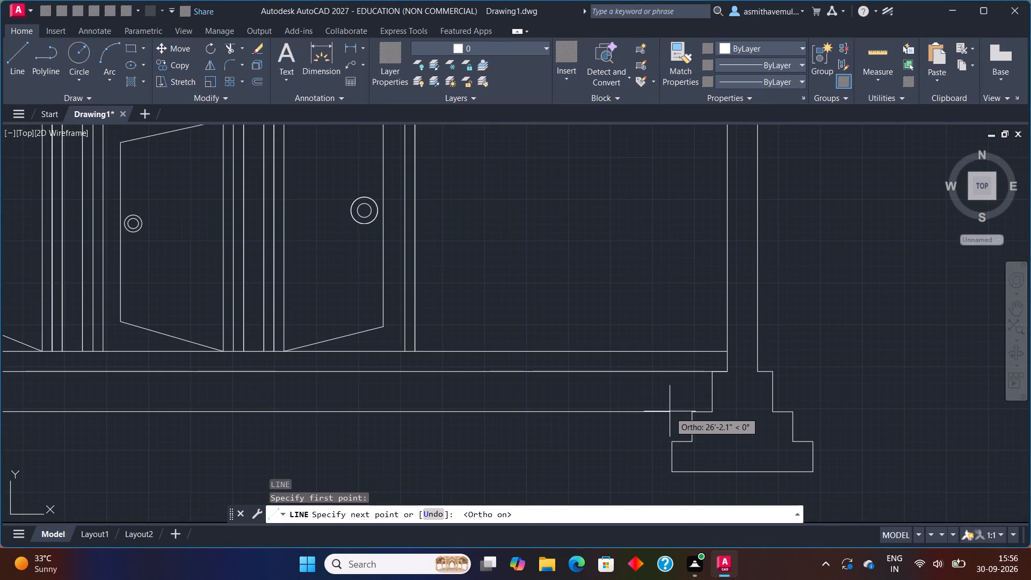
left_click(691, 415)
key("Escape")
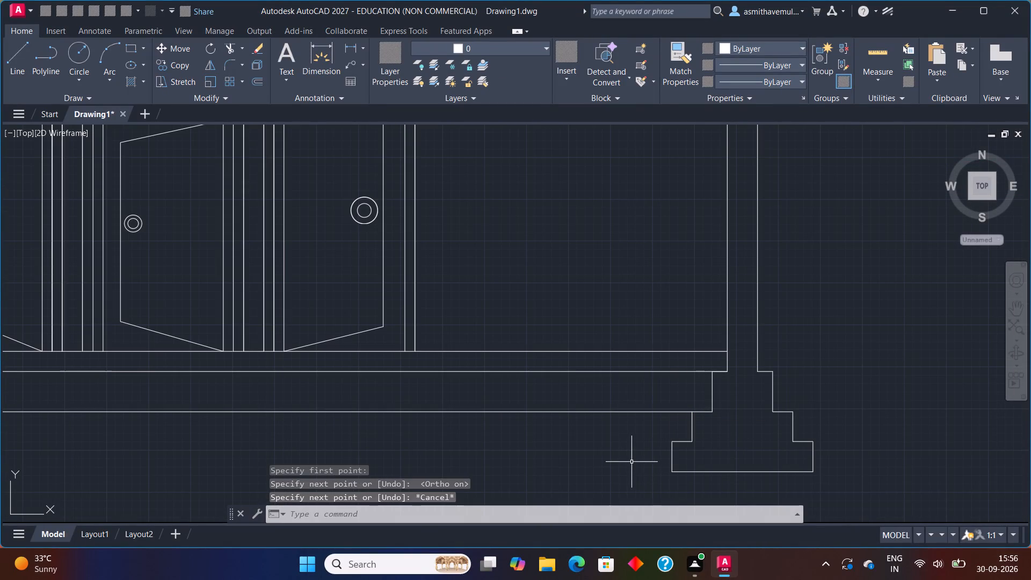
Draw a horizontal line from the right footing's base-block top inner corner to the matching corner of the left footing.
key("l")
key("Return")
left_click(668, 445)
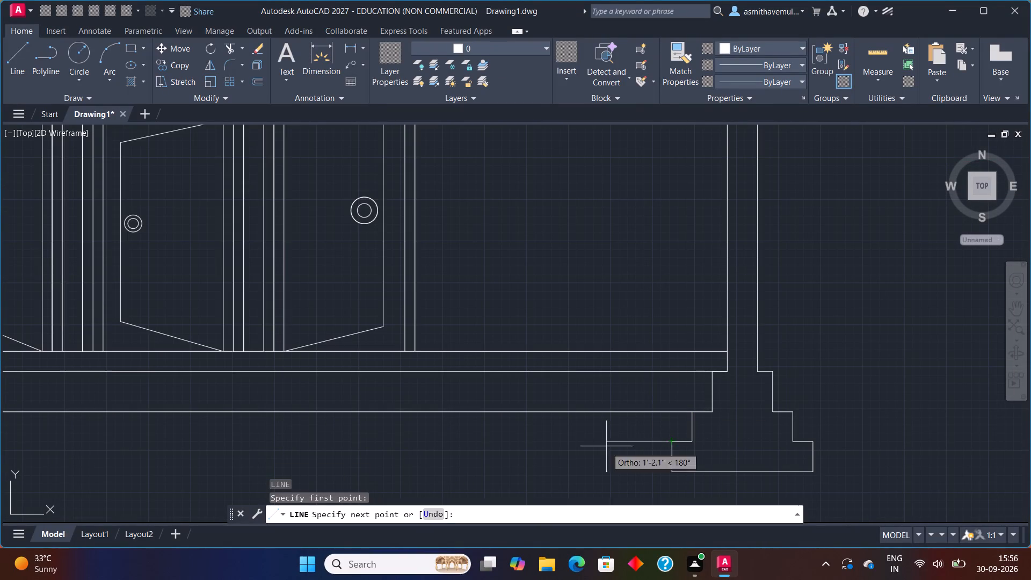
scroll(372, 450, "down", 1)
middle_click_drag(371, 450, 557, 401)
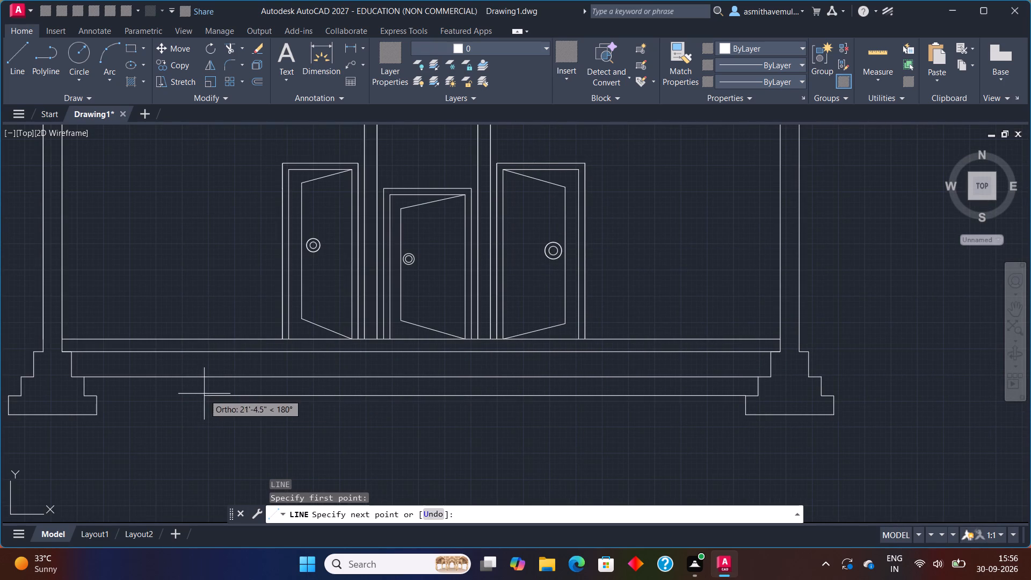
left_click(98, 398)
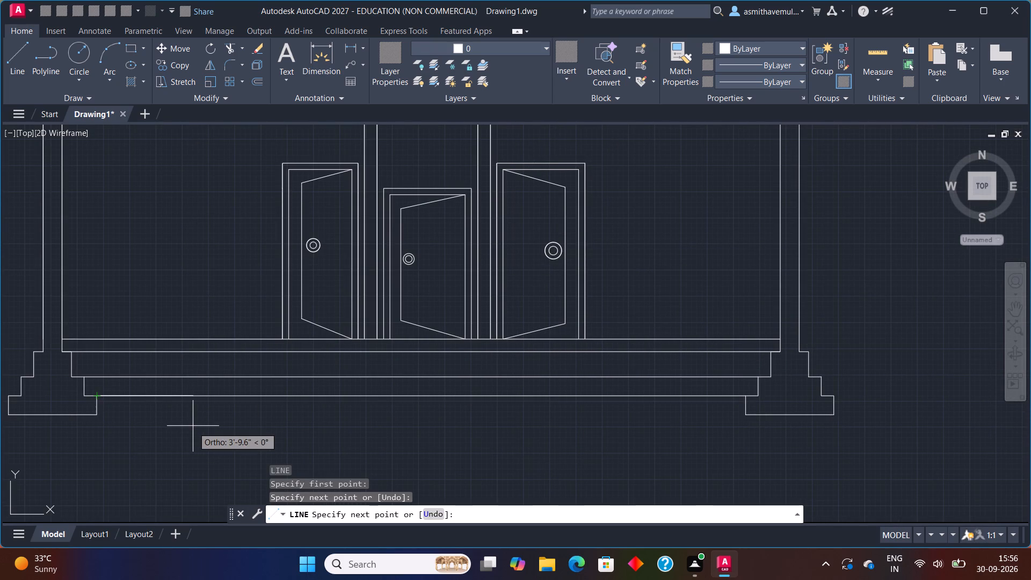
key("Escape")
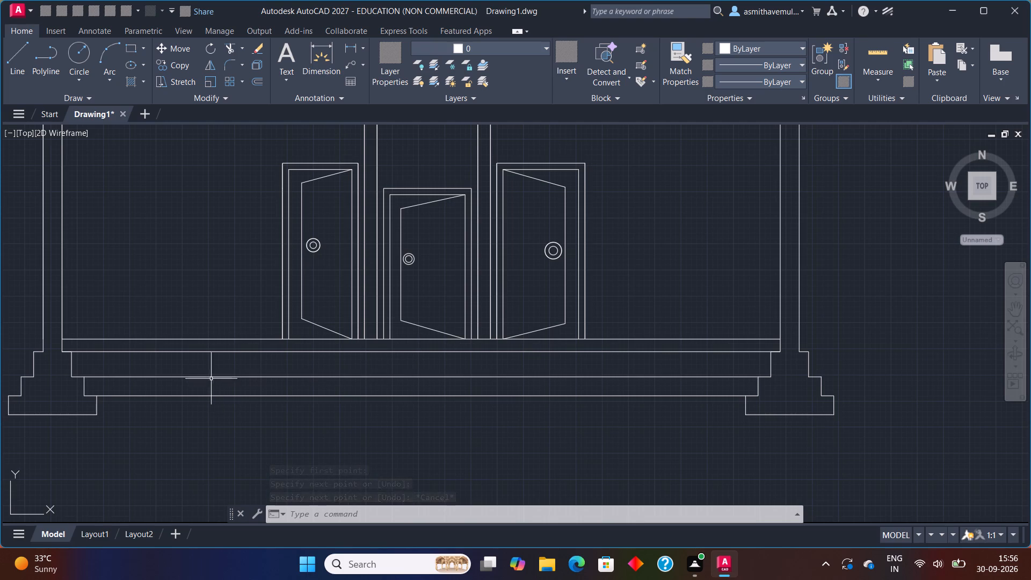
Examine the whole section with its footing lines against the floor plan above it.
scroll(354, 342, "down", 3)
scroll(373, 330, "up", 1)
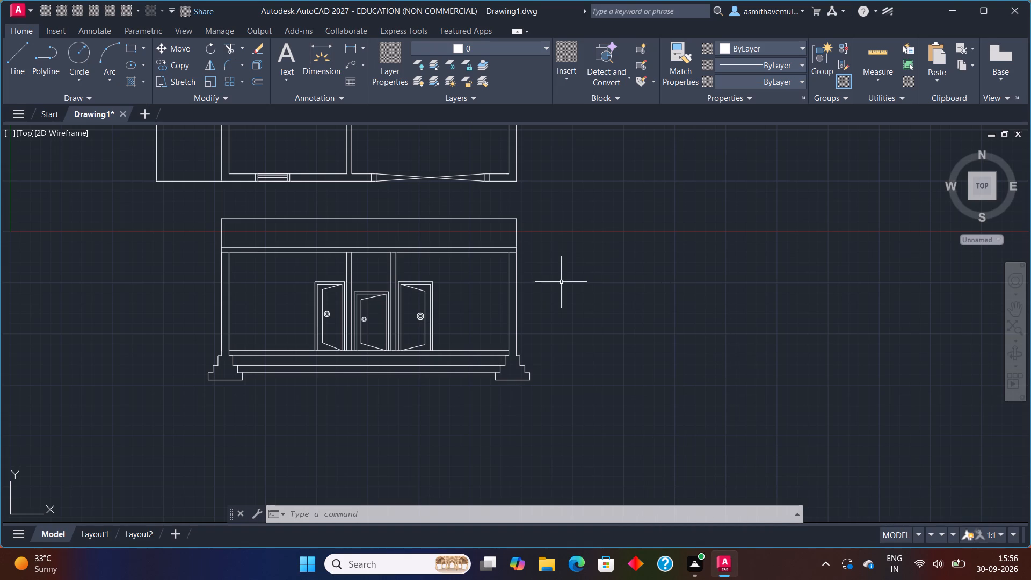
scroll(563, 282, "up", 1)
middle_click_drag(411, 303, 477, 301)
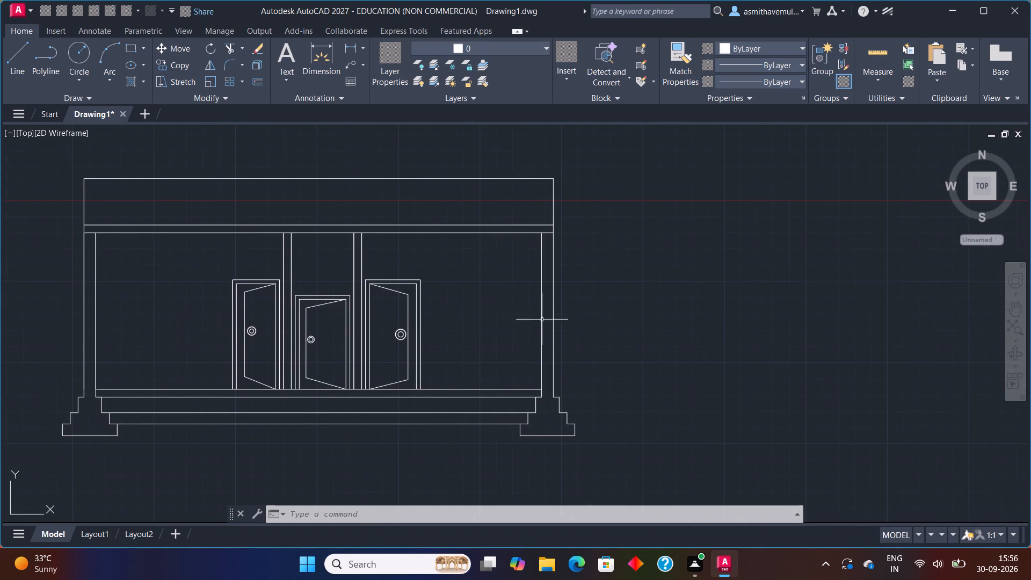
scroll(574, 330, "down", 1)
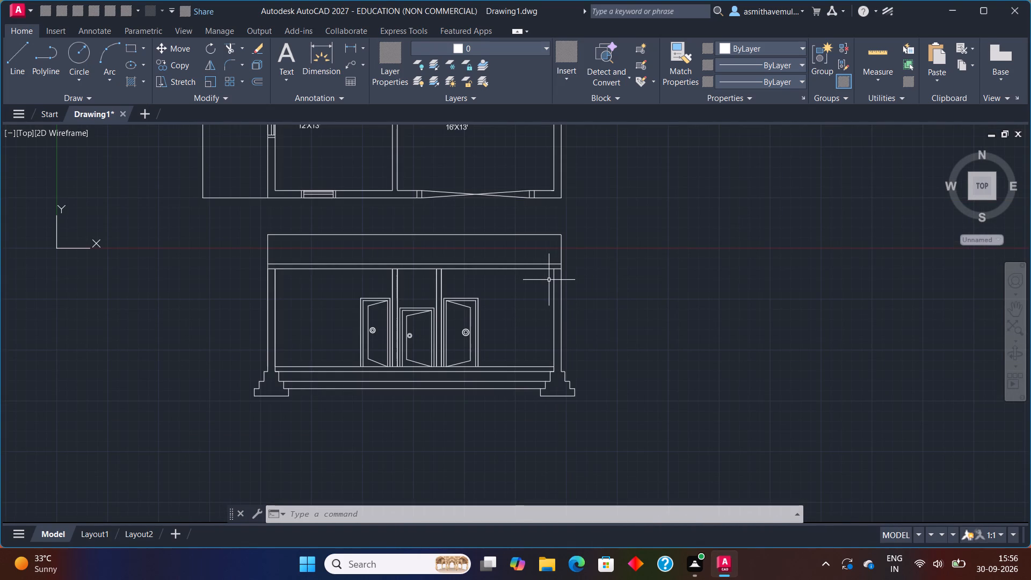
scroll(557, 286, "up", 2)
scroll(555, 284, "down", 5)
scroll(541, 261, "up", 1)
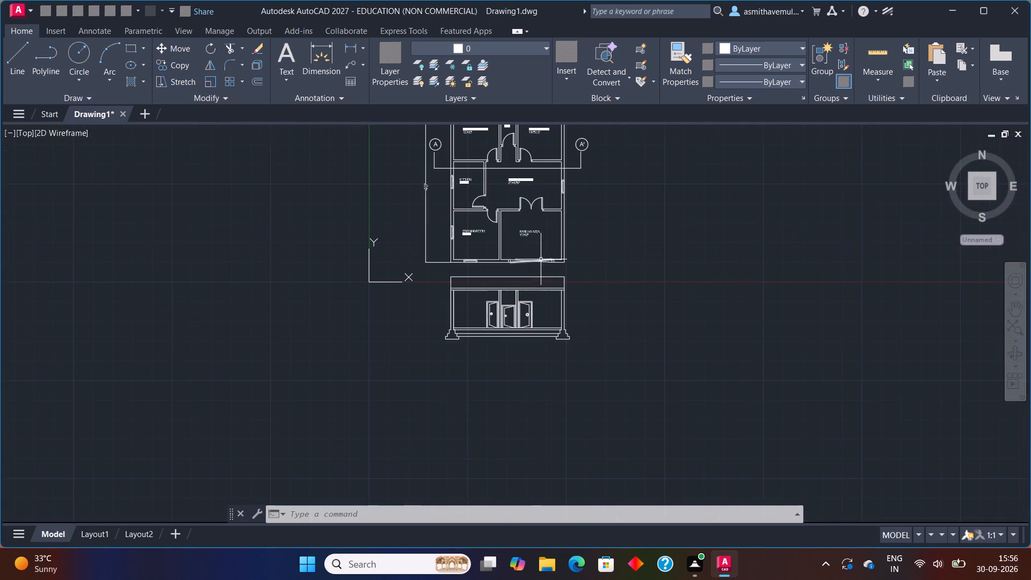
Move the UCS origin well away from the drawings, below and to the left of the section, with Ortho off.
middle_click_drag(531, 245, 503, 348)
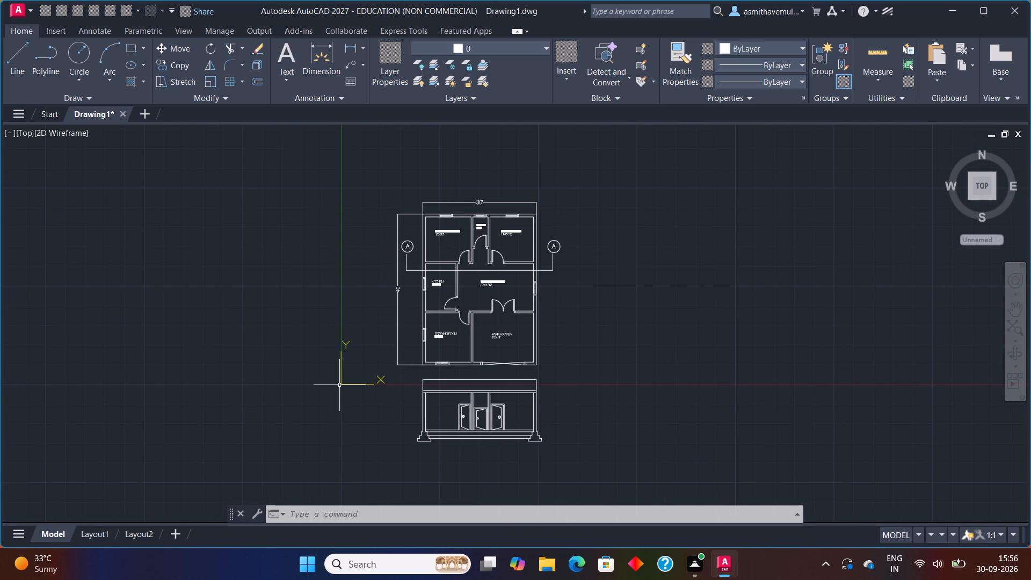
left_click(344, 385)
left_click(372, 417)
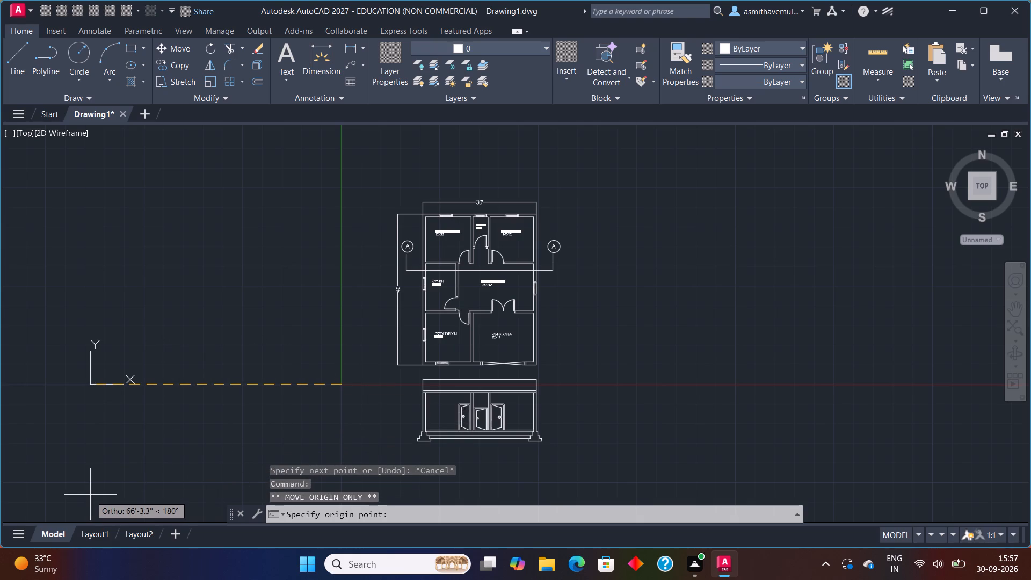
key("F8")
left_click(68, 482)
scroll(484, 329, "up", 1)
middle_click_drag(482, 324, 432, 201)
scroll(455, 281, "up", 1)
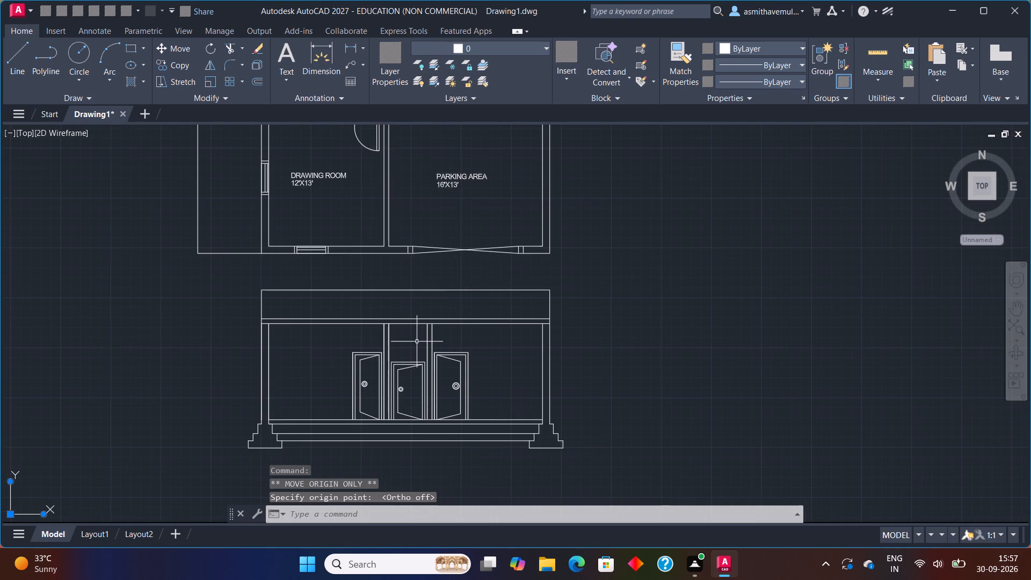
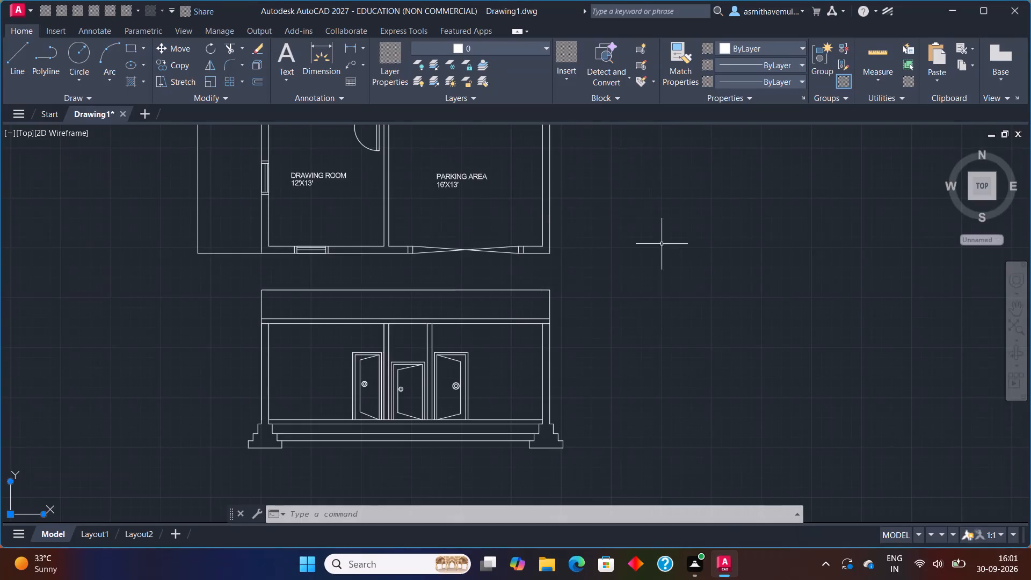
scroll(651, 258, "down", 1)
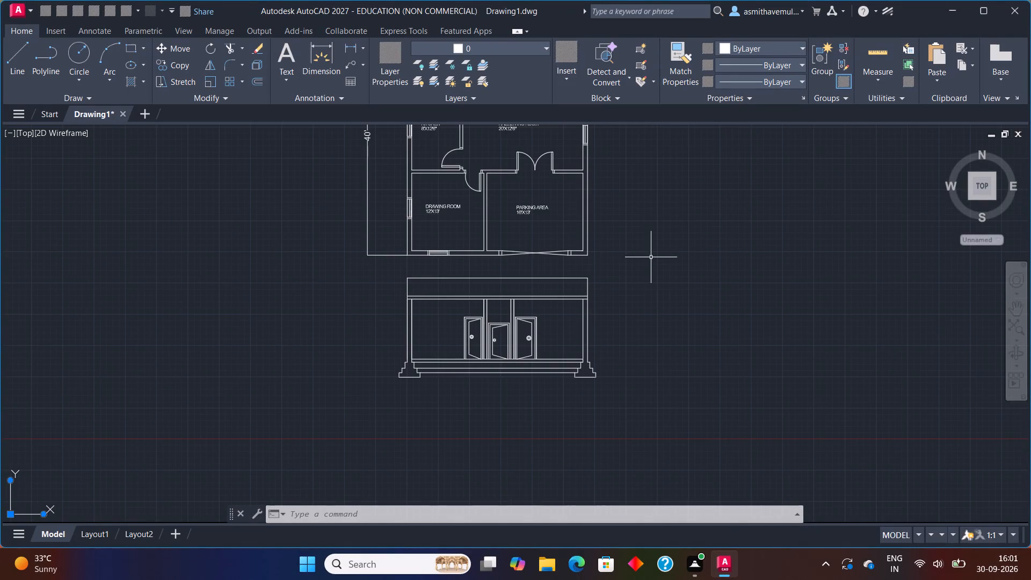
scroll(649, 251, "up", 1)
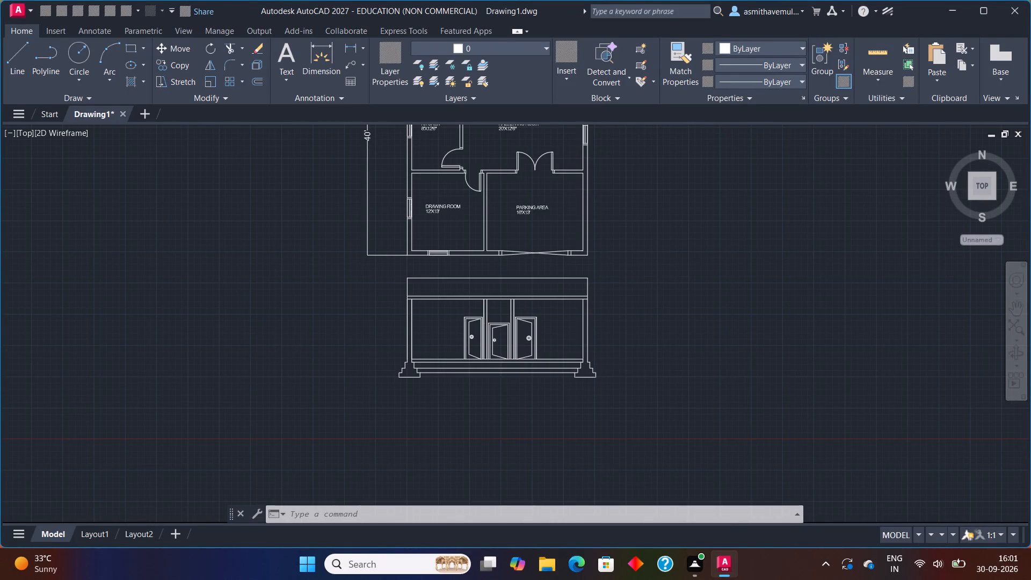
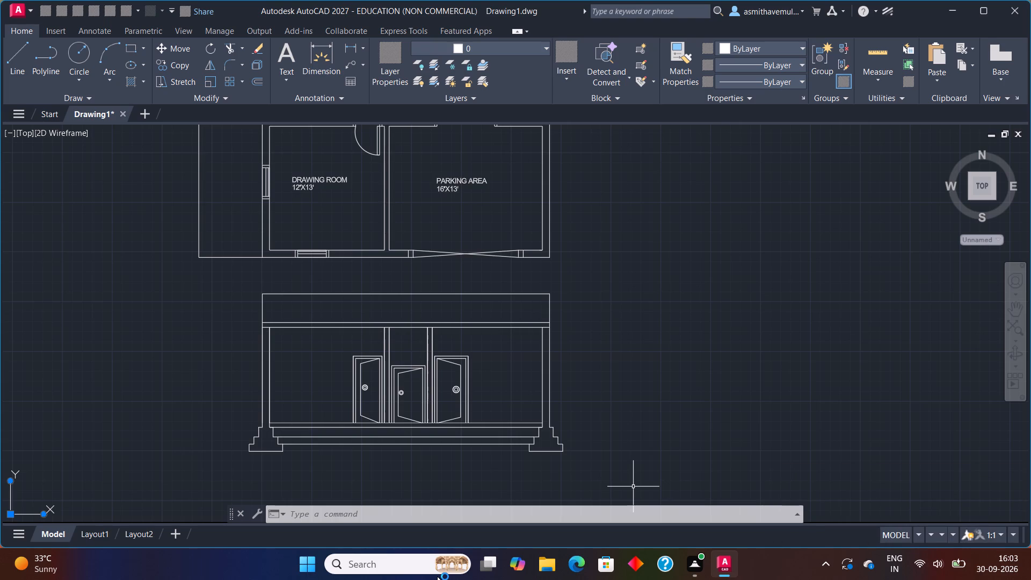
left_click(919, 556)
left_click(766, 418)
Open the Materials Browser, look through the Autodesk Library materials, and close it.
type("MATER")
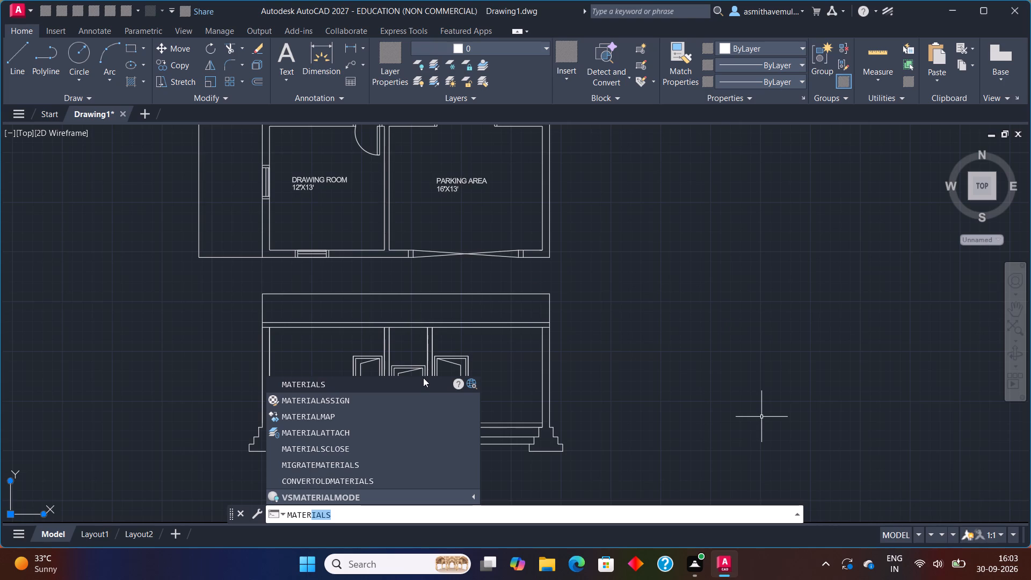
left_click(424, 381)
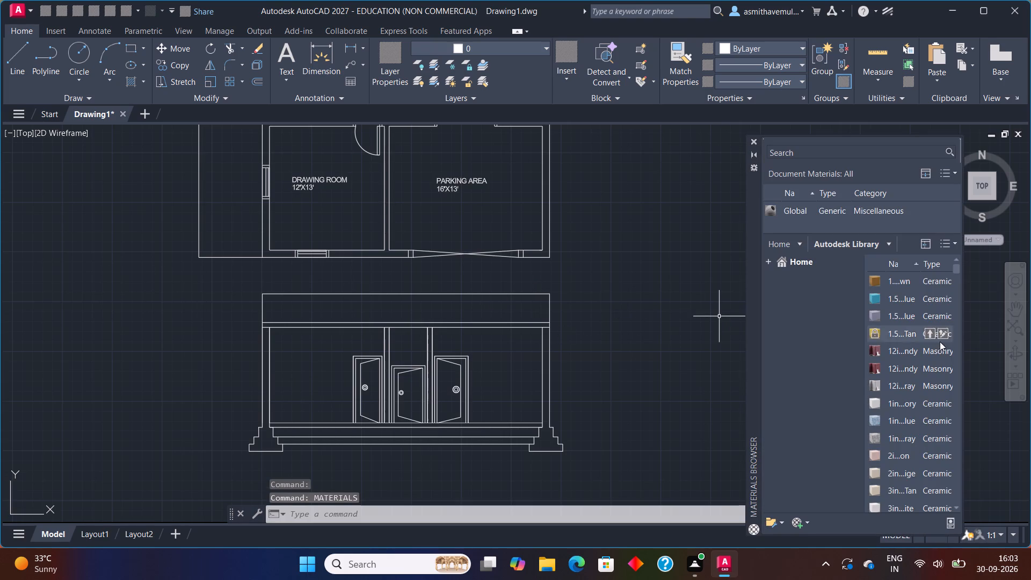
scroll(914, 380, "down", 1)
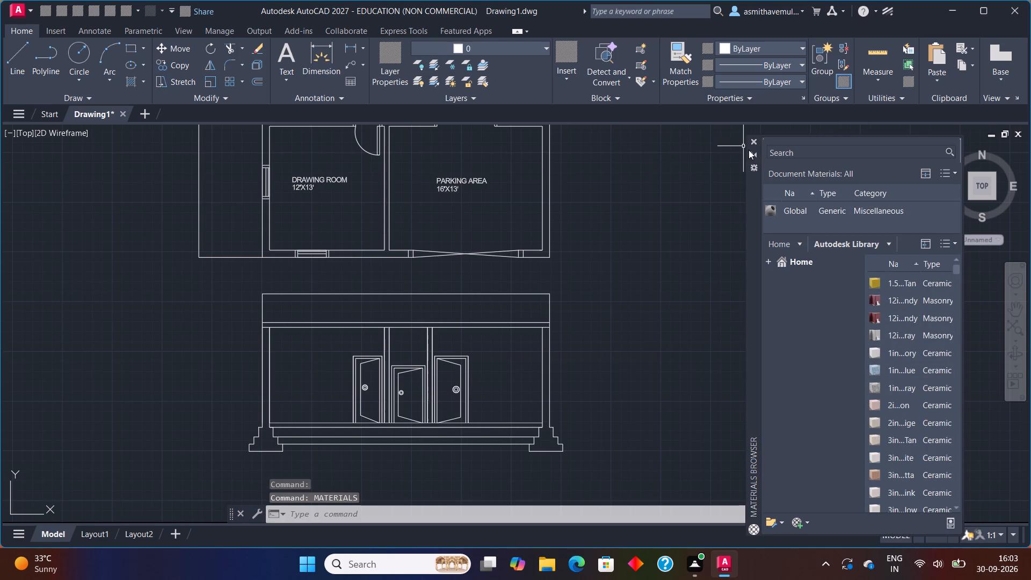
left_click(752, 141)
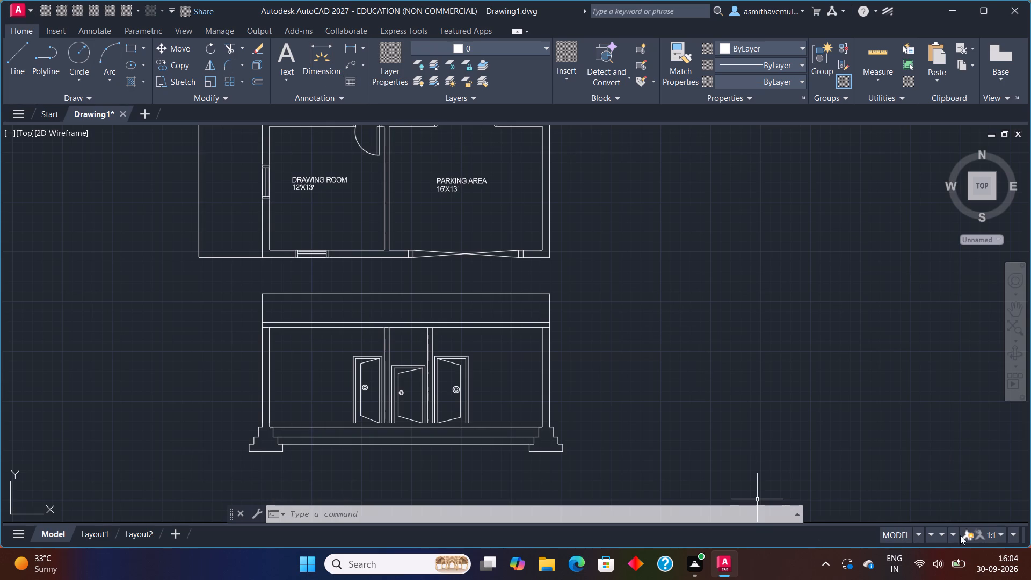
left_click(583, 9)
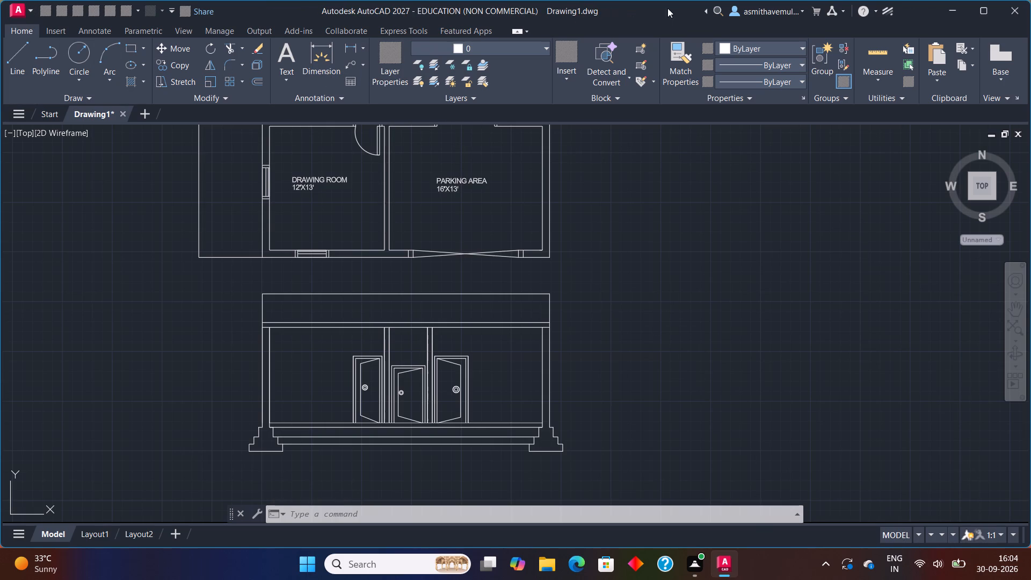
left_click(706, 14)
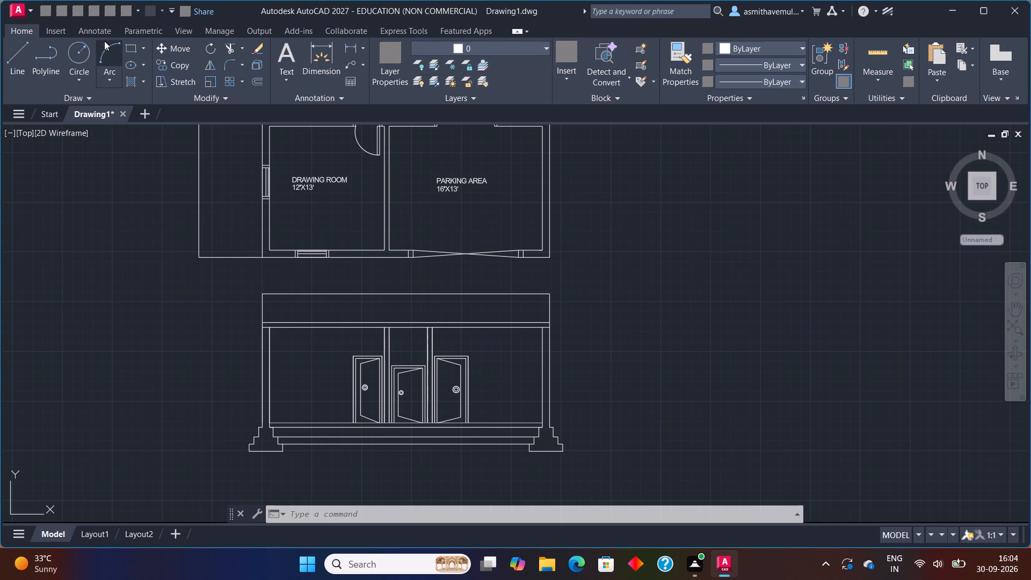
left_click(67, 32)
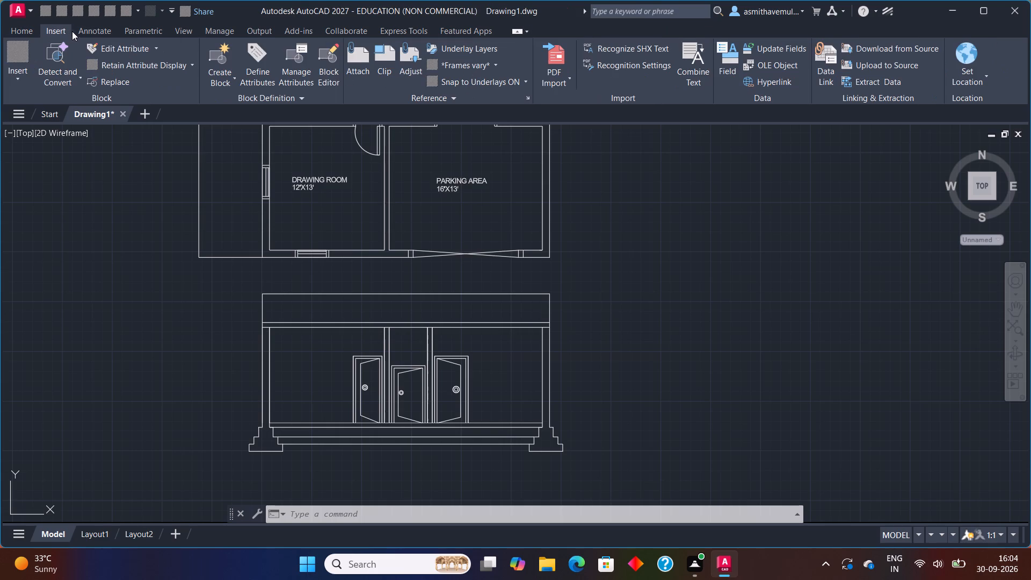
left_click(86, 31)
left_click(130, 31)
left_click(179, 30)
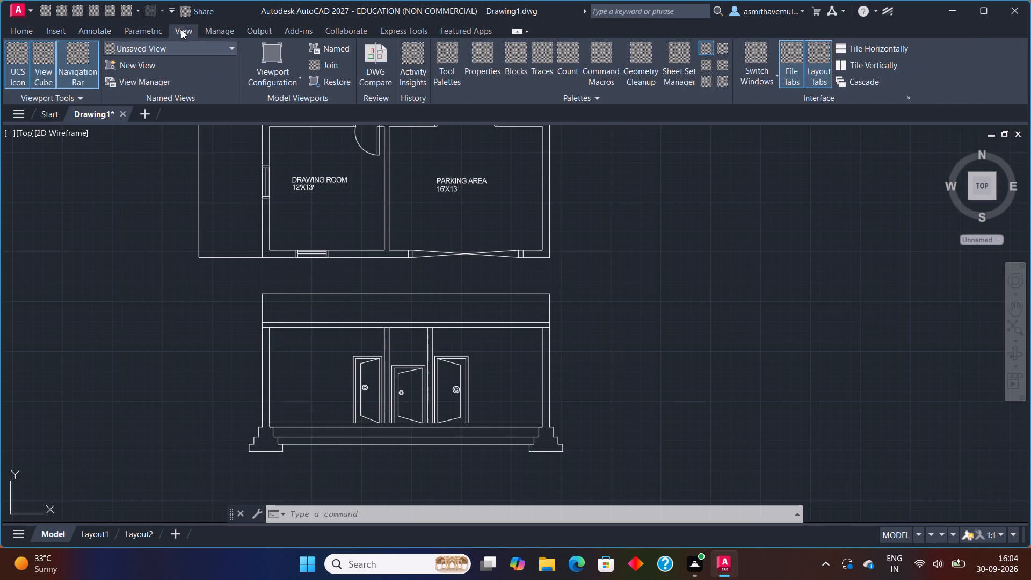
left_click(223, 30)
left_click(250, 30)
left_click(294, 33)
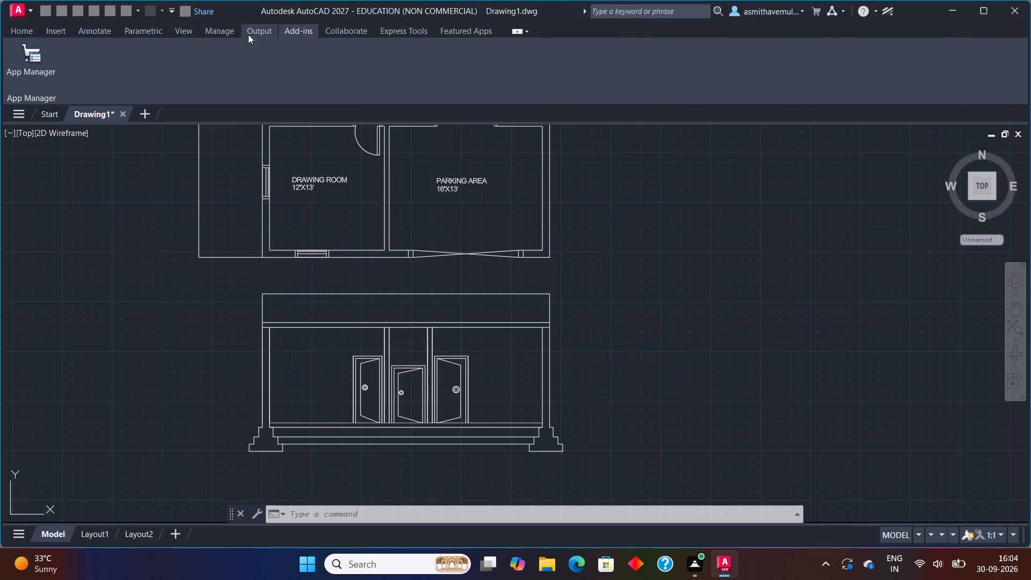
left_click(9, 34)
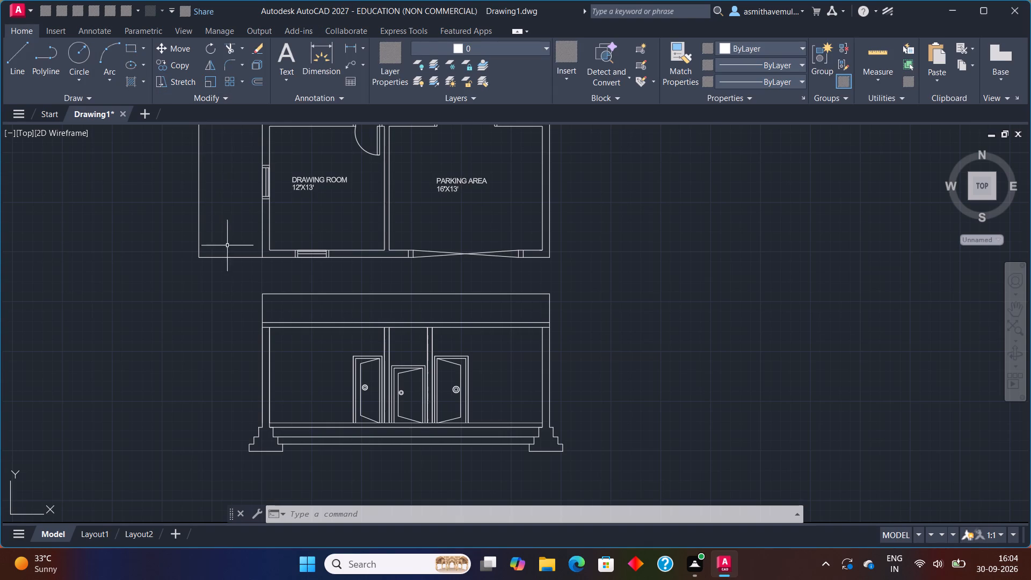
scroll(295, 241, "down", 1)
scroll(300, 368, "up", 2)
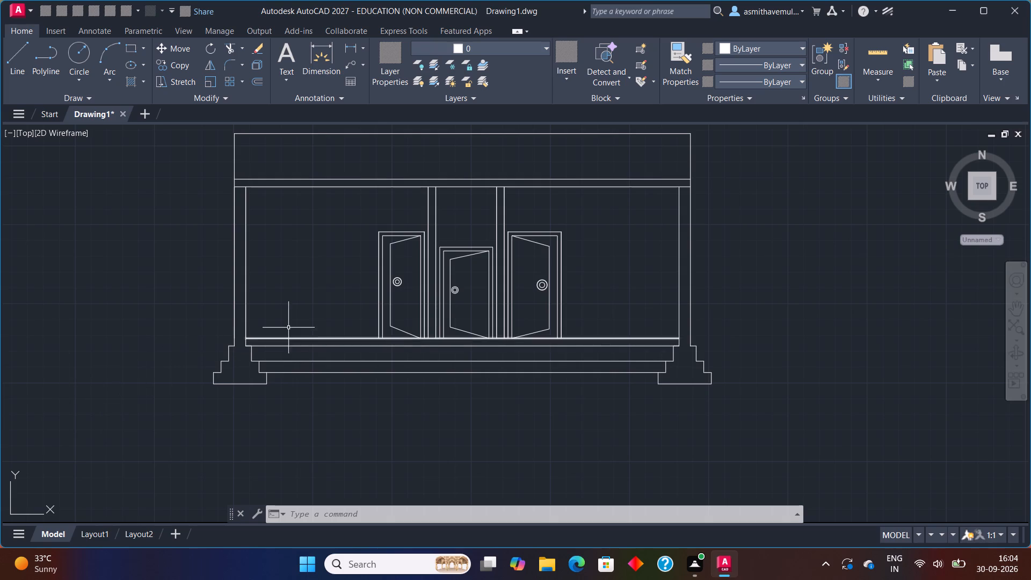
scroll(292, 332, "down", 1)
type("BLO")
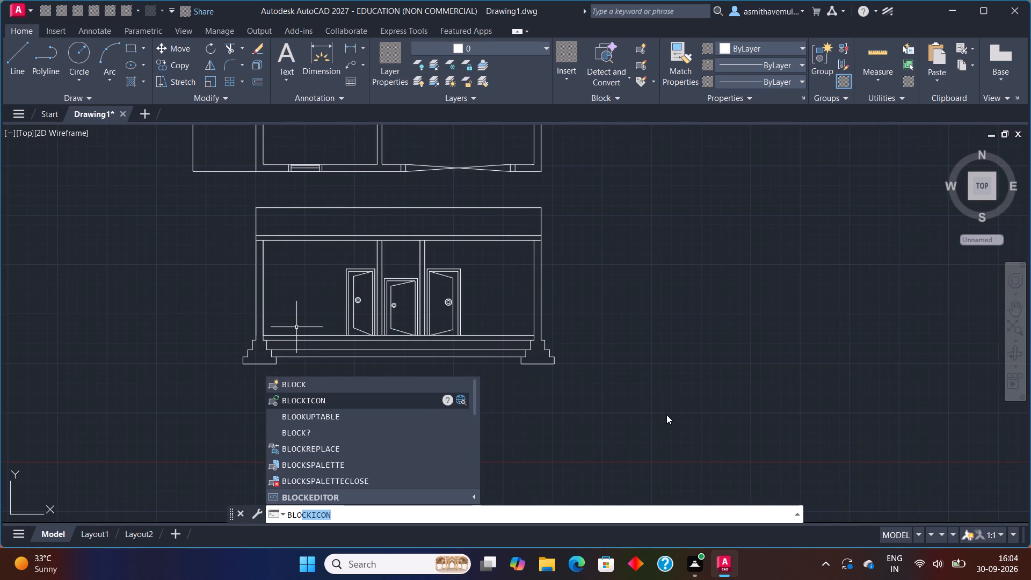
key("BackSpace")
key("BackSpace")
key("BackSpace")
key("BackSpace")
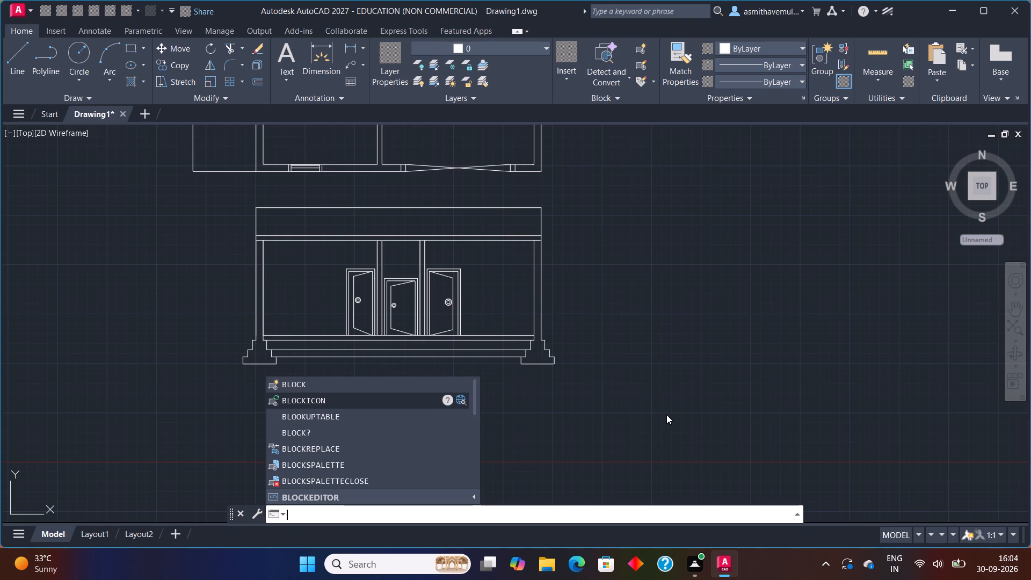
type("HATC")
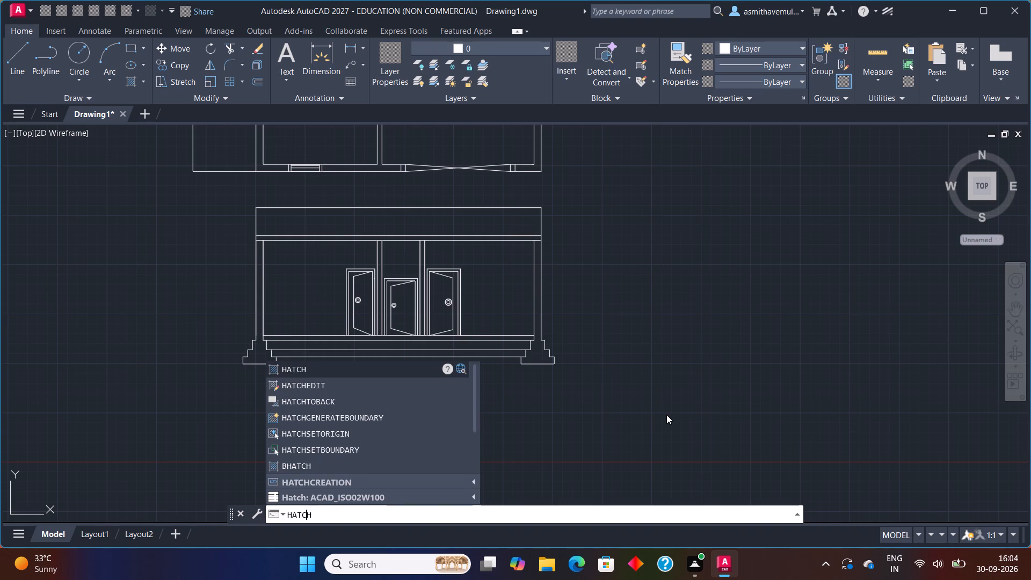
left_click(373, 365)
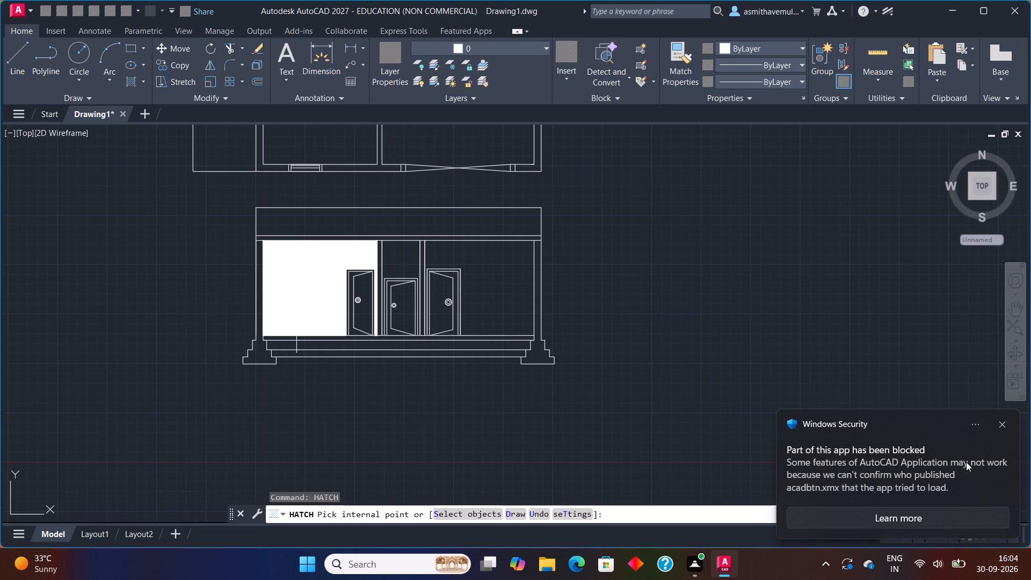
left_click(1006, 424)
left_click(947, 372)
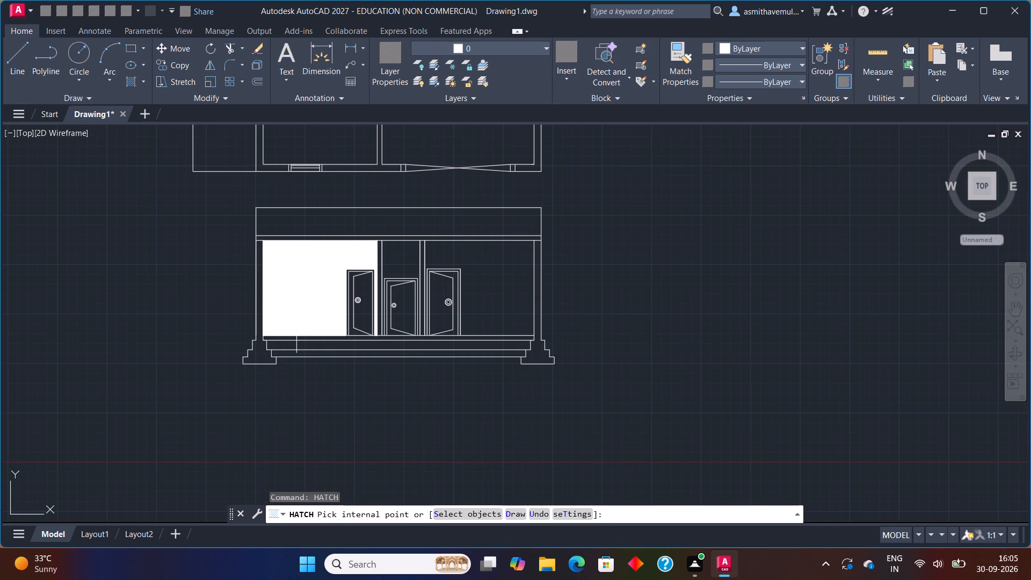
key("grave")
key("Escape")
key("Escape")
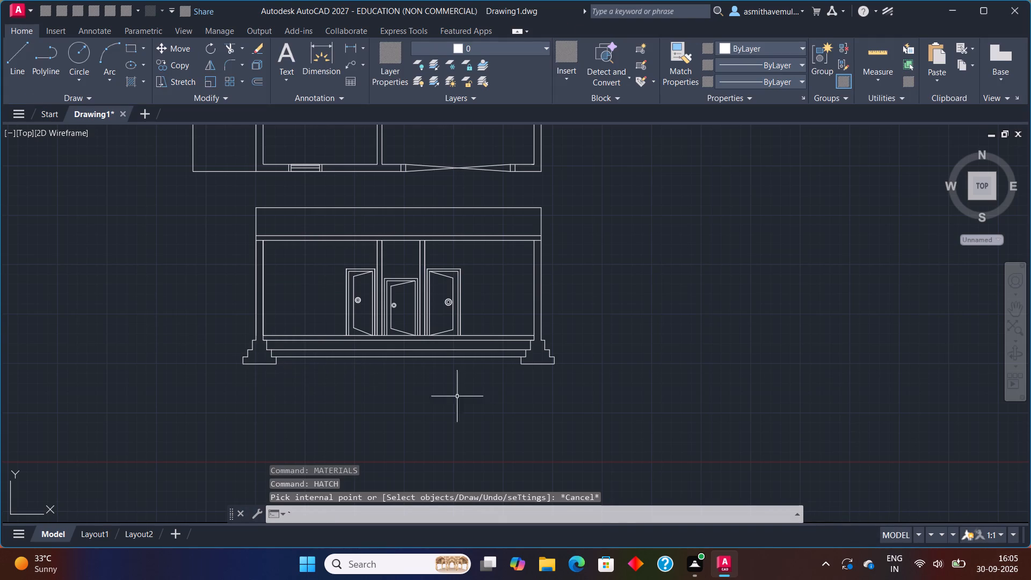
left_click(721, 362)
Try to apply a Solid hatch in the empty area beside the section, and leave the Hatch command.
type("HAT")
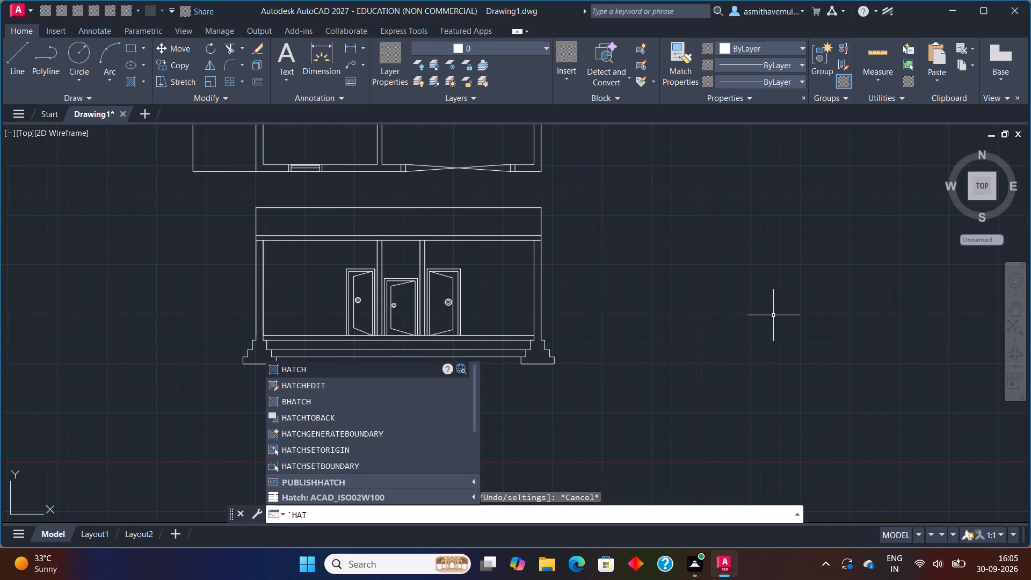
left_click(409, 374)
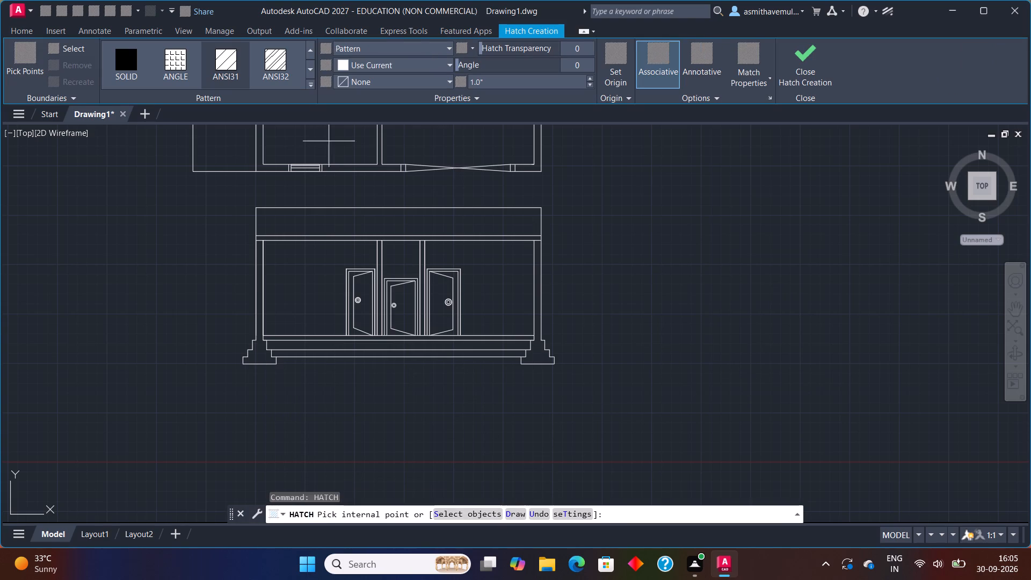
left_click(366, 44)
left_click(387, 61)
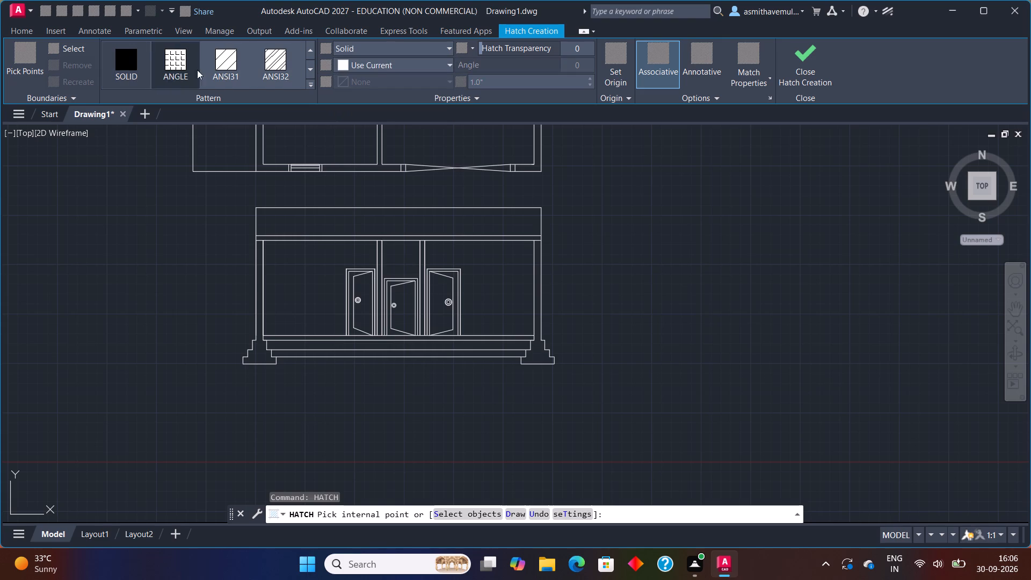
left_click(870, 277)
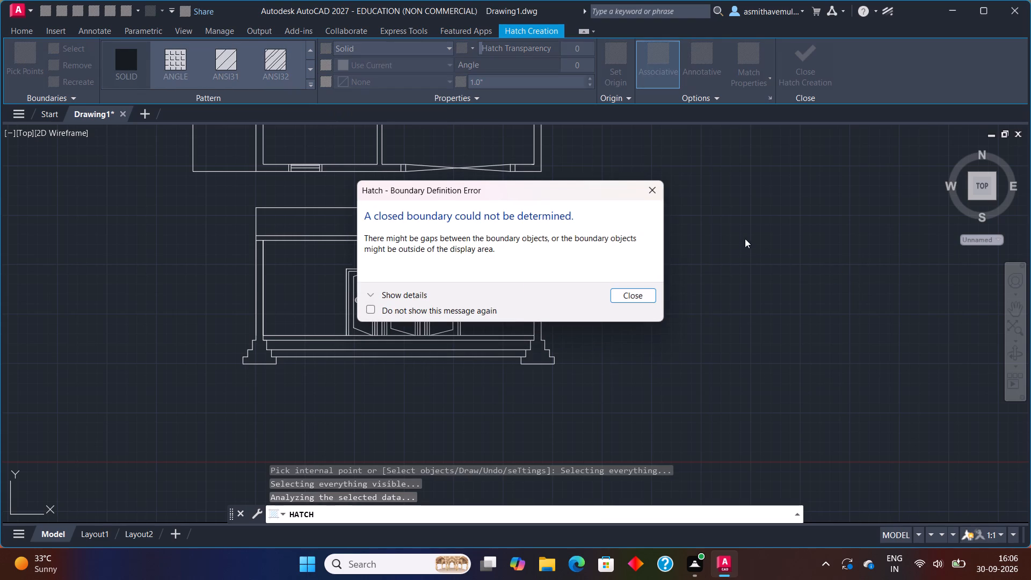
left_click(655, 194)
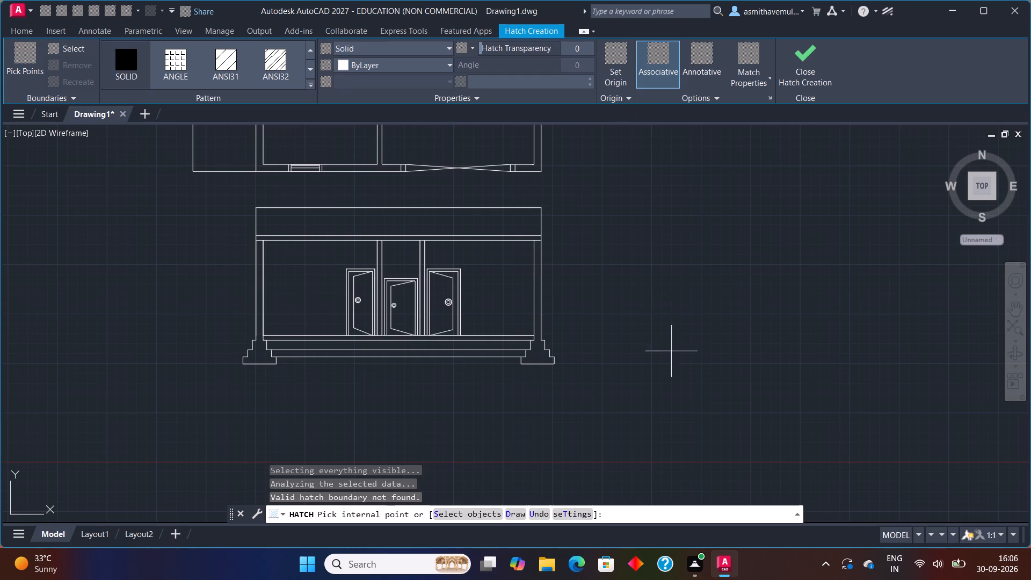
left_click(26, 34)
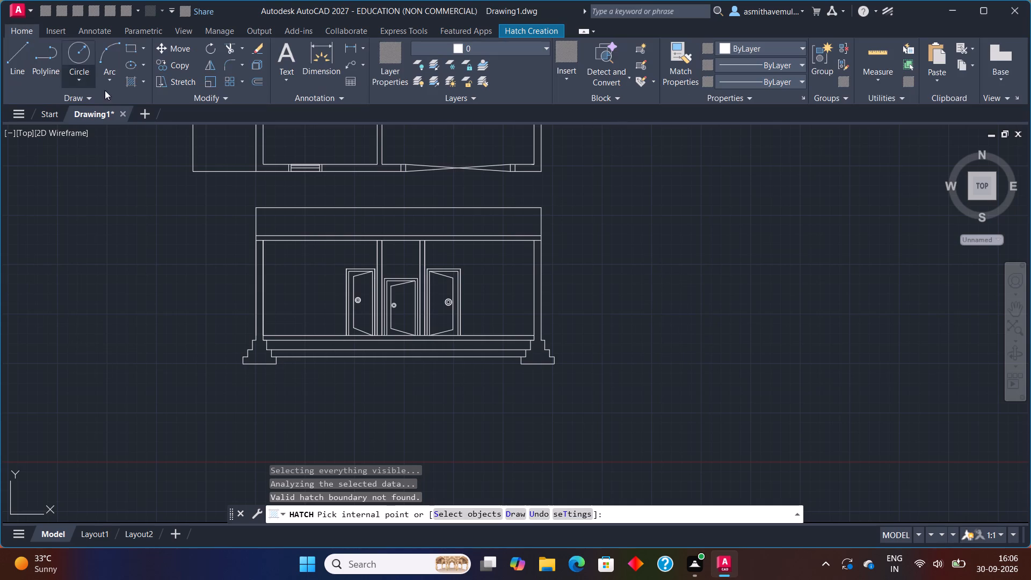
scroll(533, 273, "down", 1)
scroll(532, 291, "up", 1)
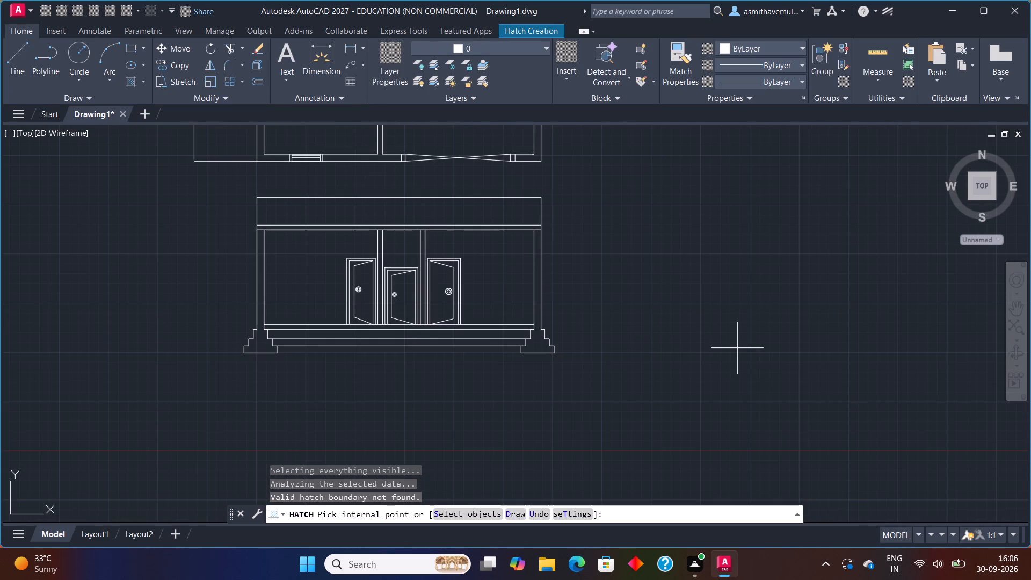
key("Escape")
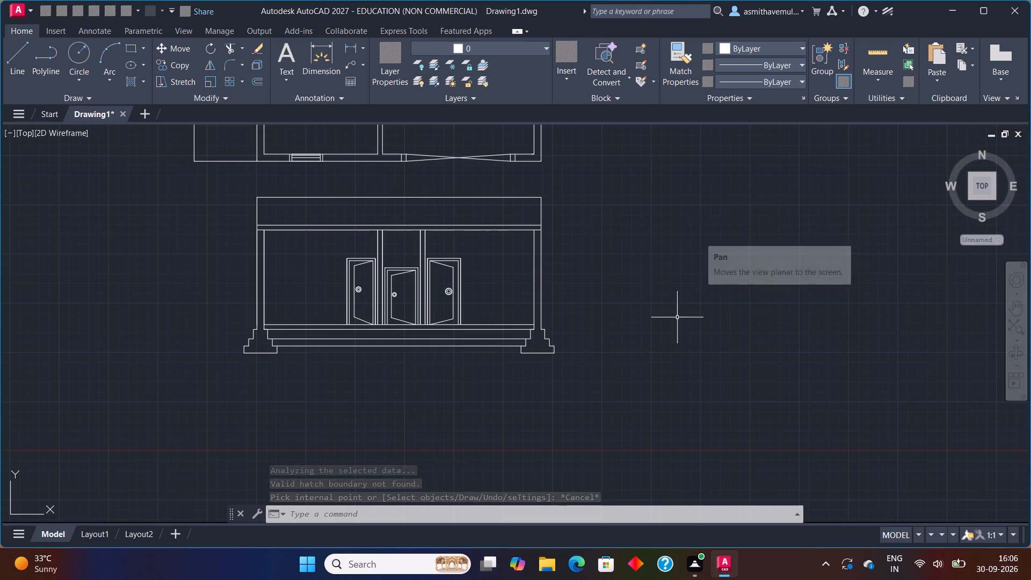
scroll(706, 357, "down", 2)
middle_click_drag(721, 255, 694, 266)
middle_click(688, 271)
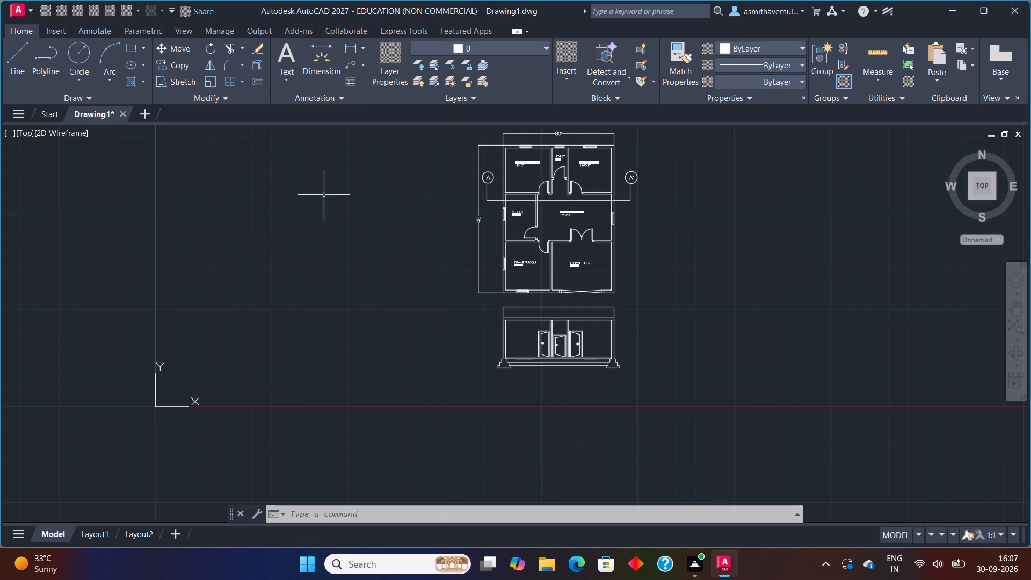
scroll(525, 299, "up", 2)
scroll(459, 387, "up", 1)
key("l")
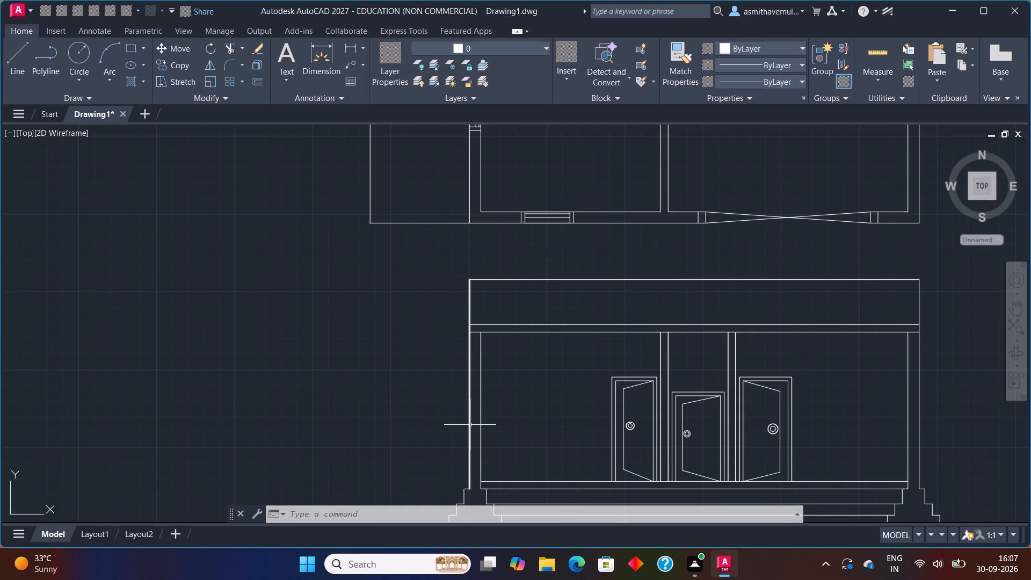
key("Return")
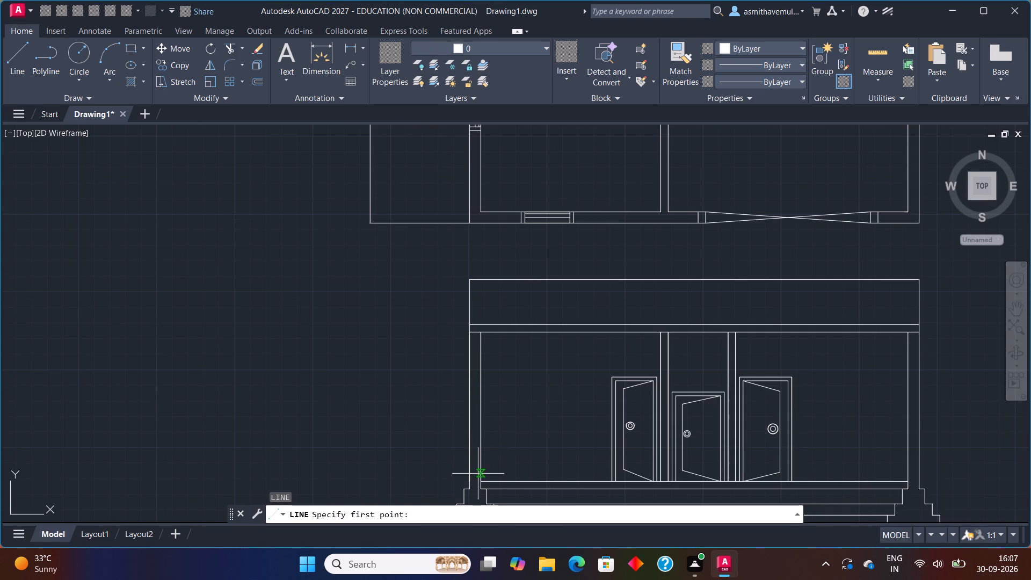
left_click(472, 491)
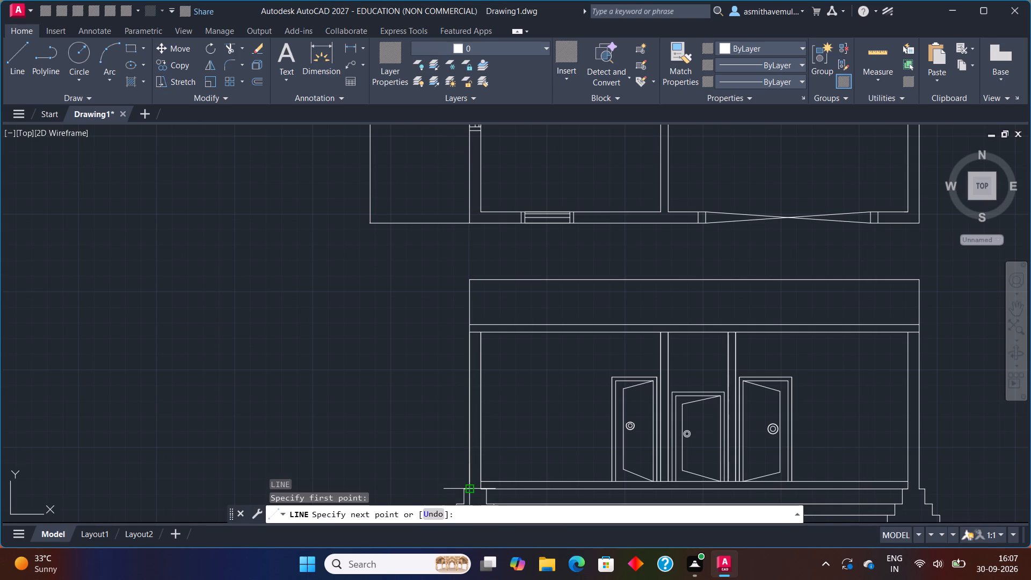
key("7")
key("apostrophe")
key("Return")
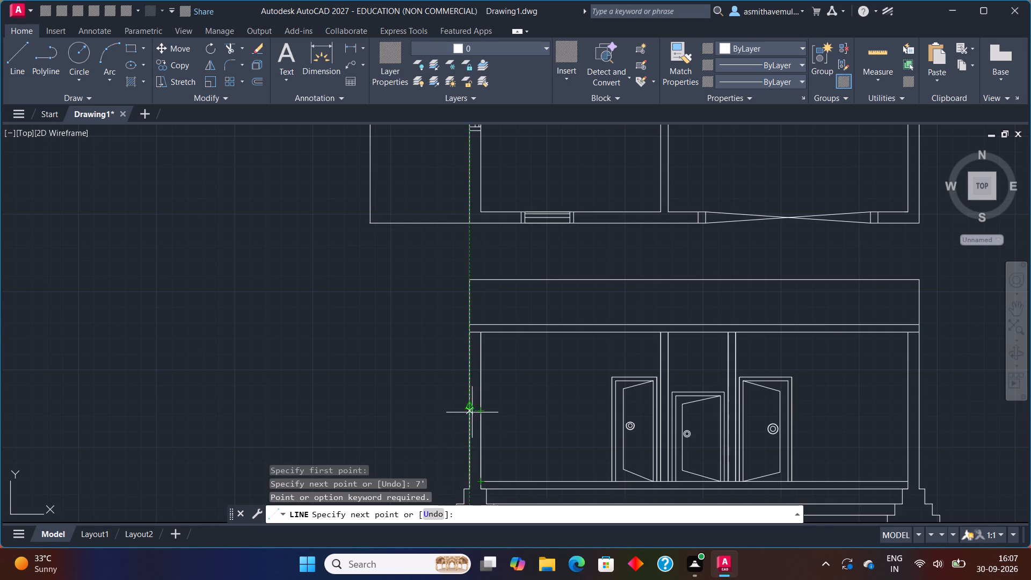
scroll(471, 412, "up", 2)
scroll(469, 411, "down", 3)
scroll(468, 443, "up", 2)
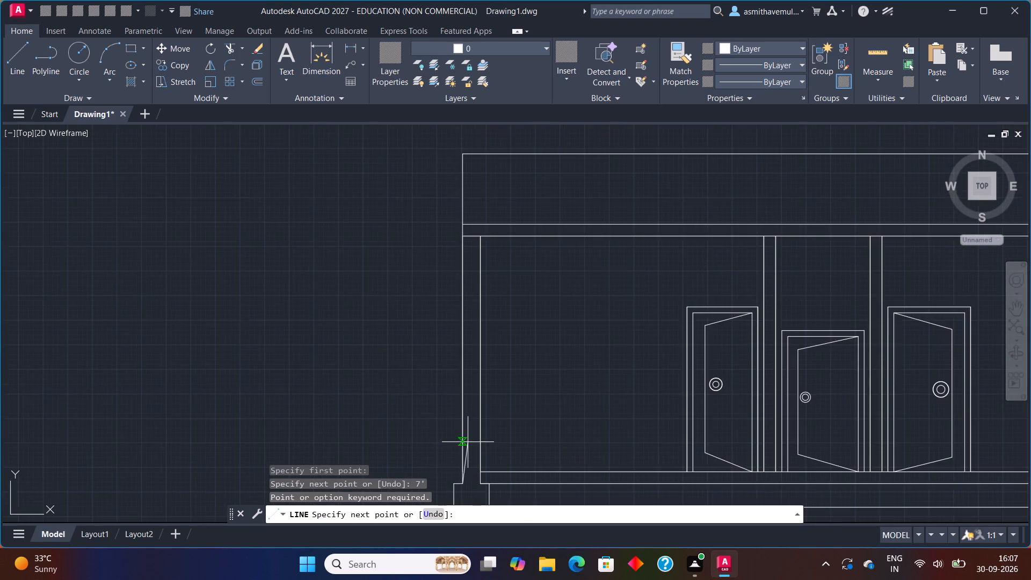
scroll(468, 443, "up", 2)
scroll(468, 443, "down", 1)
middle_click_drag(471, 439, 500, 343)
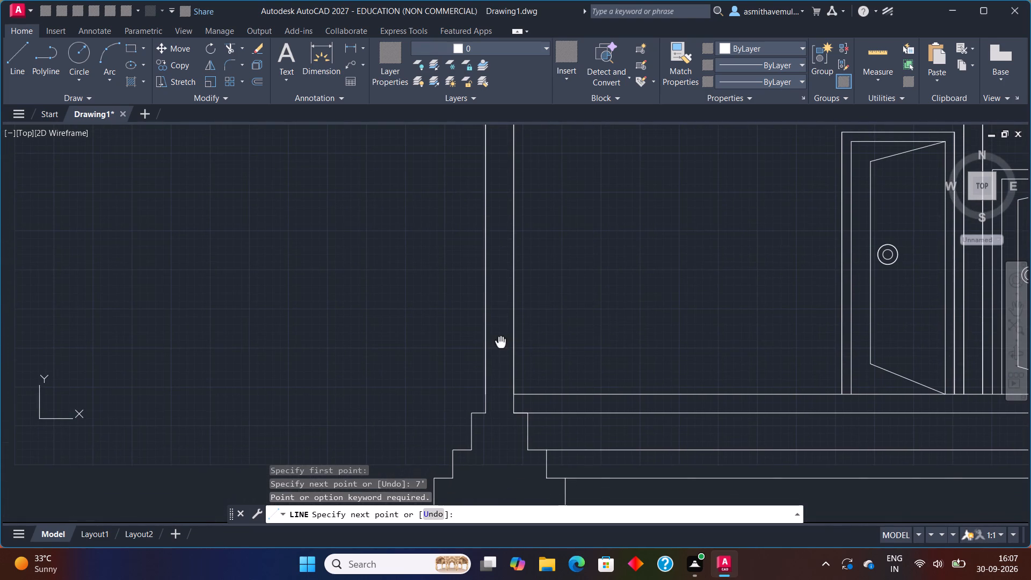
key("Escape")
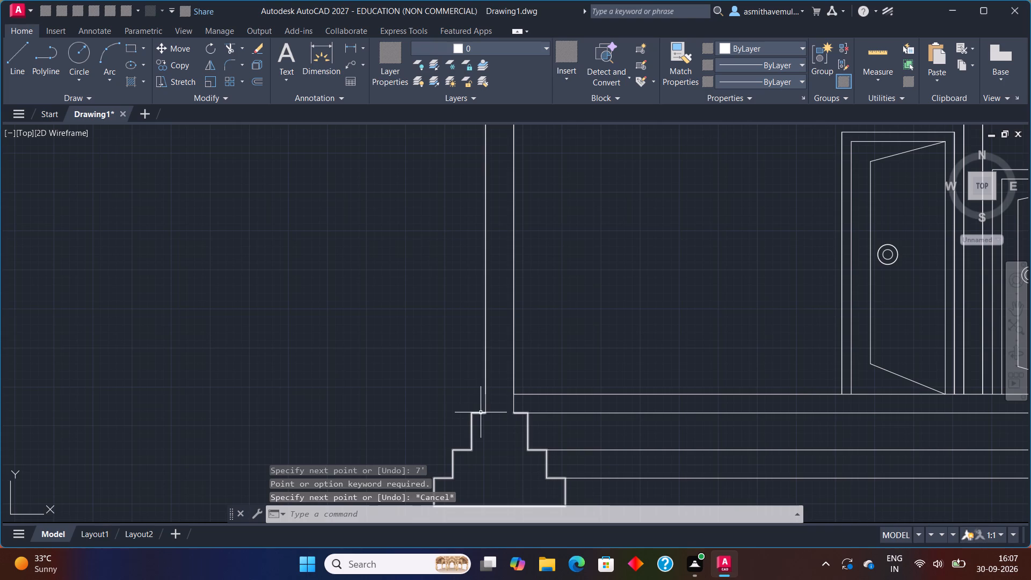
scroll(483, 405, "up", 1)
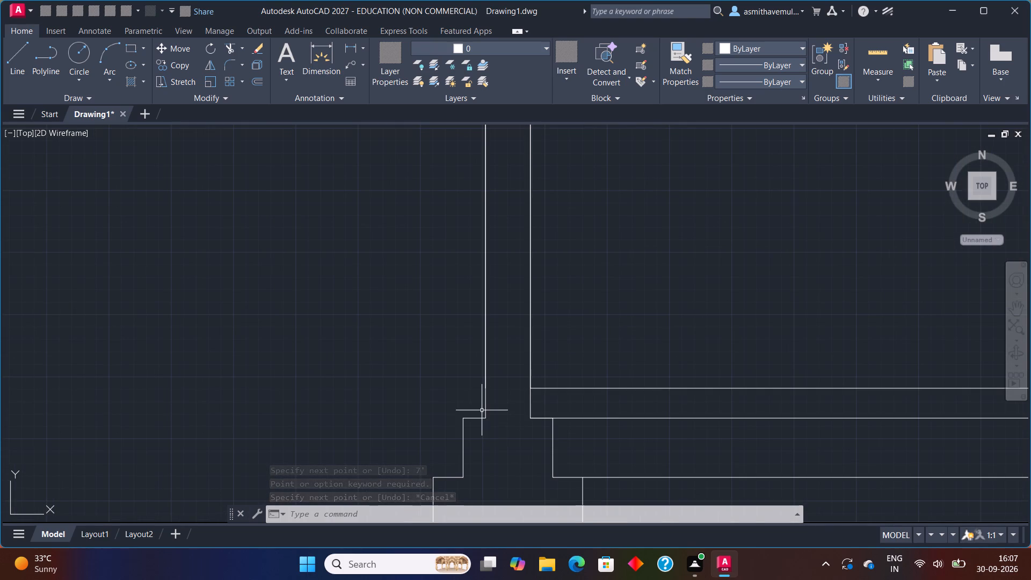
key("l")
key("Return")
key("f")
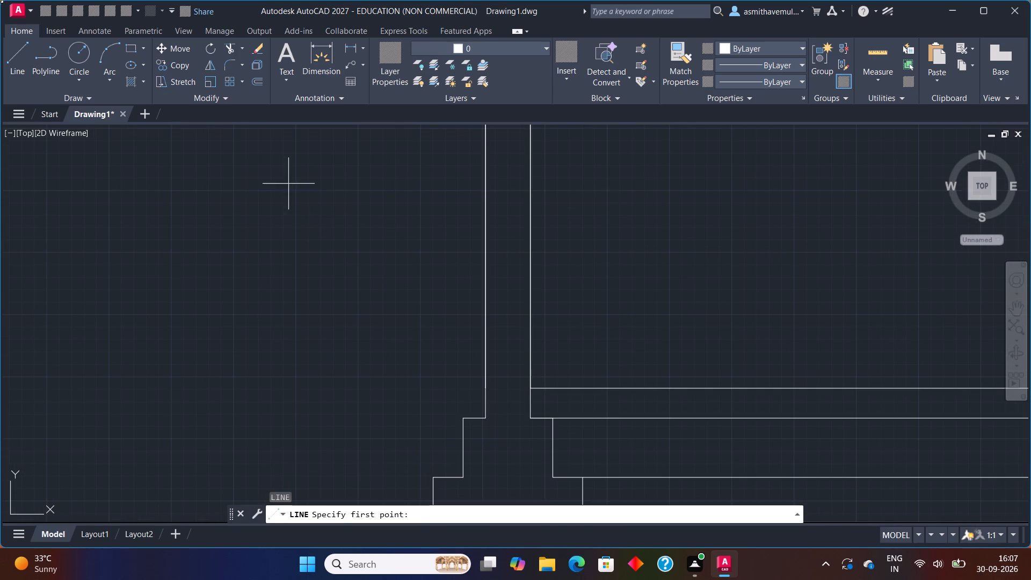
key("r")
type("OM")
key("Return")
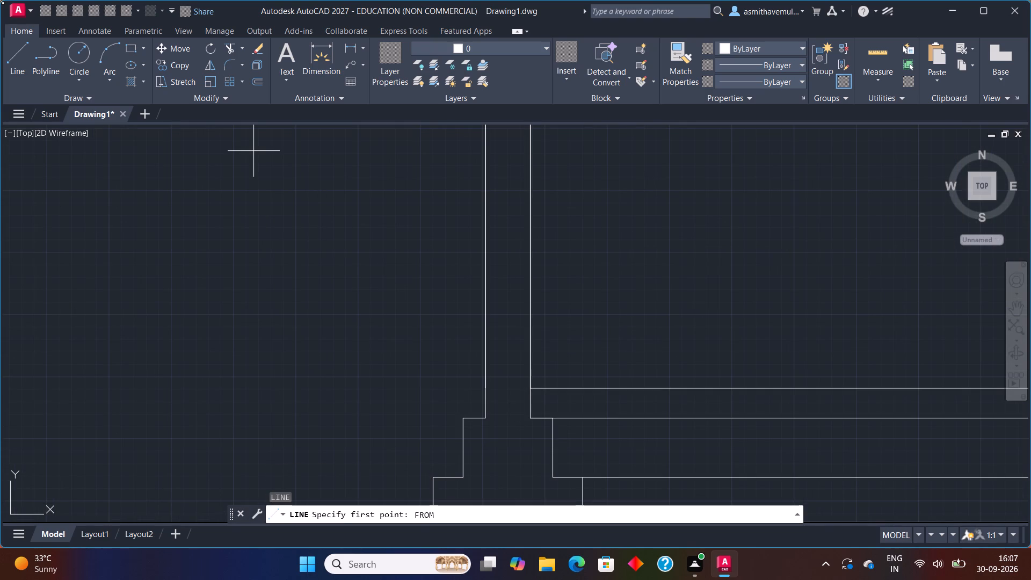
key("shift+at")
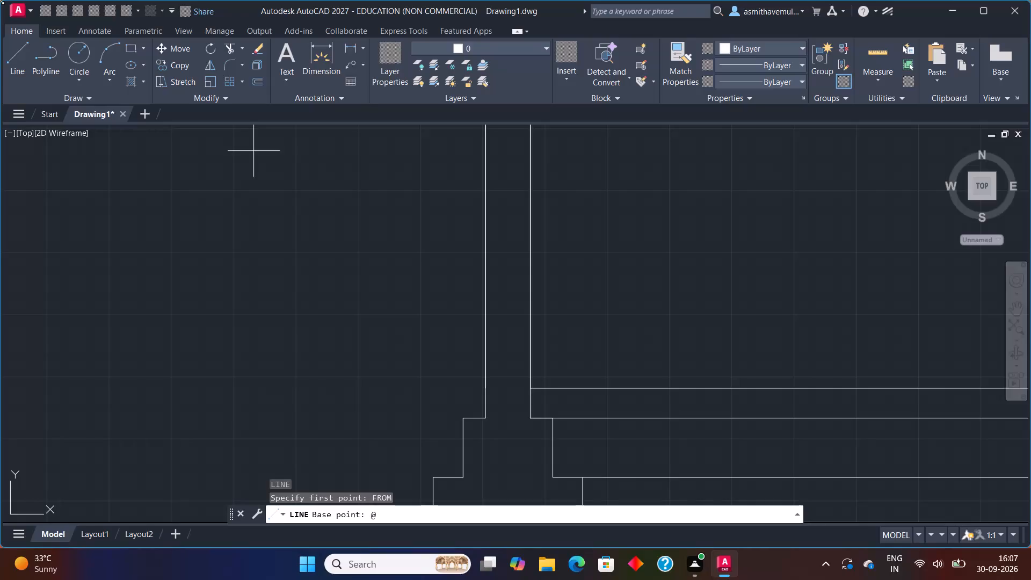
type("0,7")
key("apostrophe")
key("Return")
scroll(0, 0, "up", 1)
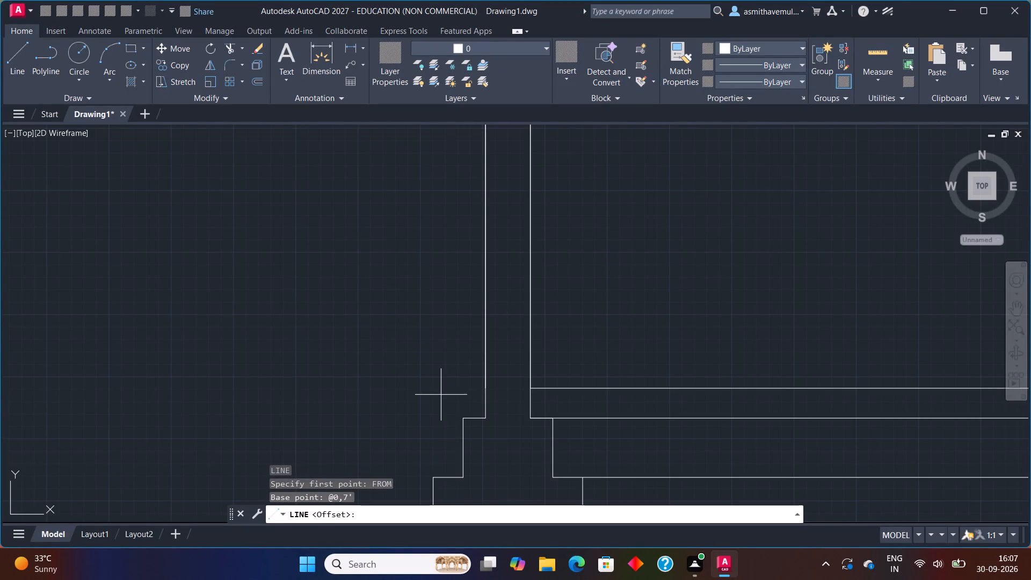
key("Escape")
Draw a 3' long, 3" thick projection outward from the section's left outer wall, its top starting 7' above the wall's base corner on the footing.
key("l")
key("Return")
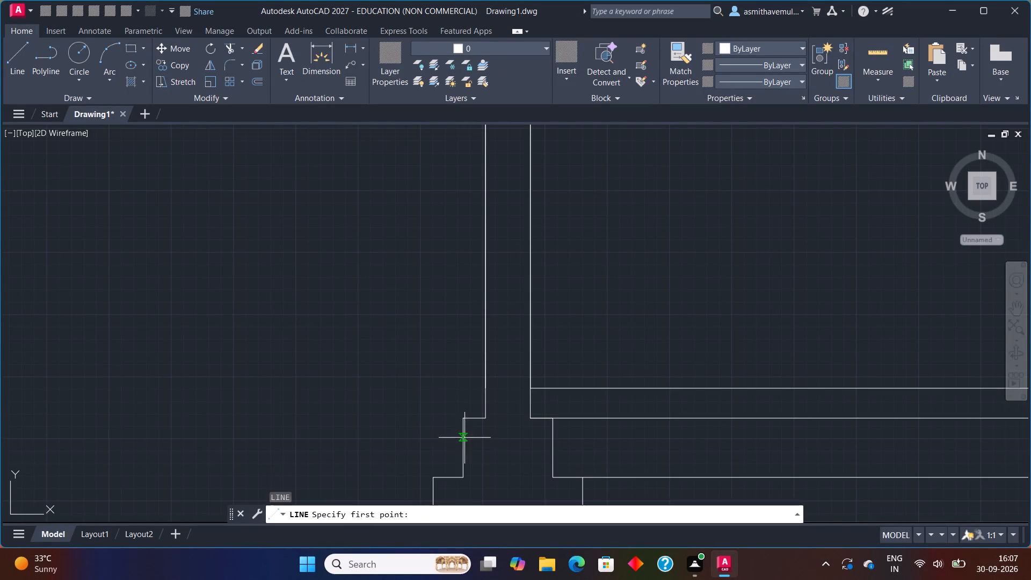
type("FROM")
key("Return")
left_click(488, 419)
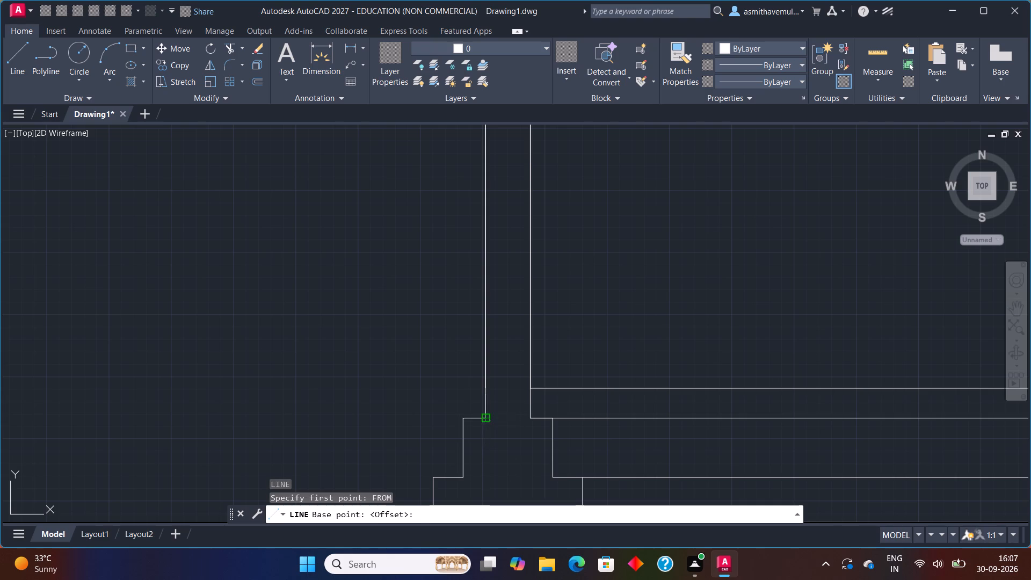
type("@0,7")
key("apostrophe")
key("Return")
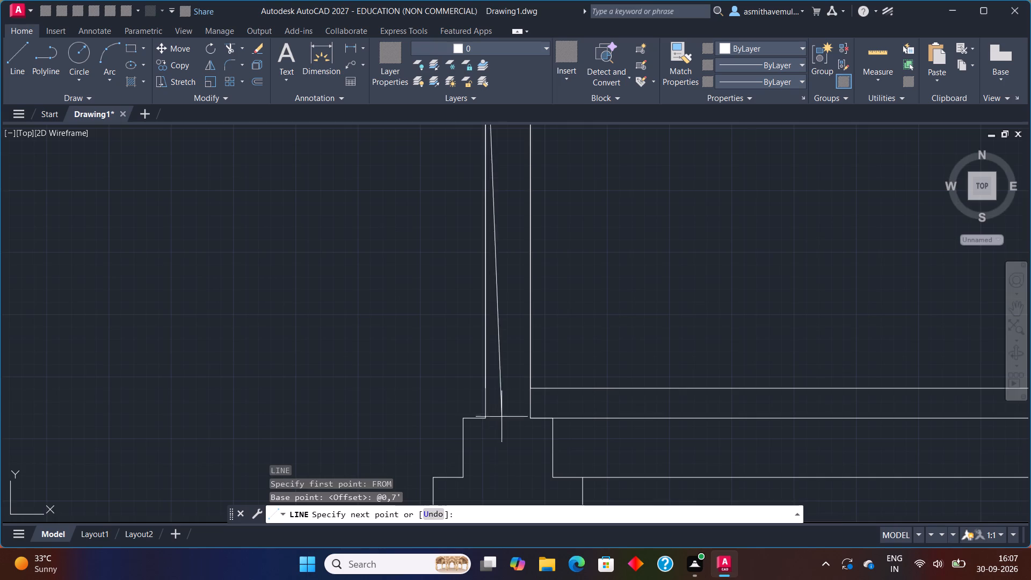
scroll(609, 243, "down", 2)
middle_click_drag(629, 201, 609, 470)
scroll(629, 241, "down", 1)
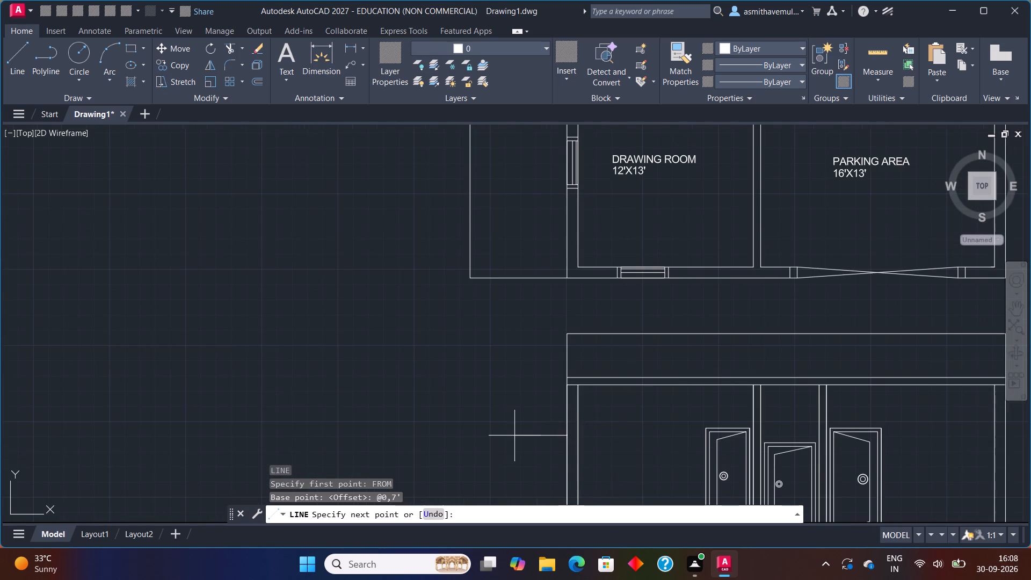
scroll(514, 437, "up", 2)
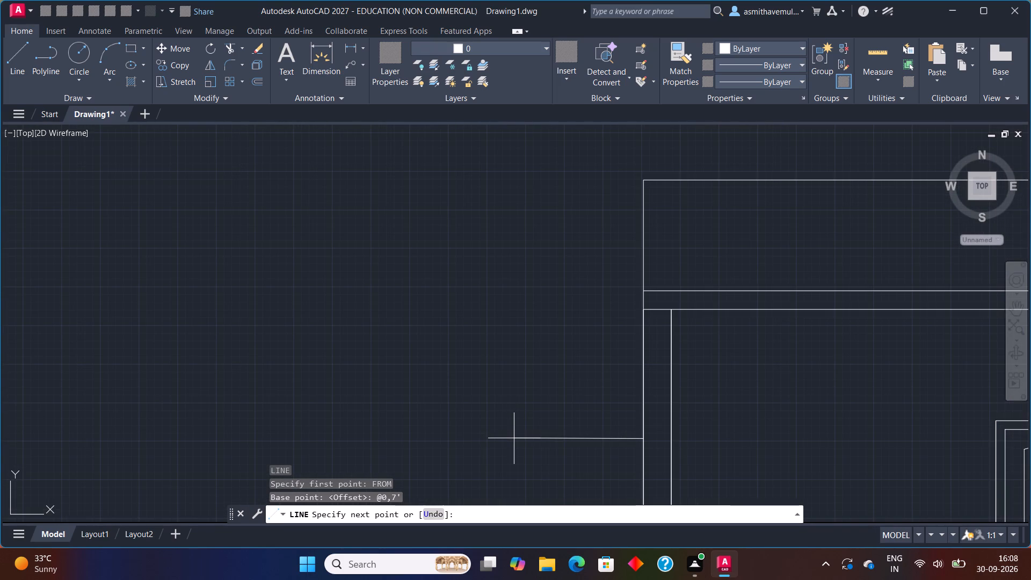
key("F8")
type("3'")
key("Return")
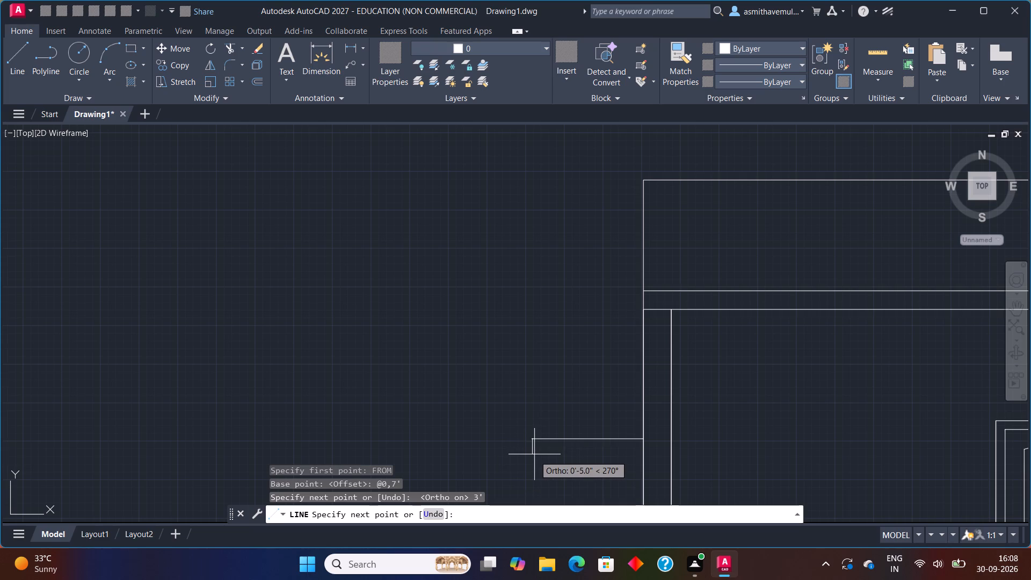
key("3")
key("shift+quotedbl")
key("Return")
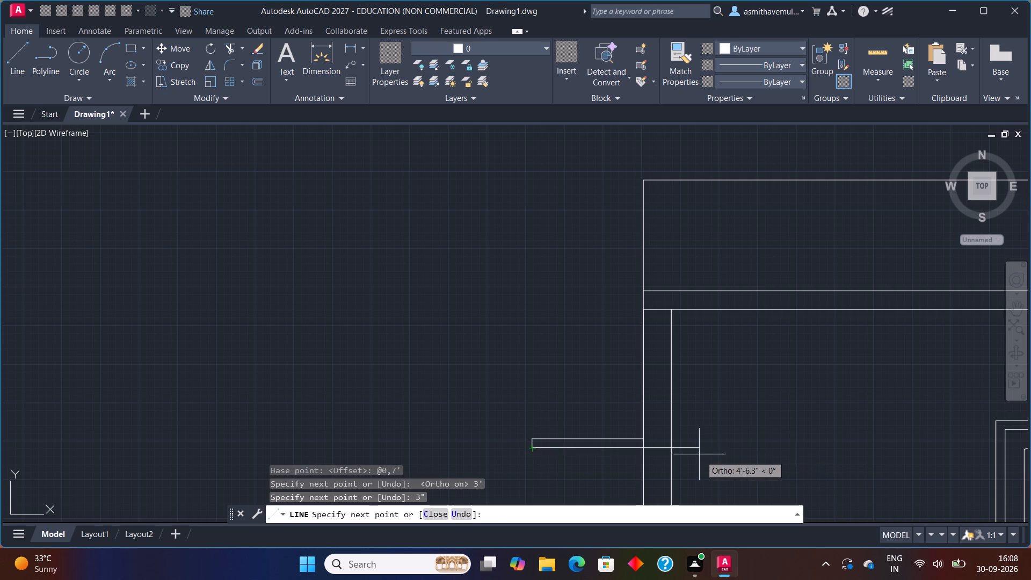
left_click(644, 448)
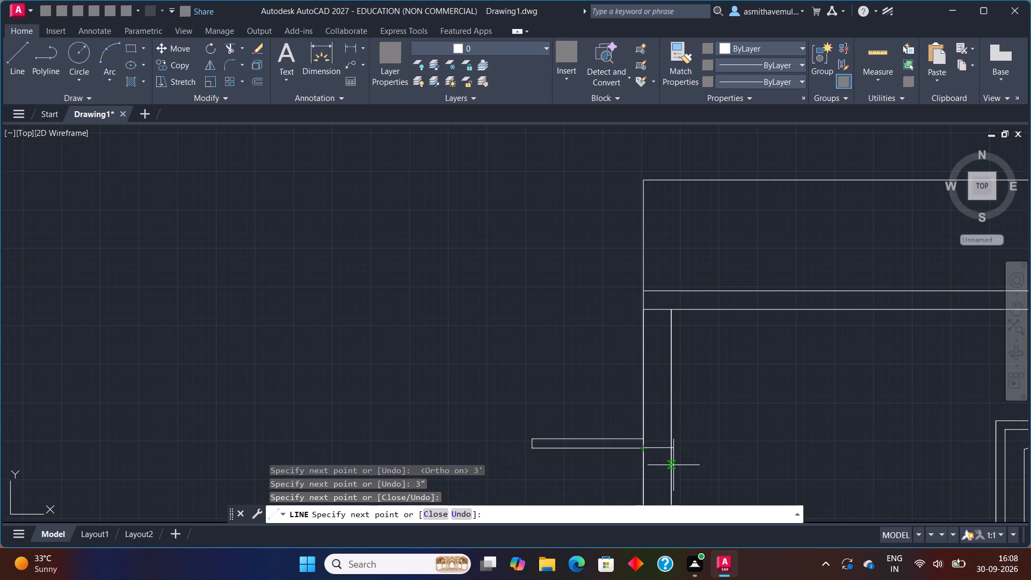
key("Escape")
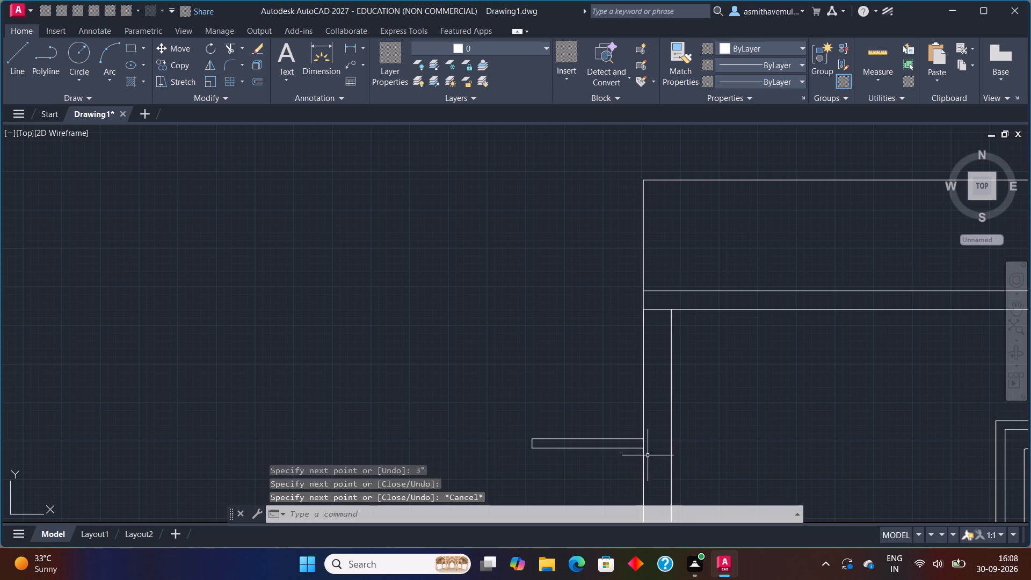
Trim away the short vertical line closing the outer end of the wall projection.
scroll(499, 446, "up", 3)
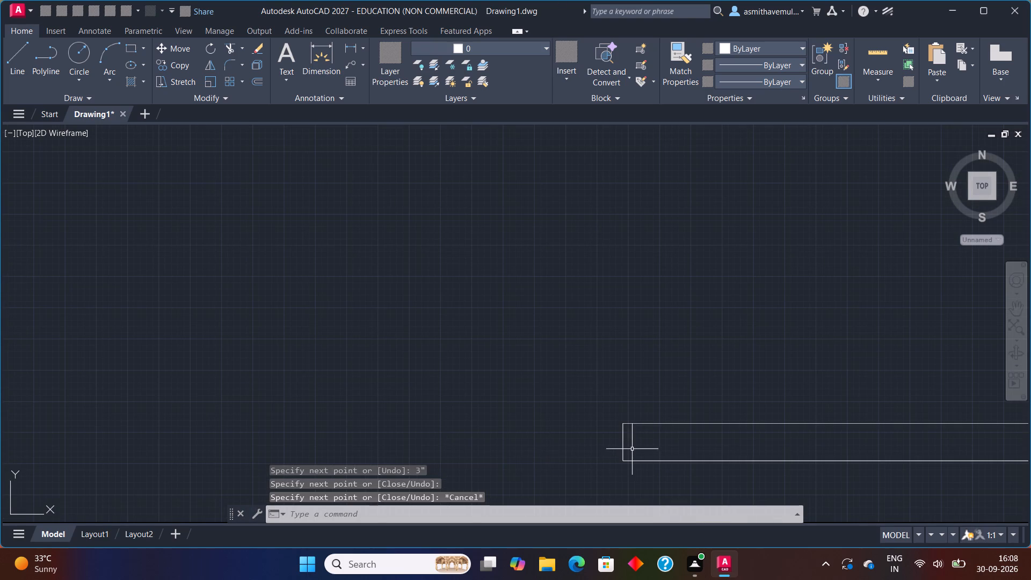
type("TRIM")
key("Return")
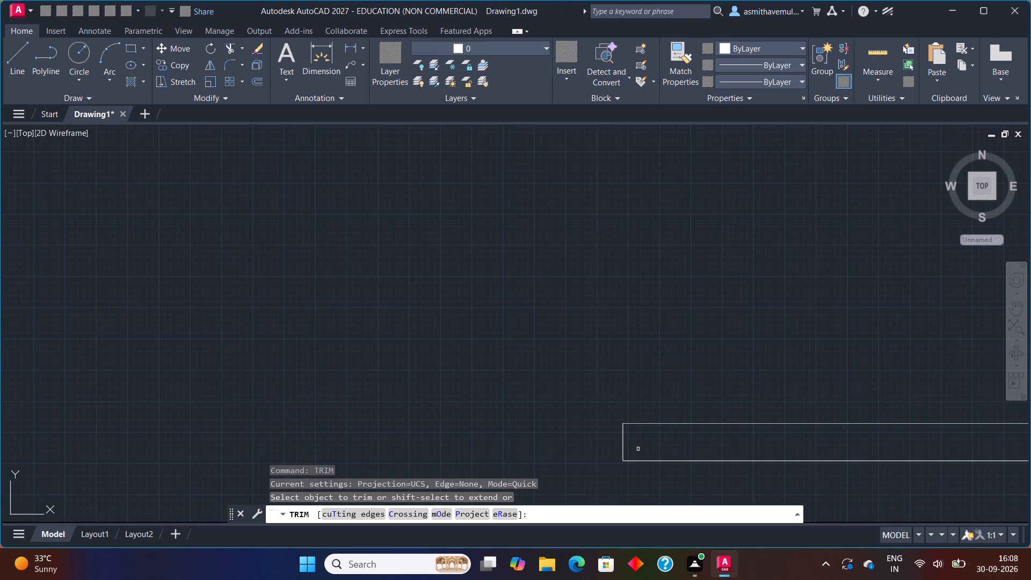
left_click_drag(638, 449, 590, 445)
key("Escape")
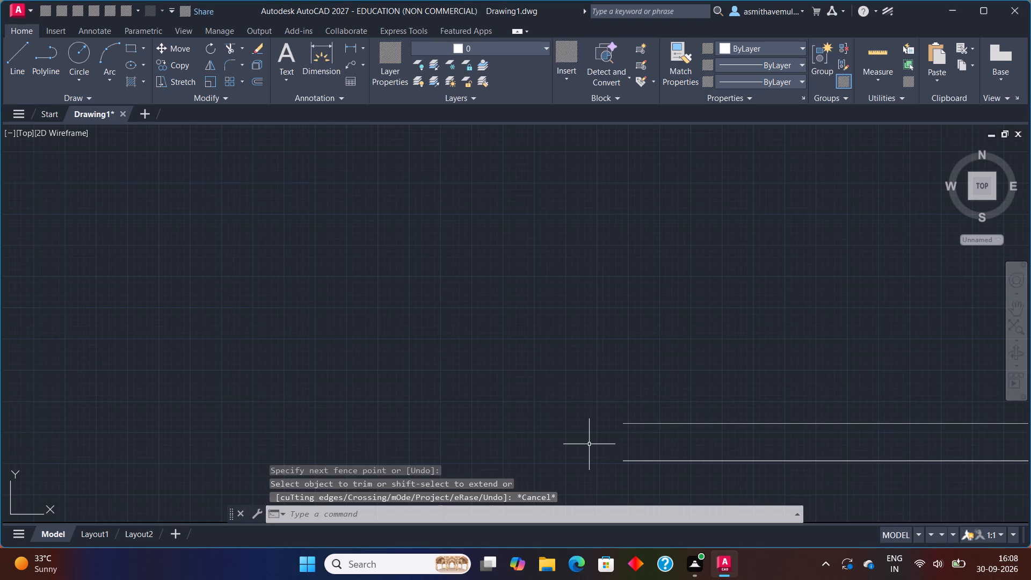
With Ortho off, draw a sloped end line from the outer end of the projection's lower line up to its upper line.
key("l")
key("Return")
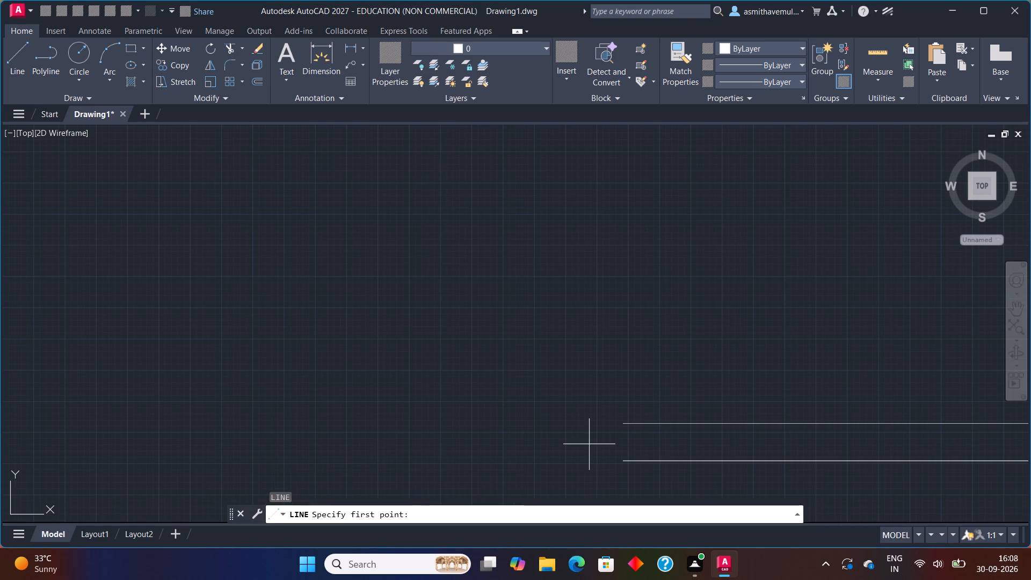
key("F8")
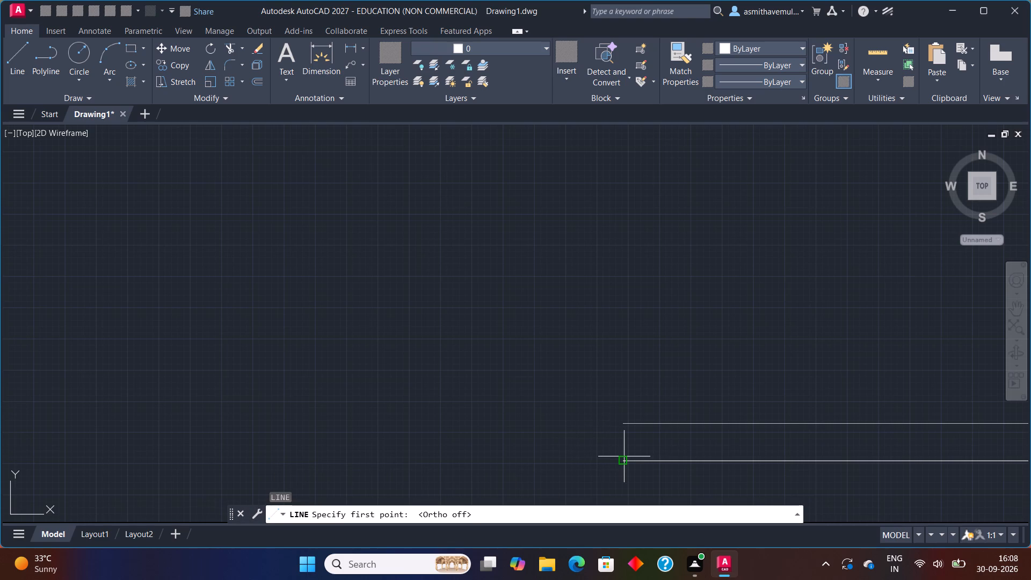
left_click(627, 463)
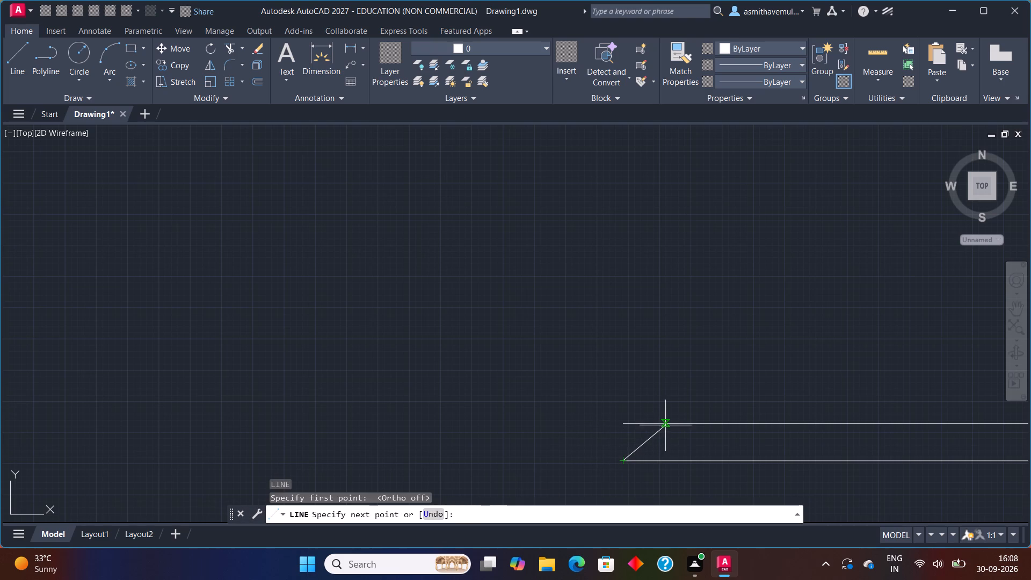
left_click(670, 423)
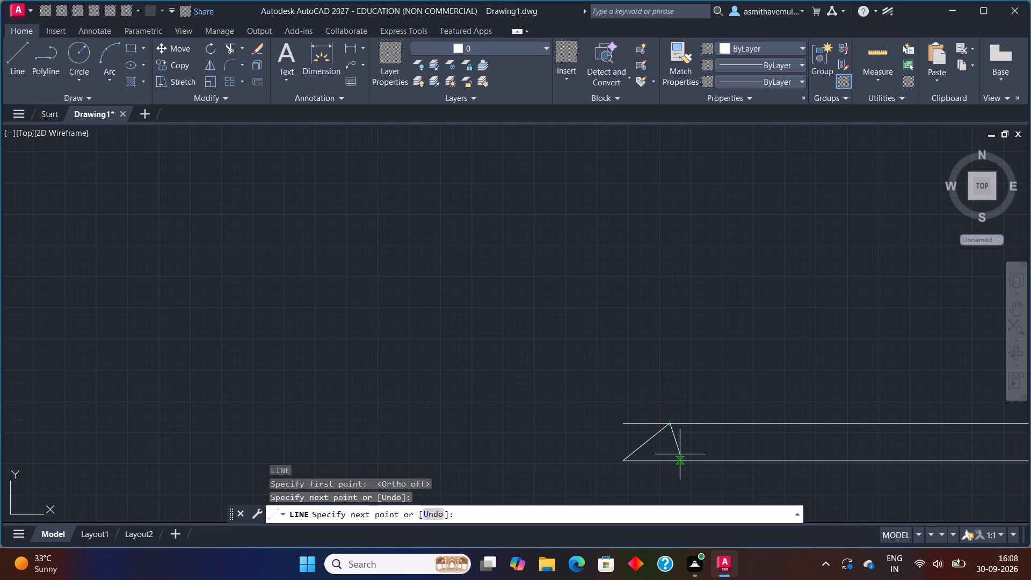
key("Escape")
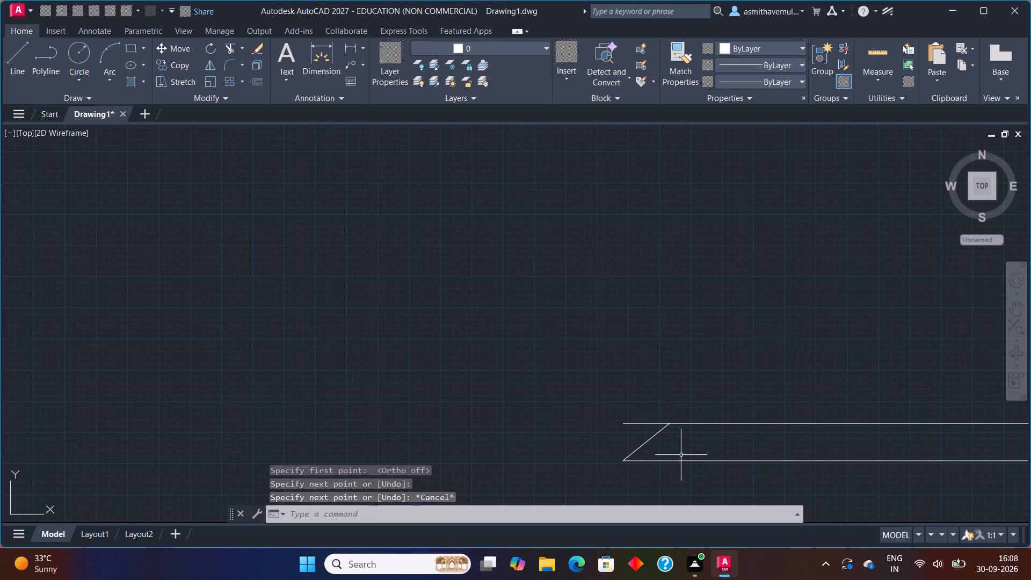
Delete the sloped line at the outer end of the wall projection.
type("TRIM")
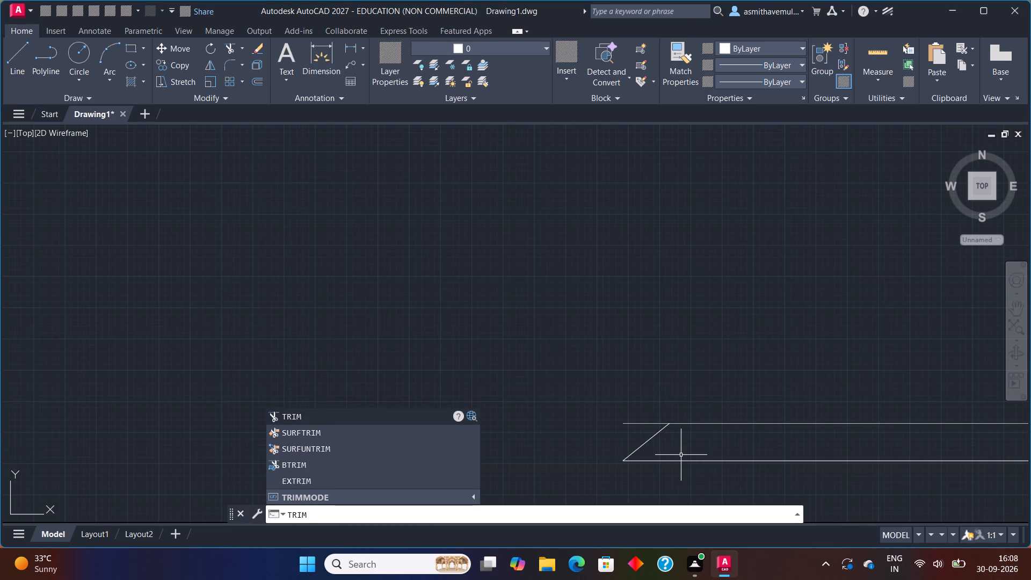
key("Escape")
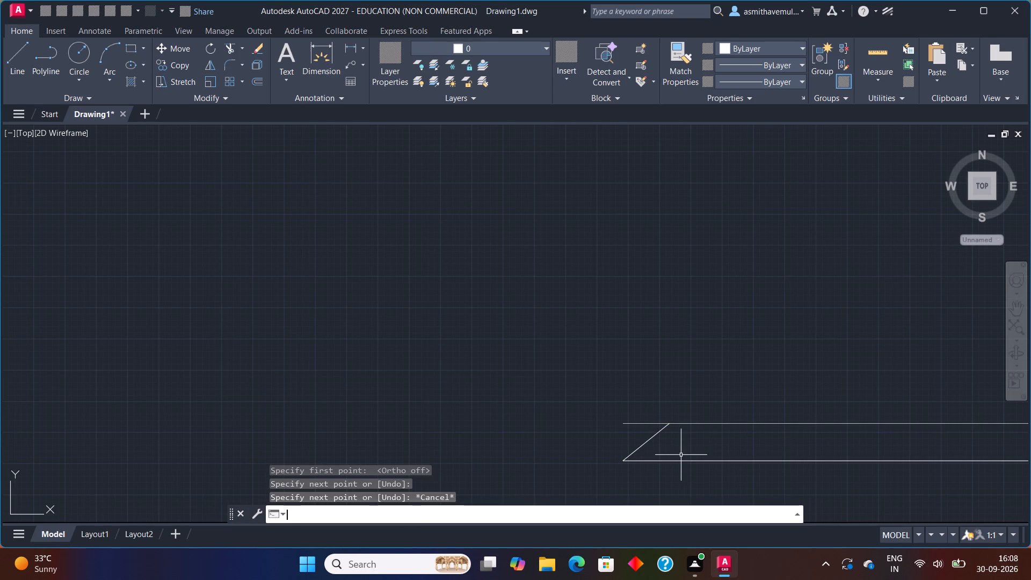
left_click_drag(681, 456, 600, 436)
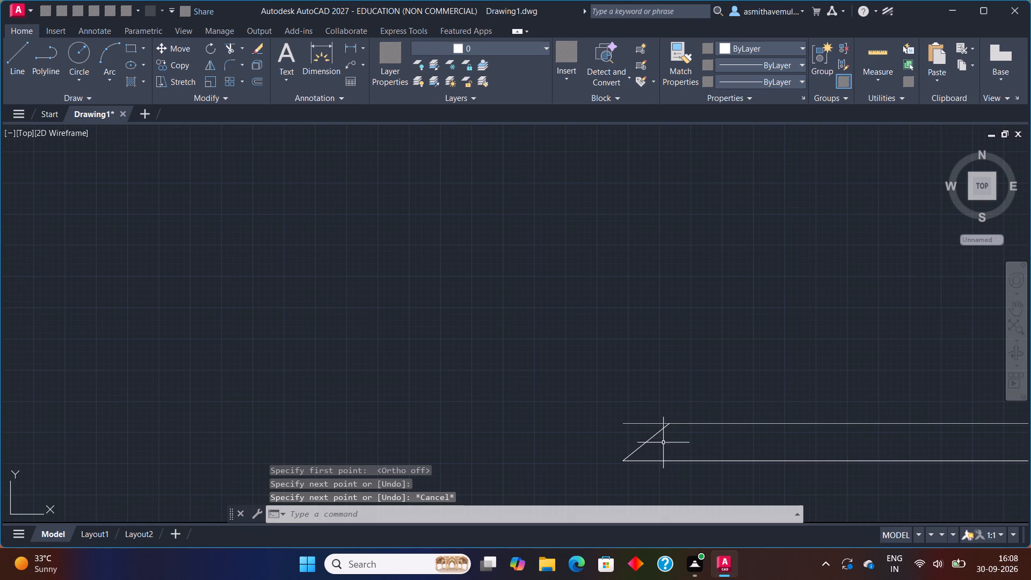
left_click_drag(672, 450, 612, 445)
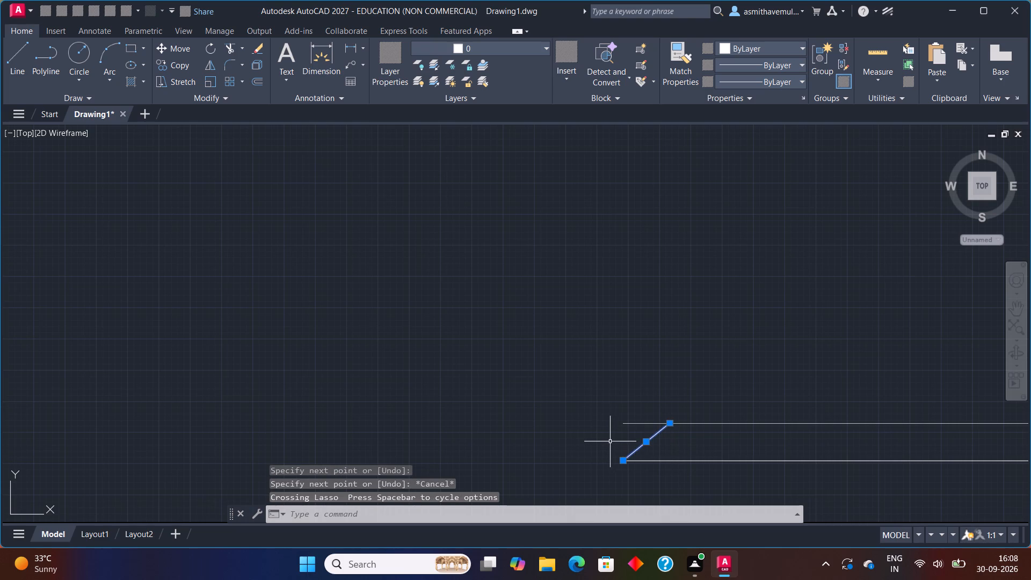
key("Delete")
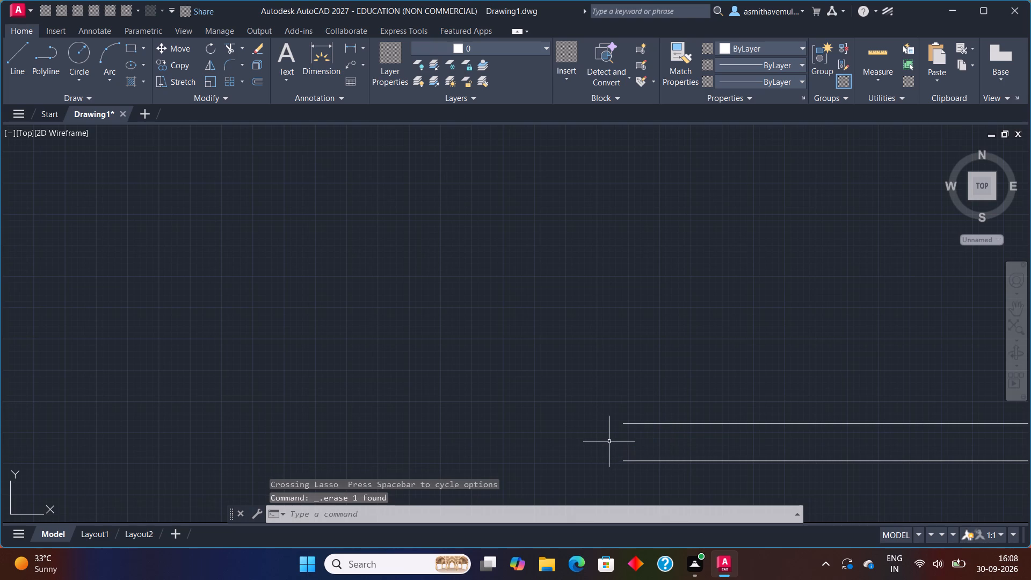
Draw the projection's tapered tip: about 4" outward from the lower line's end, about 1" up, and sloping to the upper line's end.
key("l")
key("Return")
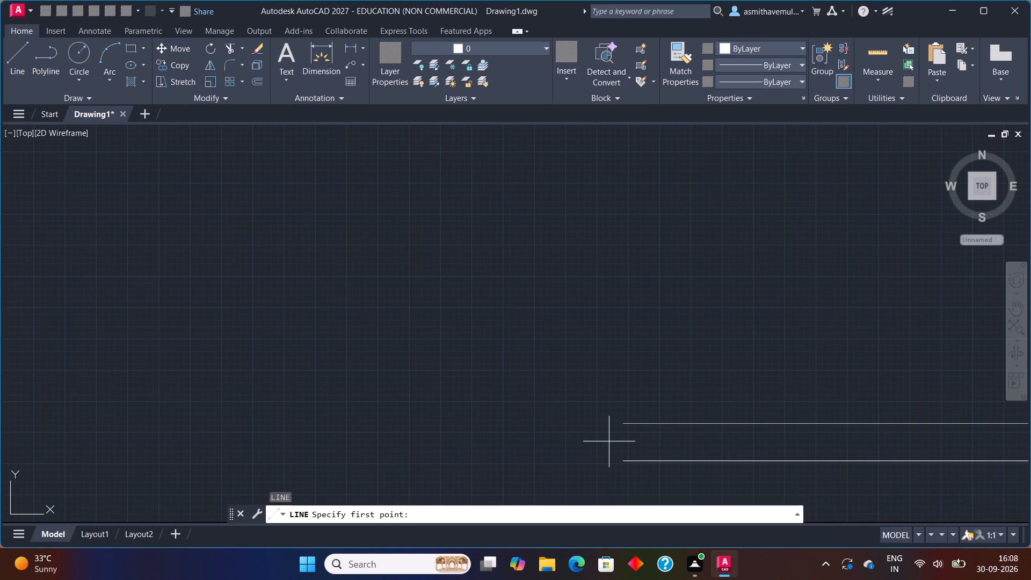
left_click(628, 460)
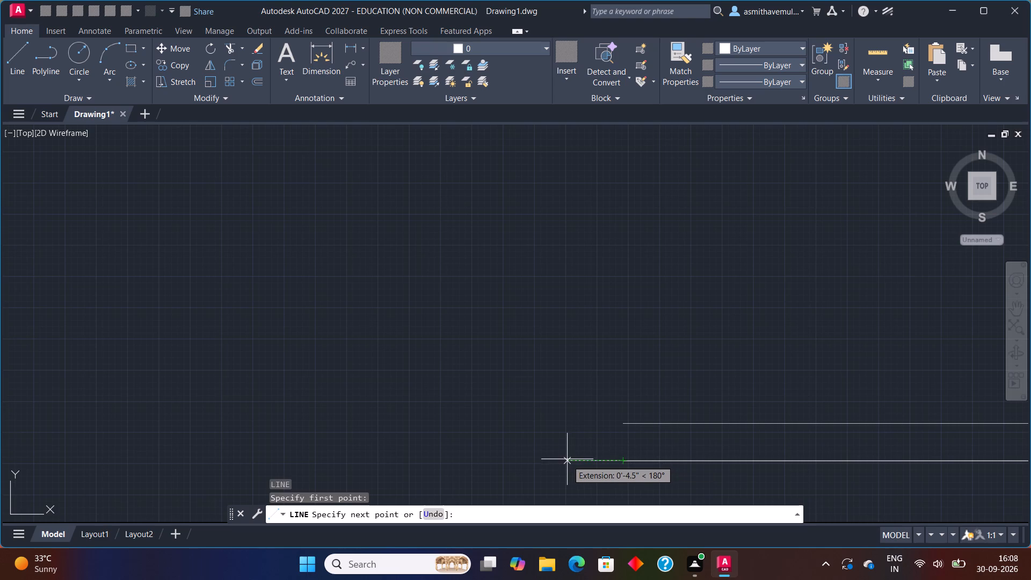
key("F8")
left_click(570, 463)
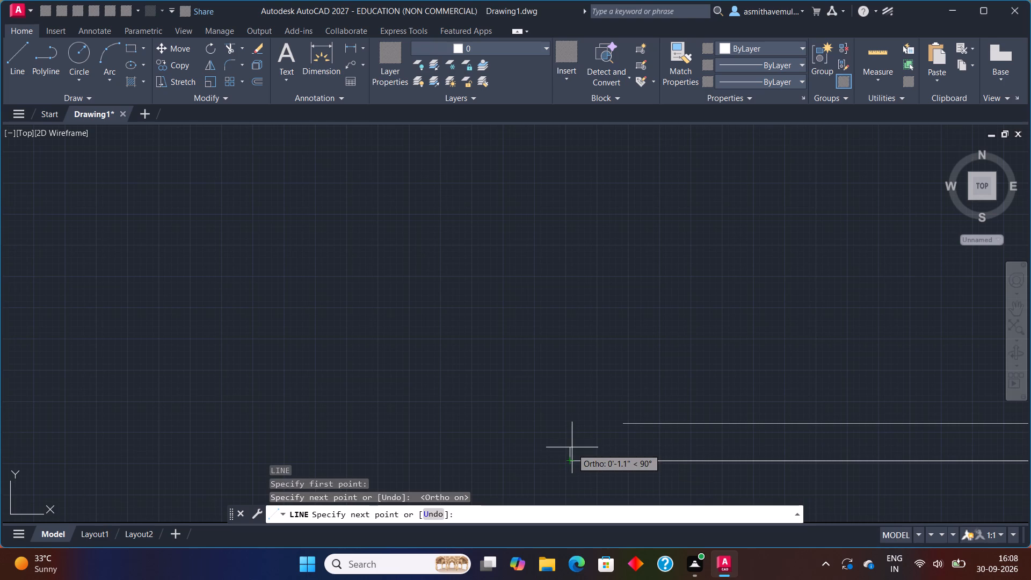
left_click(572, 445)
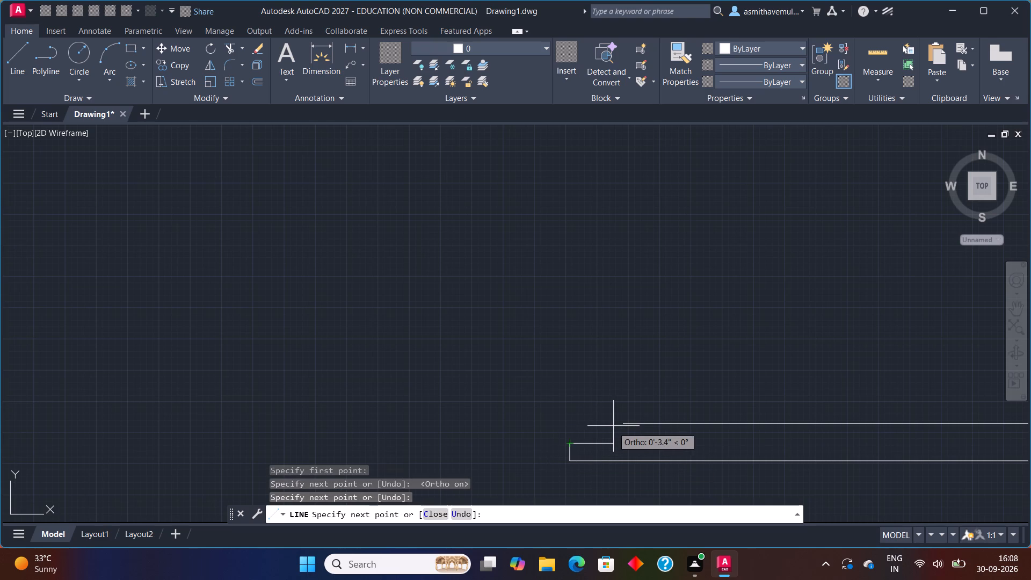
key("F8")
left_click(623, 426)
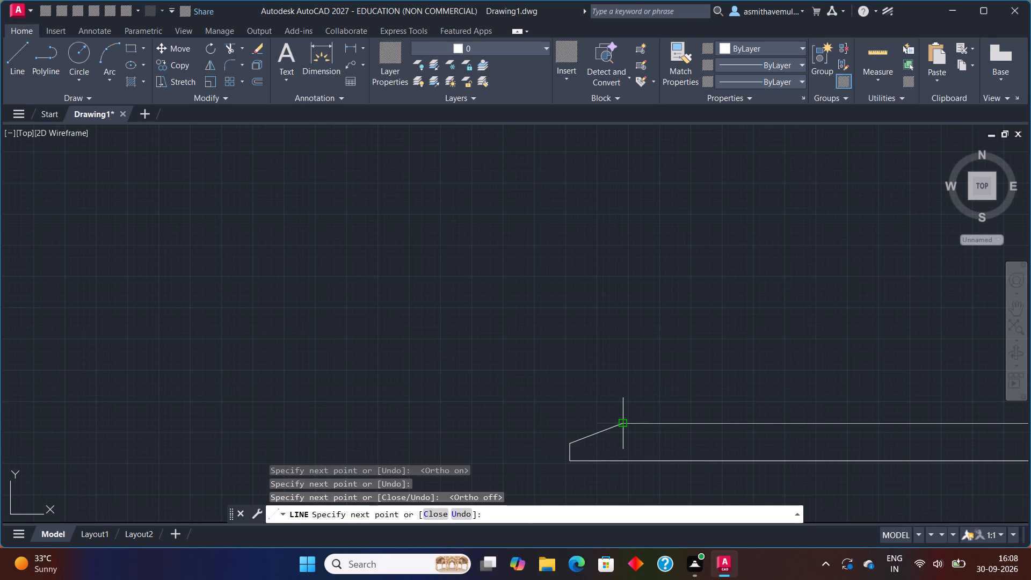
key("Escape")
Mirror the sloped-end projection to the opposite outer wall about the section's vertical centreline, keeping the source objects.
scroll(676, 439, "down", 3)
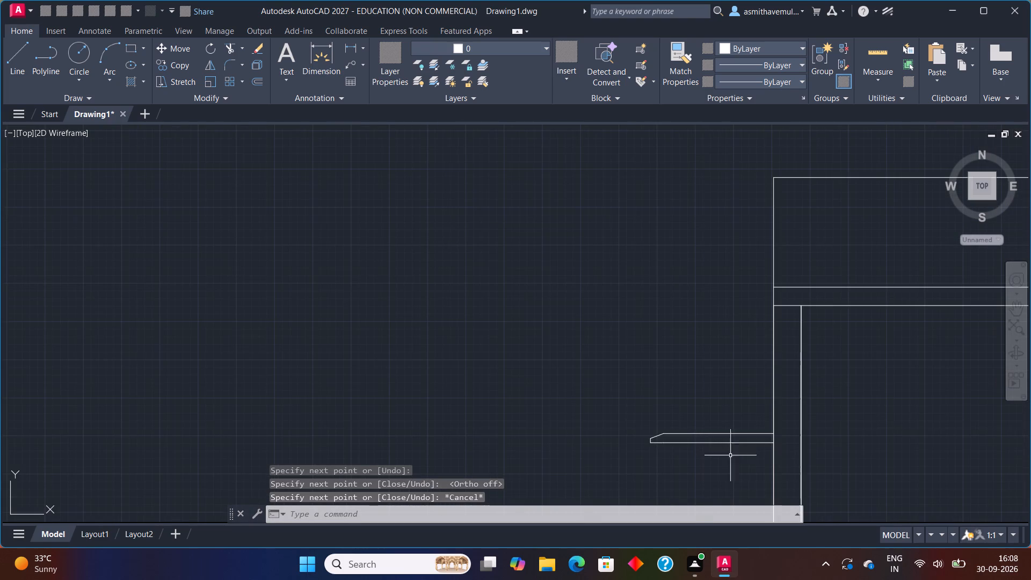
middle_click_drag(795, 459, 652, 361)
scroll(649, 354, "down", 3)
middle_click_drag(865, 396, 861, 395)
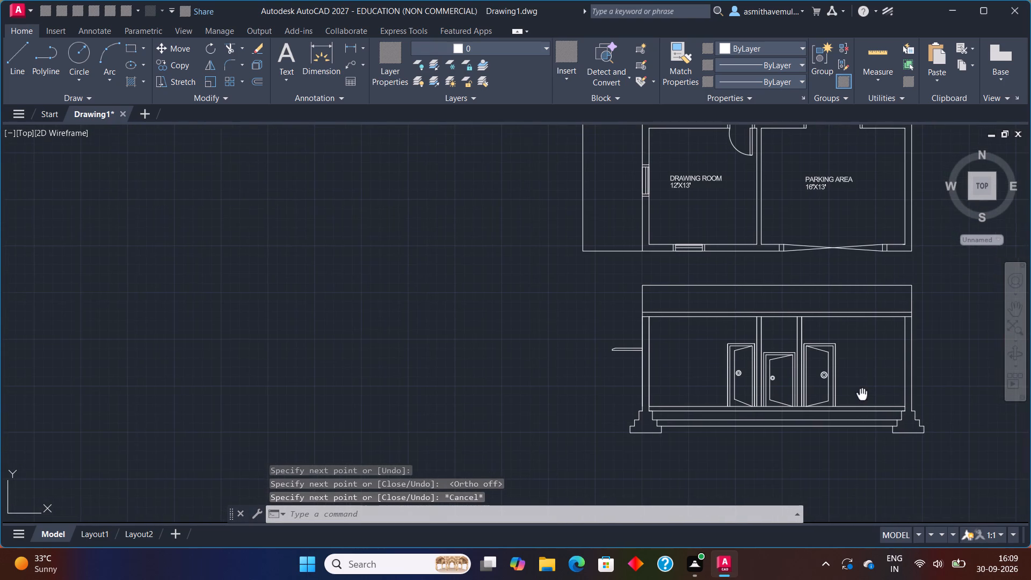
middle_click_drag(861, 395, 823, 385)
scroll(790, 382, "up", 1)
key("m")
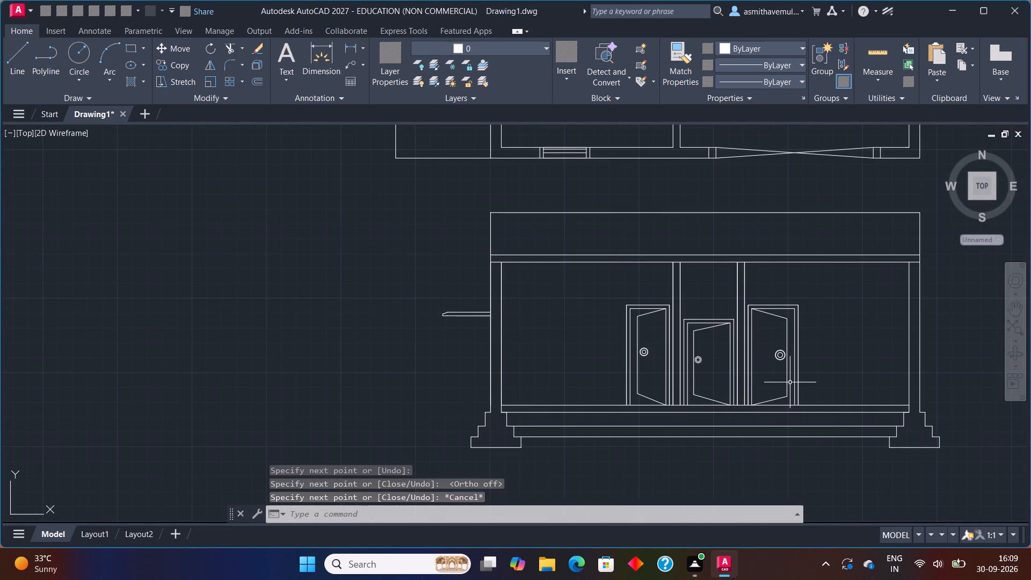
key("r")
key("BackSpace")
type("IRR")
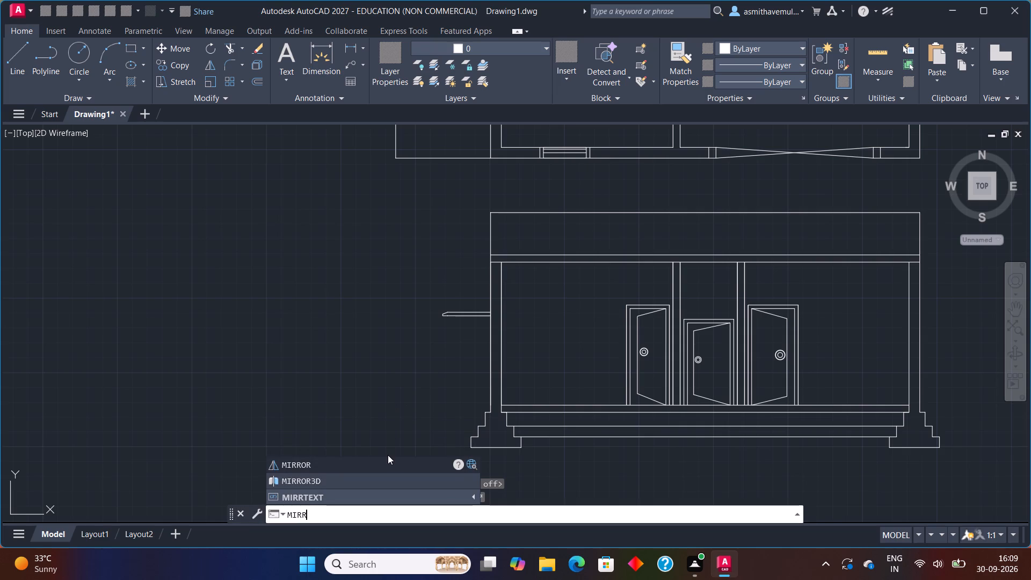
left_click(387, 464)
scroll(471, 310, "up", 1)
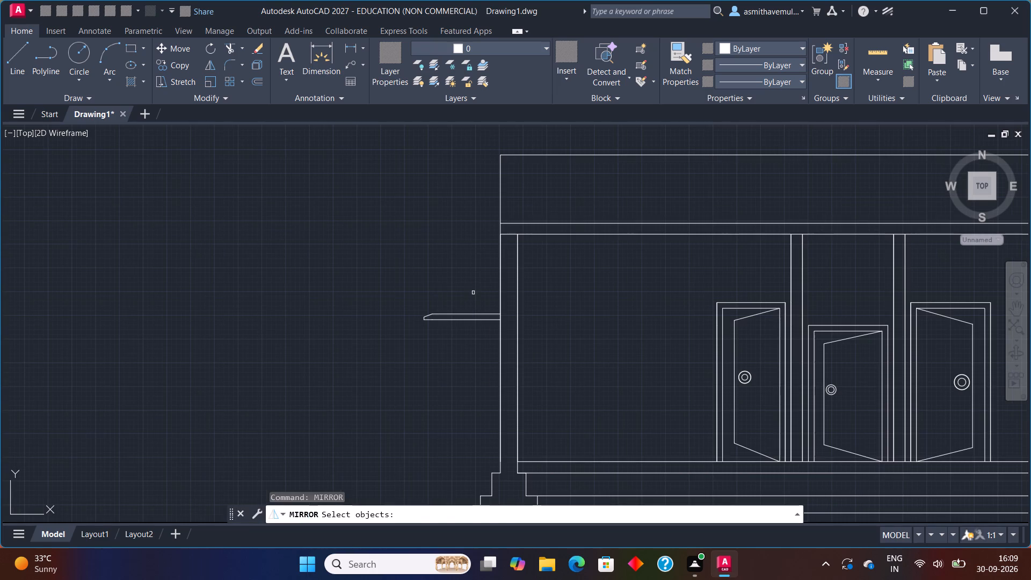
left_click_drag(473, 293, 441, 356)
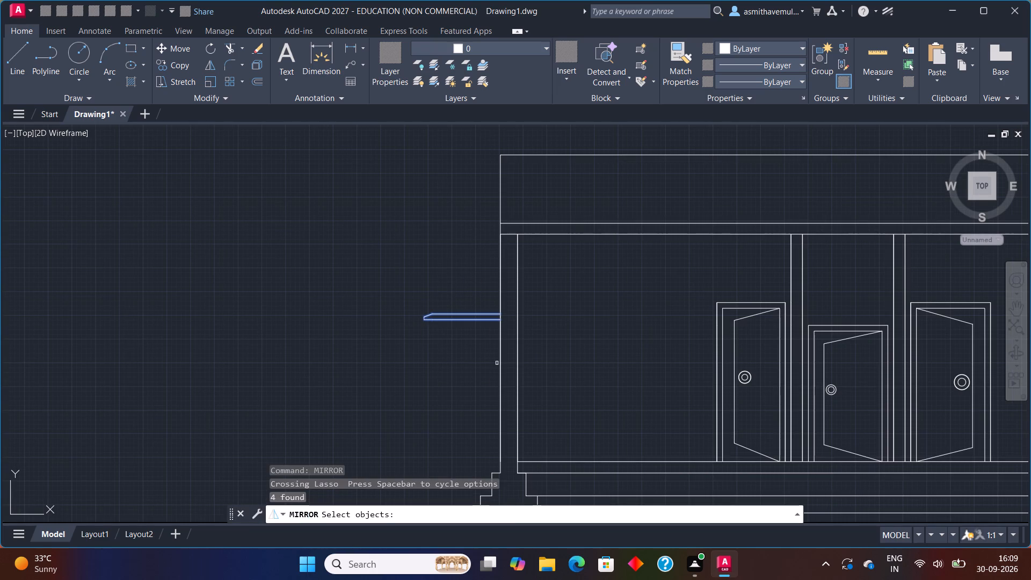
key("Return")
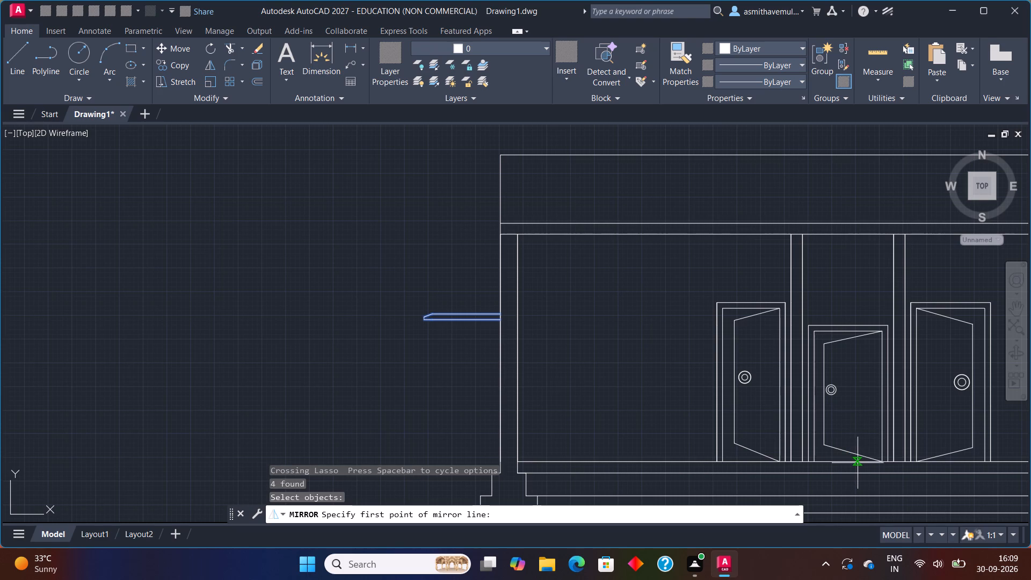
left_click(847, 462)
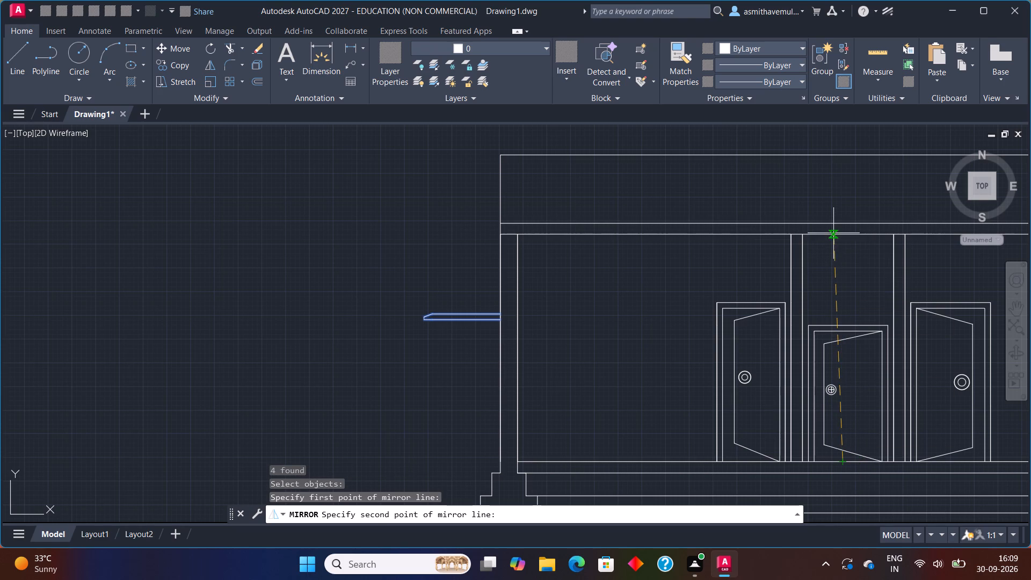
left_click(843, 157)
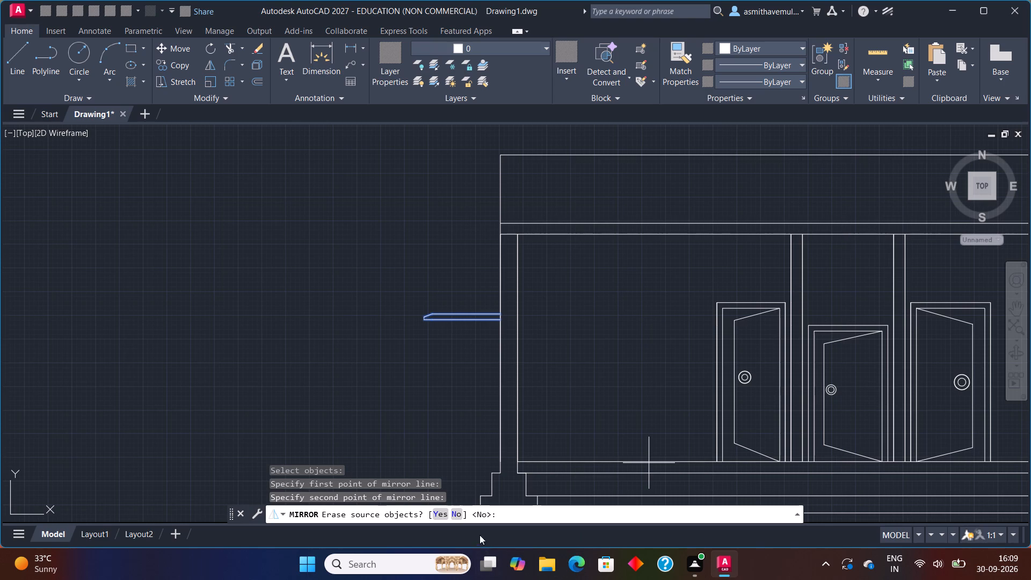
left_click(461, 514)
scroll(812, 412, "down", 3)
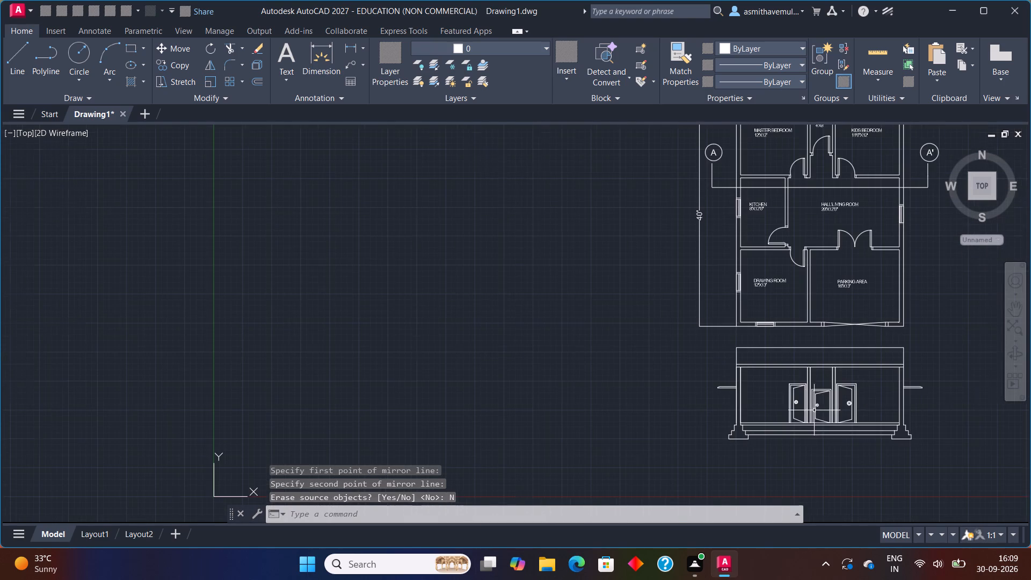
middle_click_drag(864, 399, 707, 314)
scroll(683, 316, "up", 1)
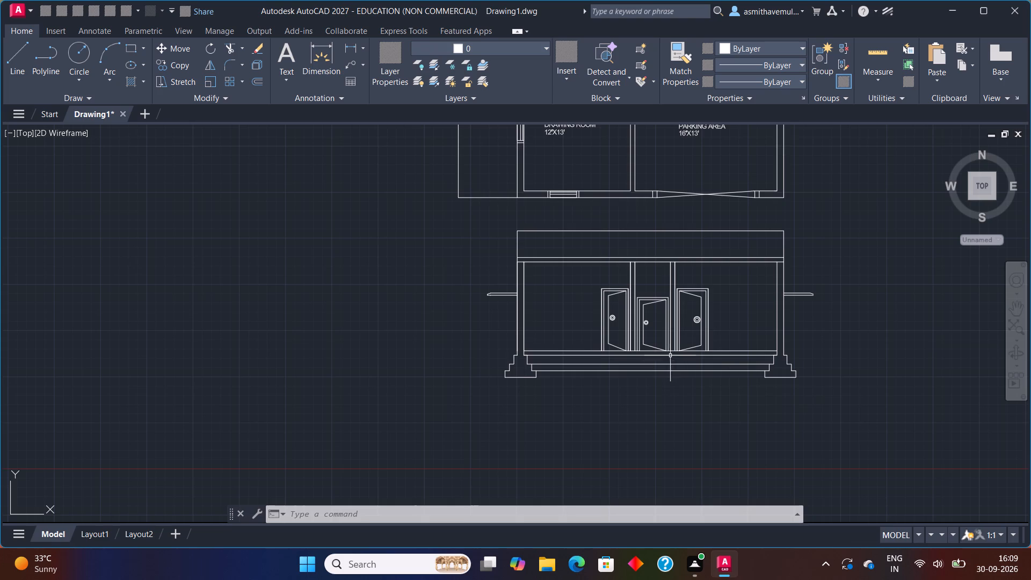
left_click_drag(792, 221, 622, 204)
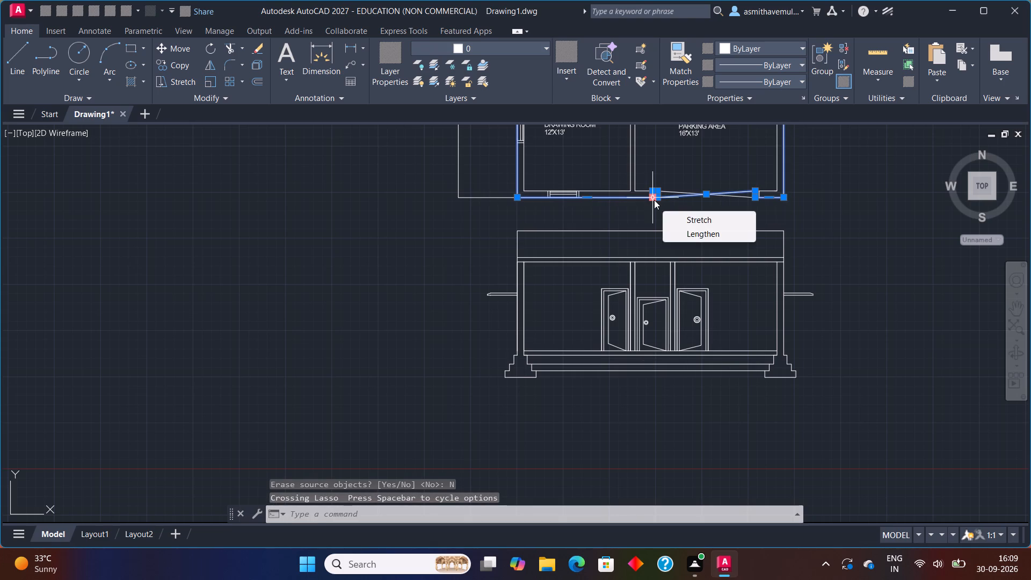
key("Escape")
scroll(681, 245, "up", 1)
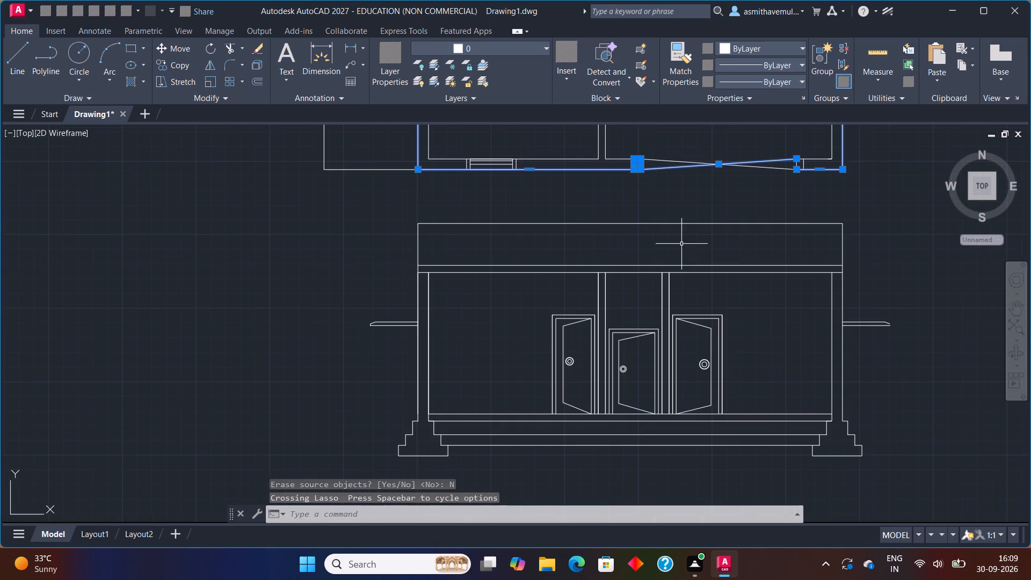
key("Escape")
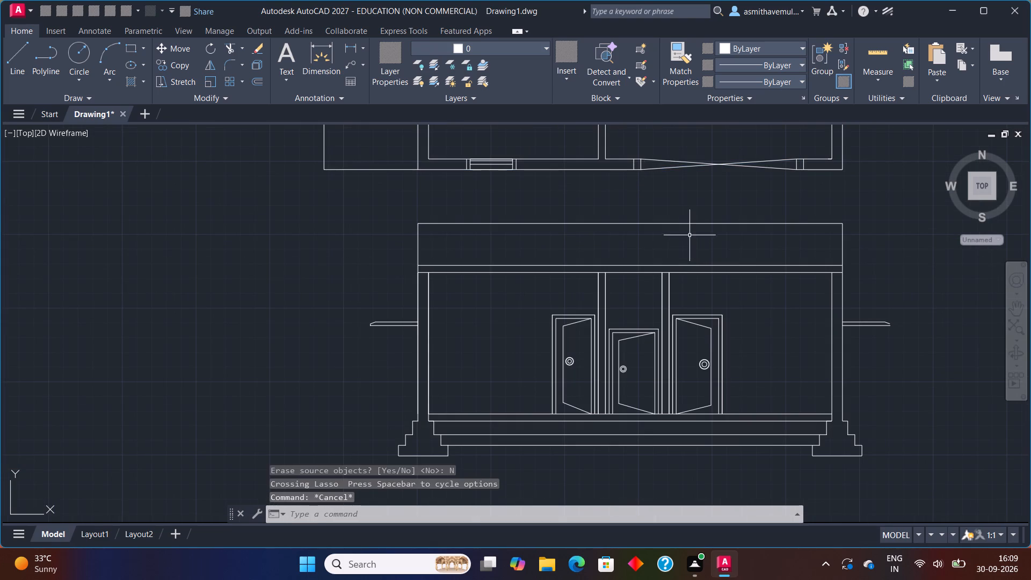
Move the entire section from the parapet's top-left corner to the empty area right of the floor plan, beside marker A'.
left_click_drag(703, 206, 392, 436)
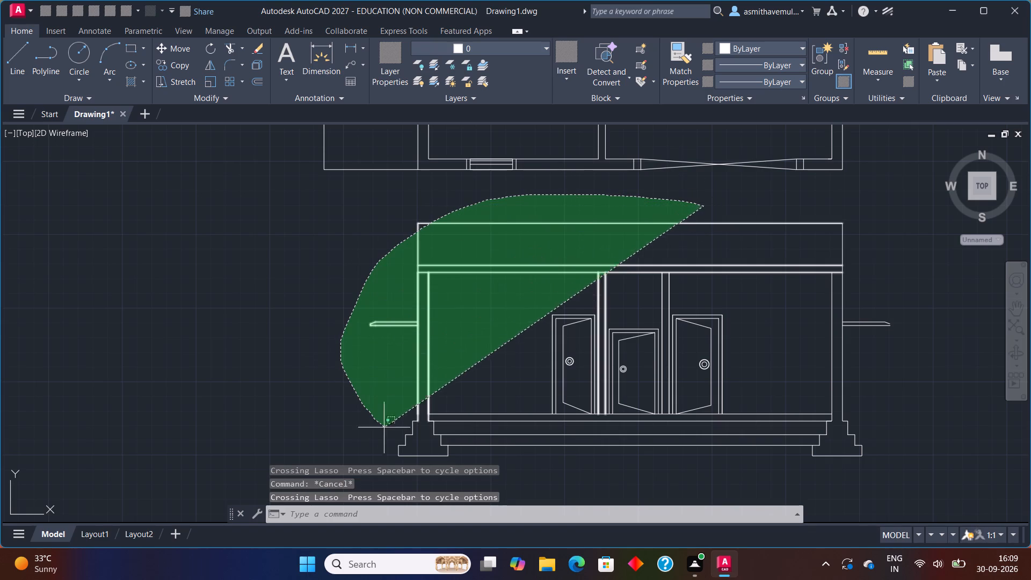
left_click_drag(392, 436, 948, 256)
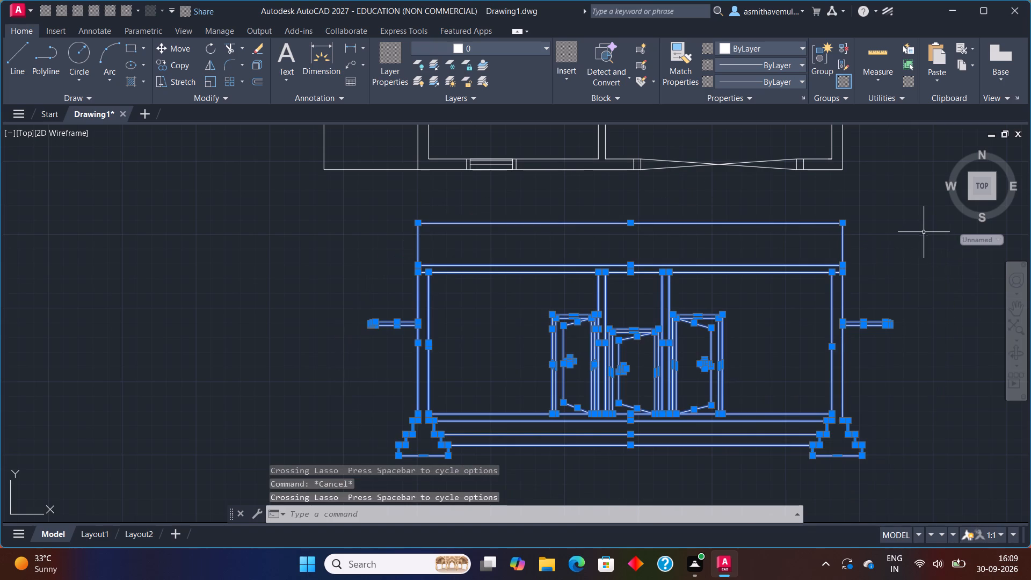
key("m")
key("Return")
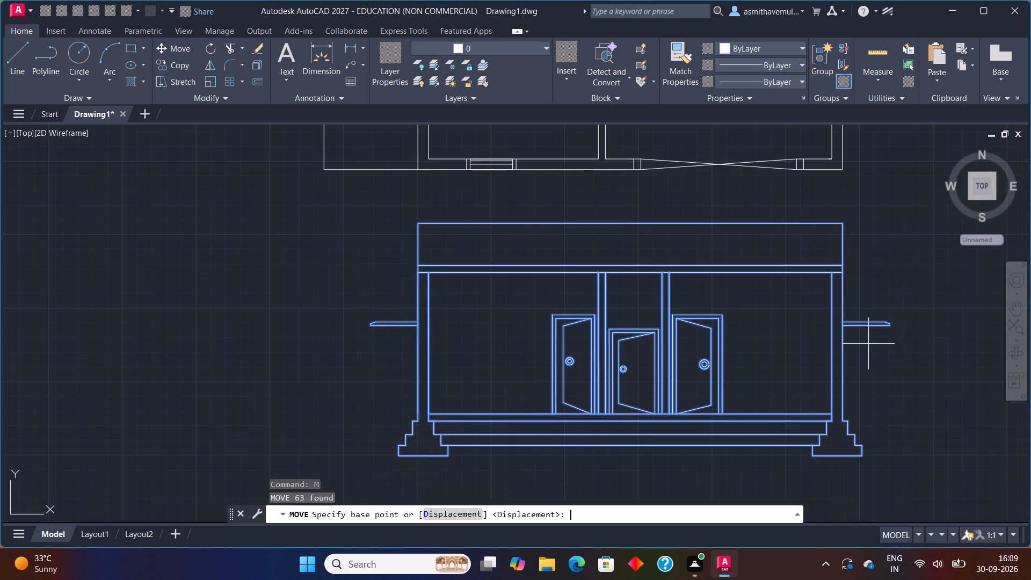
left_click(418, 222)
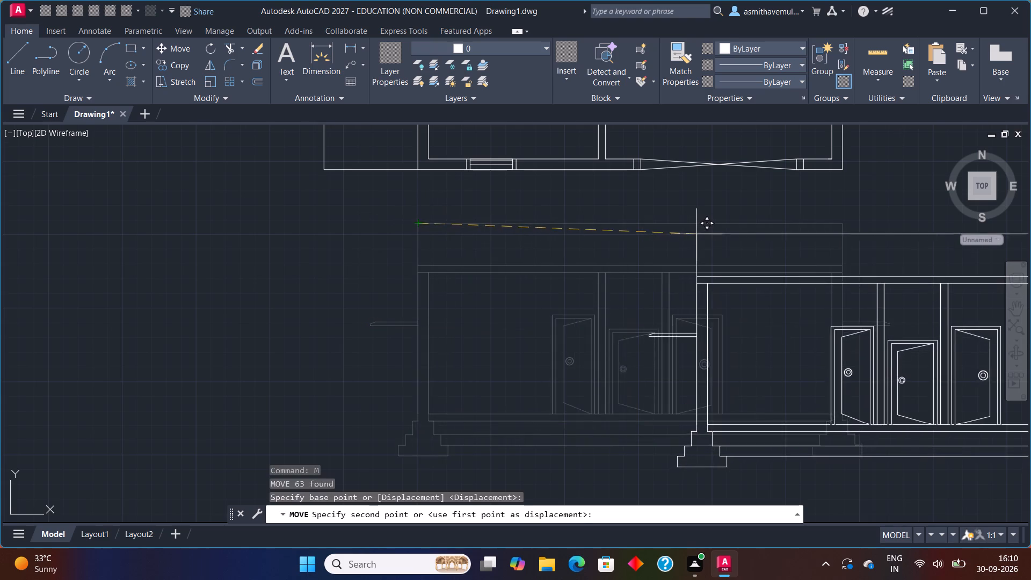
scroll(696, 235, "down", 1)
middle_click_drag(716, 215, 164, 285)
scroll(464, 148, "down", 2)
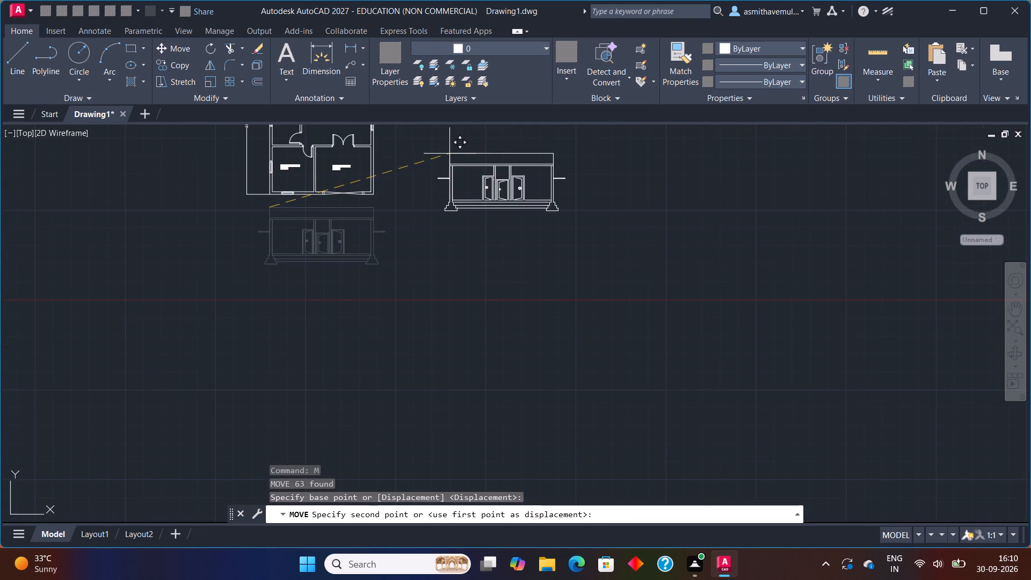
middle_click_drag(449, 154, 398, 397)
scroll(398, 397, "up", 1)
scroll(342, 257, "up", 1)
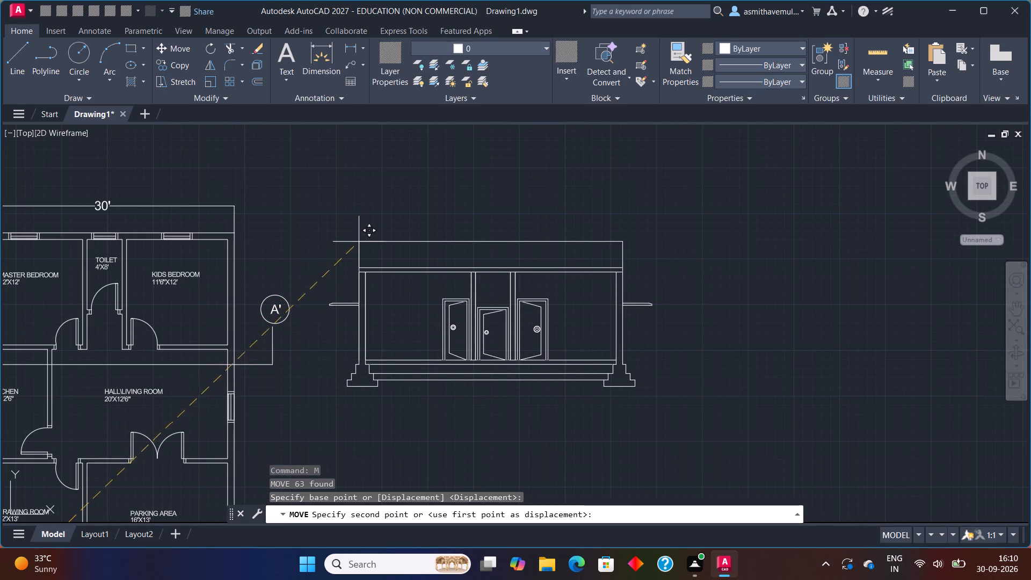
scroll(381, 242, "up", 1)
left_click(379, 238)
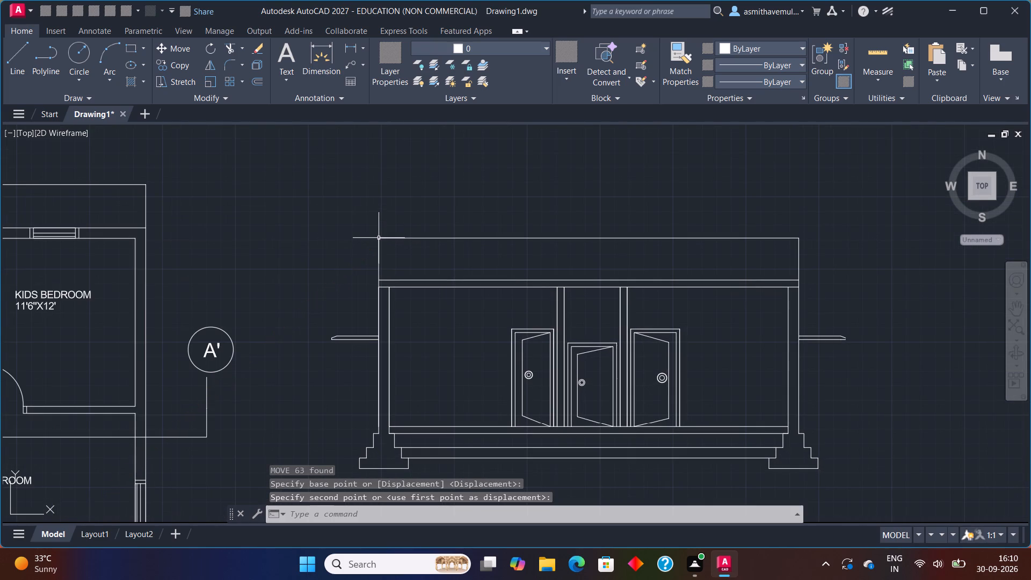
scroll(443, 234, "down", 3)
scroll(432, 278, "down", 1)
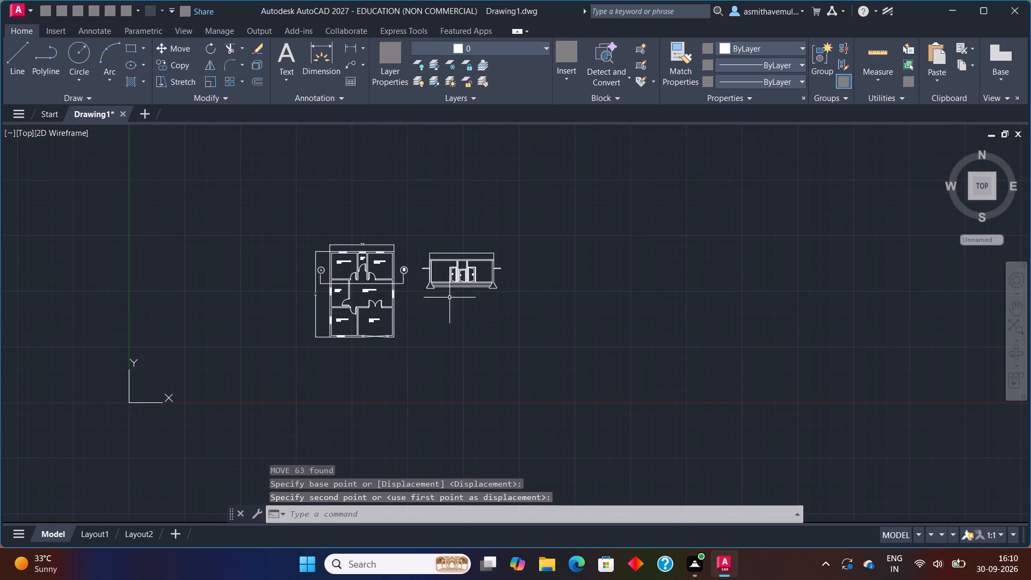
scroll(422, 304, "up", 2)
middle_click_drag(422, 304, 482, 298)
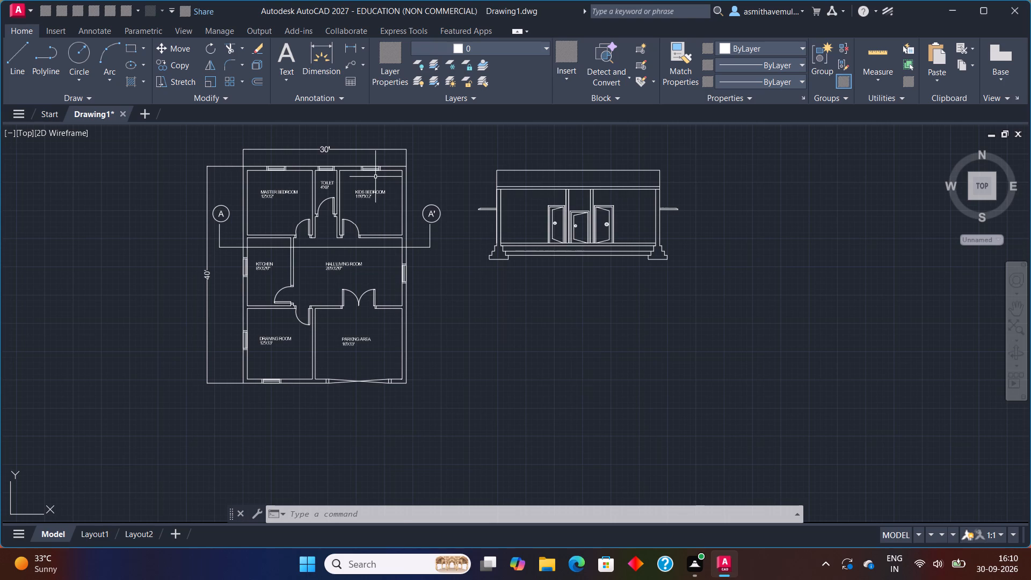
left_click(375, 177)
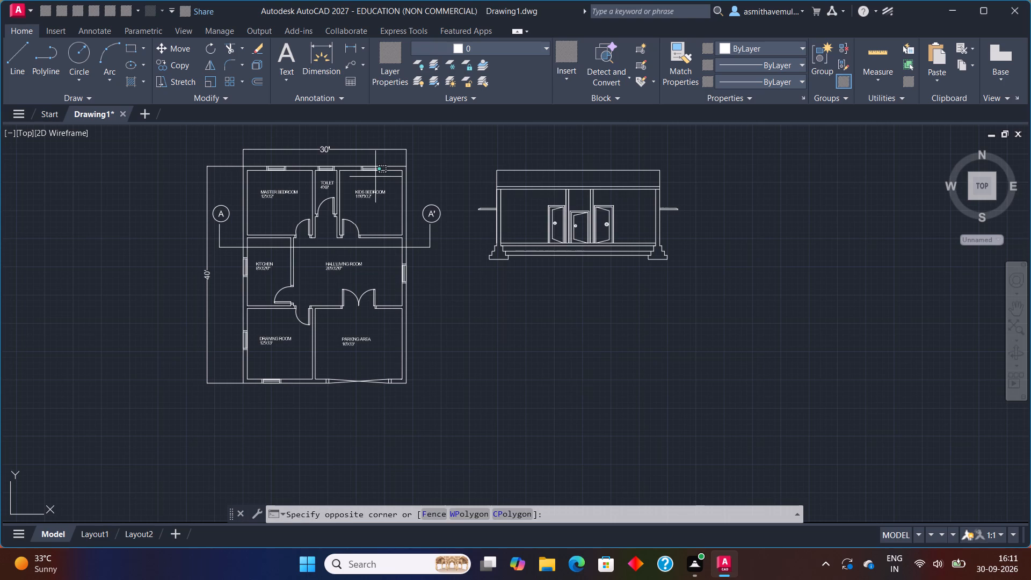
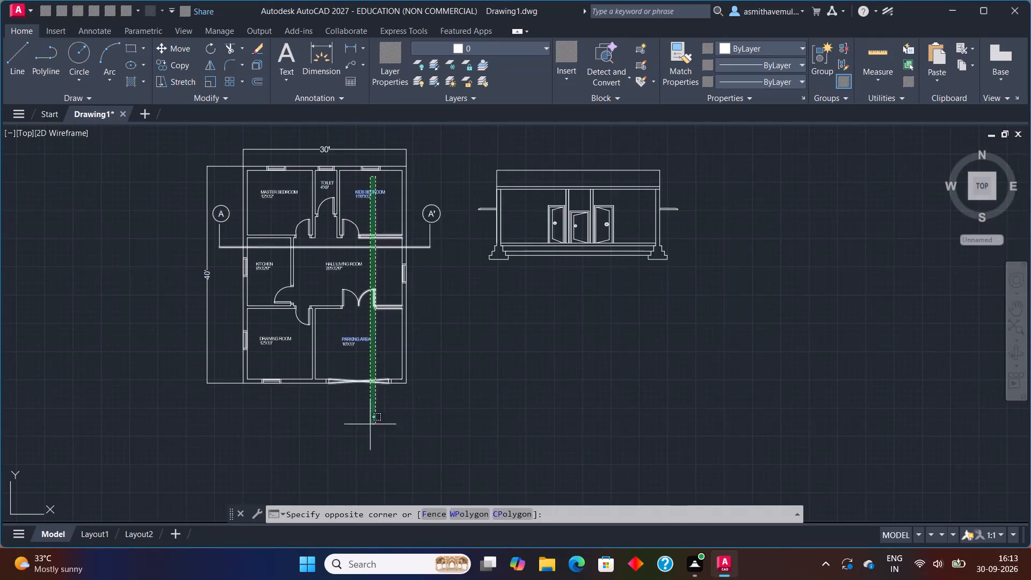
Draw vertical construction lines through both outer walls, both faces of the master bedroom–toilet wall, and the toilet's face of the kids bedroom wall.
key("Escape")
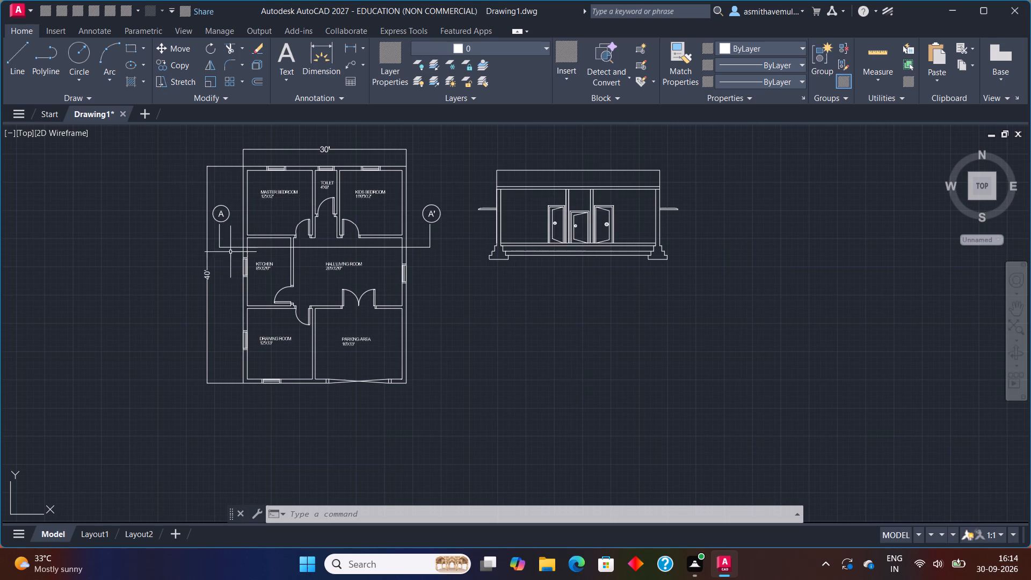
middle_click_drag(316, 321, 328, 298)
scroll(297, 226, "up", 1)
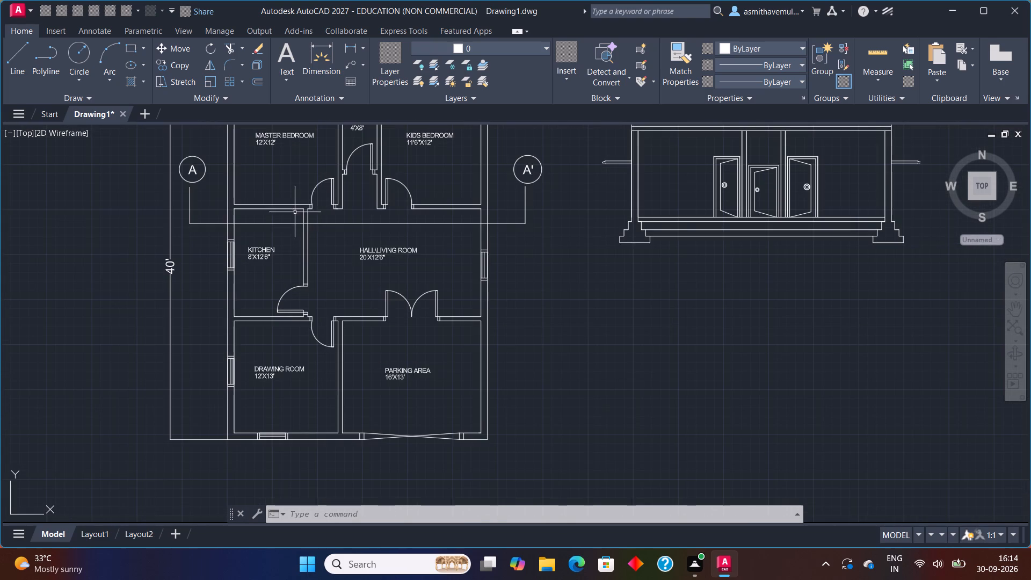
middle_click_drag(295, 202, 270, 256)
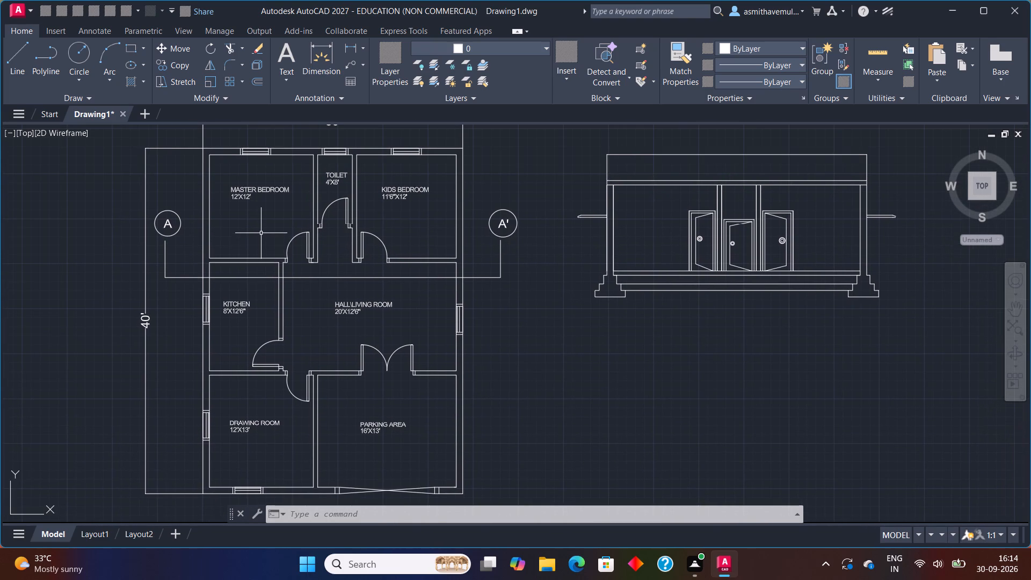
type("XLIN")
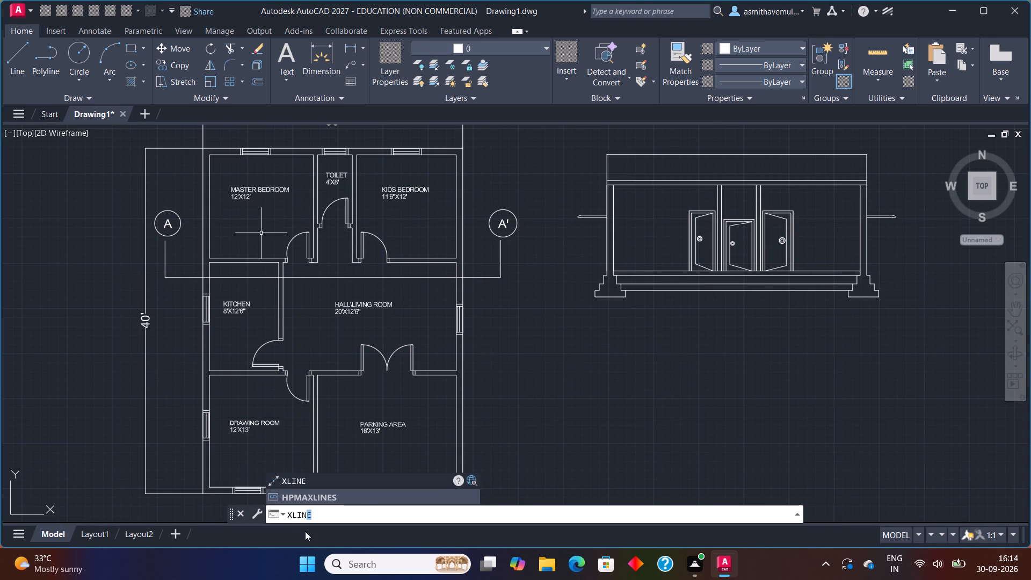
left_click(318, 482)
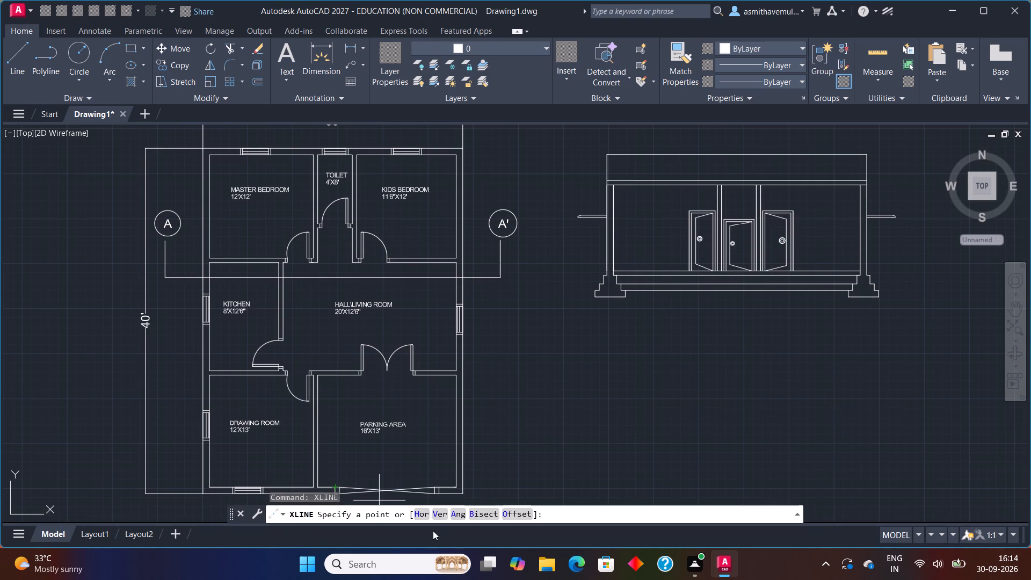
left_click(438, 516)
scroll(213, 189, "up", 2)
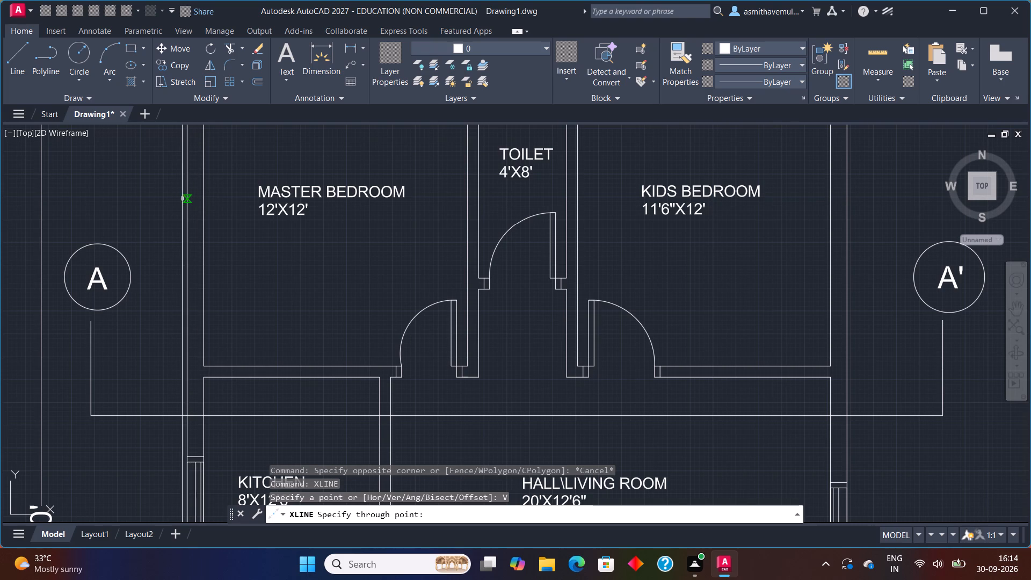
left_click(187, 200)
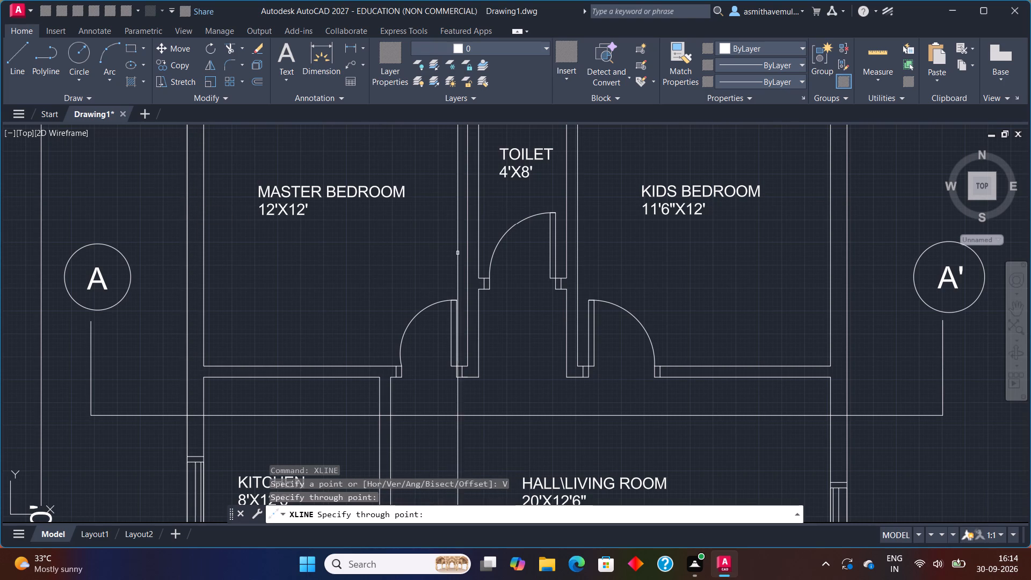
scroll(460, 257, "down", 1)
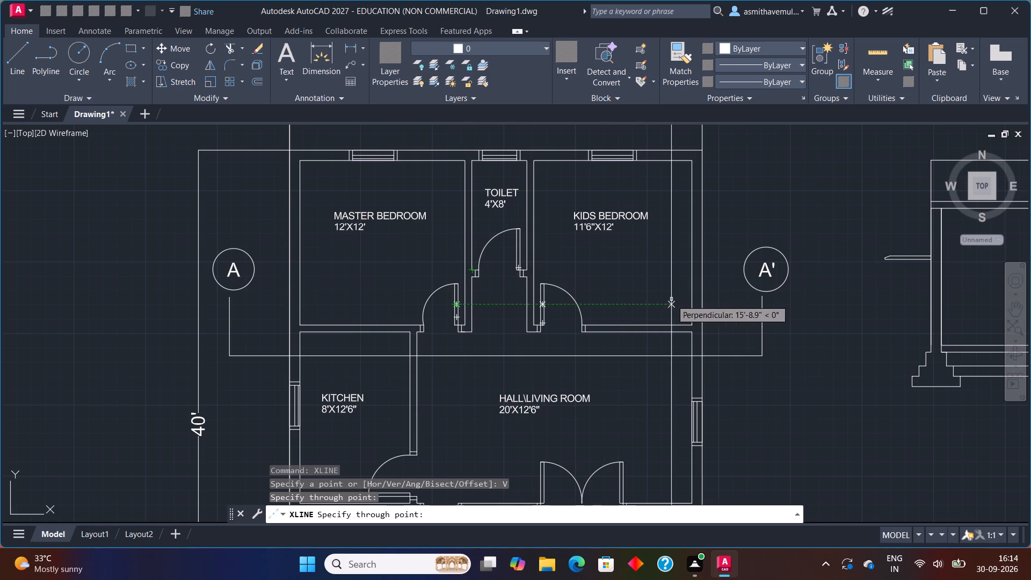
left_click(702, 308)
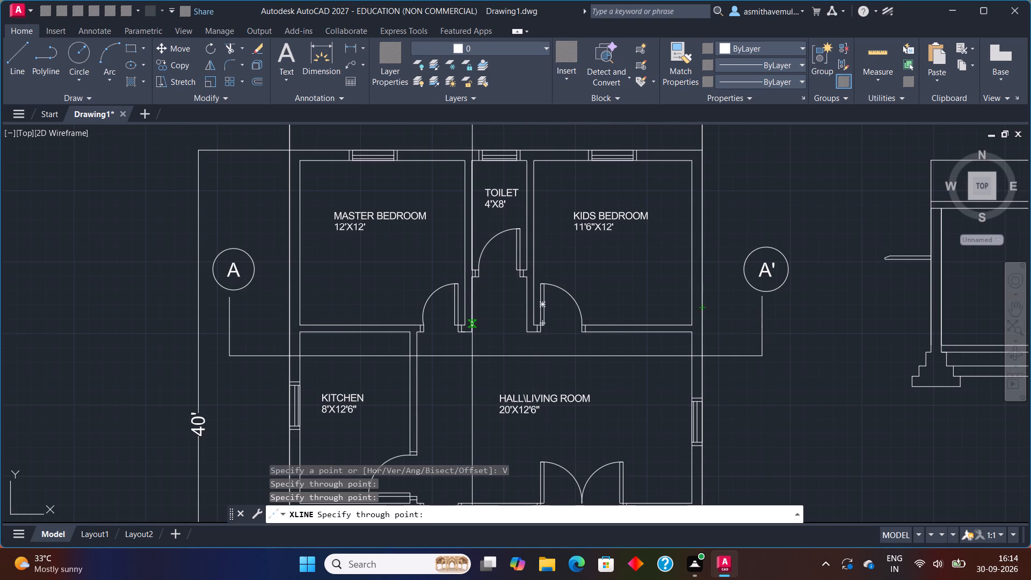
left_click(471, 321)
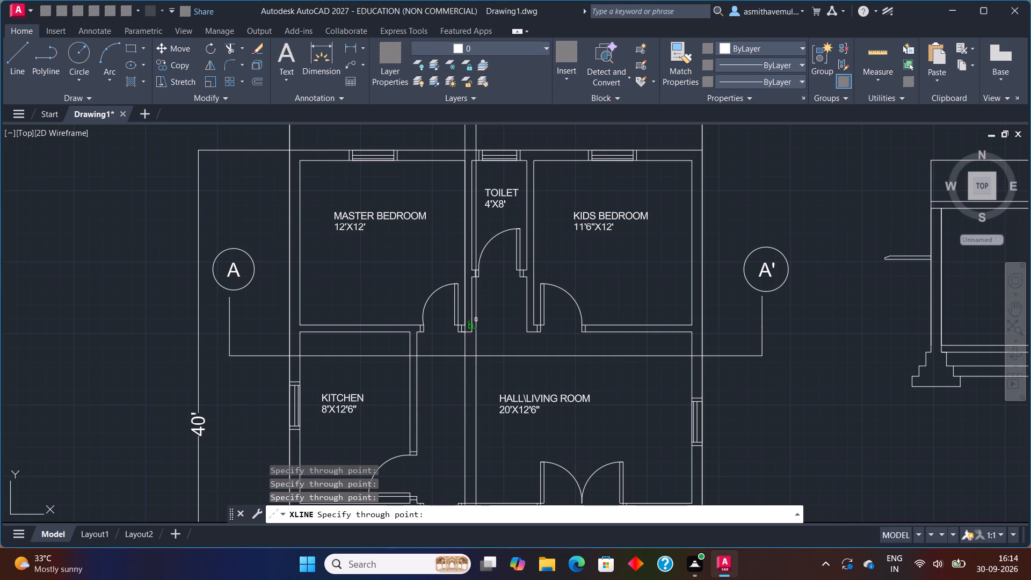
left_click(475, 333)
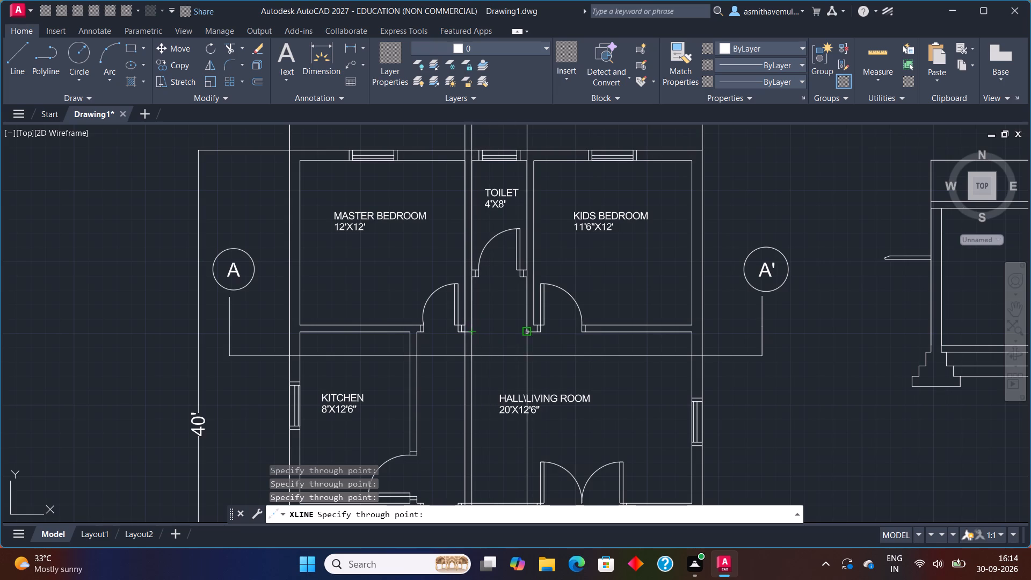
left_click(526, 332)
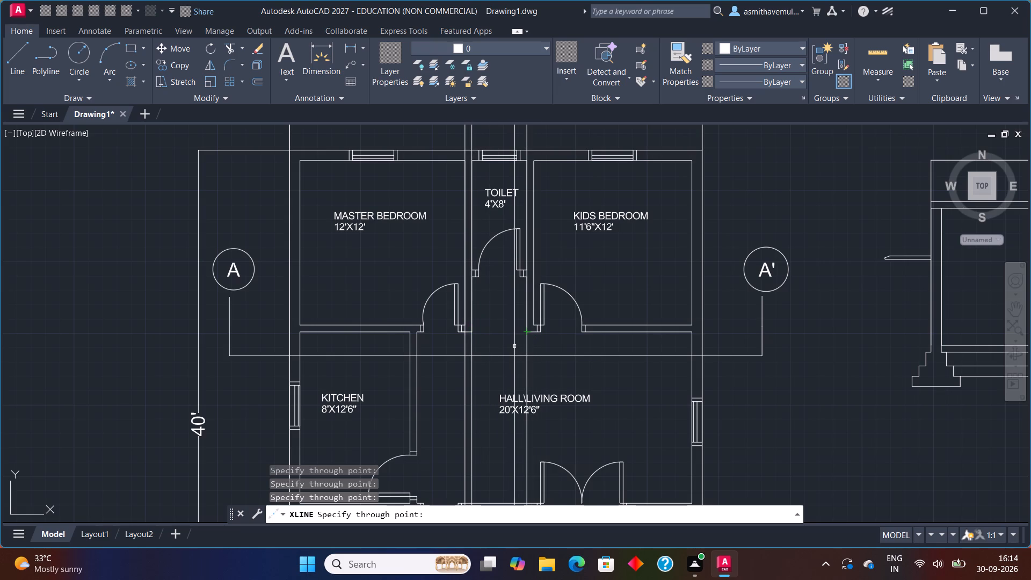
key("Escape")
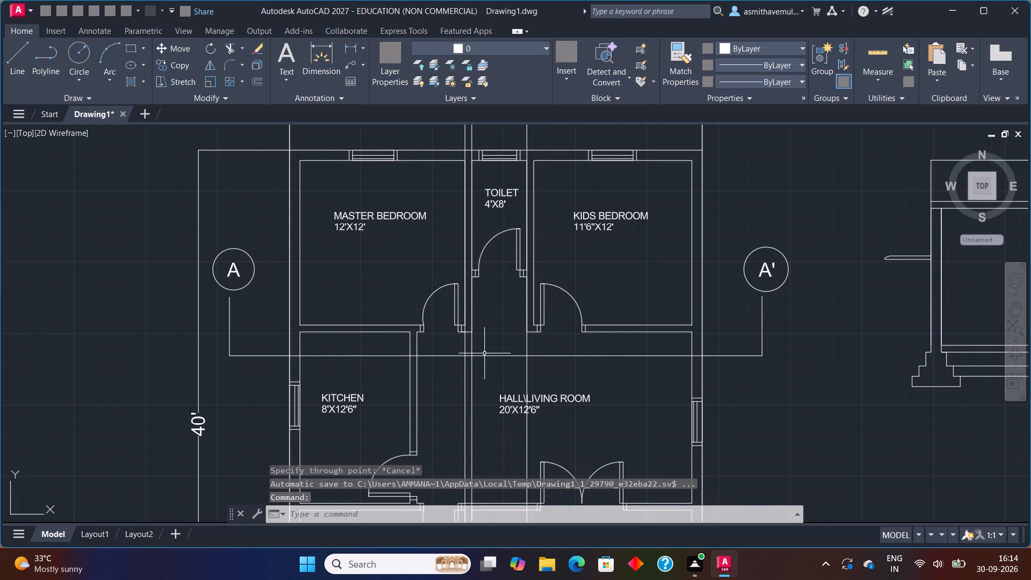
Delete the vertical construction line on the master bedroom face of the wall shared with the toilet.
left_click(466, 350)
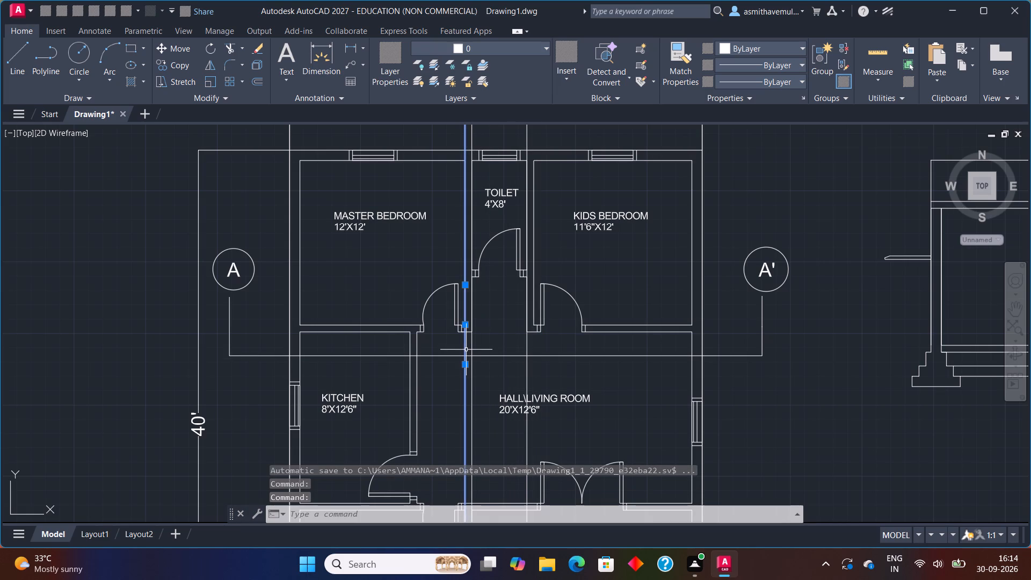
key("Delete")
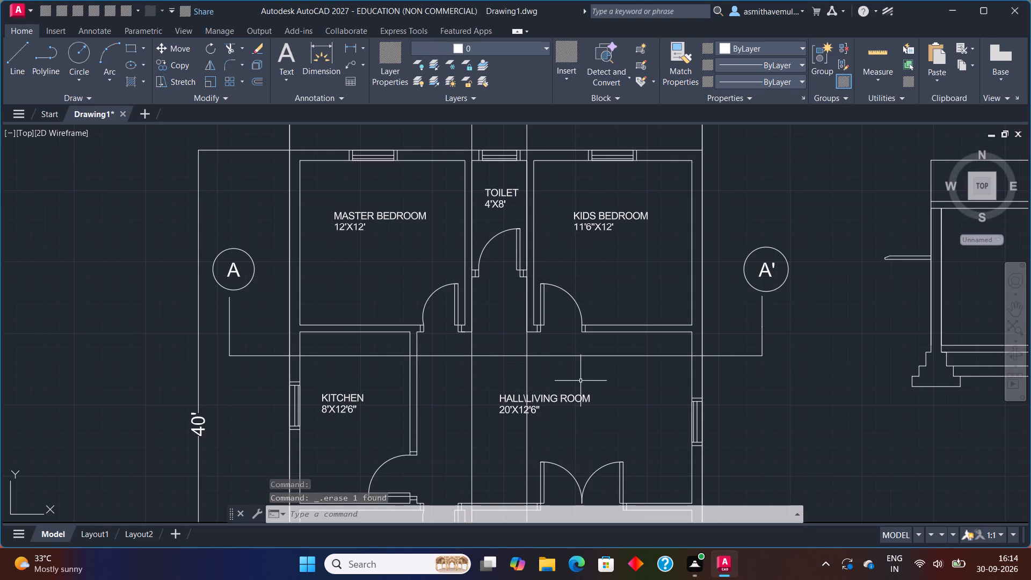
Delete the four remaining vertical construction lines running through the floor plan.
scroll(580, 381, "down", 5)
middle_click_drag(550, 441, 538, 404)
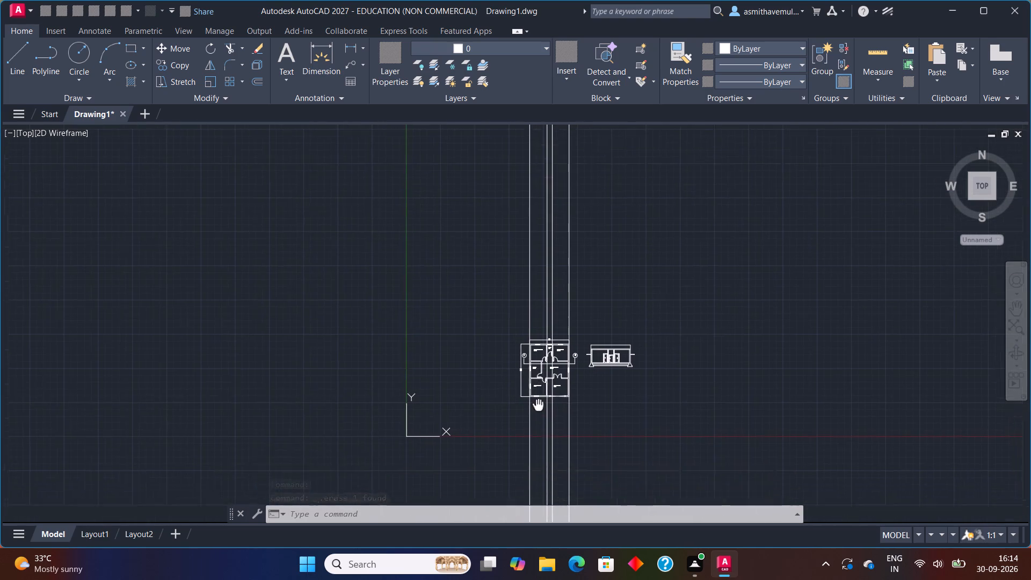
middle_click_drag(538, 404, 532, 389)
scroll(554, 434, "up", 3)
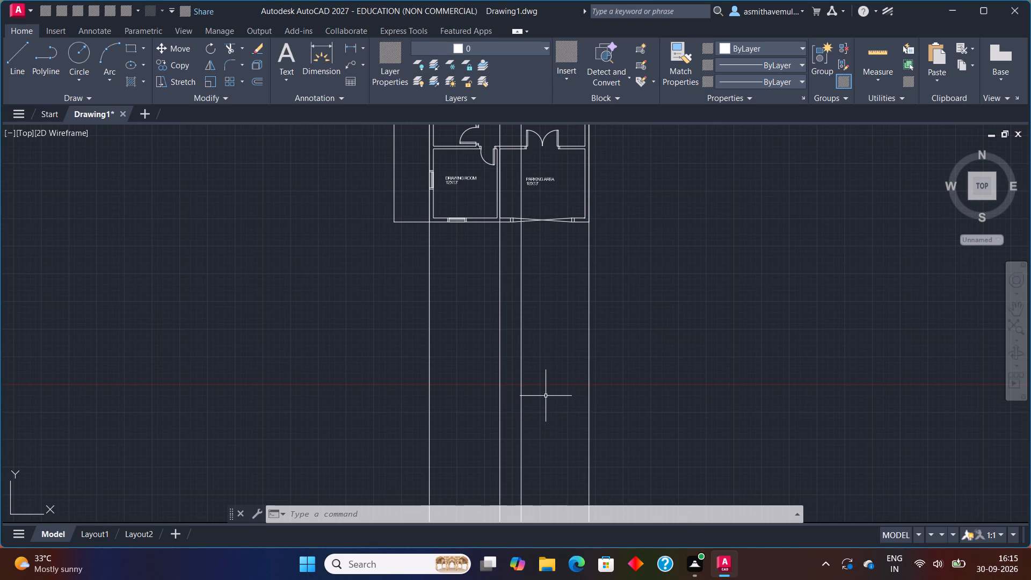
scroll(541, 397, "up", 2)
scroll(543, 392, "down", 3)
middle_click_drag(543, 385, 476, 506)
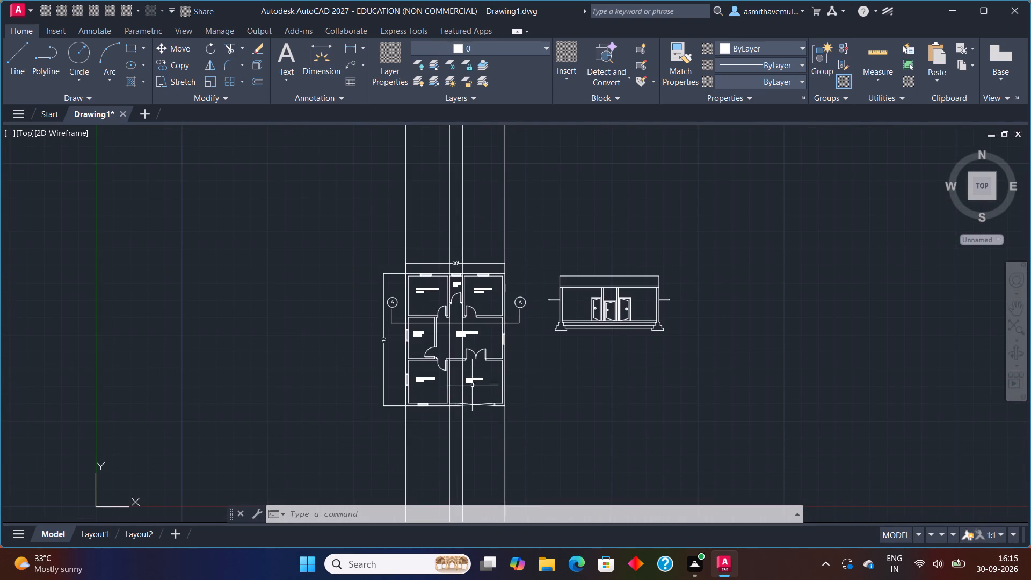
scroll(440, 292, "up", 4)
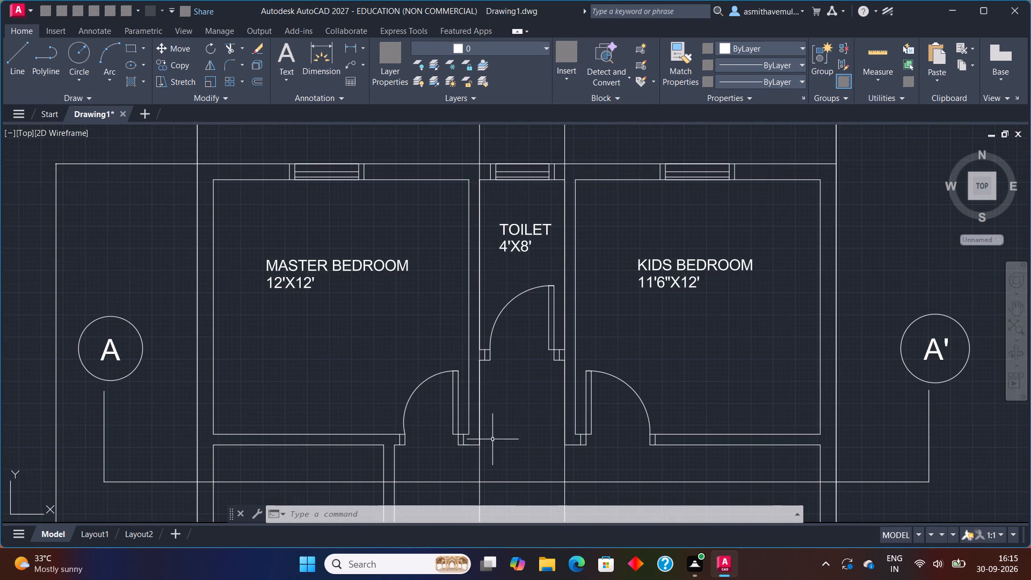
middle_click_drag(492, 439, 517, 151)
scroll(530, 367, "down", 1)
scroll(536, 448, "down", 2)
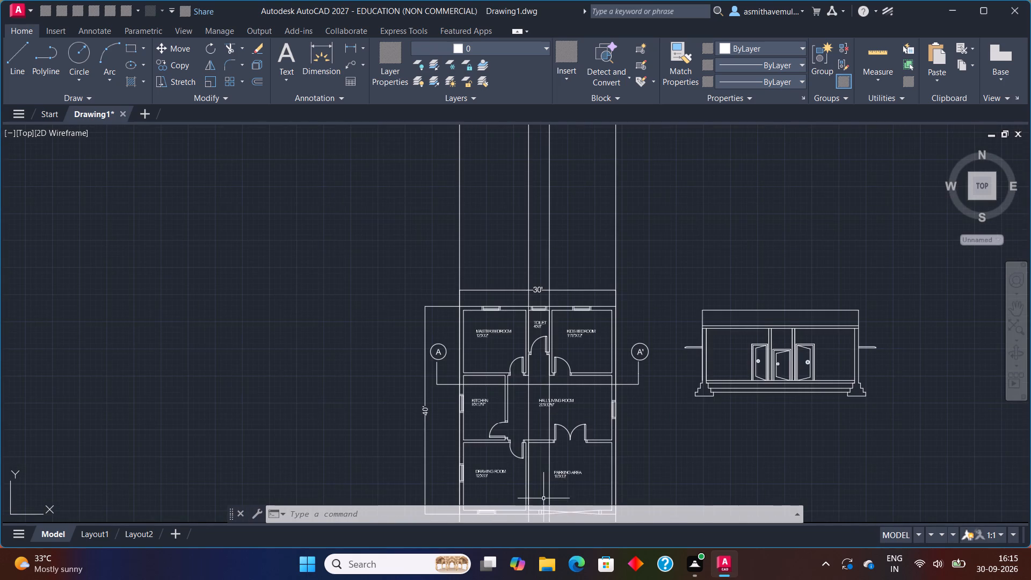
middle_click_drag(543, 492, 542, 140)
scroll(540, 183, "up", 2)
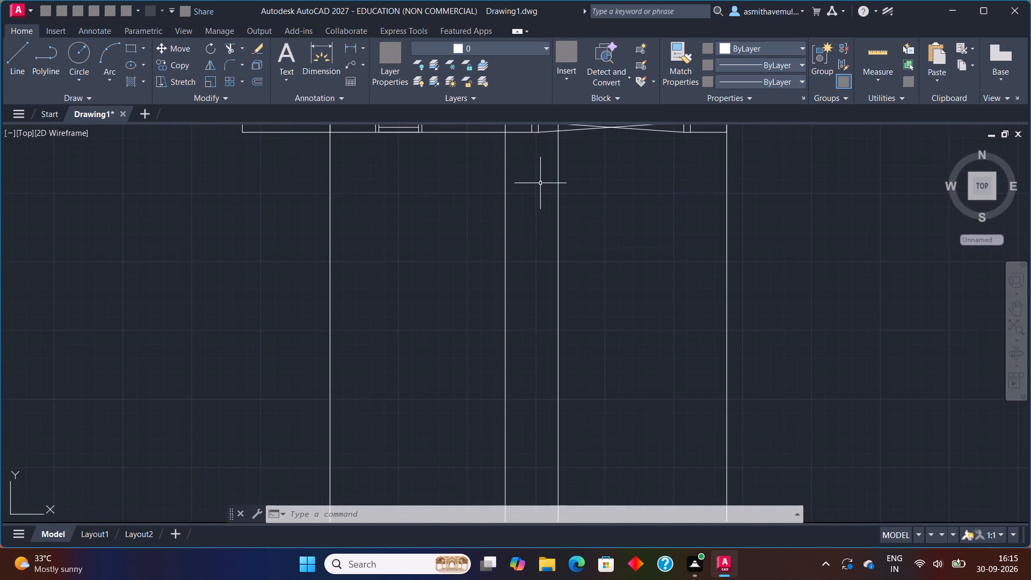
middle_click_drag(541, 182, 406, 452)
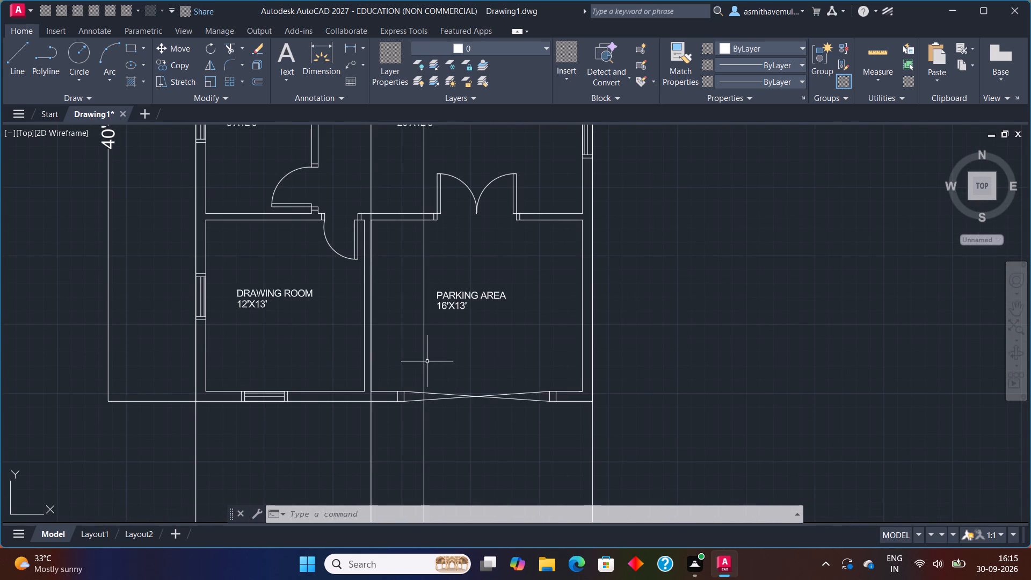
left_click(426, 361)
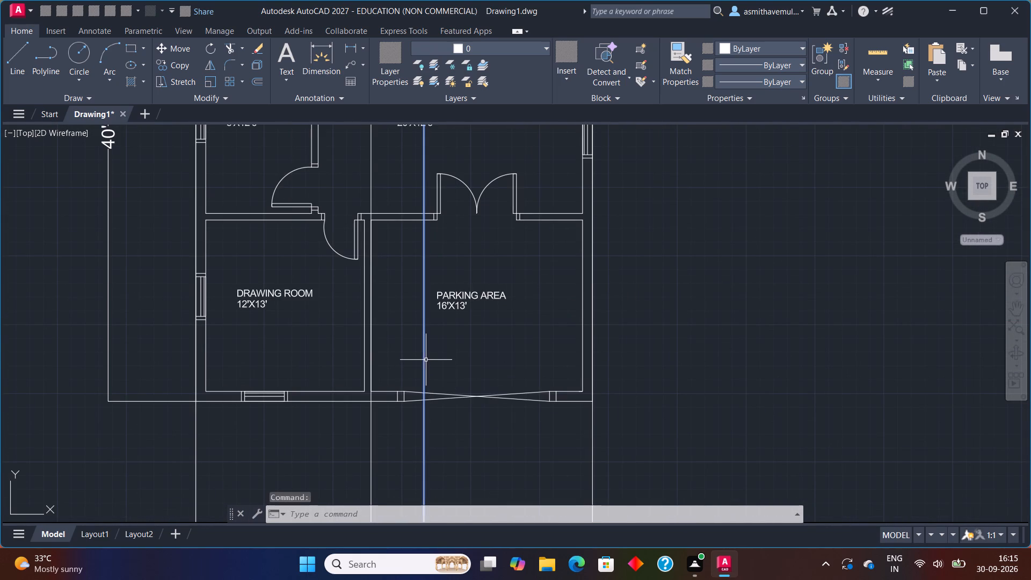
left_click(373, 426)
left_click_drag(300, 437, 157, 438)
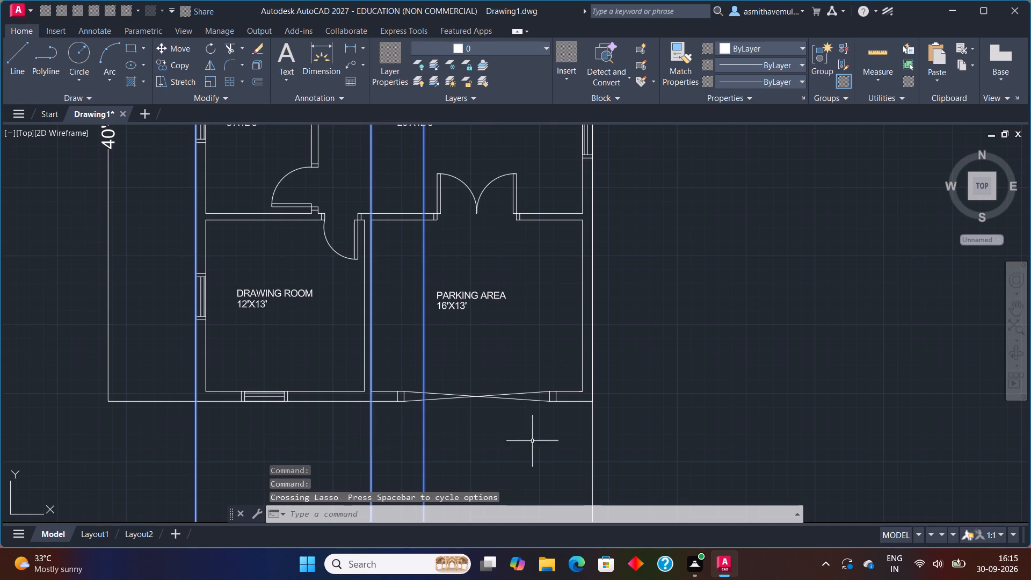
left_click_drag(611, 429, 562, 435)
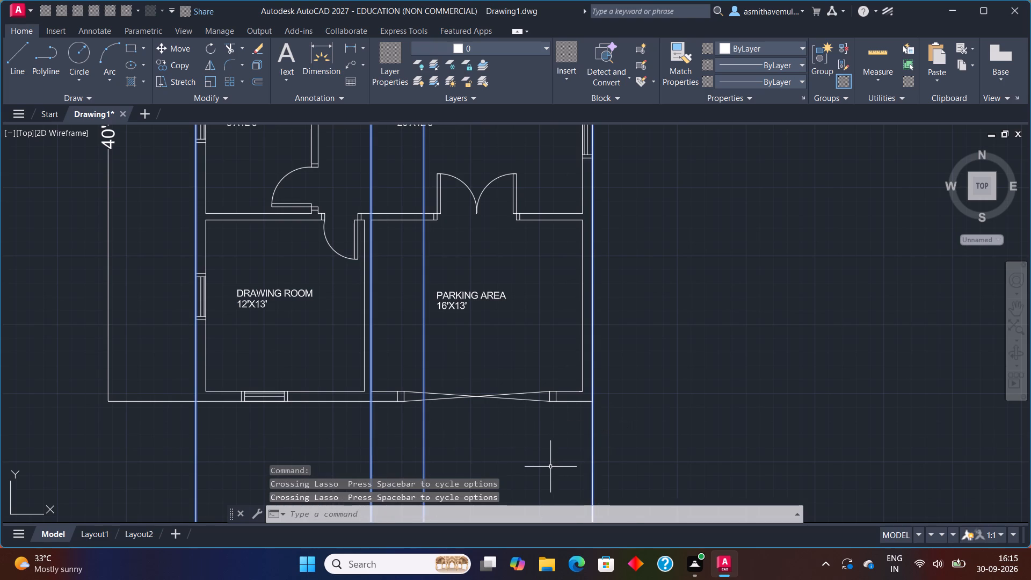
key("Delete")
Draw a vertical construction line along the outer face of the drawing room's outer side wall, passing below the plan.
middle_click_drag(267, 431, 267, 425)
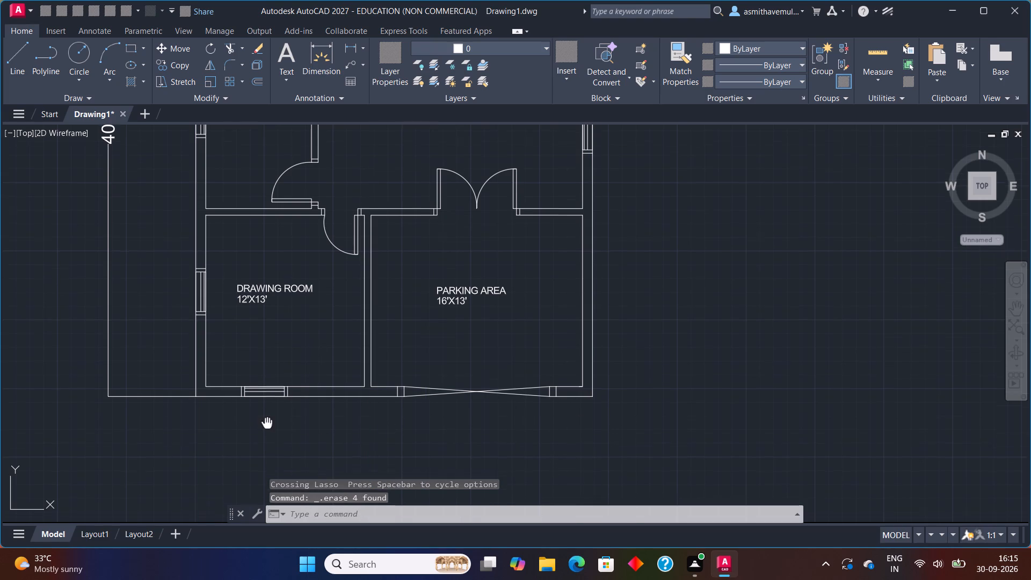
middle_click_drag(267, 425, 280, 376)
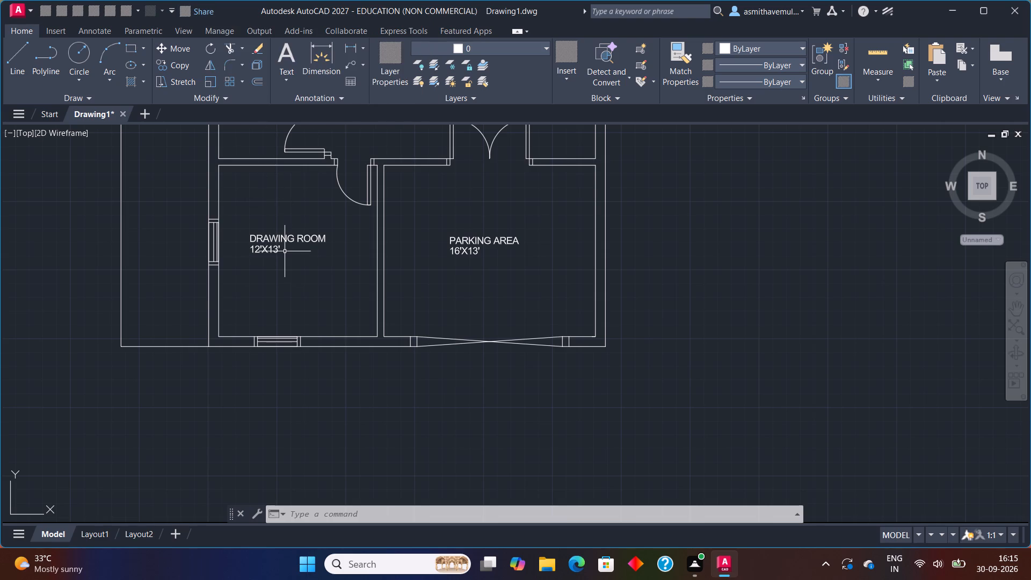
type("XLINE")
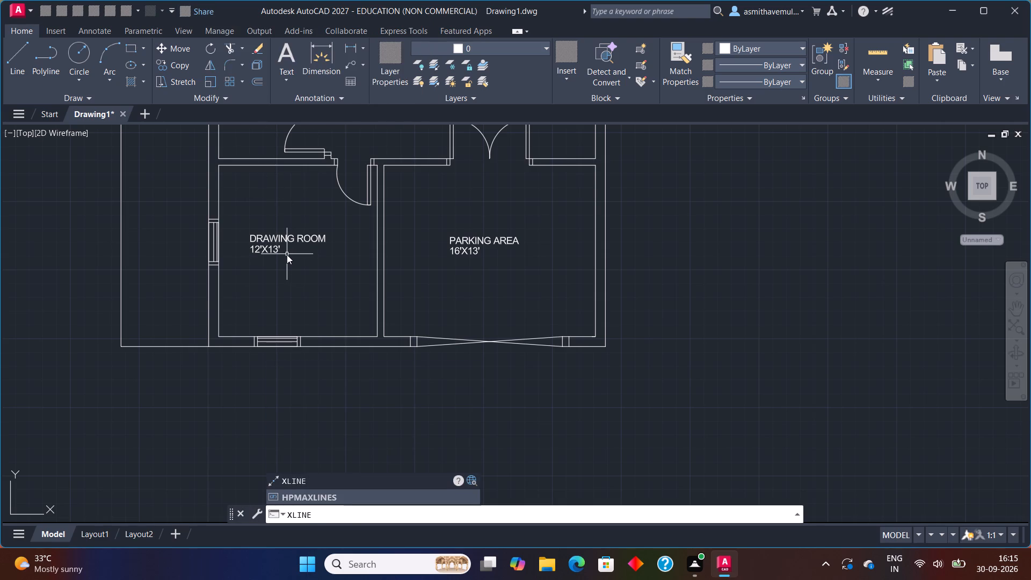
left_click(321, 482)
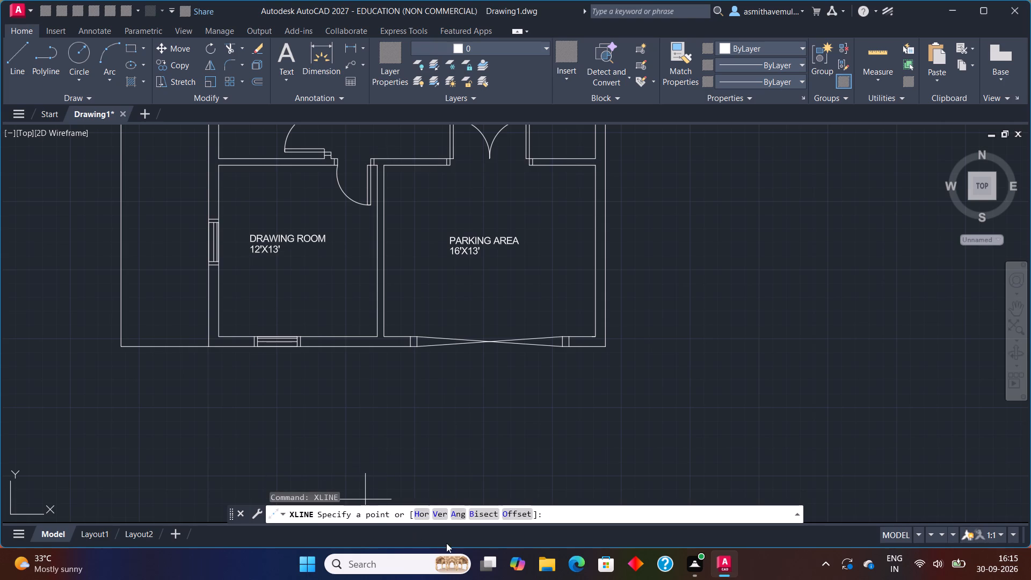
left_click(443, 515)
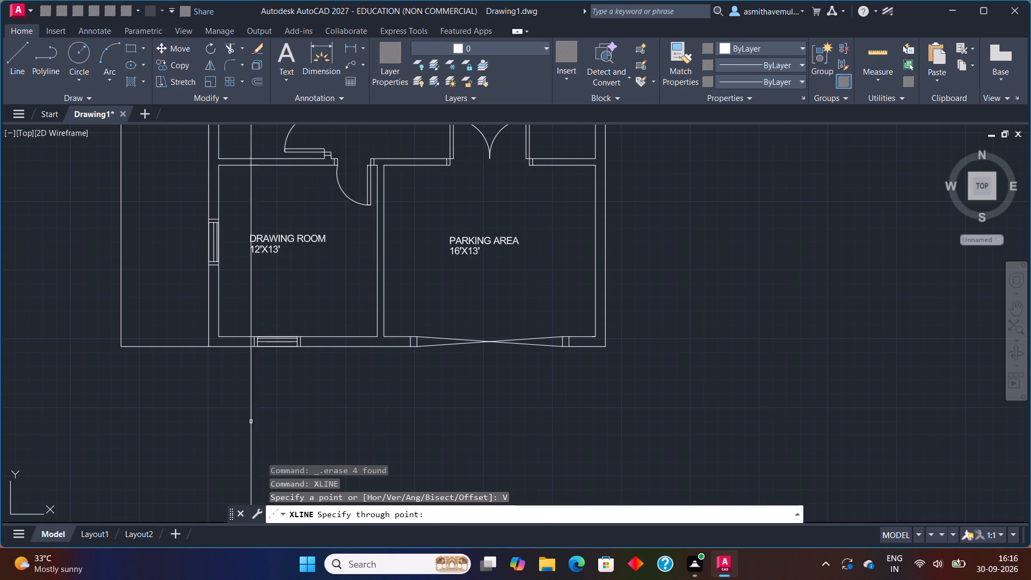
scroll(223, 404, "up", 3)
scroll(219, 403, "down", 3)
middle_click_drag(225, 396, 225, 396)
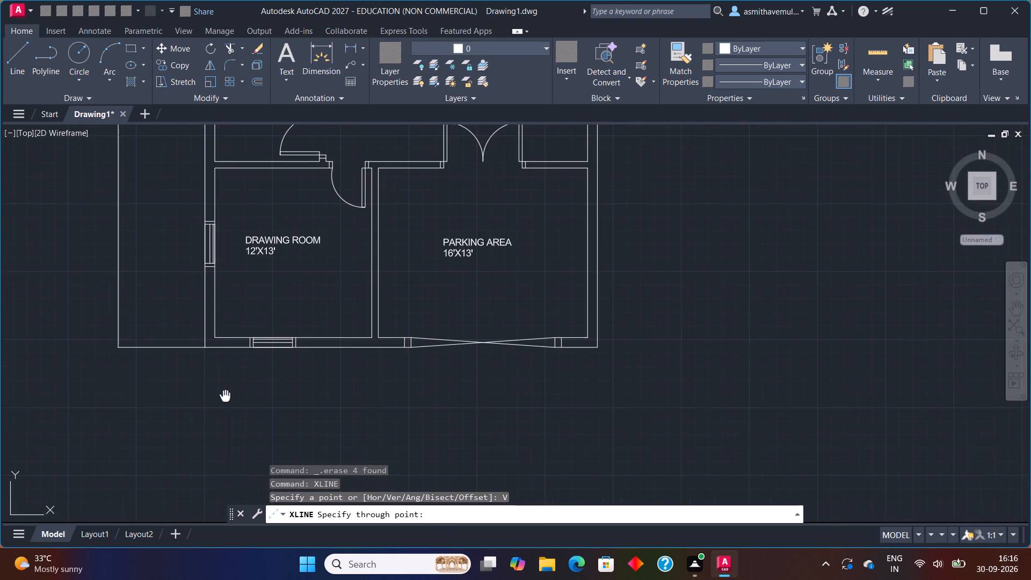
middle_click_drag(225, 396, 225, 445)
scroll(202, 429, "up", 2)
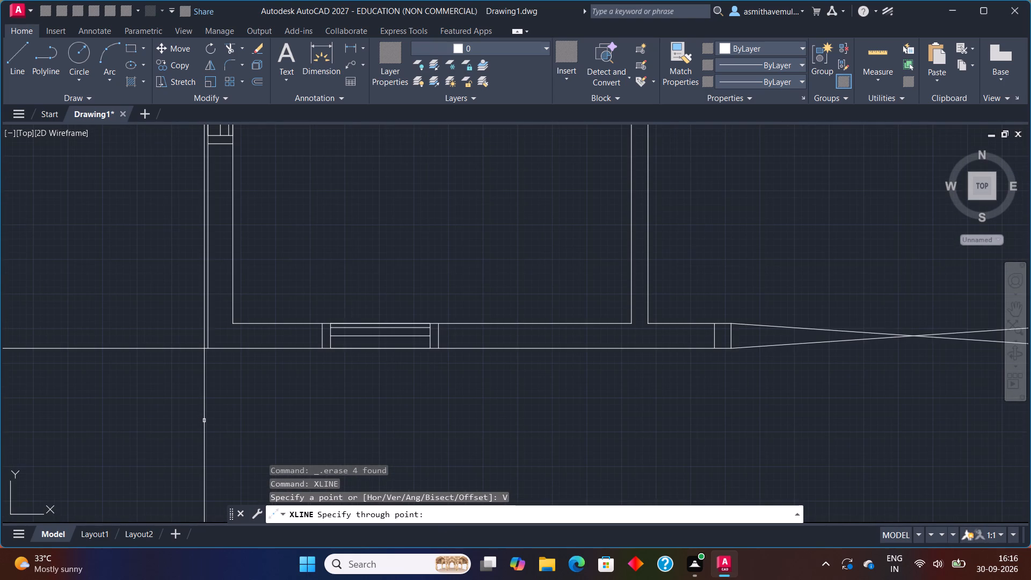
left_click(209, 422)
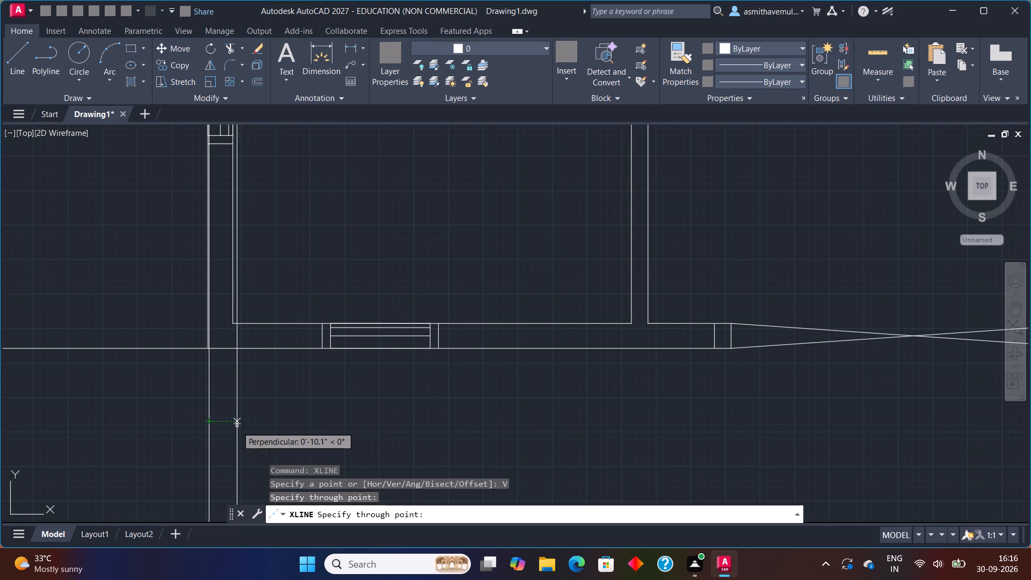
key("Escape")
Delete the misaligned vertical construction line along the outer face of the drawing room's outer side wall.
left_click_drag(236, 426, 219, 431)
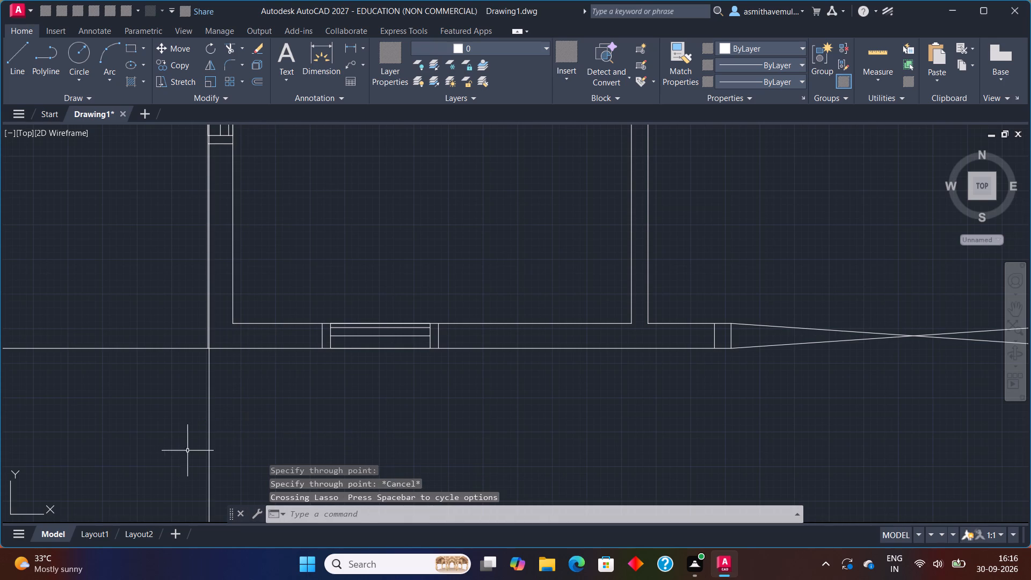
left_click_drag(248, 446, 140, 474)
key("Delete")
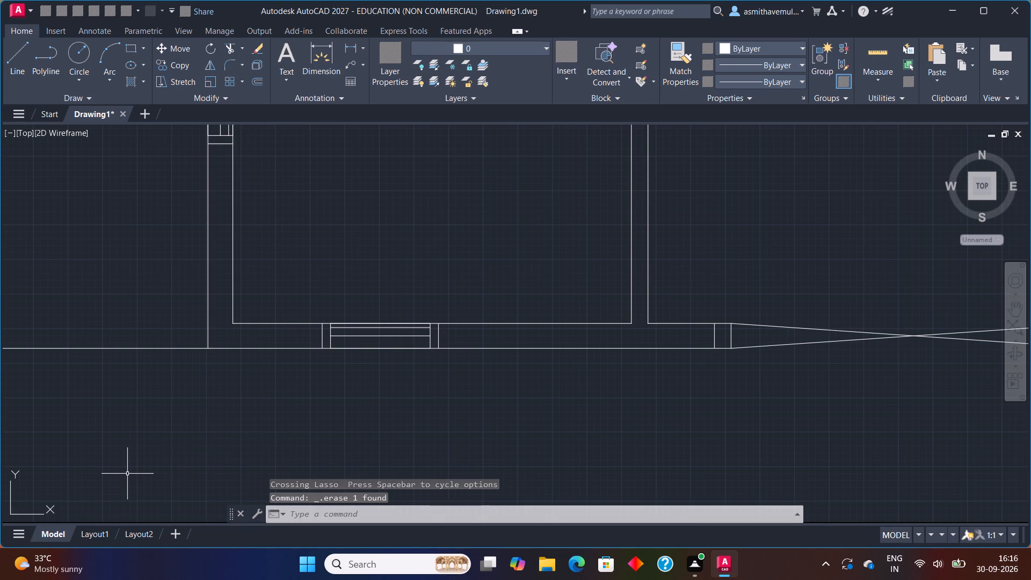
Redraw the vertical construction line exactly on the outer face of the drawing room's outer side wall.
type("XLINE")
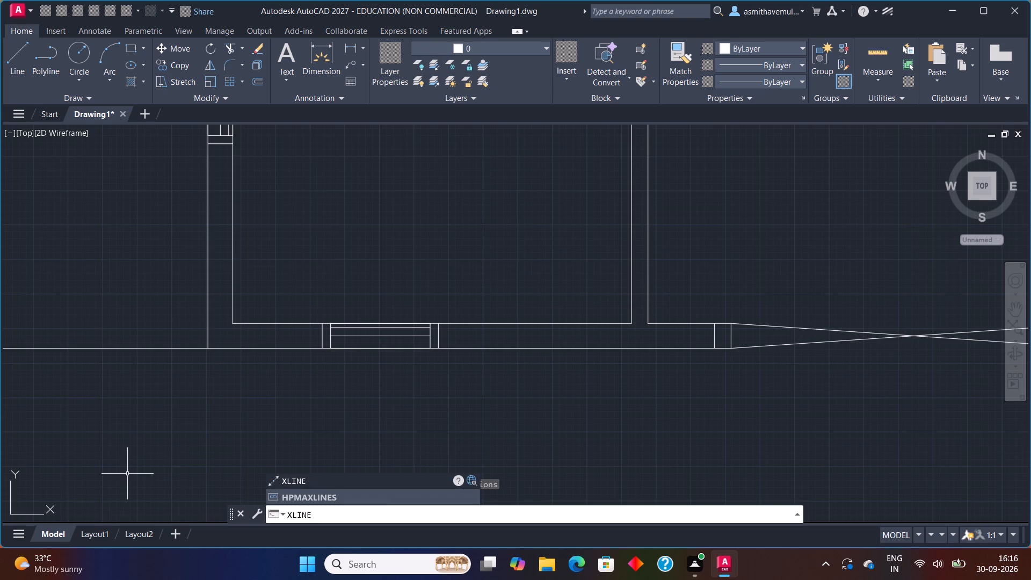
key("Return")
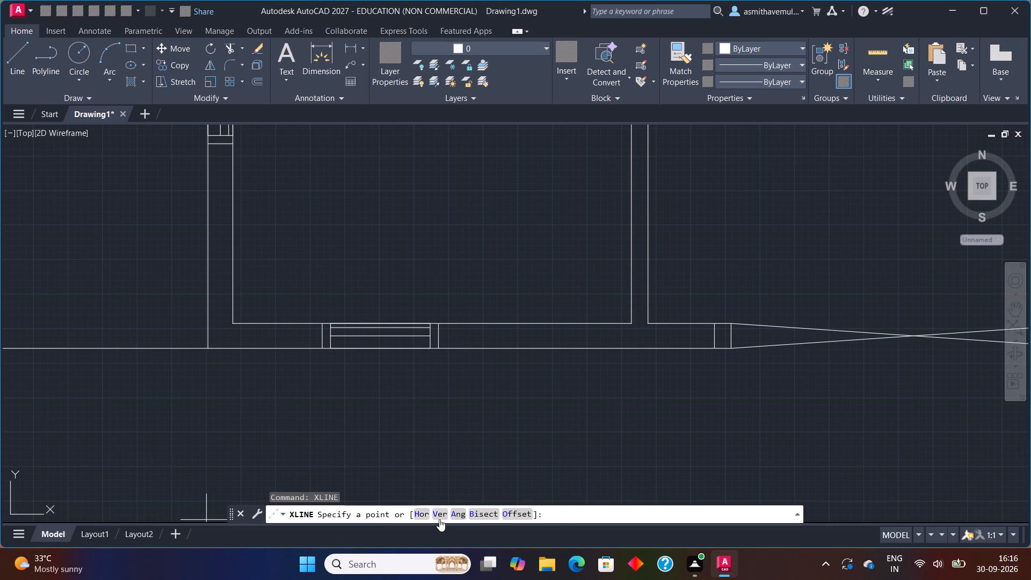
left_click(440, 519)
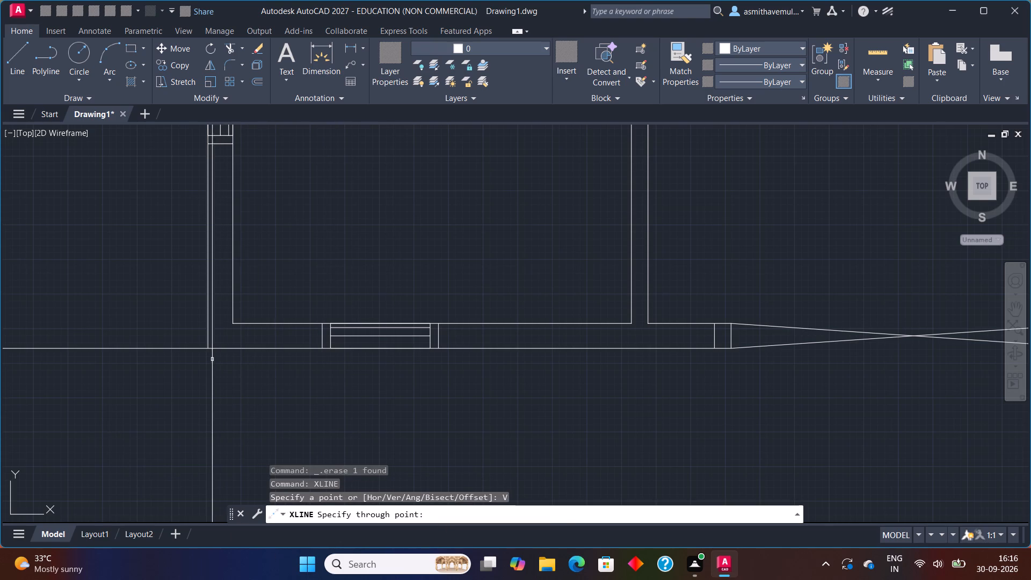
scroll(199, 293, "up", 2)
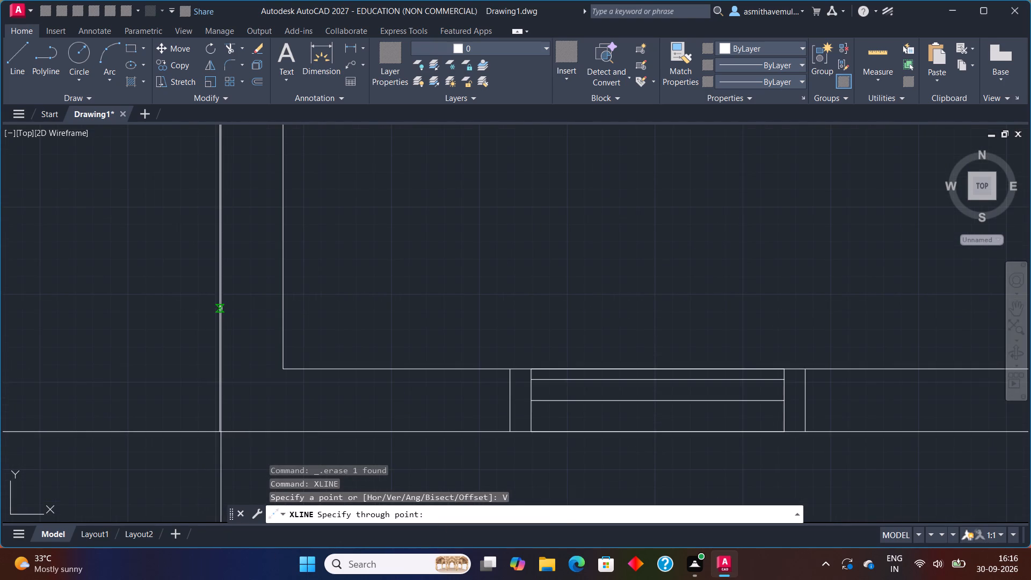
left_click(219, 309)
scroll(667, 327, "down", 4)
middle_click_drag(778, 335, 521, 331)
scroll(540, 334, "up", 2)
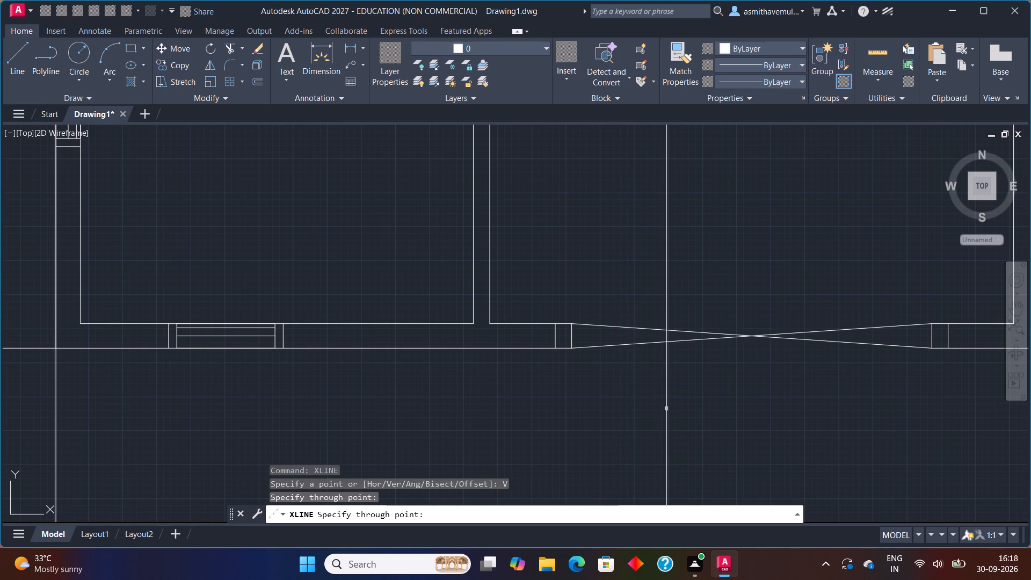
key("Escape")
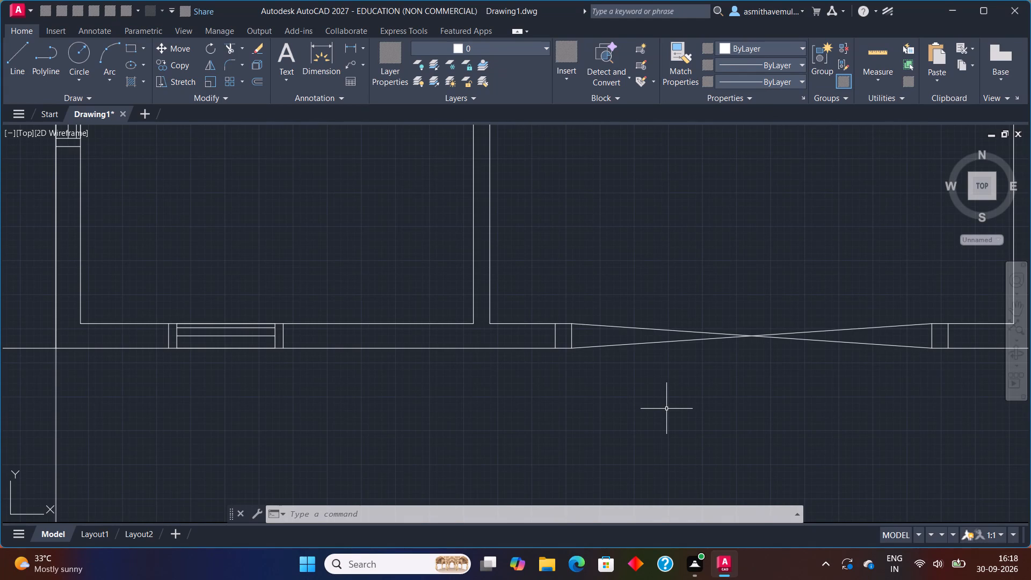
Draw vertical construction lines through the parking face of the drawing room wall, both gate jambs' outer edges, and the parking area's outer wall.
scroll(439, 378, "down", 3)
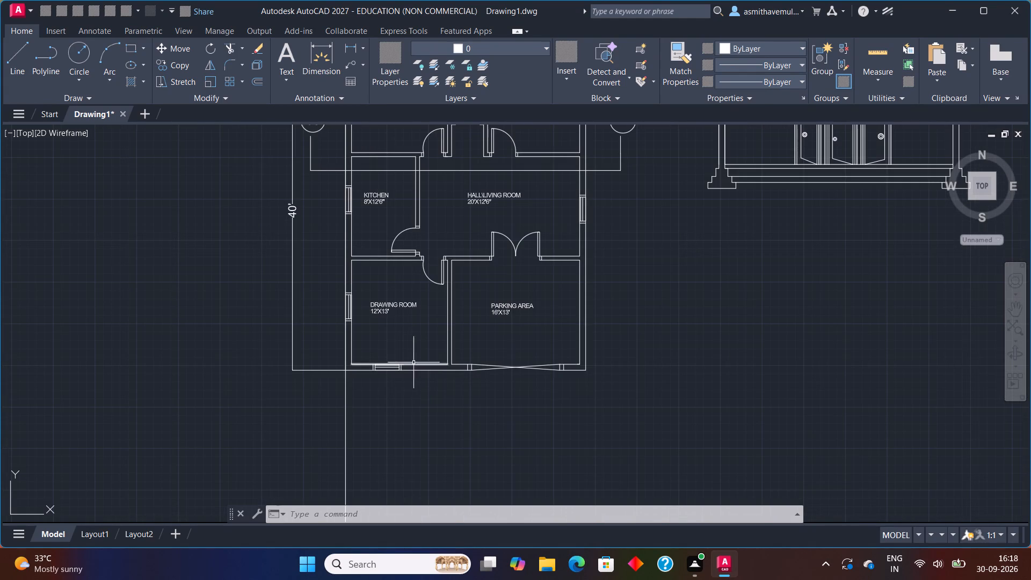
scroll(452, 367, "up", 3)
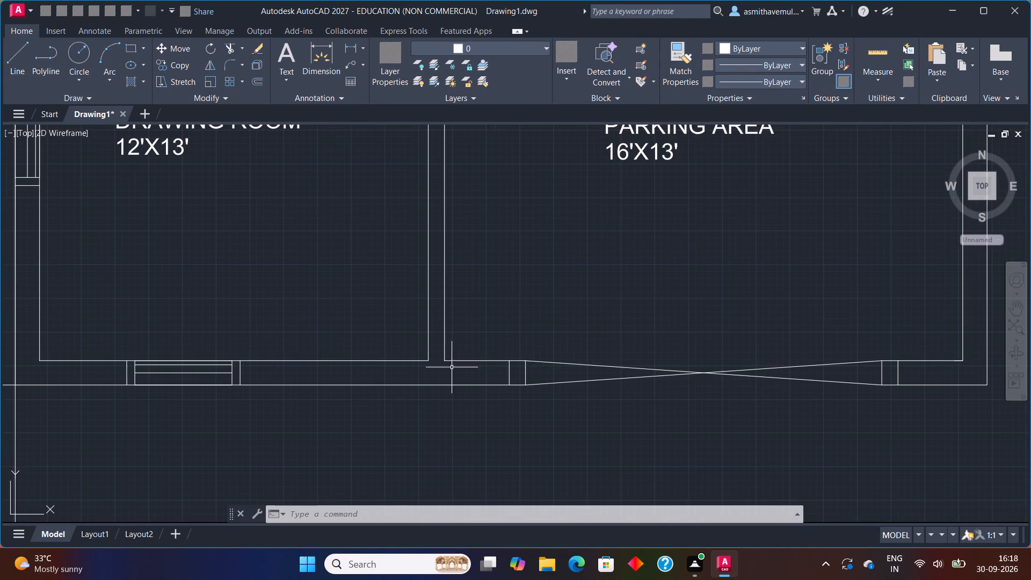
scroll(520, 378, "down", 1)
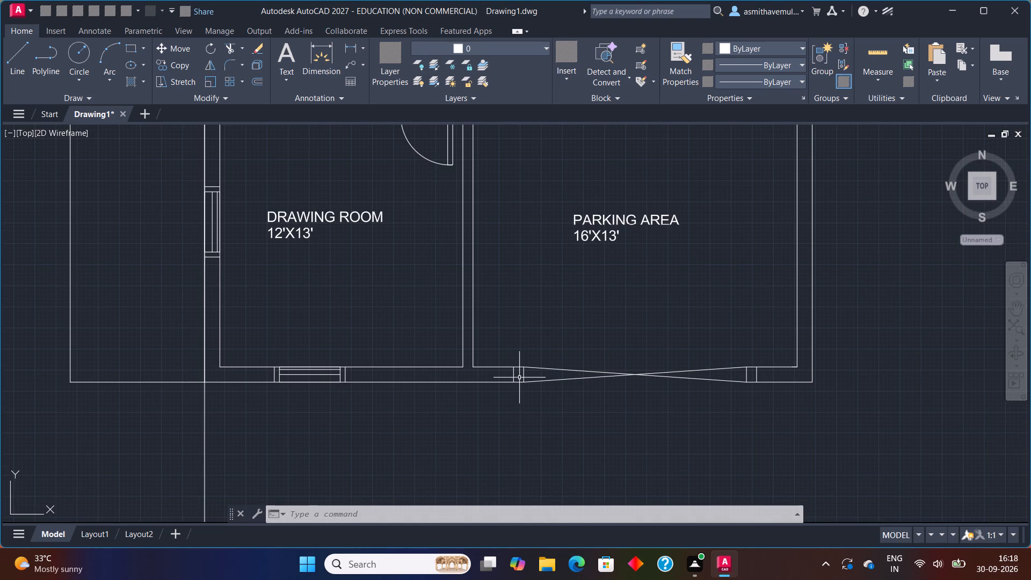
type("XLIN")
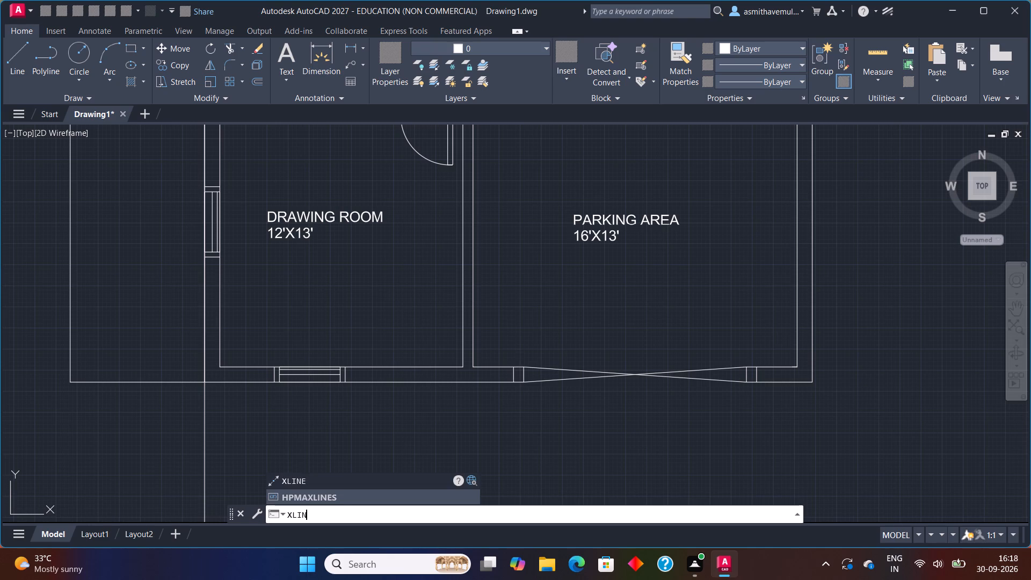
left_click(380, 480)
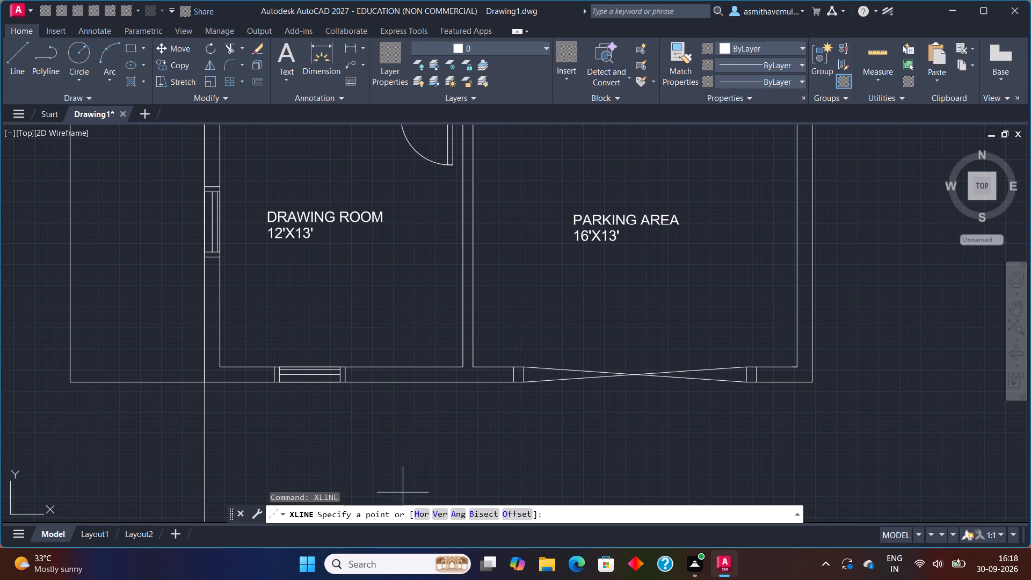
left_click(435, 514)
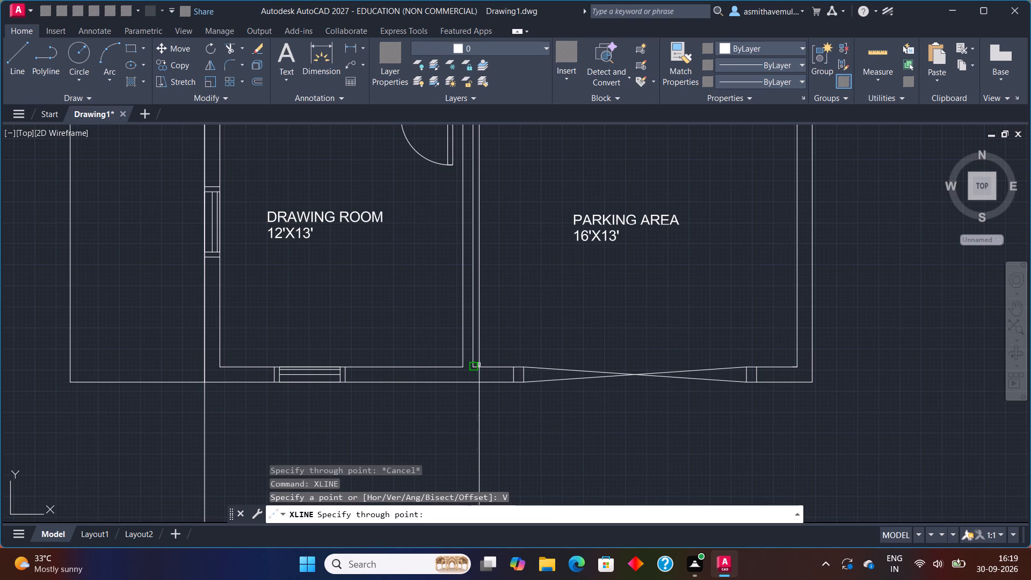
left_click(475, 365)
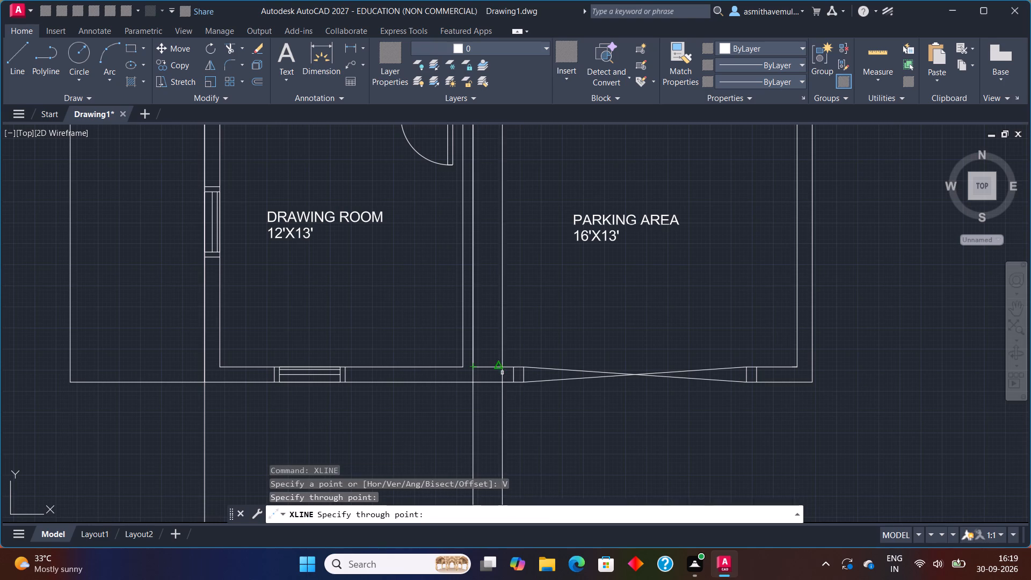
left_click(512, 375)
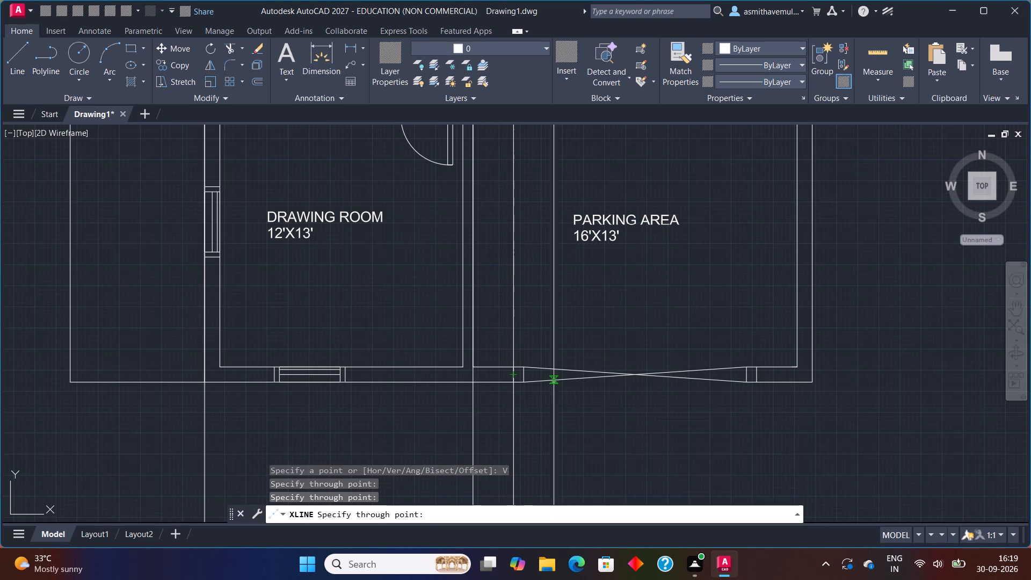
left_click(756, 415)
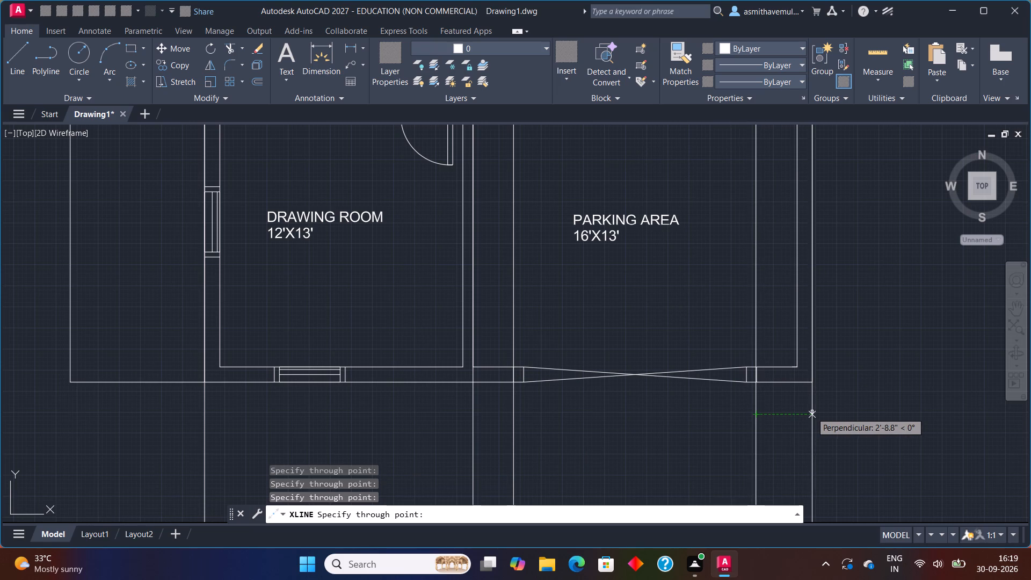
left_click(814, 412)
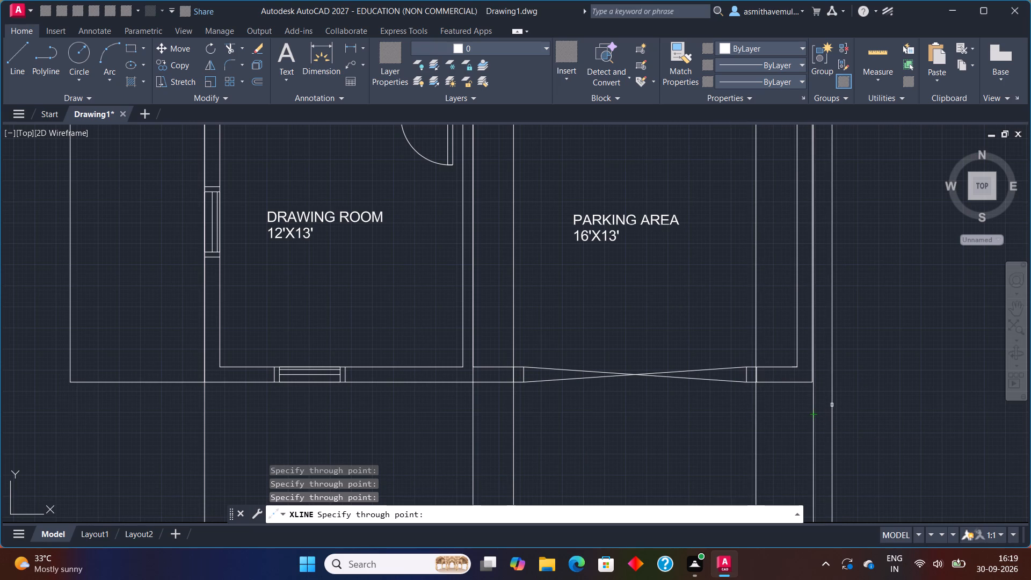
key("Escape")
Delete the misaligned vertical construction line beside the parking area's outer side wall.
left_click(812, 410)
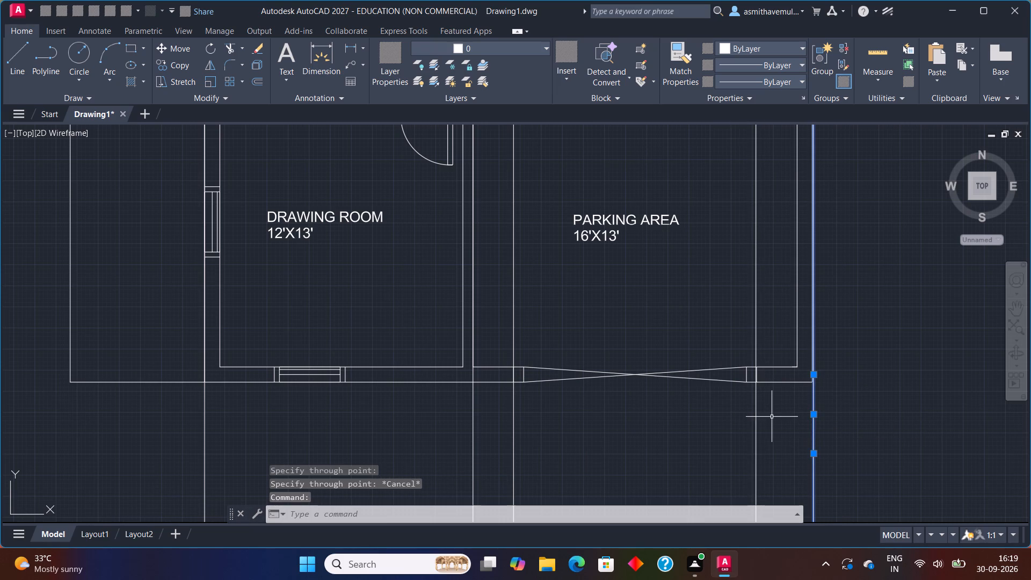
key("Delete")
Redraw the vertical construction line through the outer corner of the parking area's front and side walls.
type("XLINE")
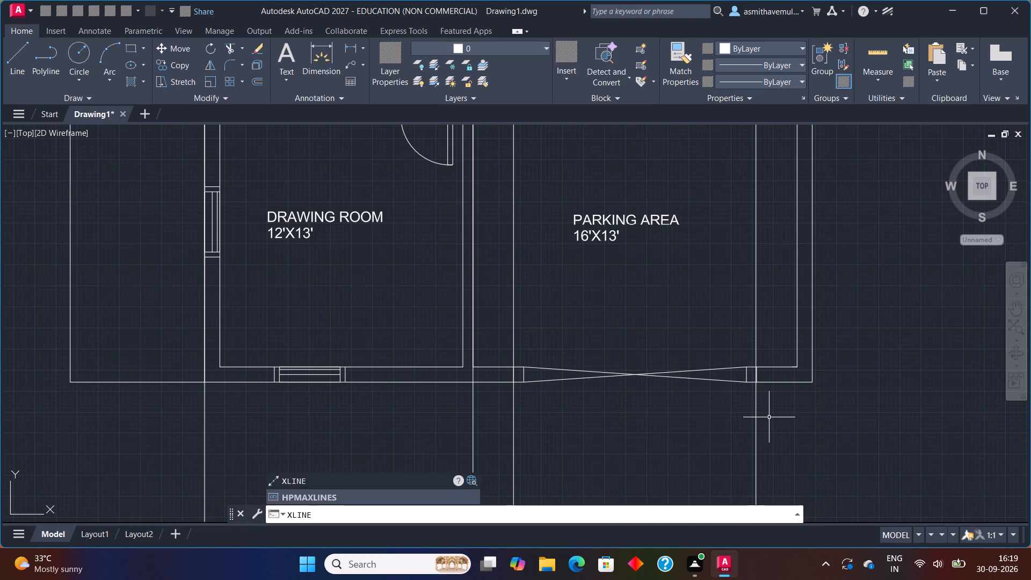
key("Return")
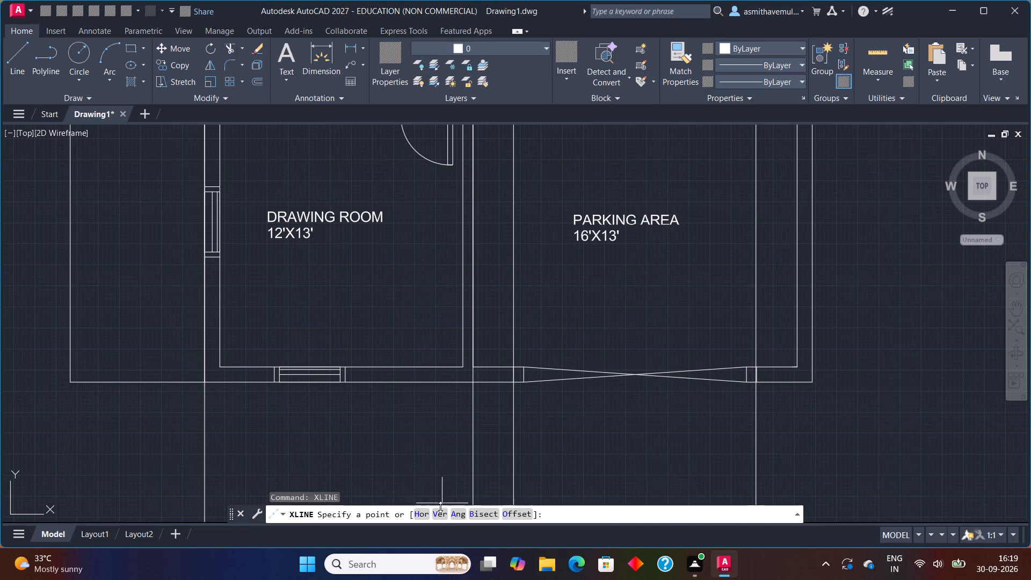
left_click(440, 517)
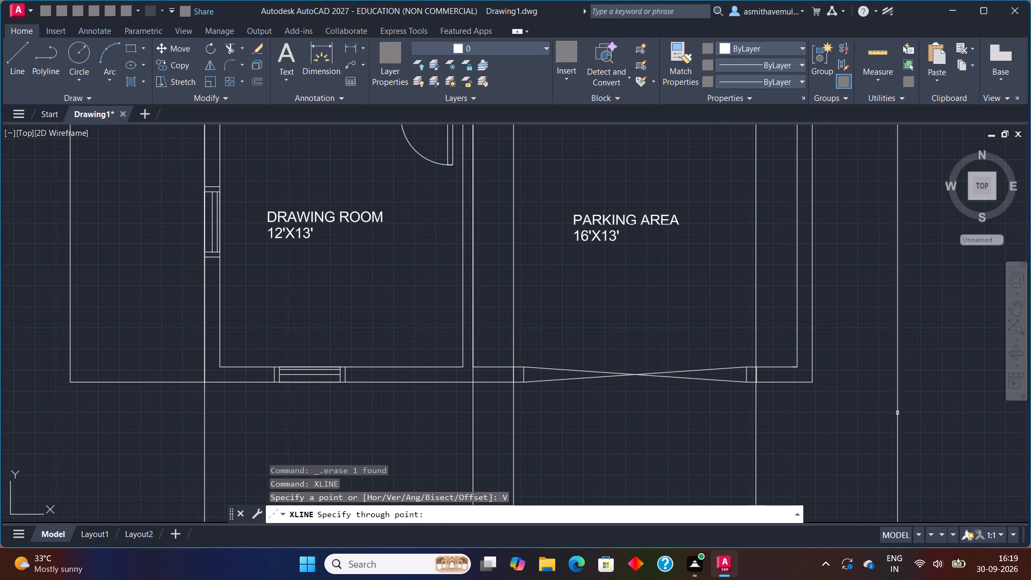
scroll(848, 402, "up", 1)
scroll(799, 392, "up", 2)
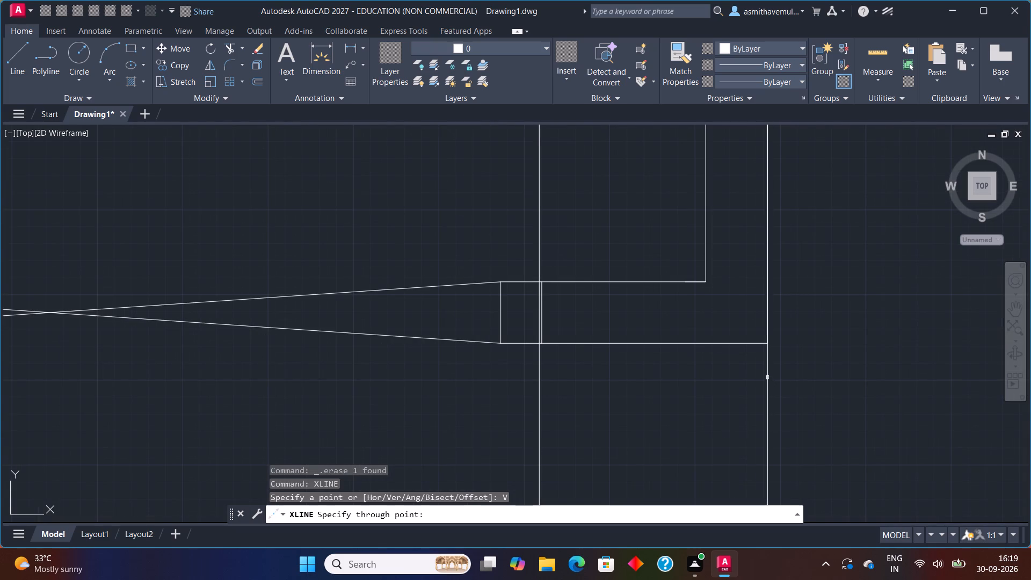
scroll(768, 345, "up", 2)
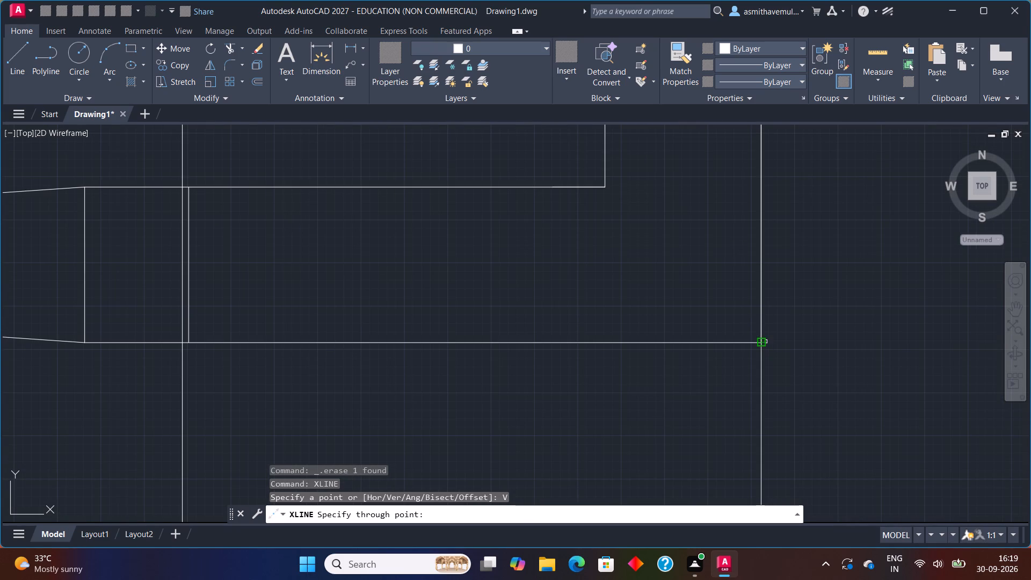
left_click(764, 342)
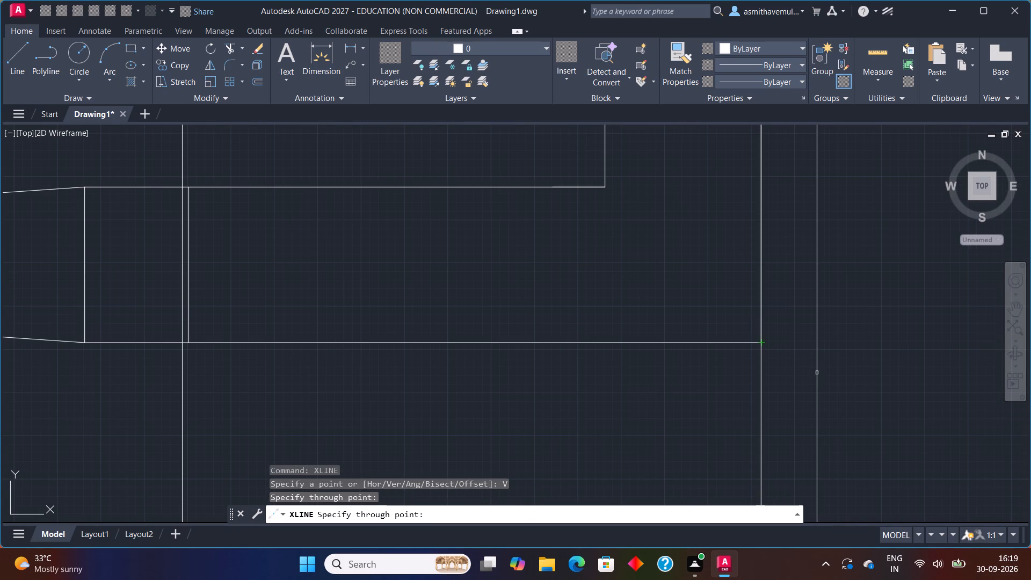
key("Escape")
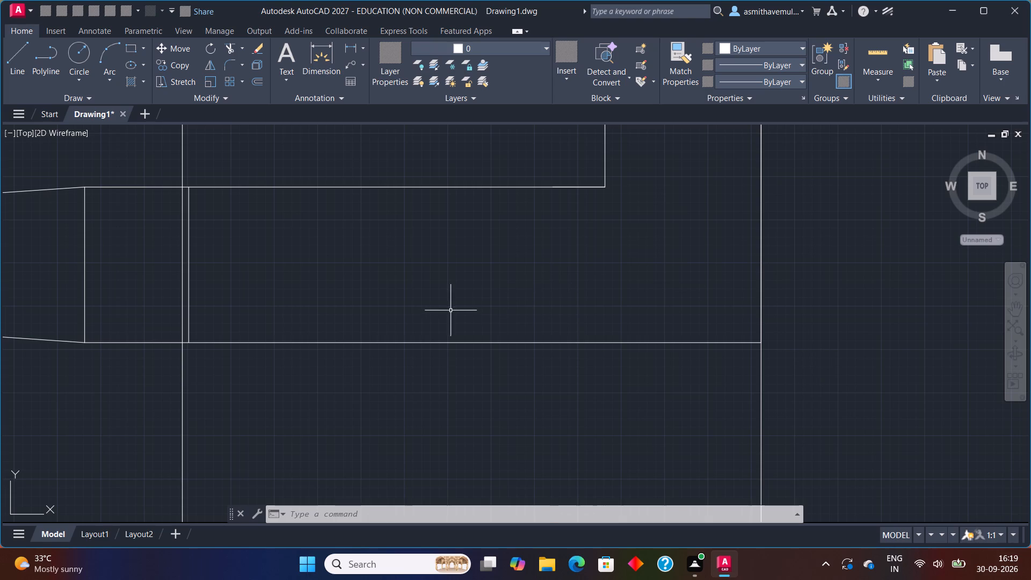
Delete the misaligned vertical construction line at the gate jamb nearest the parking area's outer side wall.
scroll(432, 308, "down", 2)
scroll(317, 294, "up", 3)
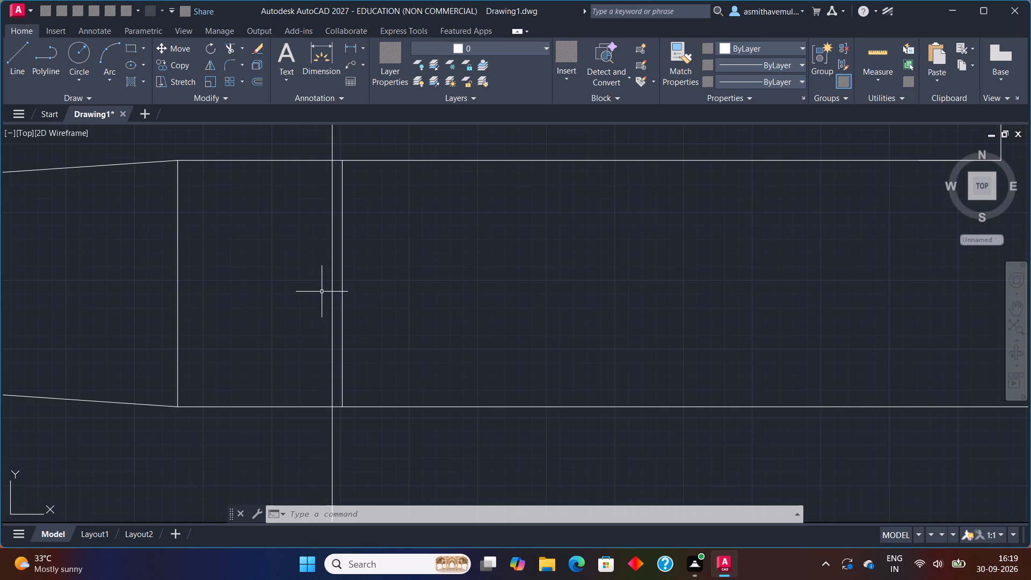
scroll(386, 273, "down", 5)
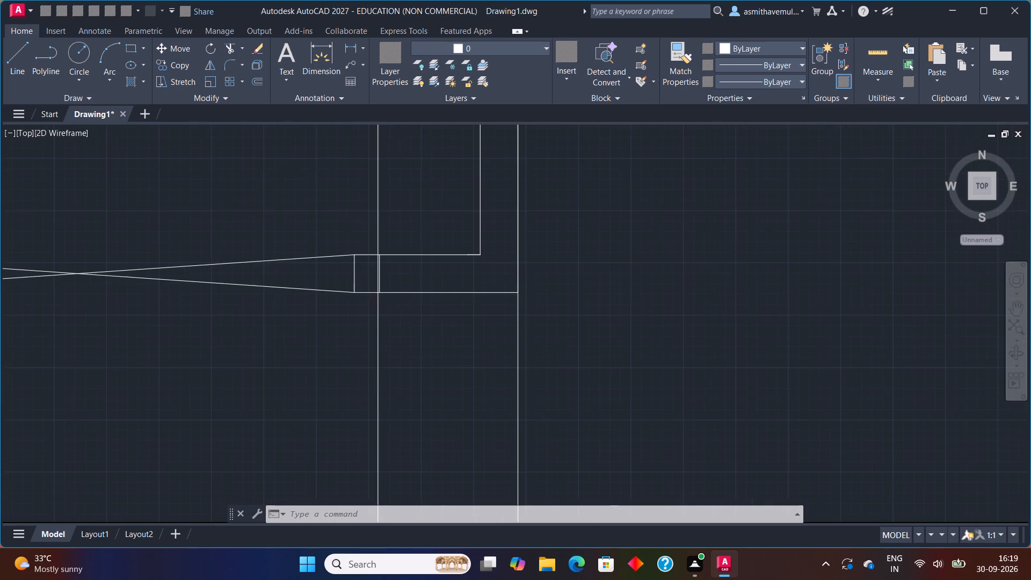
scroll(386, 272, "down", 3)
scroll(331, 282, "up", 4)
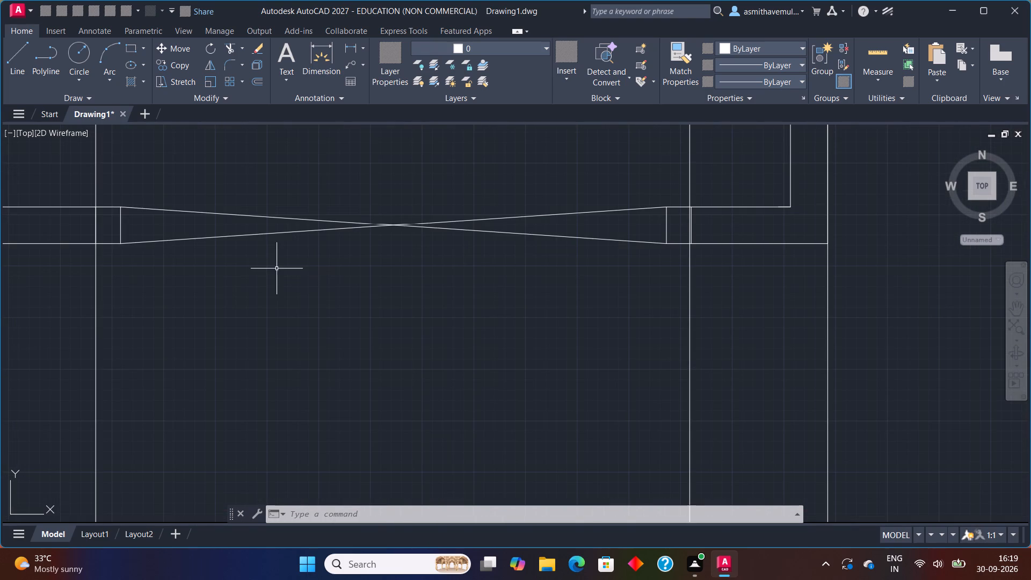
middle_click(230, 255)
scroll(688, 292, "up", 1)
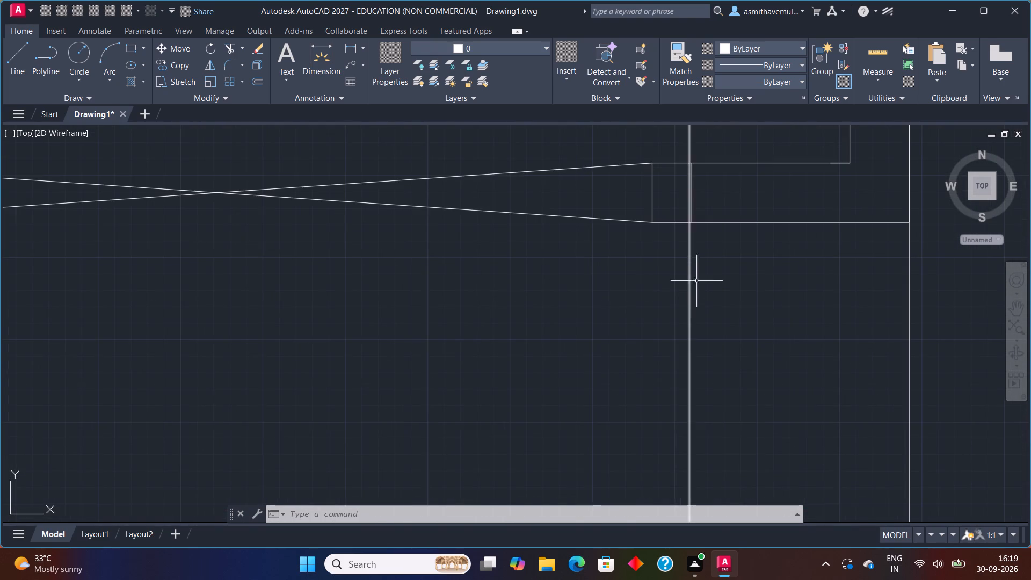
middle_click_drag(700, 275, 564, 381)
left_click_drag(572, 381, 509, 378)
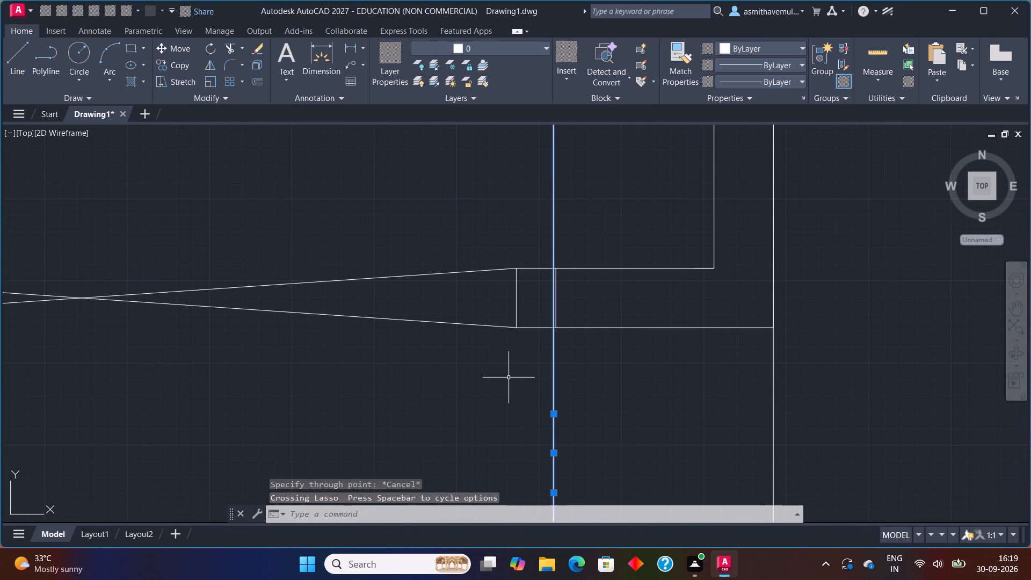
key("Delete")
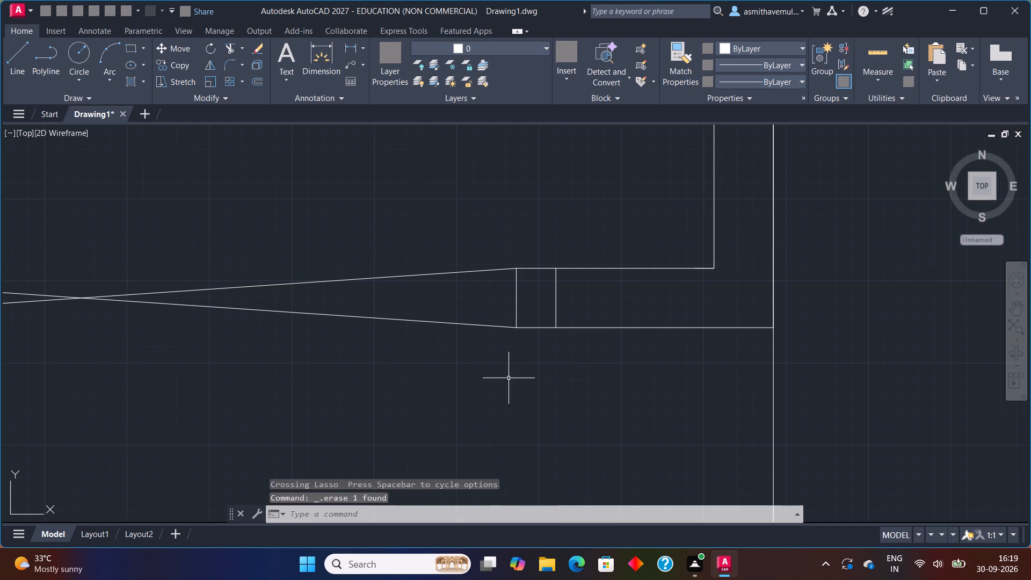
Redraw the vertical construction line through the outer edge of the gate jamb nearest the parking area's outer side wall.
type("XLINE")
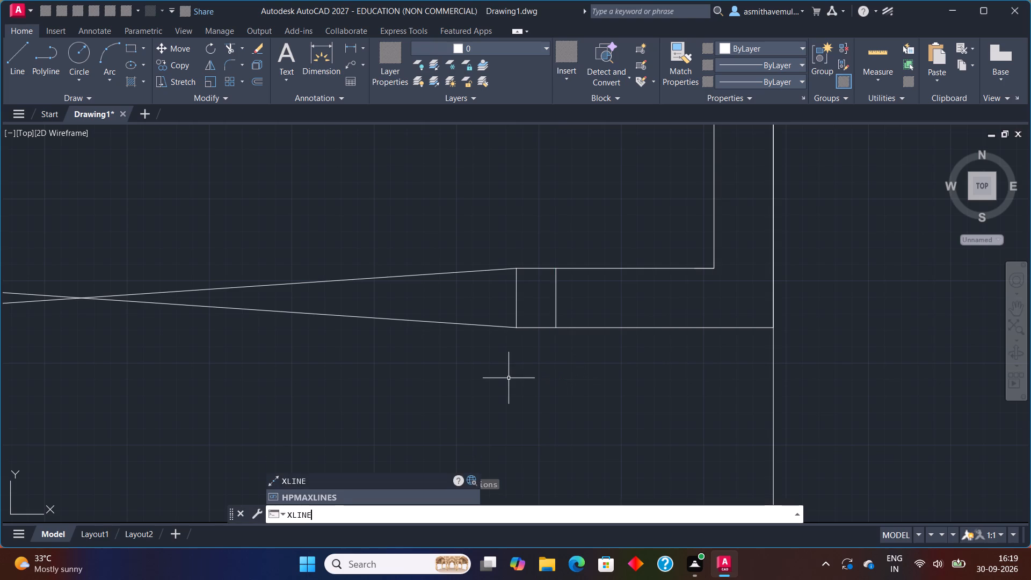
left_click(386, 480)
left_click(435, 518)
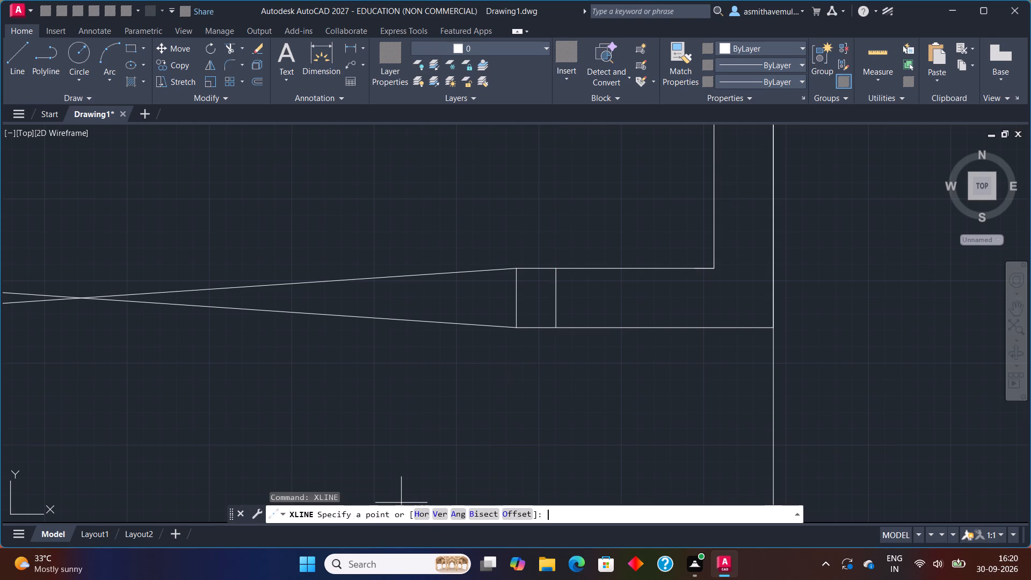
middle_click_drag(568, 306, 537, 359)
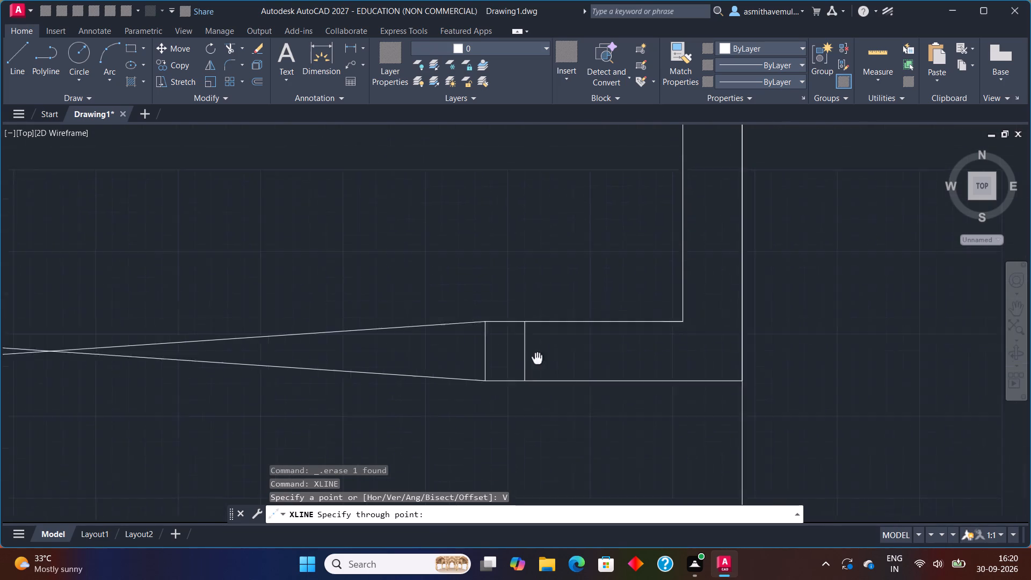
middle_click_drag(537, 359, 520, 381)
scroll(496, 398, "up", 4)
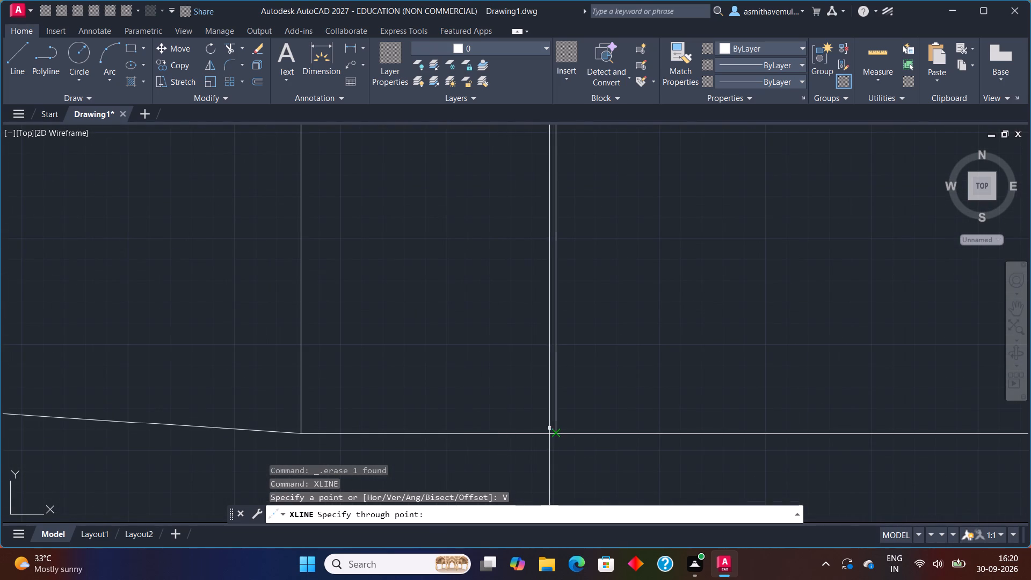
left_click(554, 431)
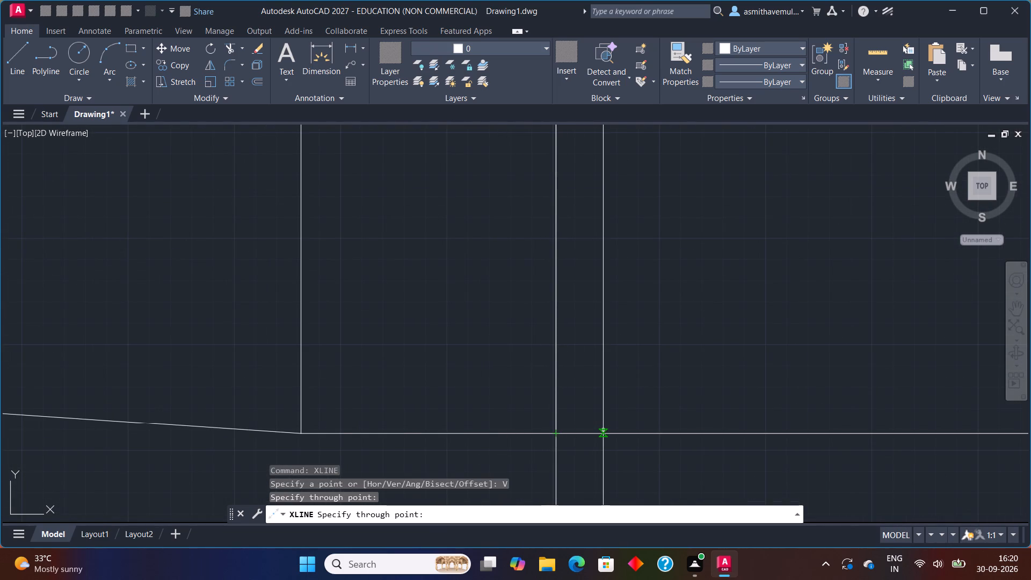
key("Escape")
Examine how the vertical construction lines align with the drawing room wall and the gate jambs.
scroll(604, 431, "down", 5)
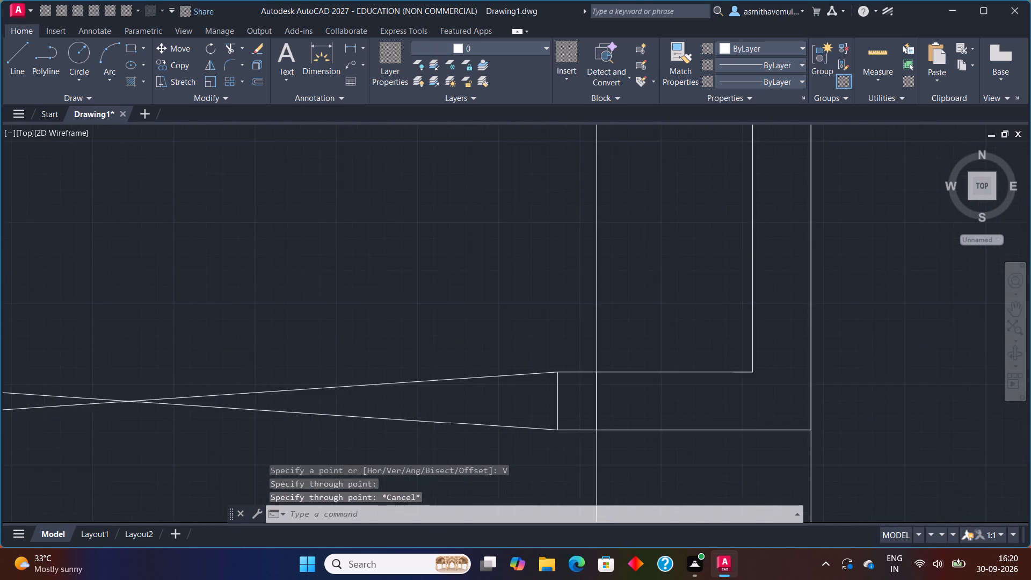
scroll(597, 425, "down", 3)
middle_click_drag(476, 426, 509, 408)
scroll(467, 419, "up", 1)
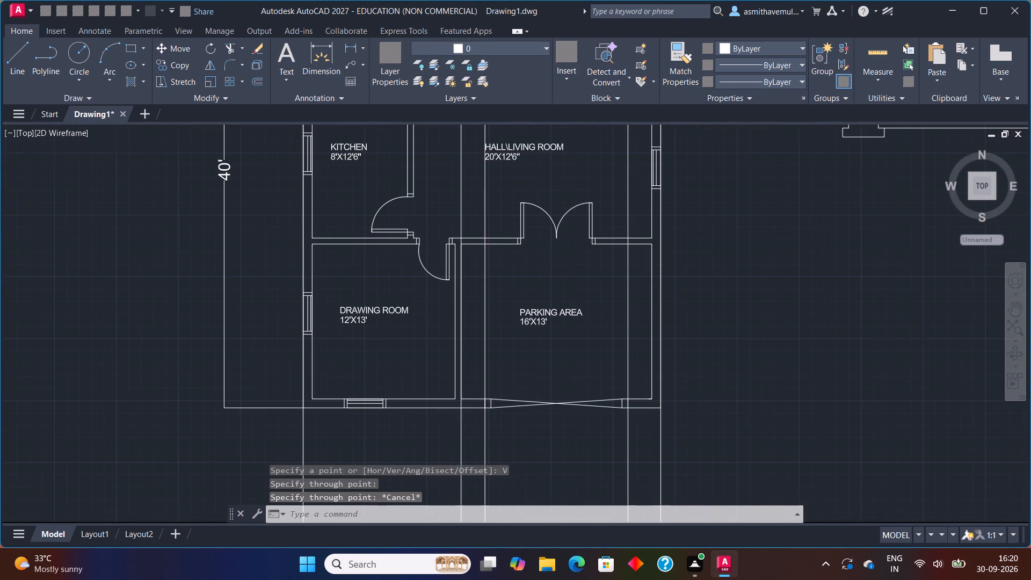
scroll(466, 420, "up", 3)
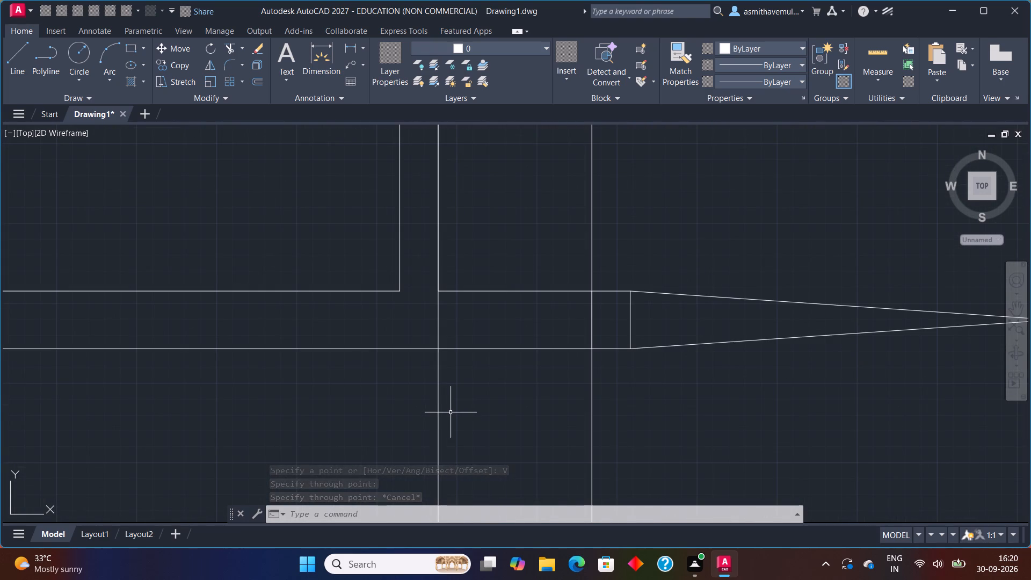
scroll(450, 412, "down", 4)
middle_click_drag(404, 438, 438, 391)
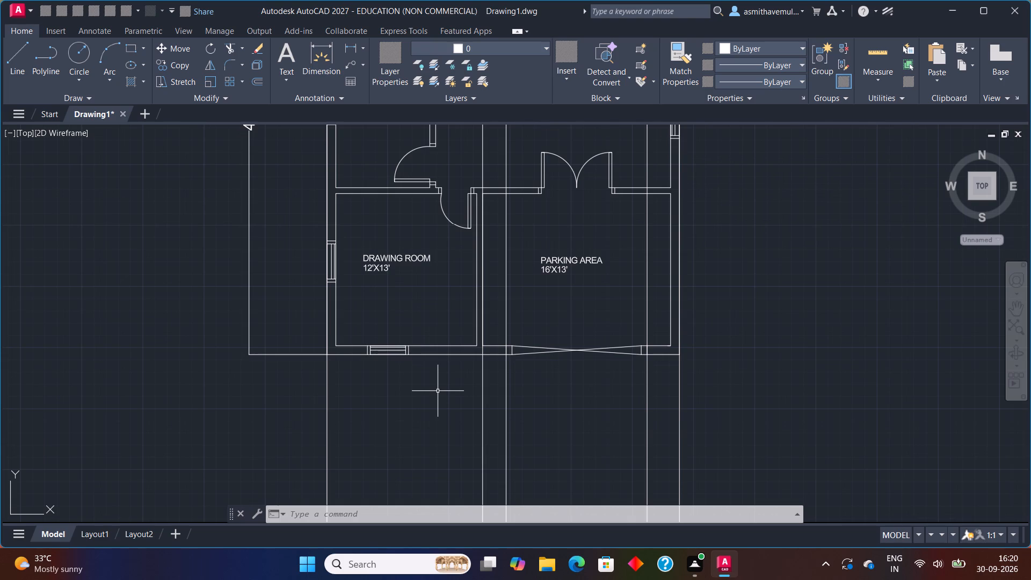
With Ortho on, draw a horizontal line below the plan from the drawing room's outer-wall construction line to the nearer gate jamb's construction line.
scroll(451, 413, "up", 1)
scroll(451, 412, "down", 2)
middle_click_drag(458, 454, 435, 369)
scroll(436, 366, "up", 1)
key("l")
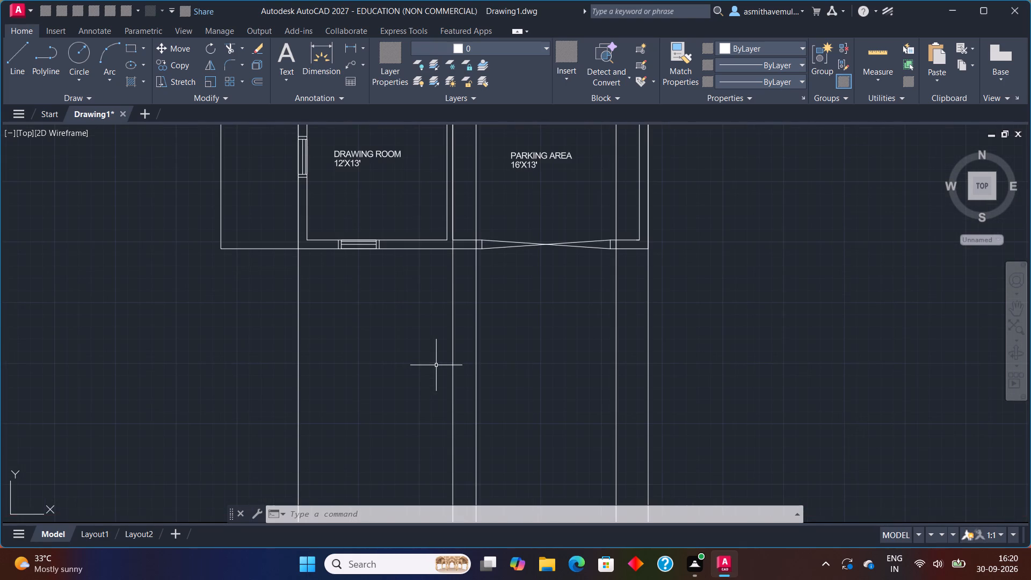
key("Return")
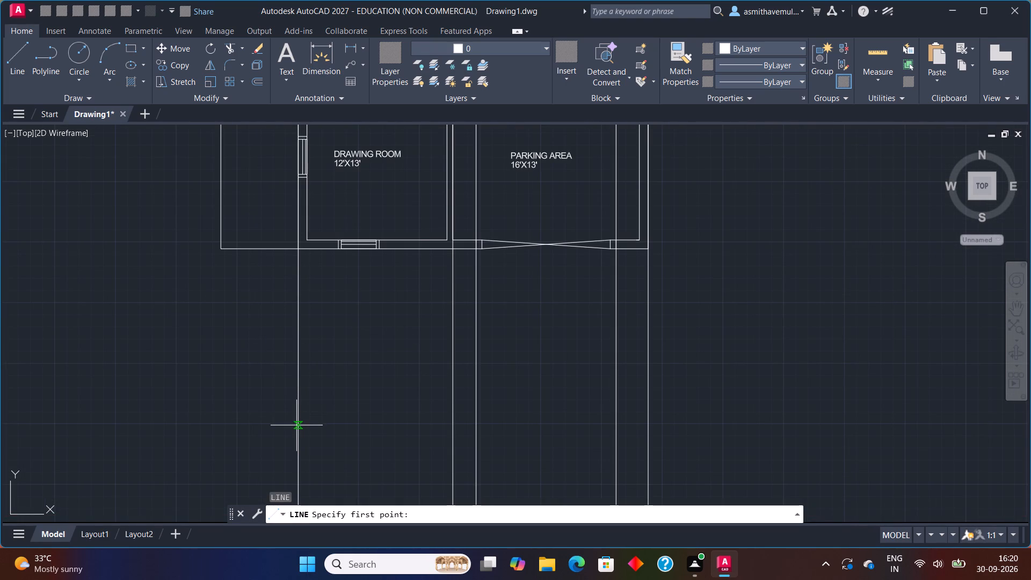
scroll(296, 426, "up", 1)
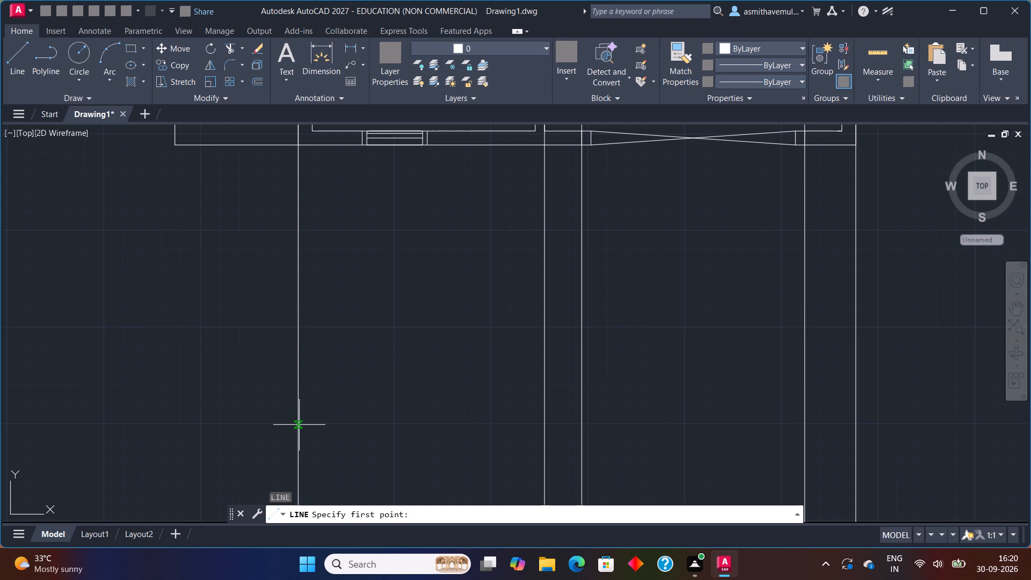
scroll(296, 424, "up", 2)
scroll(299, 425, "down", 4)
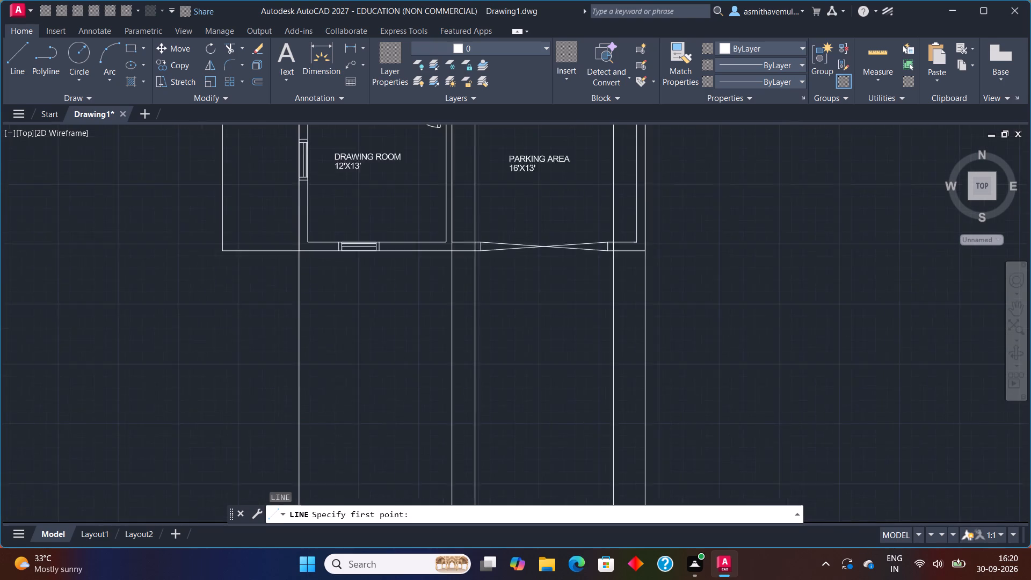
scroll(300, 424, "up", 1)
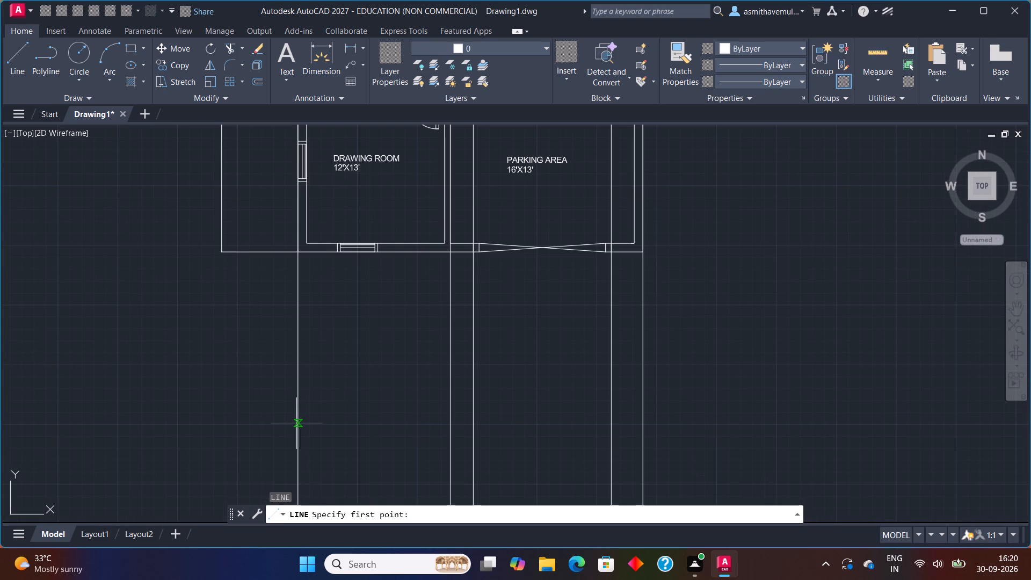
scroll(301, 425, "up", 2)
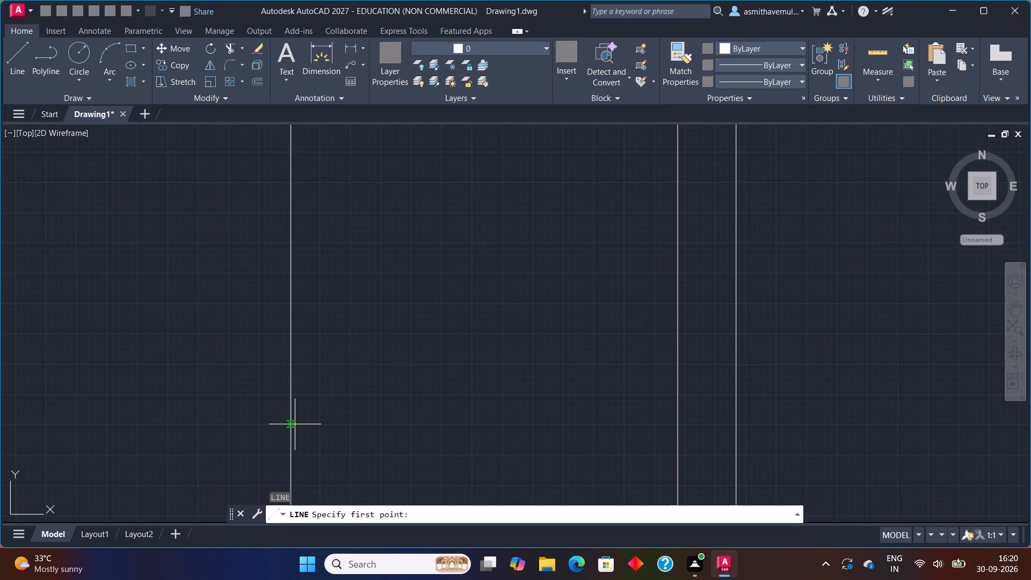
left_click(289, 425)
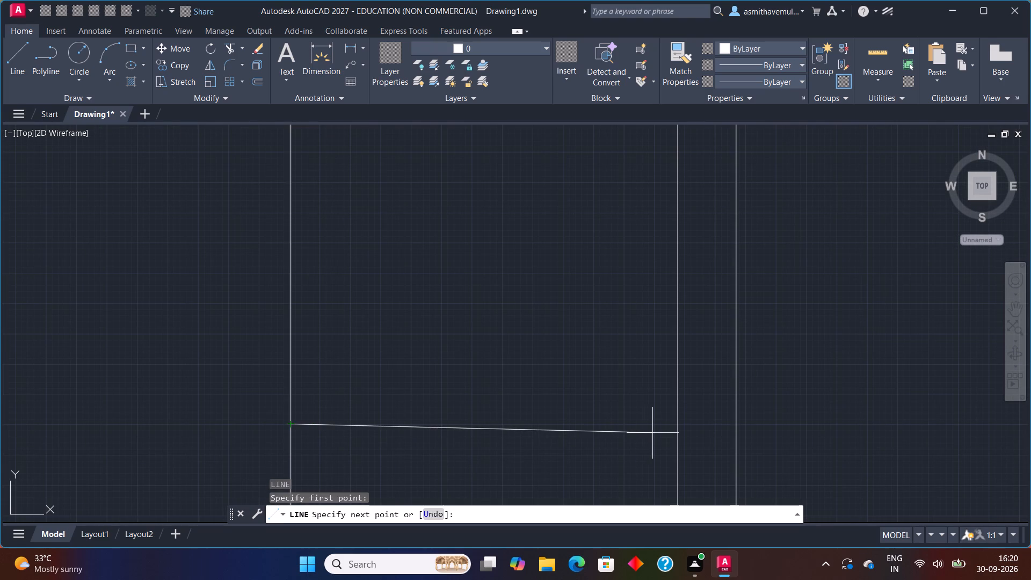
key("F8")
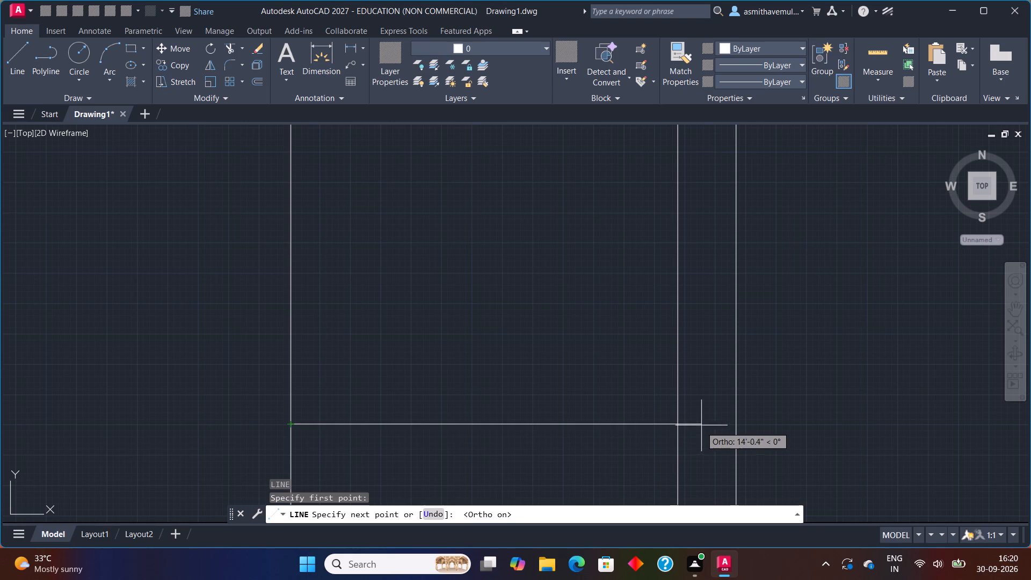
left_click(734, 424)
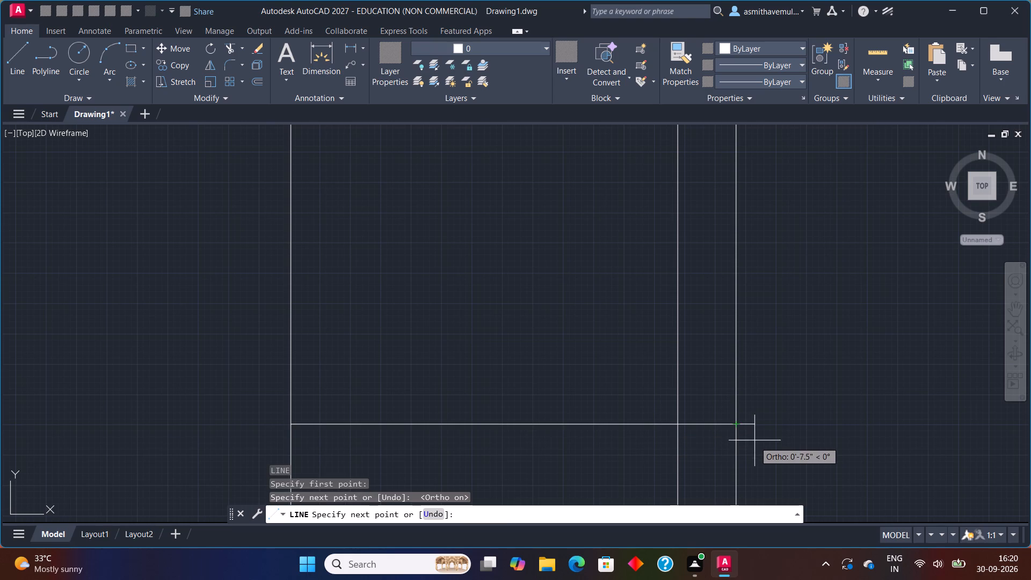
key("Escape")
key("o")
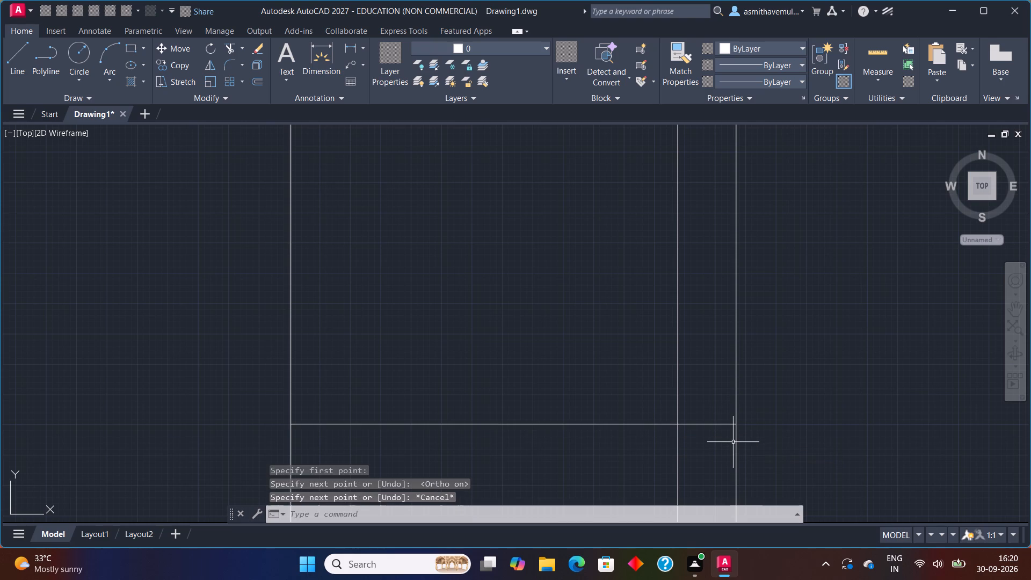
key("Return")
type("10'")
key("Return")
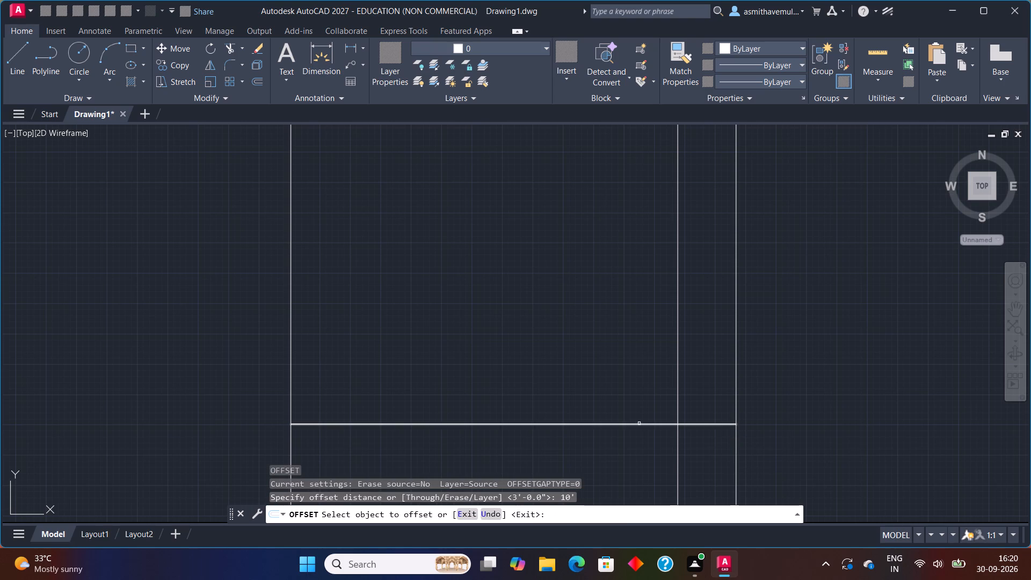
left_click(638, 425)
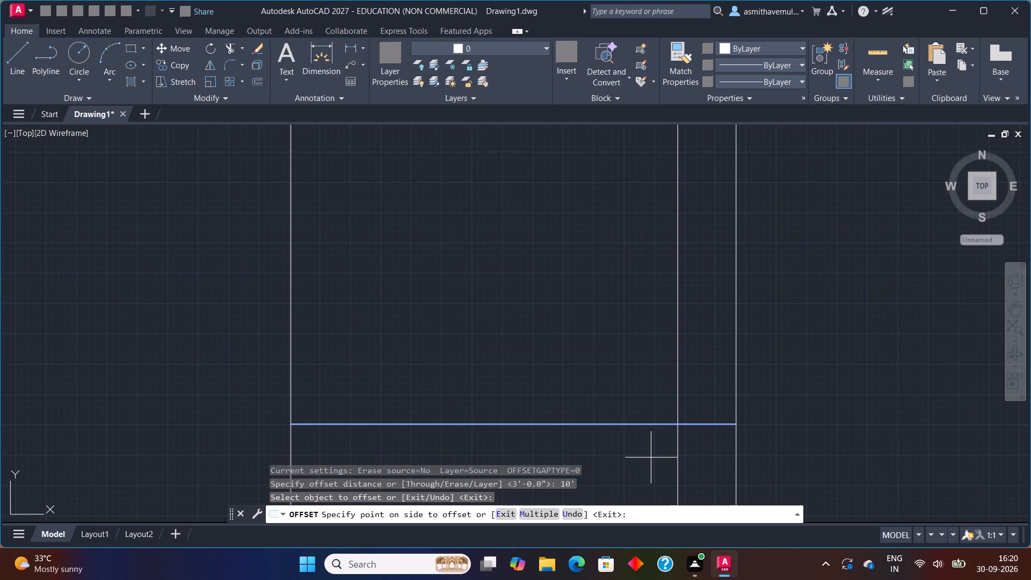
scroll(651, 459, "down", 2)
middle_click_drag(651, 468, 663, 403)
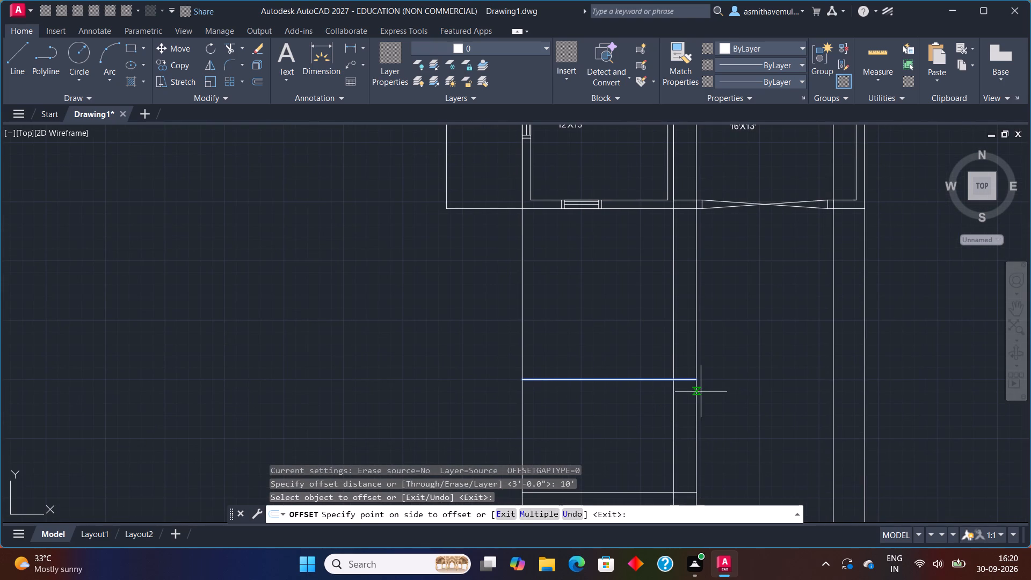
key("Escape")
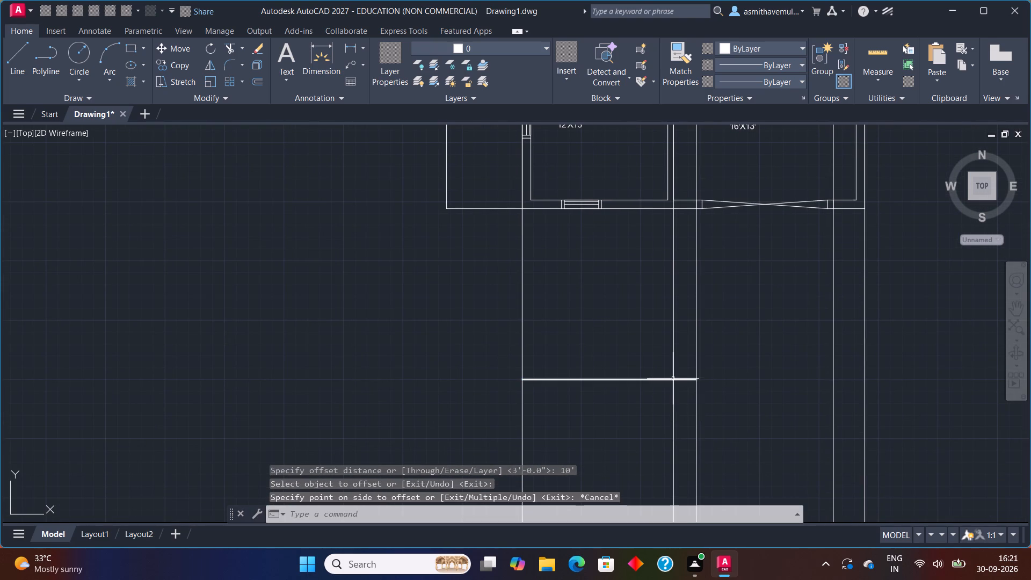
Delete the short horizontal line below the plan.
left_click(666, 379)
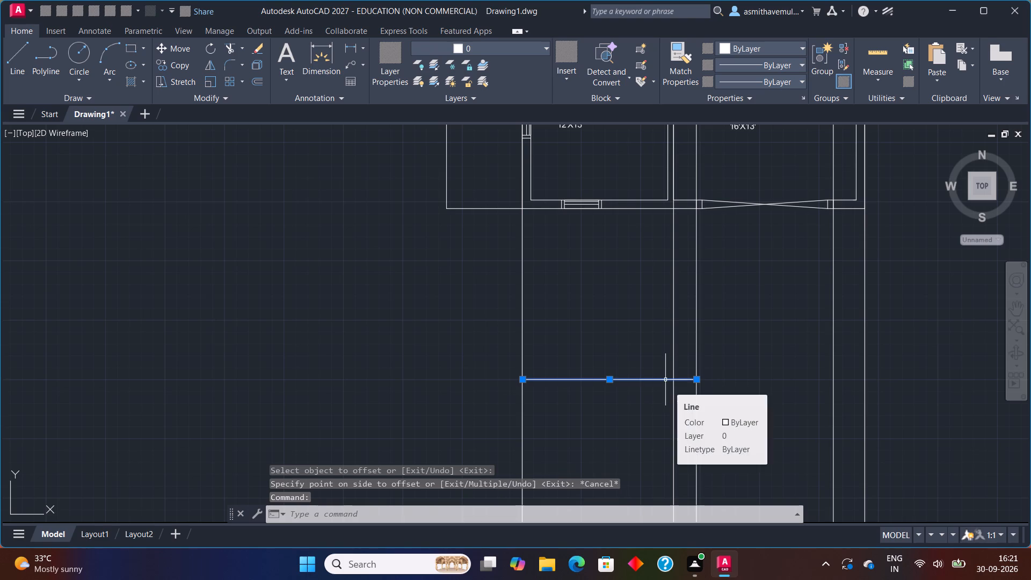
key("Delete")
Draw a horizontal line below the plan, spanning from the drawing room's outer-wall construction line to the parking area's outer-wall construction line.
key("l")
key("Return")
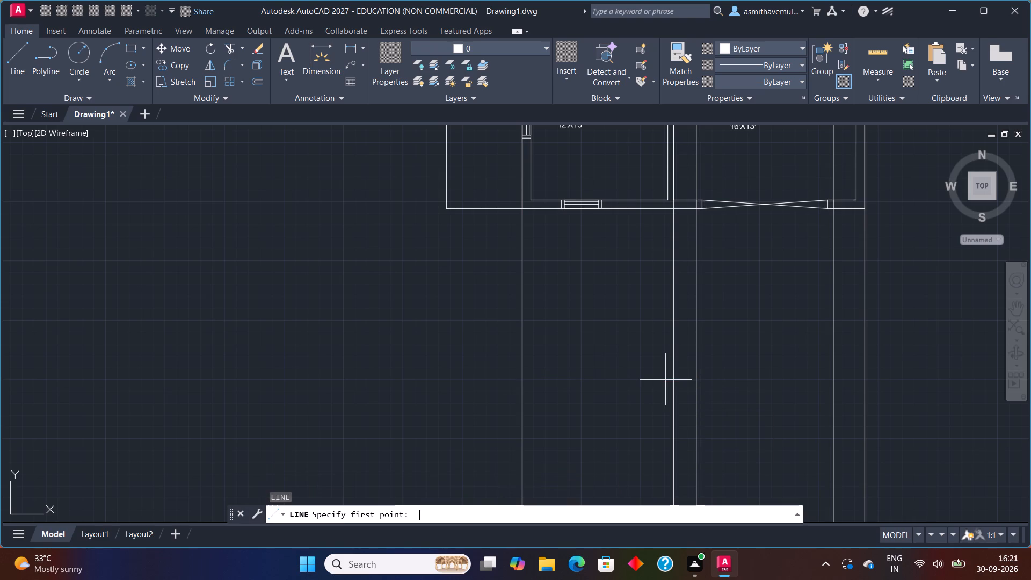
left_click(522, 380)
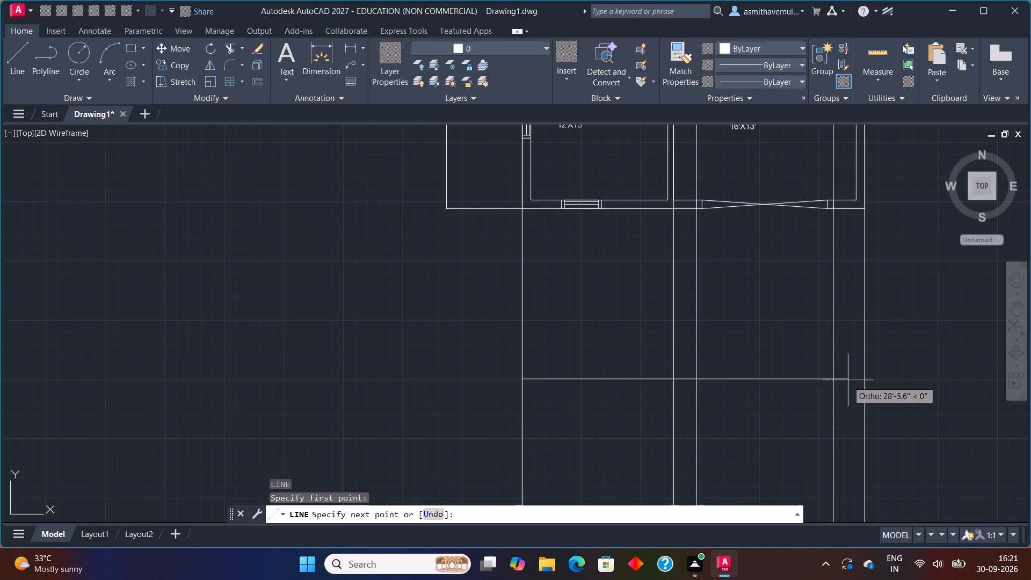
left_click(865, 379)
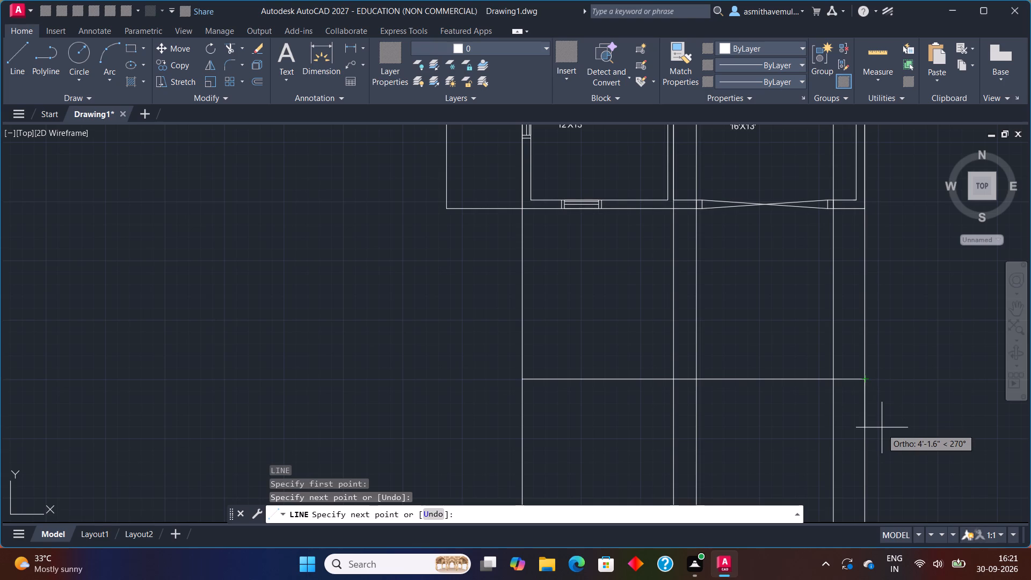
key("Escape")
Offset the full-width horizontal line 10' downward, away from the floor plan.
key("o")
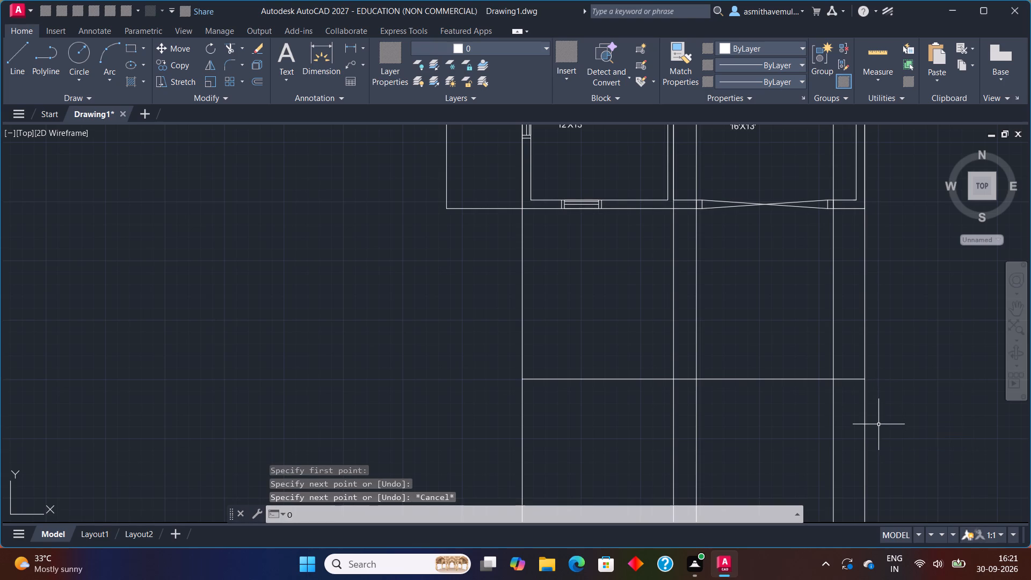
key("Return")
type("10'")
key("Return")
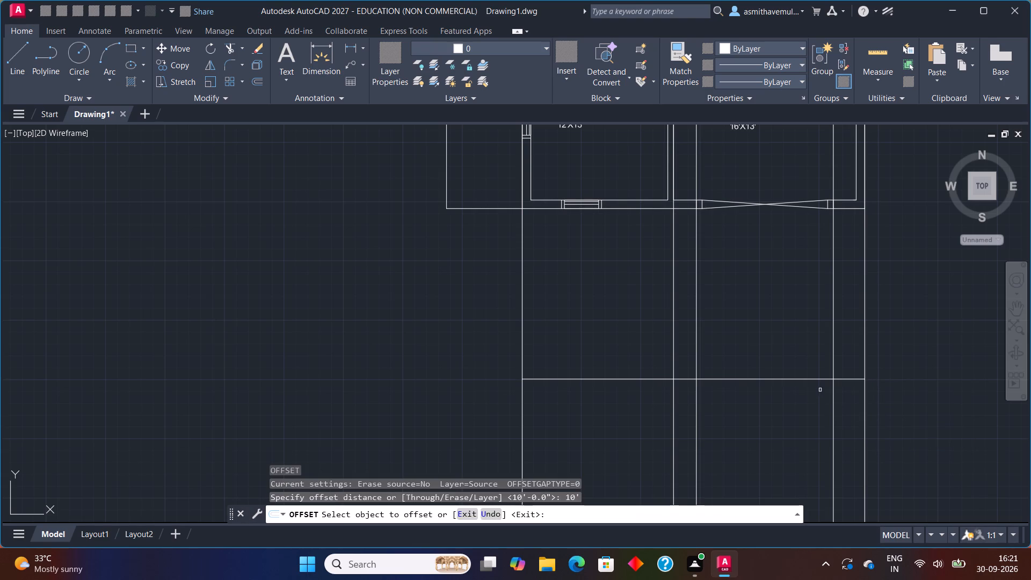
left_click(817, 381)
scroll(807, 444, "down", 1)
middle_click_drag(807, 446, 801, 418)
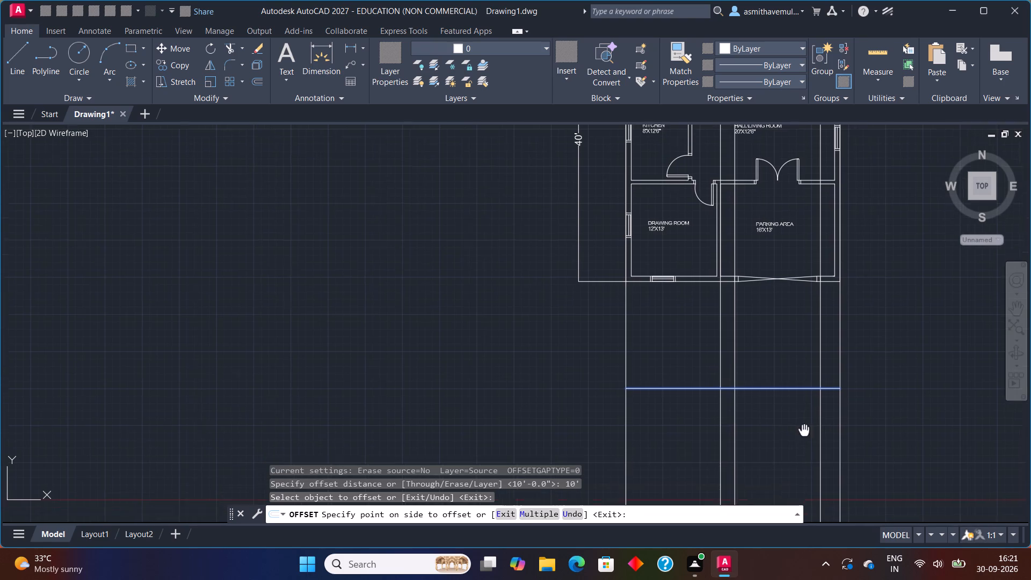
middle_click_drag(801, 418, 771, 317)
left_click(759, 330)
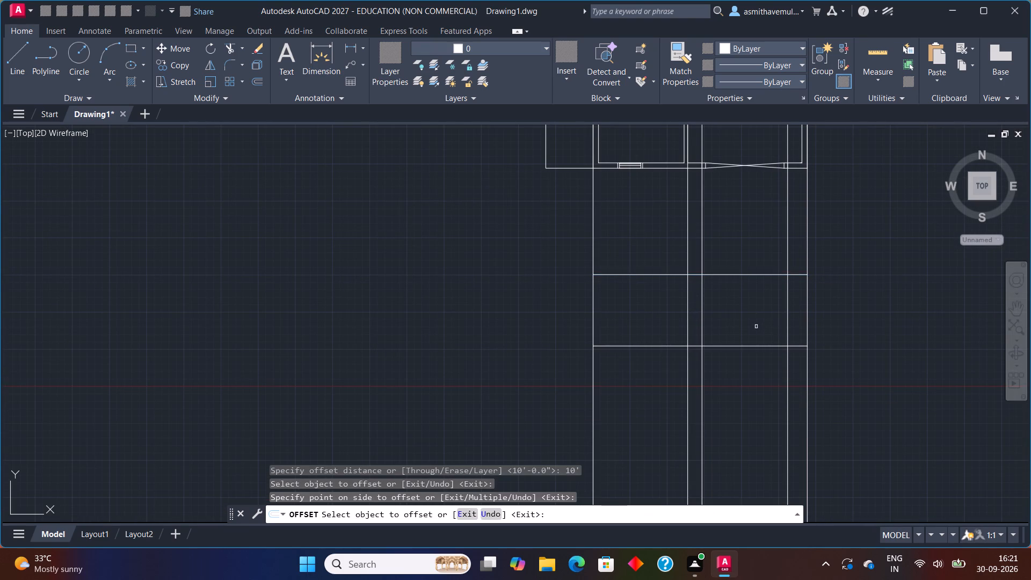
key("Escape")
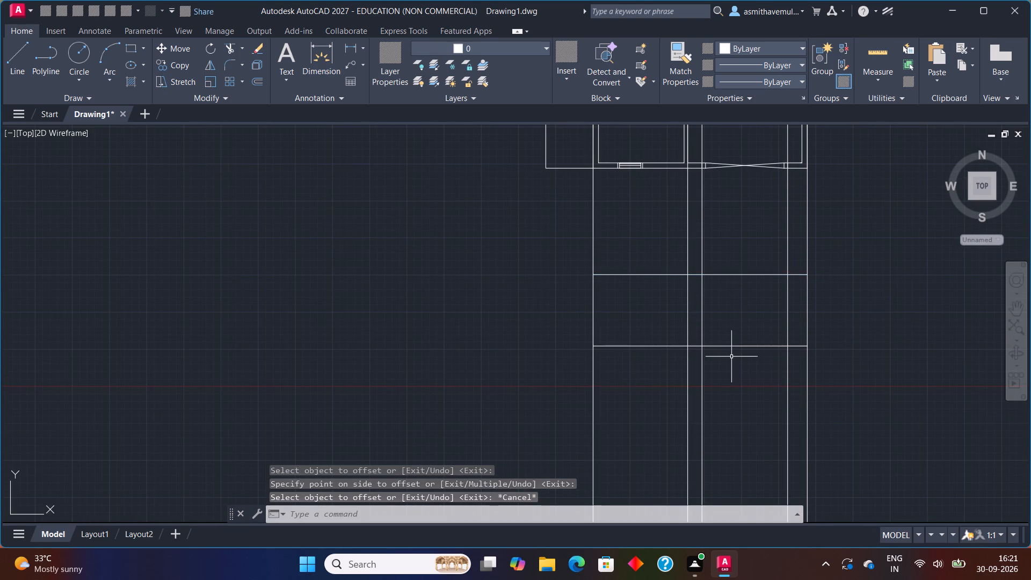
Trim the vertical construction lines below the elevation outline and between the outline and the floor plan.
type("TRIM")
key("Return")
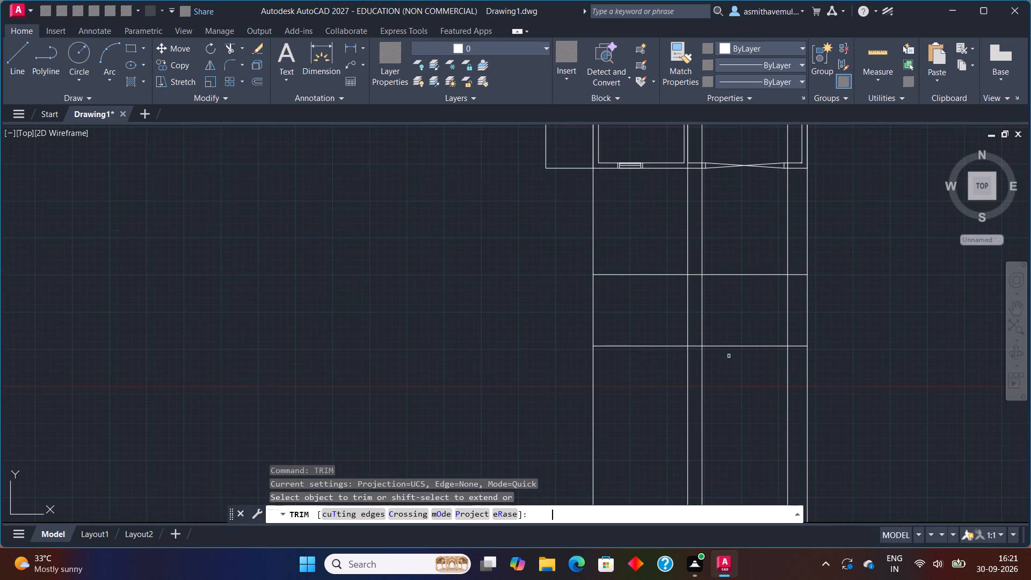
left_click_drag(881, 400, 646, 400)
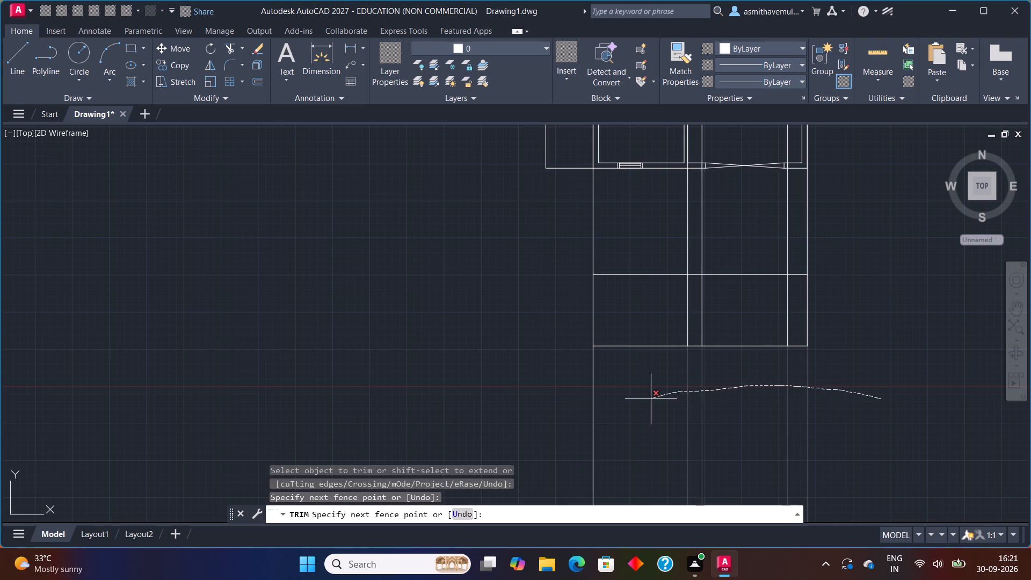
left_click_drag(646, 400, 562, 434)
left_click_drag(835, 226, 663, 232)
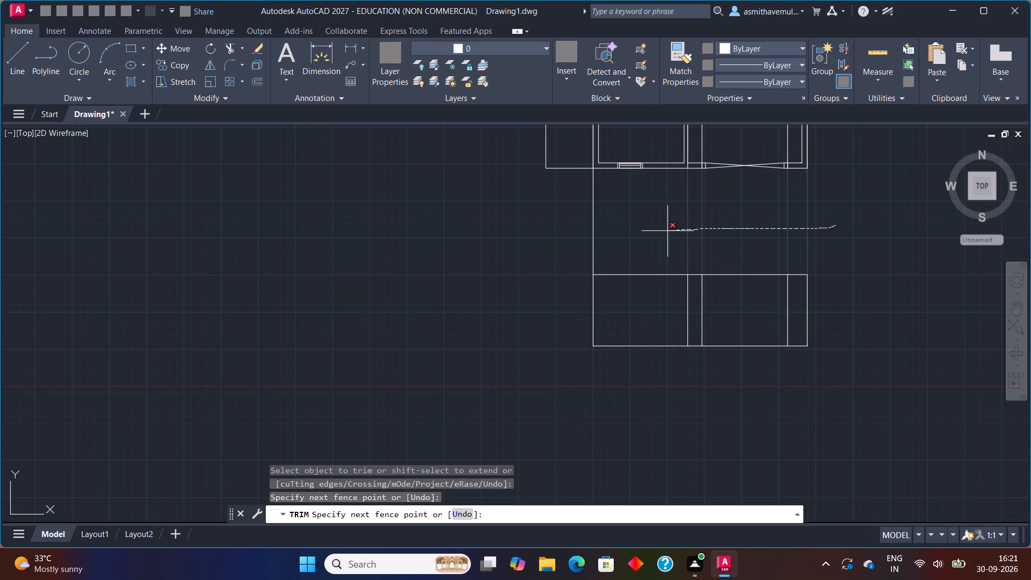
left_click_drag(663, 232, 609, 244)
left_click_drag(665, 226, 553, 239)
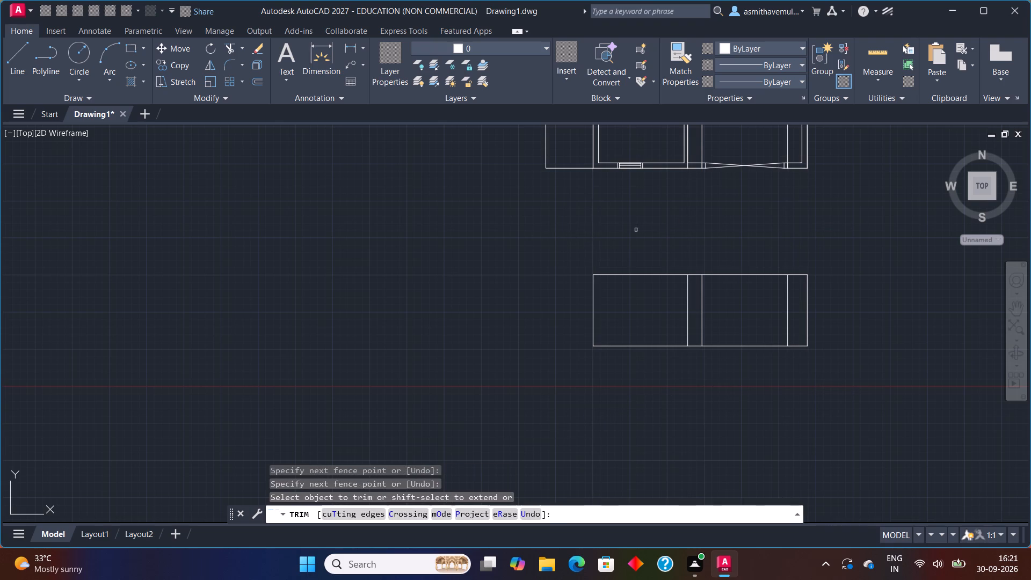
Delete the five leftover vertical construction lines running through and above the floor plan.
scroll(637, 230, "down", 1)
middle_click_drag(654, 221, 529, 372)
middle_click_drag(565, 231, 564, 251)
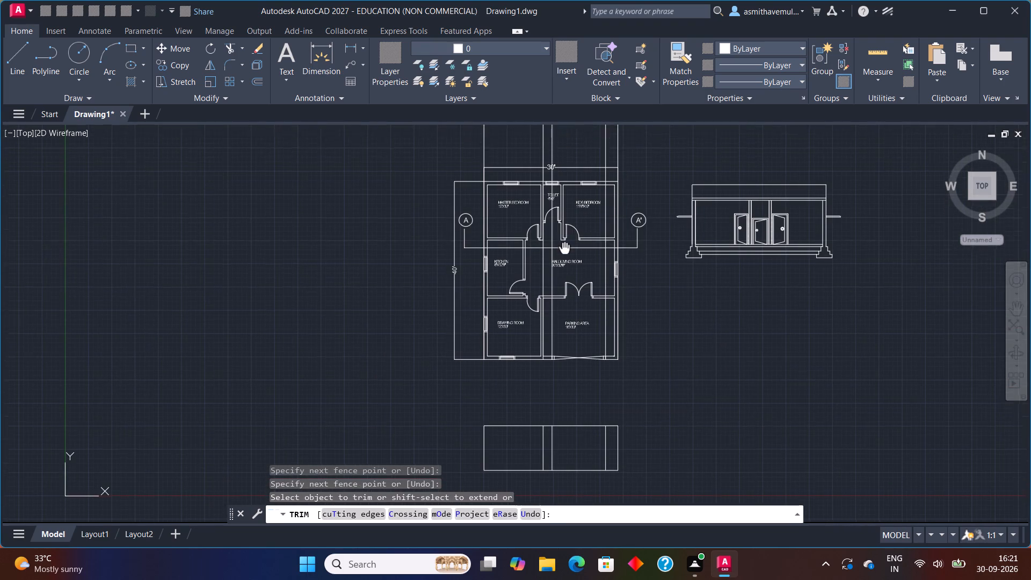
middle_click_drag(564, 251, 552, 305)
key("Escape")
left_click_drag(657, 173, 627, 172)
left_click_drag(526, 171, 497, 180)
left_click(666, 180)
left_click_drag(669, 180, 649, 175)
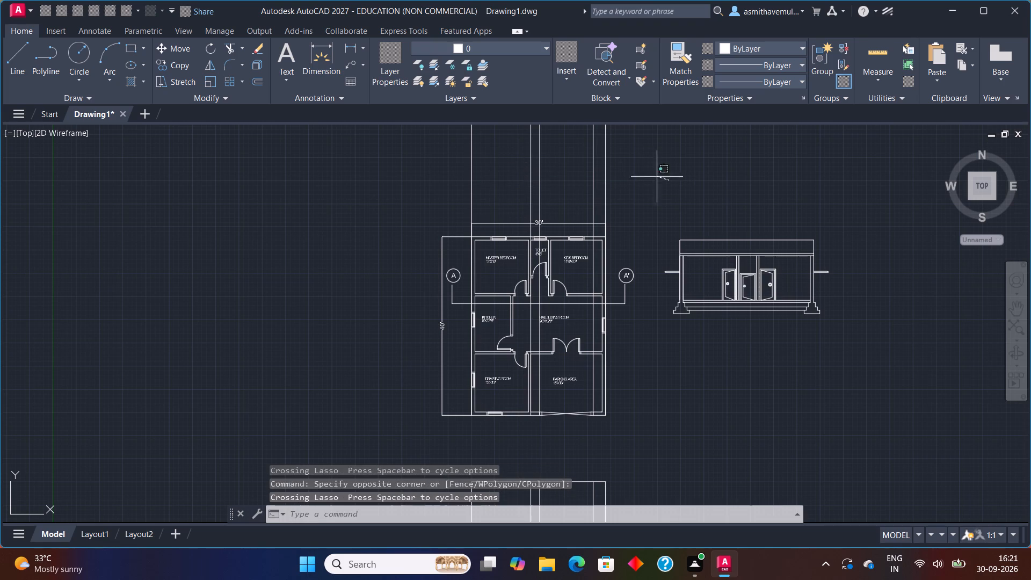
left_click_drag(649, 175, 448, 184)
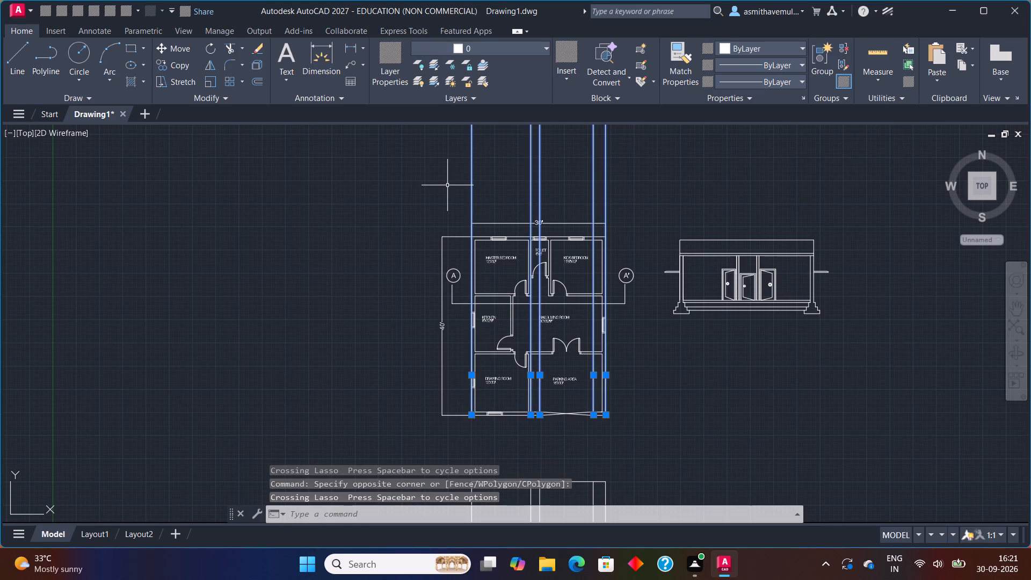
key("Delete")
Offset the elevation outline's bottom horizontal line 1'6" downward.
middle_click_drag(509, 412, 529, 250)
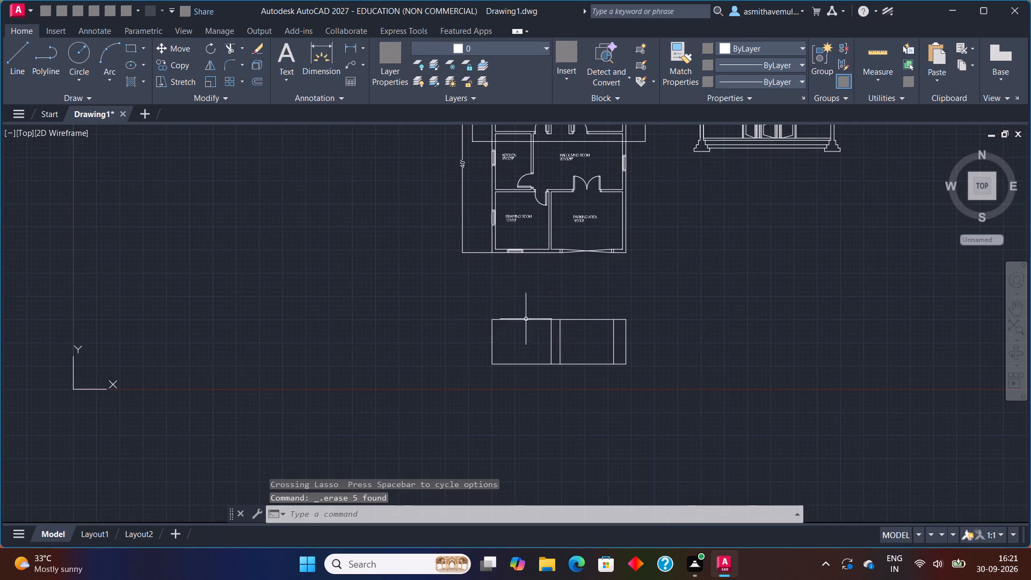
scroll(526, 332, "up", 2)
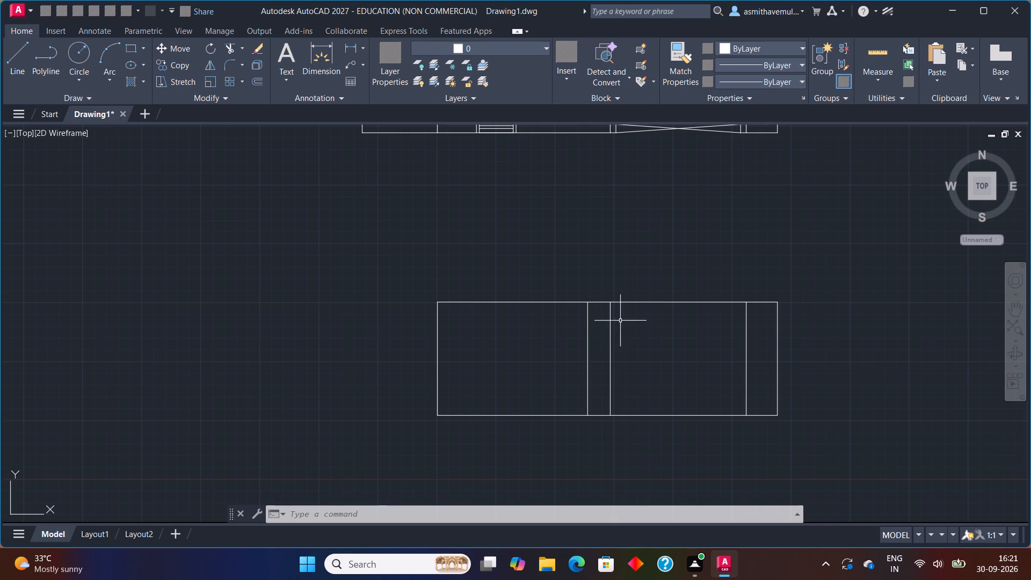
middle_click_drag(630, 328, 555, 274)
scroll(601, 287, "up", 1)
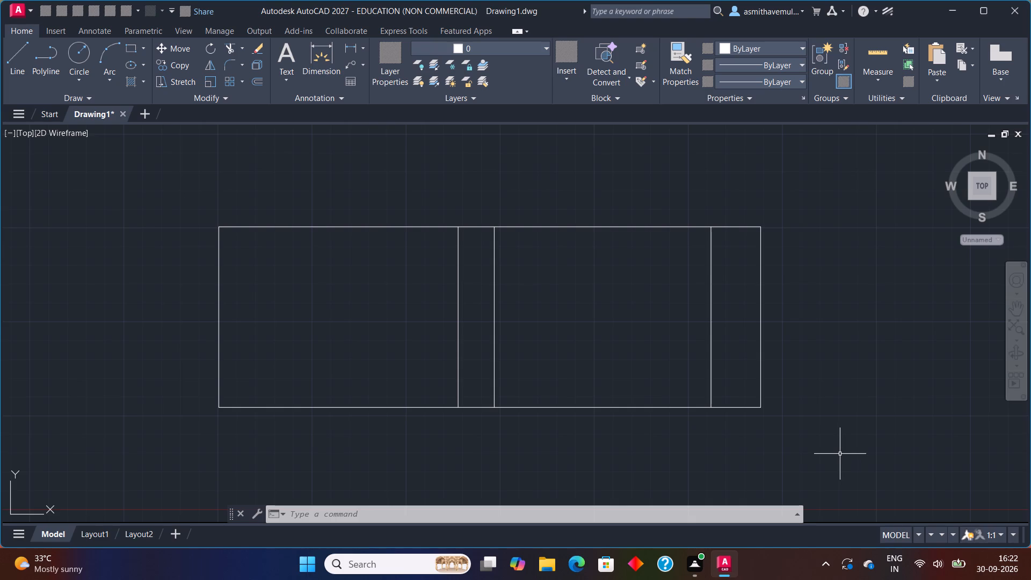
key("o")
key("Return")
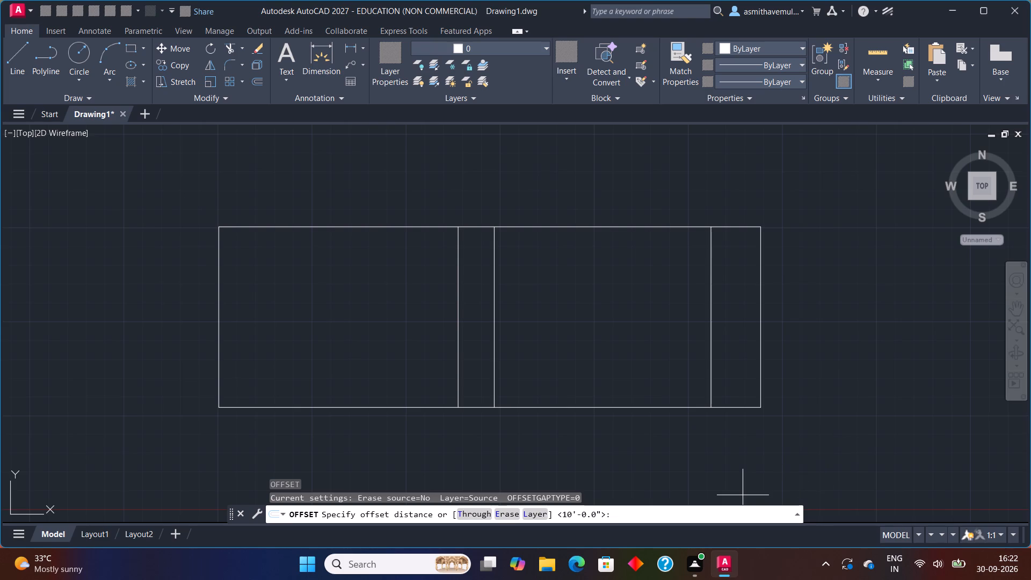
key("1")
type("'6")
key("shift+quotedbl")
key("Return")
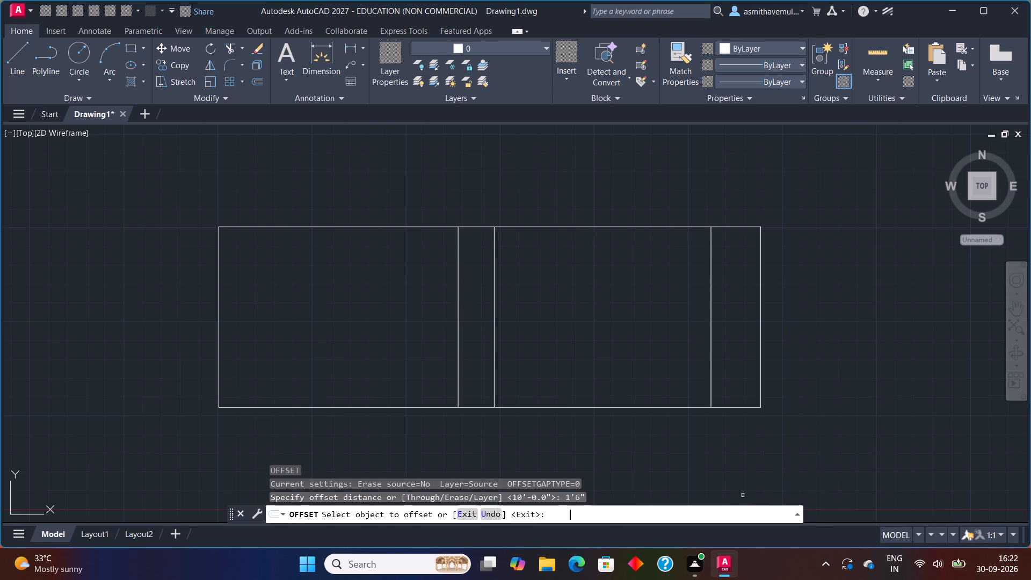
left_click(663, 408)
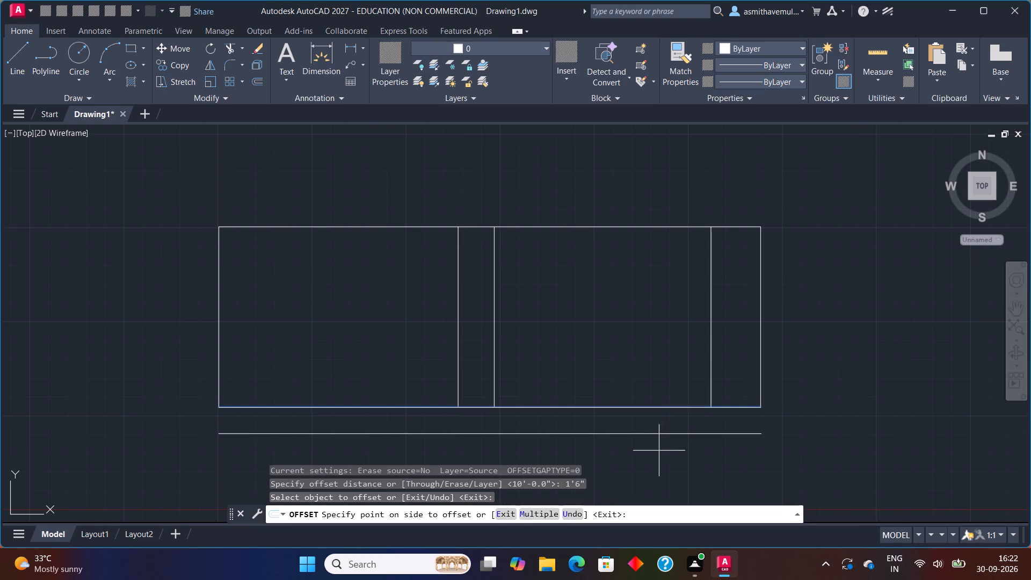
left_click(659, 452)
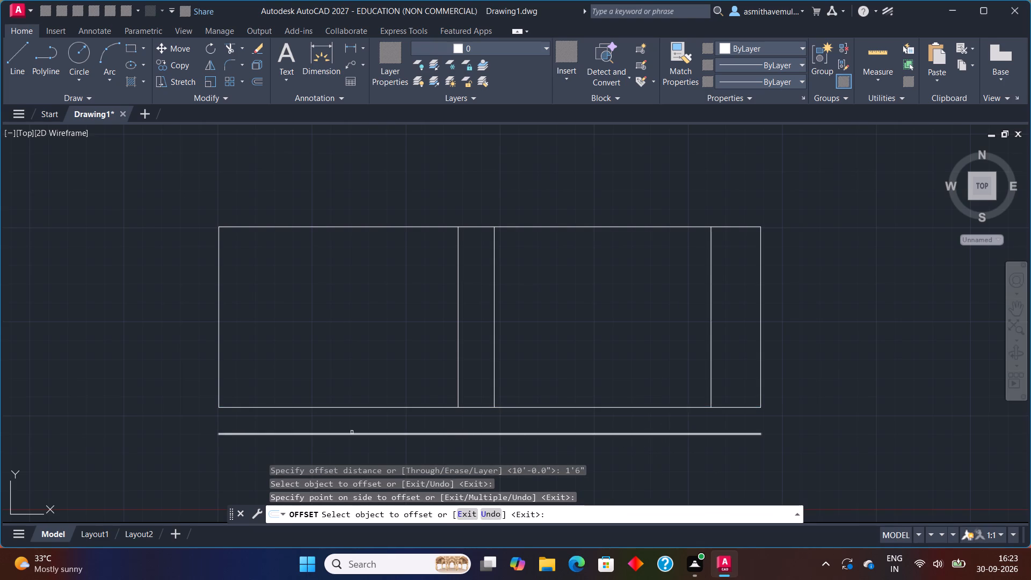
key("Escape")
Extend the elevation's two outer vertical edges down to the new lowest horizontal line.
type("EXTEND")
key("Return")
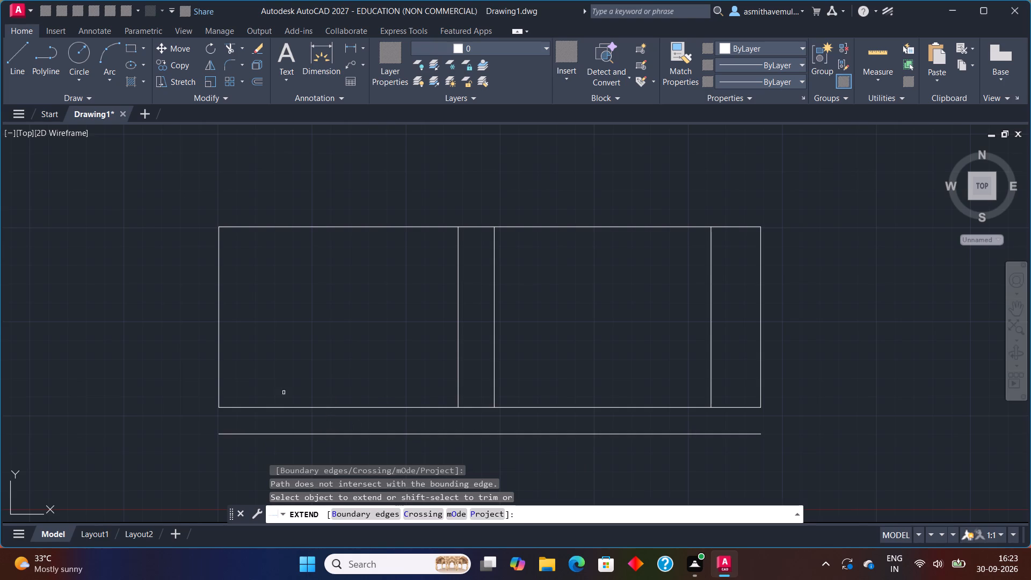
left_click(219, 385)
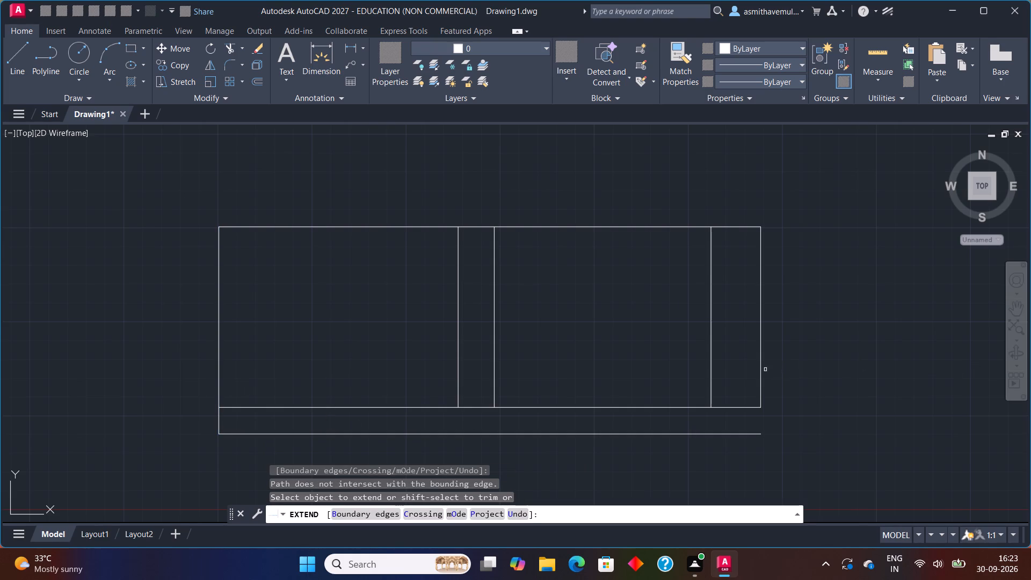
left_click(760, 371)
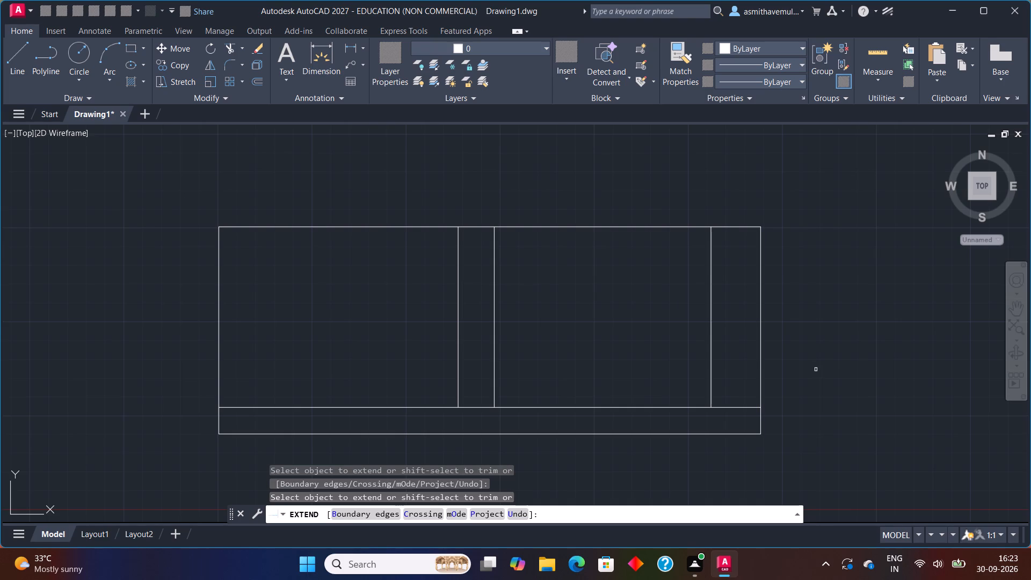
key("Escape")
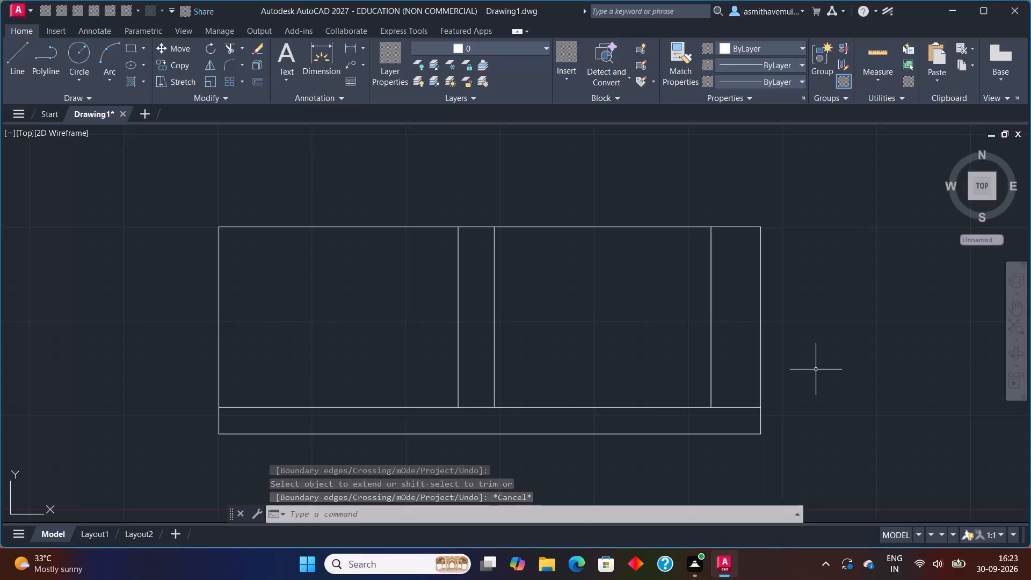
Offset the horizontal line at the base of the 10' wall 2'6" upward, into the elevation.
key("o")
key("Return")
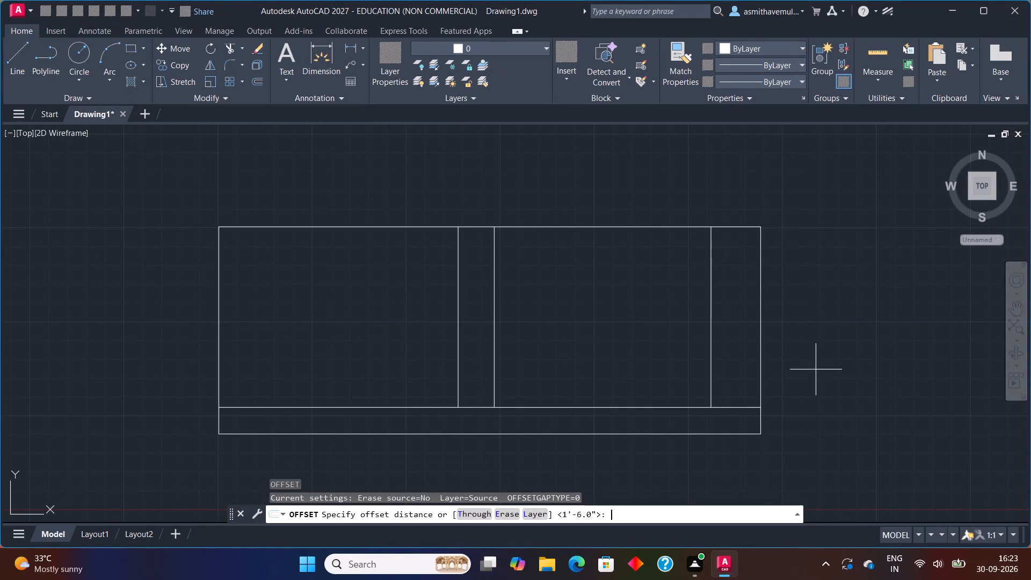
key("2")
key("apostrophe")
key("6")
key("shift+quotedbl")
key("Return")
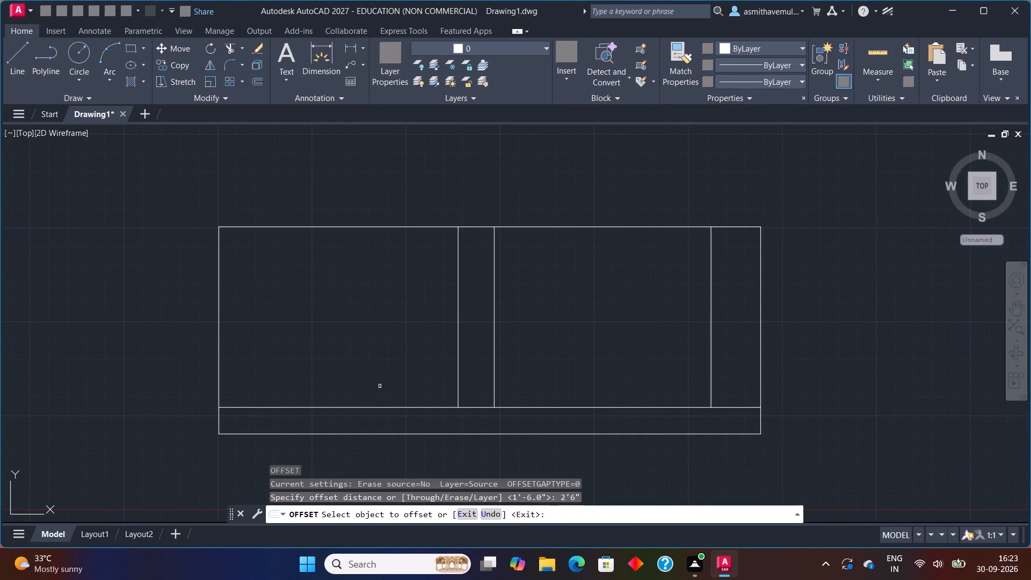
left_click(377, 407)
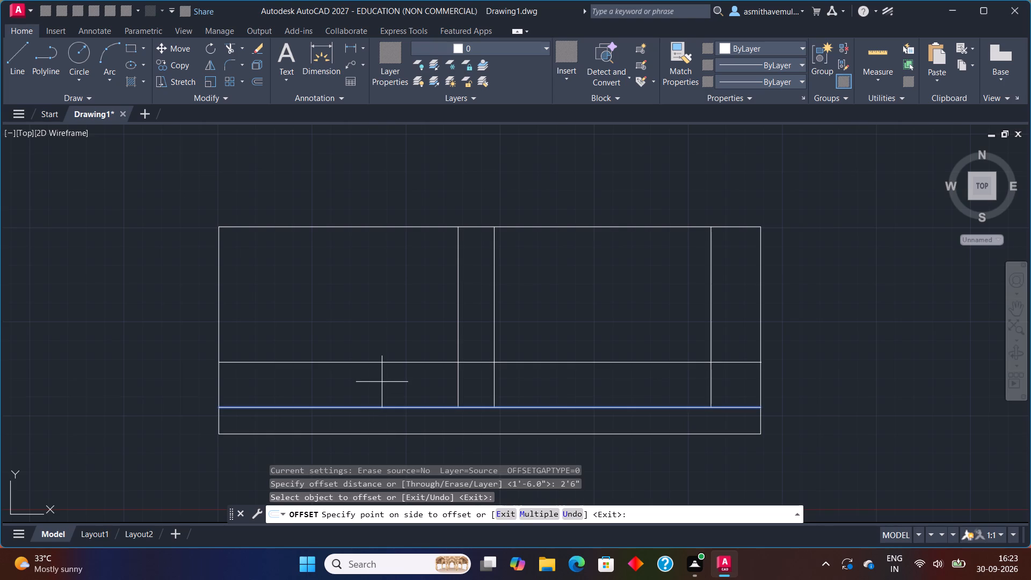
left_click(382, 382)
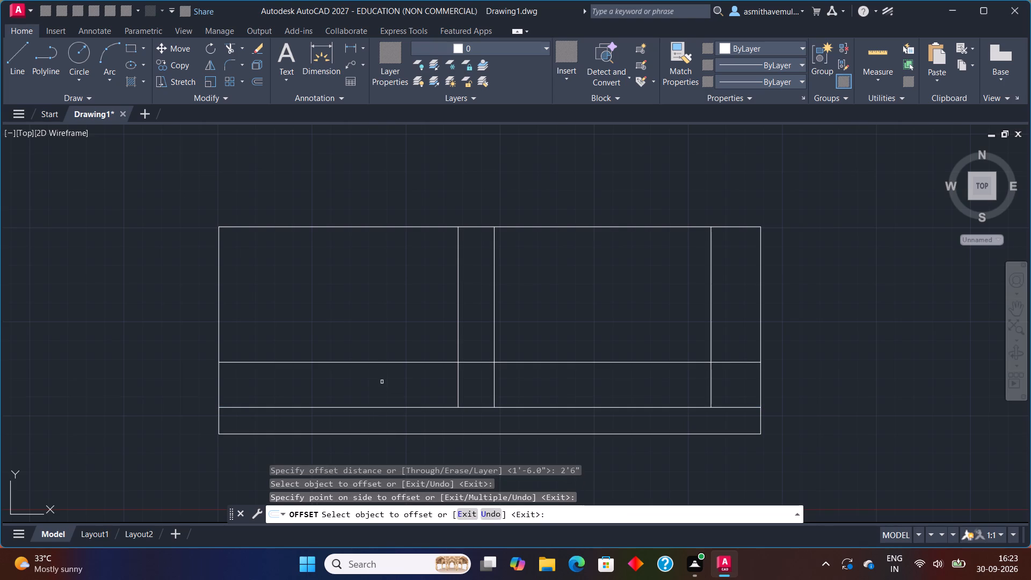
key("Escape")
Offset the new horizontal line within the elevation wall 4'6" upward.
key("o")
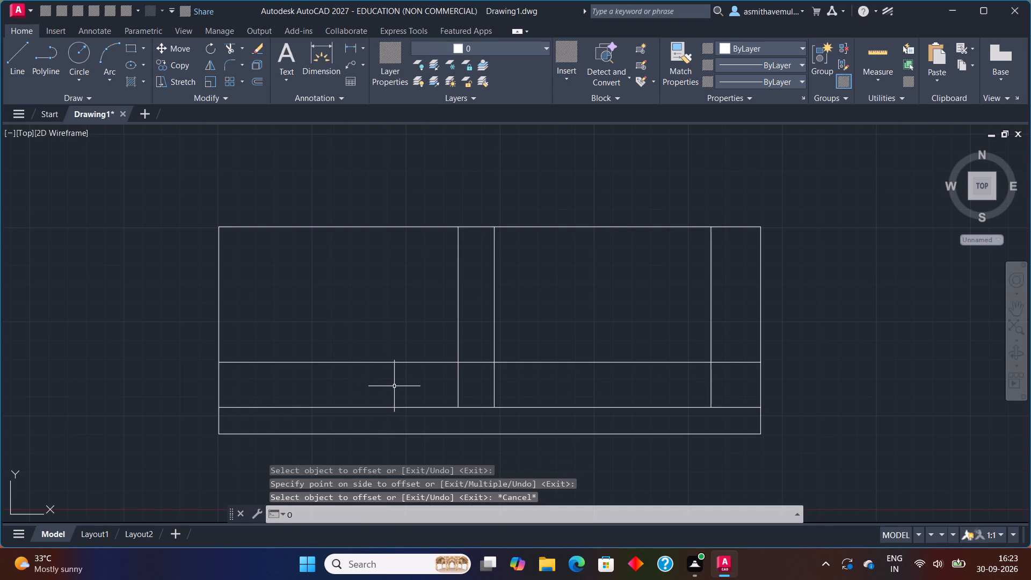
key("Return")
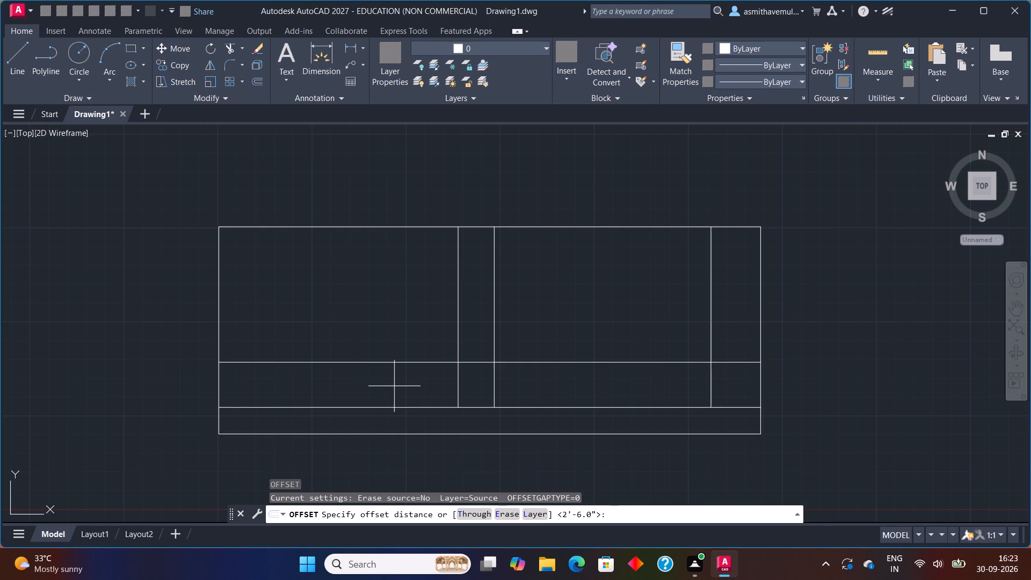
key("4")
type("'6")
key("shift+quotedbl")
key("Return")
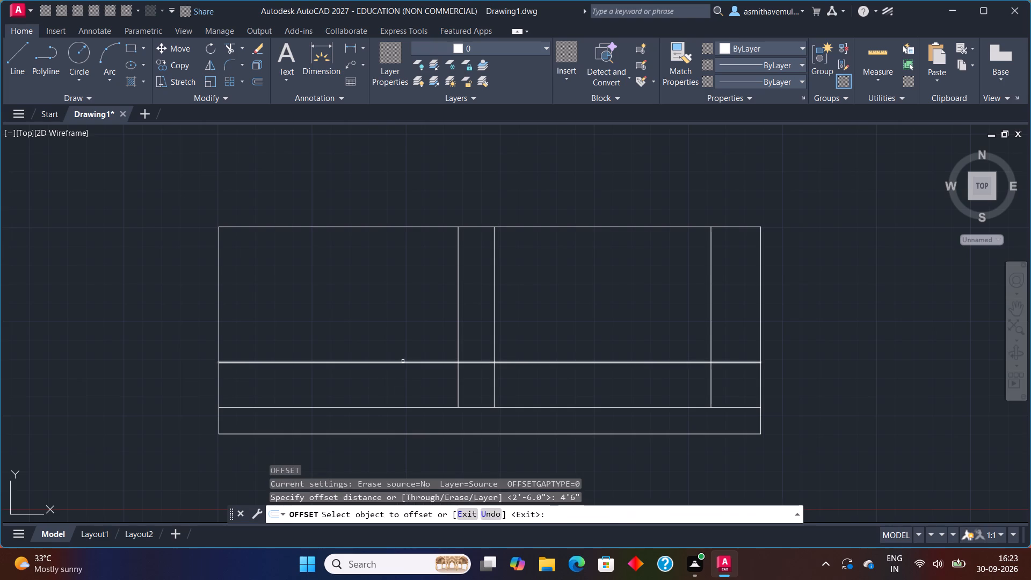
left_click(403, 362)
left_click(417, 326)
key("Escape")
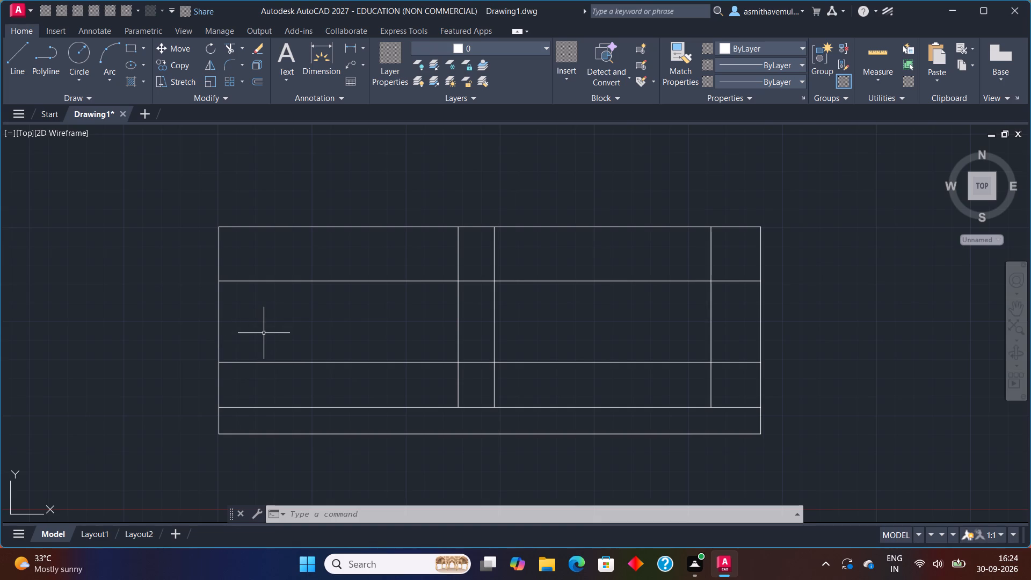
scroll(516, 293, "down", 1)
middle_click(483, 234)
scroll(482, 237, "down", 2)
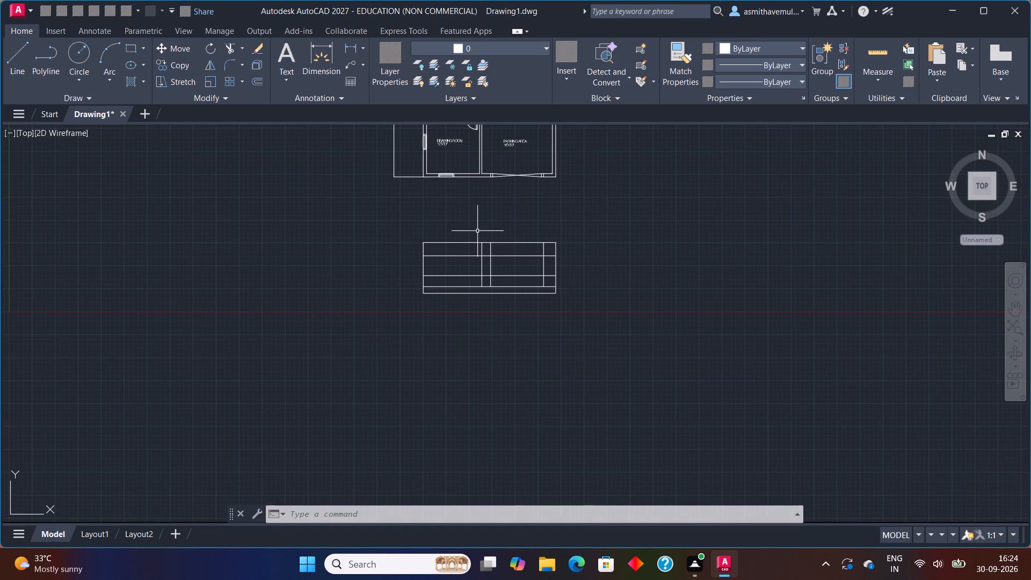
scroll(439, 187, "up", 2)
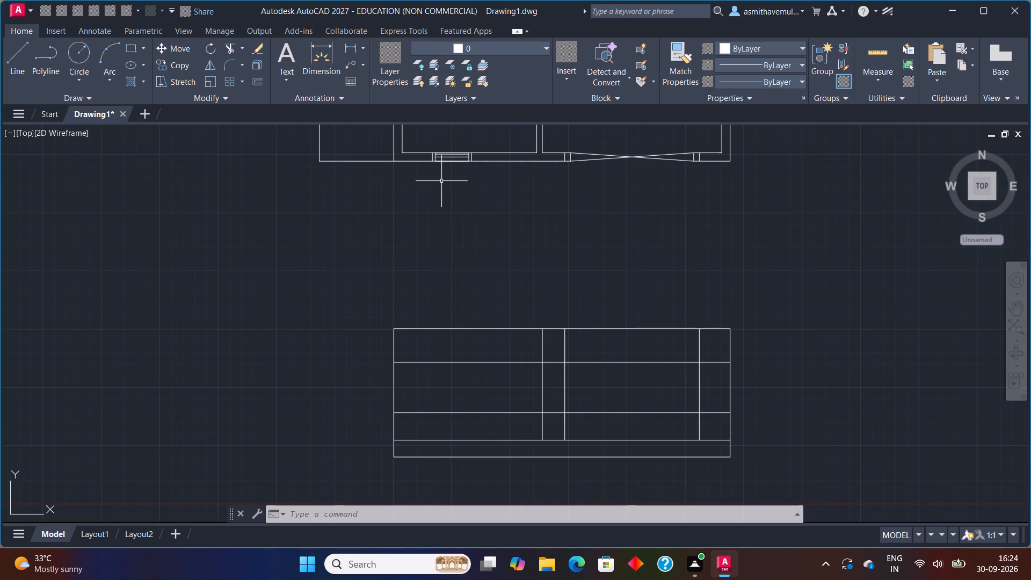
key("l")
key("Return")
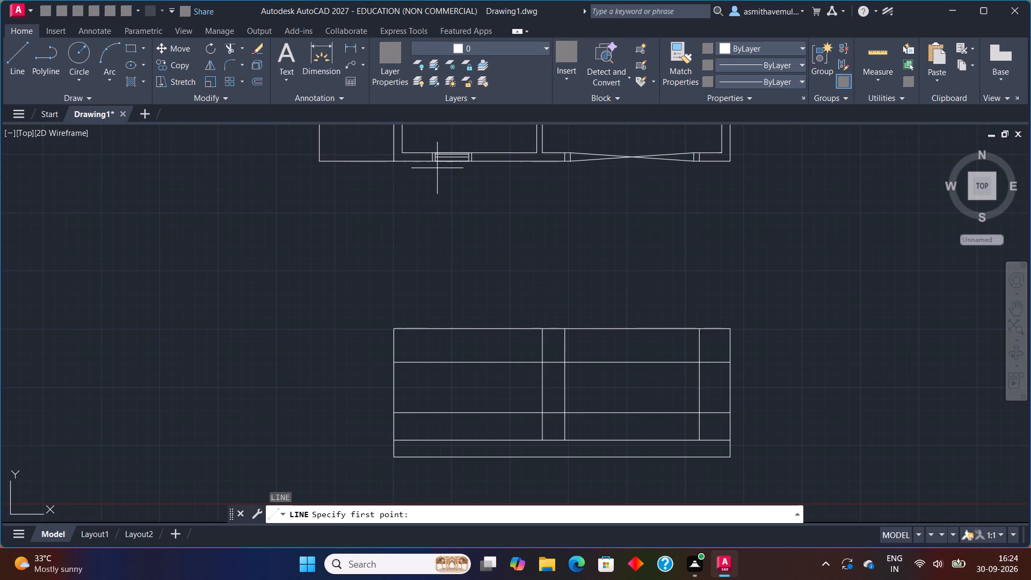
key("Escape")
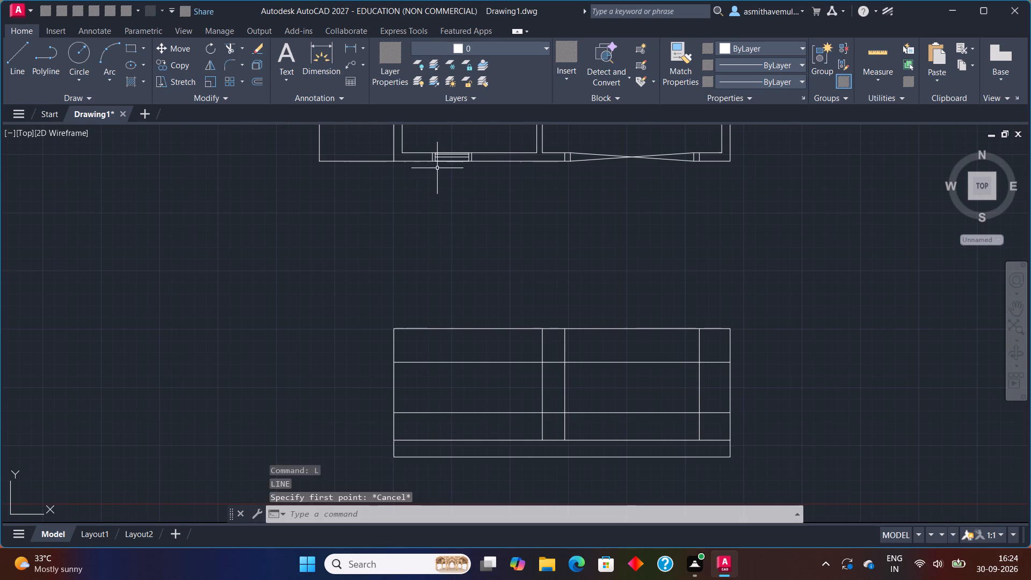
Draw vertical construction lines through both outer edges of the drawing room's front window, crossing the elevation.
type("XLINE")
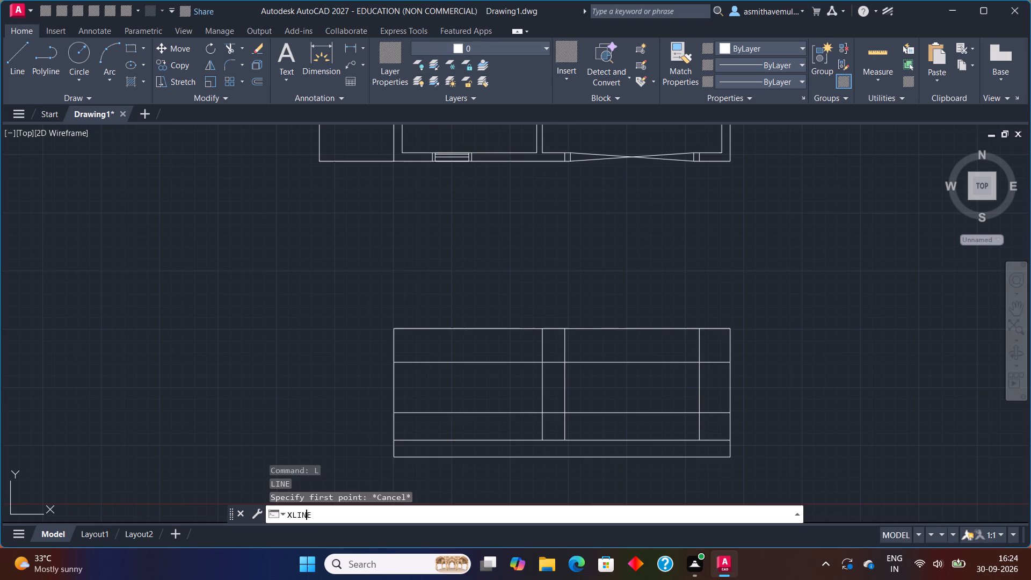
left_click(338, 475)
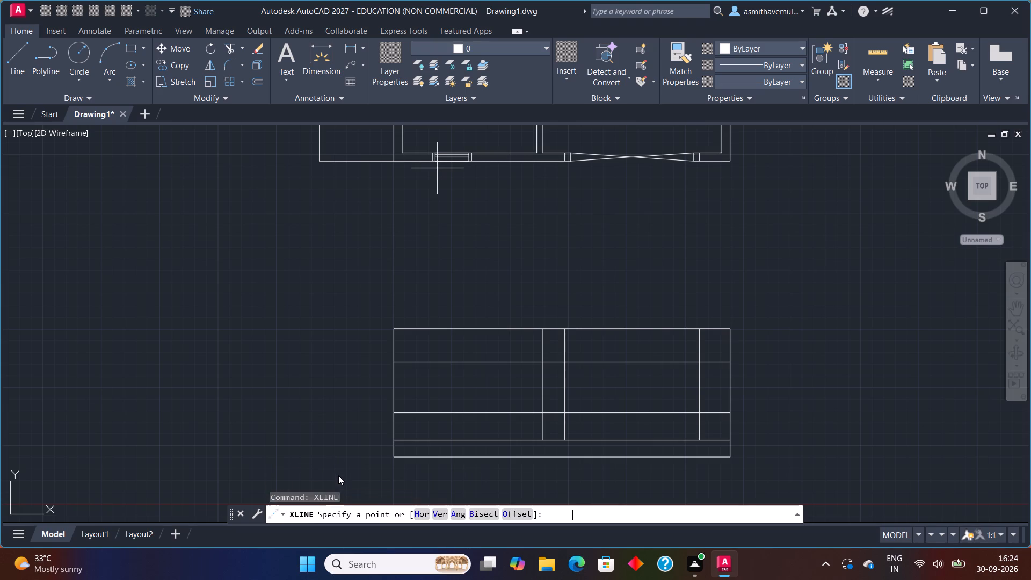
left_click(440, 517)
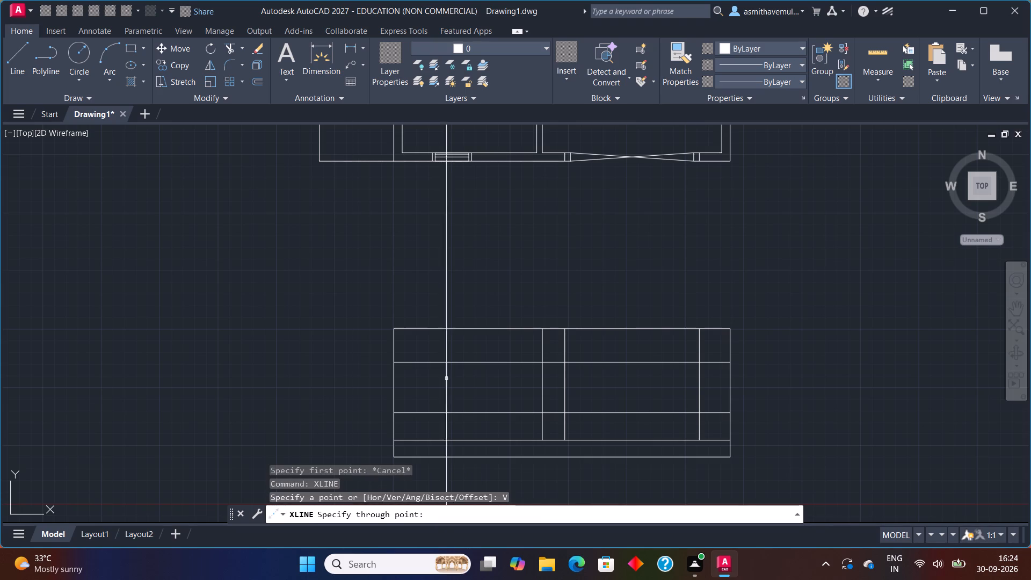
scroll(450, 185, "up", 1)
middle_click_drag(450, 182, 377, 321)
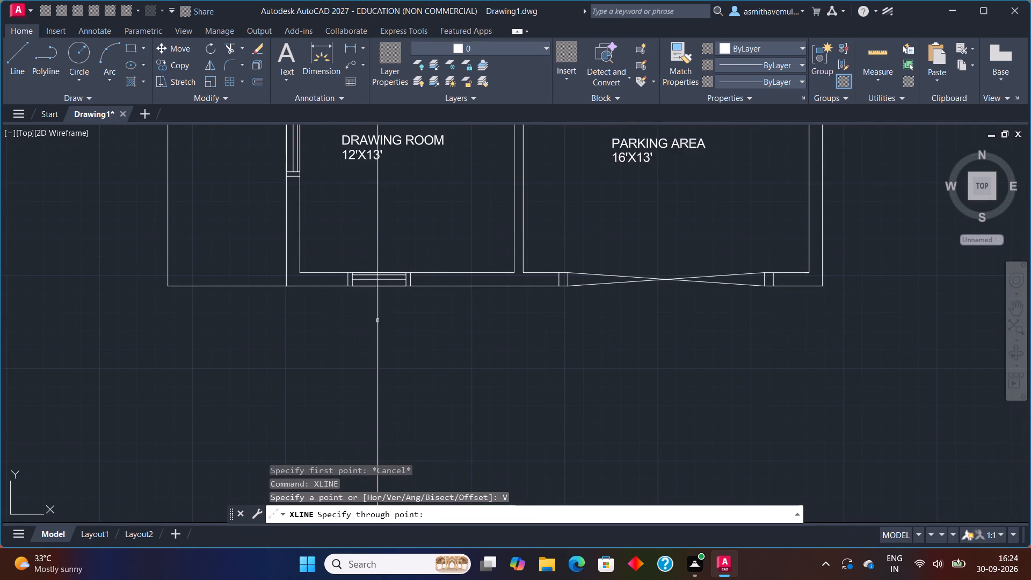
scroll(340, 309, "up", 3)
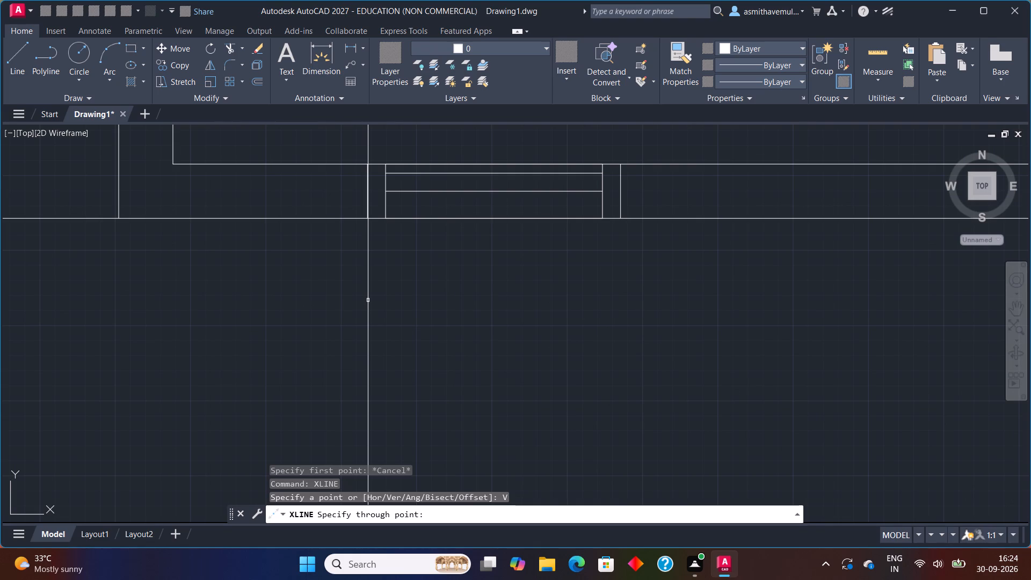
left_click(371, 220)
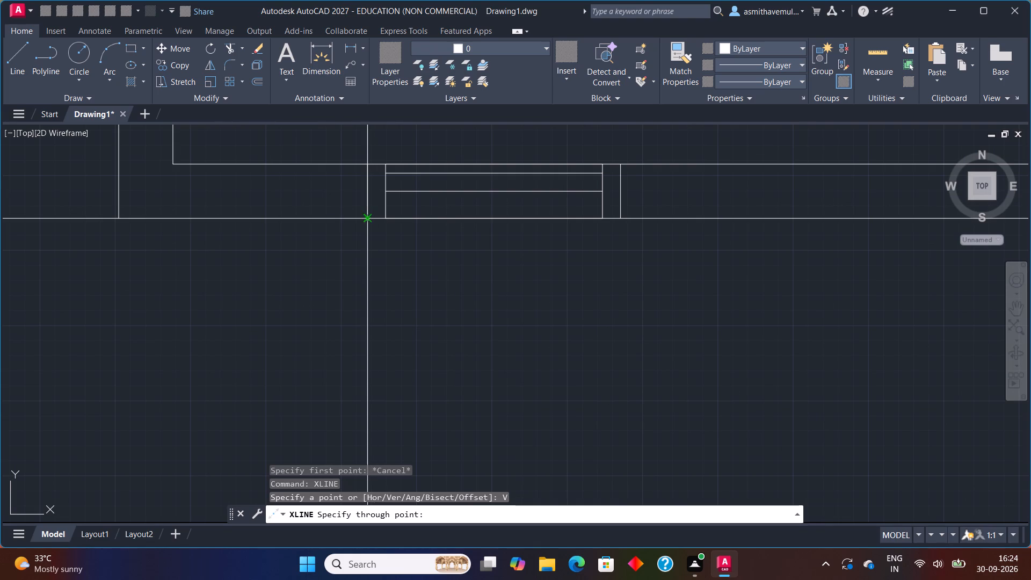
left_click(619, 220)
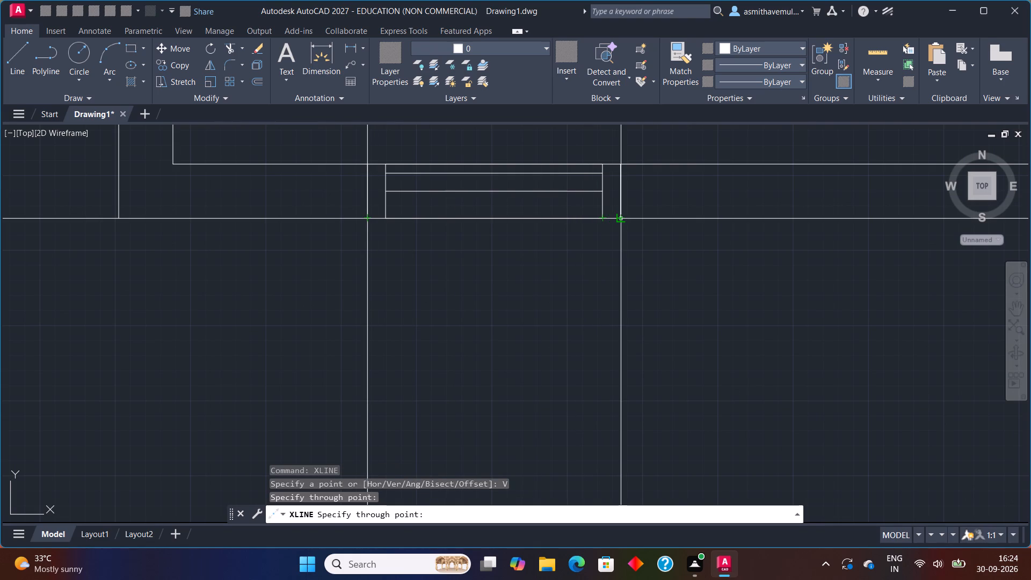
key("Escape")
Trim away the sill and lintel lines between the projected window's right side and the elevation's right outer edge.
scroll(688, 305, "down", 5)
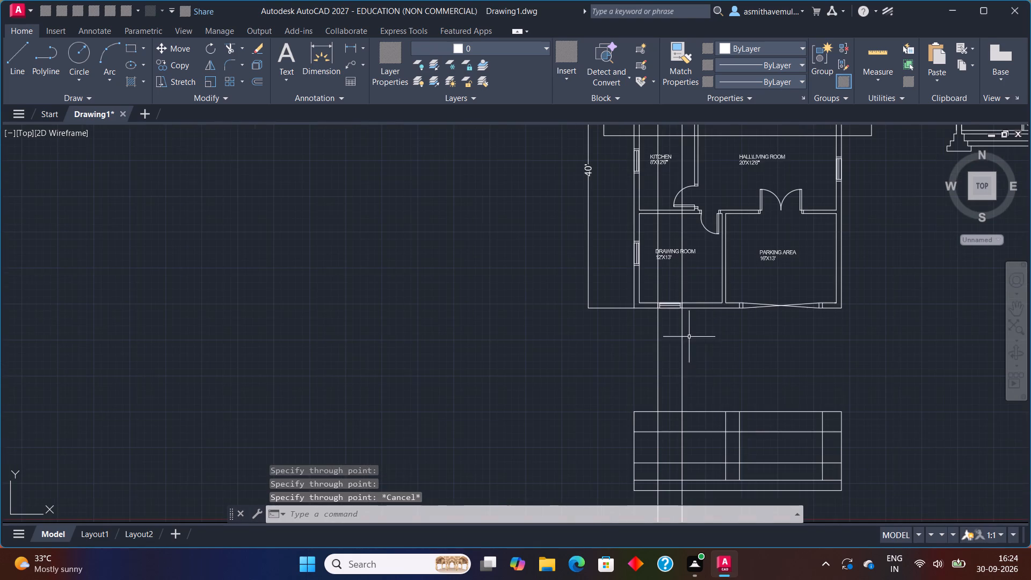
middle_click_drag(685, 385, 635, 321)
middle_click_drag(666, 412, 636, 387)
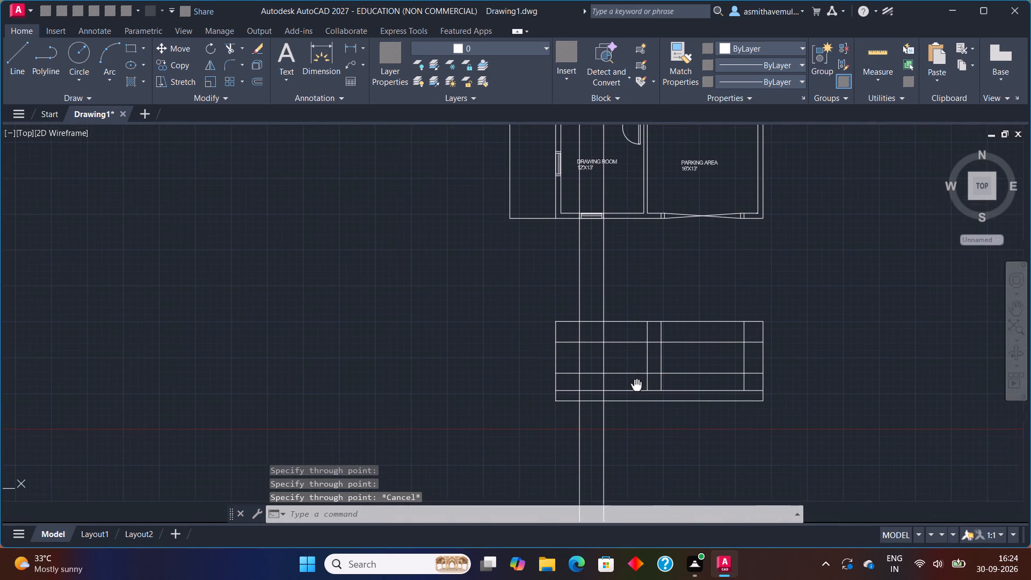
middle_click_drag(636, 387, 635, 387)
type("TRIM")
key("Return")
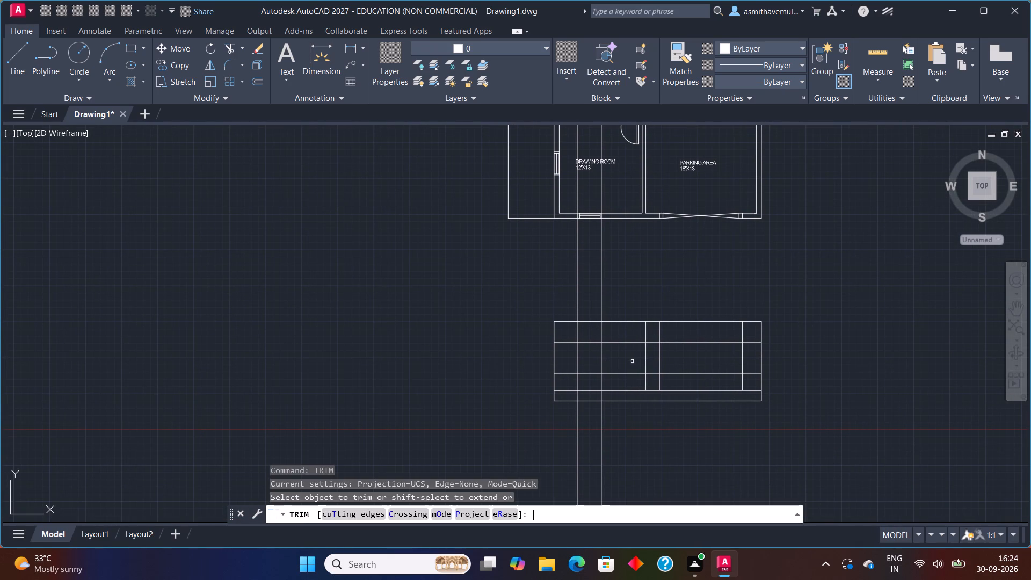
left_click_drag(616, 384, 617, 363)
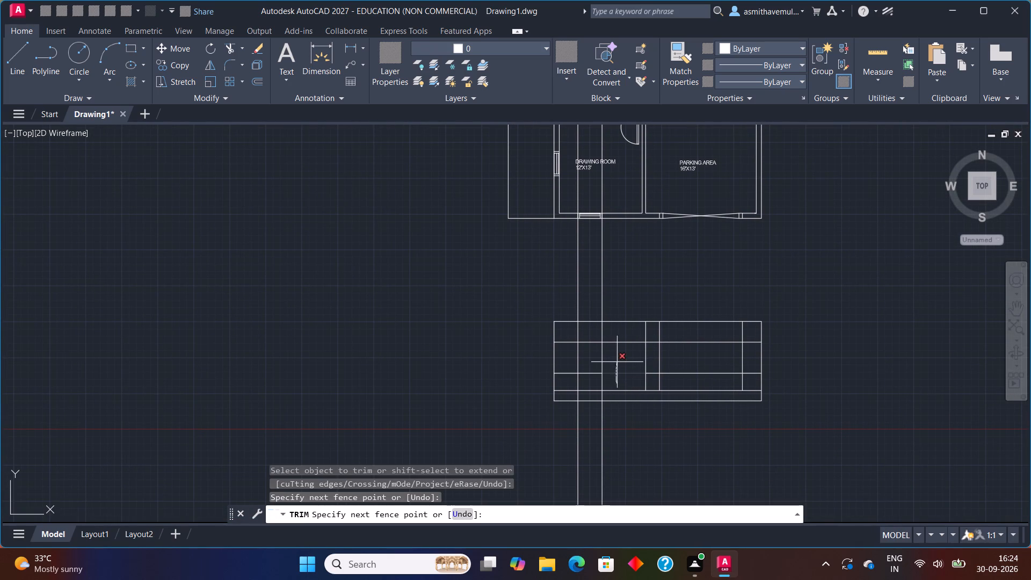
left_click_drag(617, 363, 627, 339)
scroll(684, 359, "up", 1)
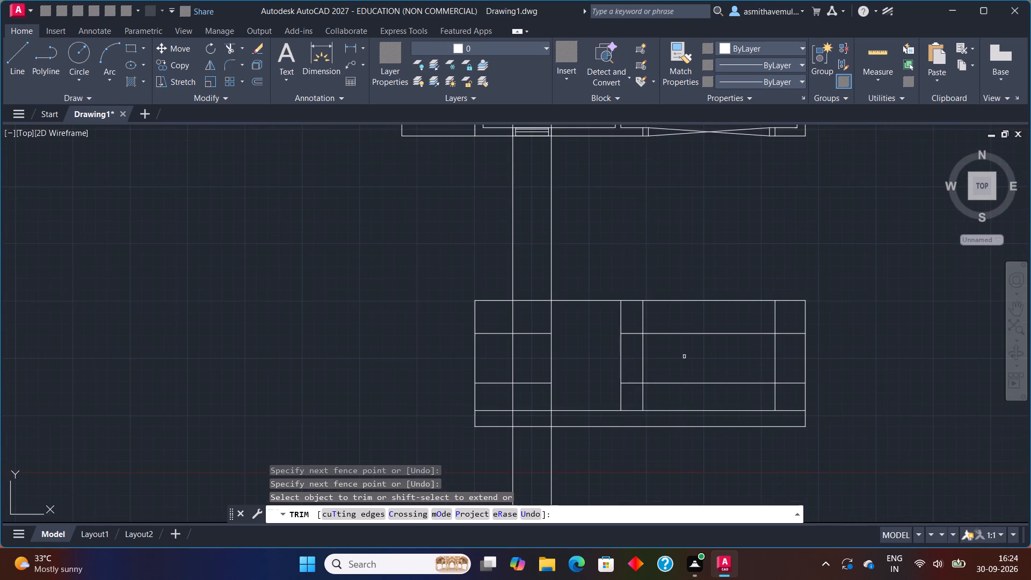
scroll(684, 357, "up", 1)
left_click(606, 400)
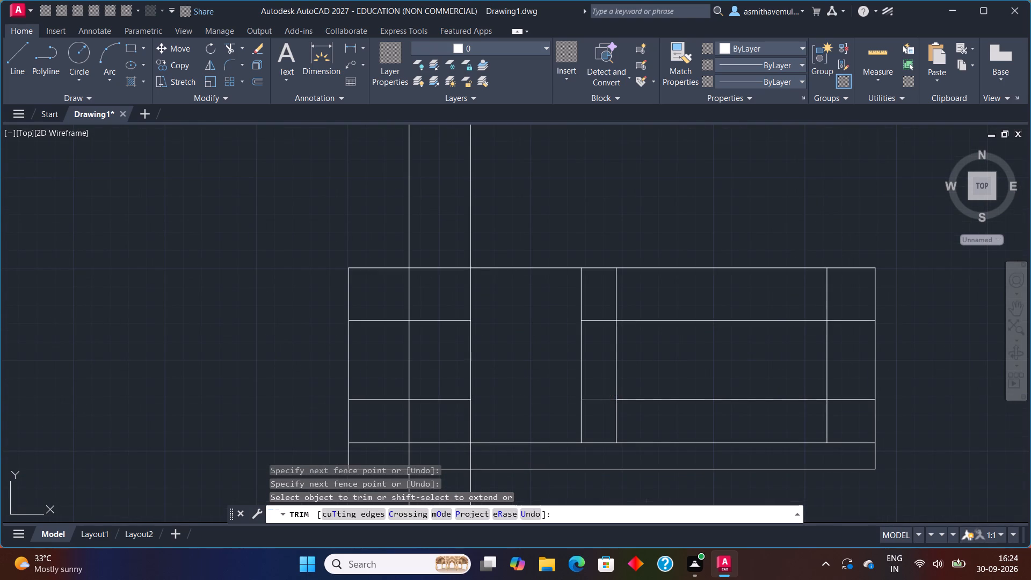
left_click(604, 322)
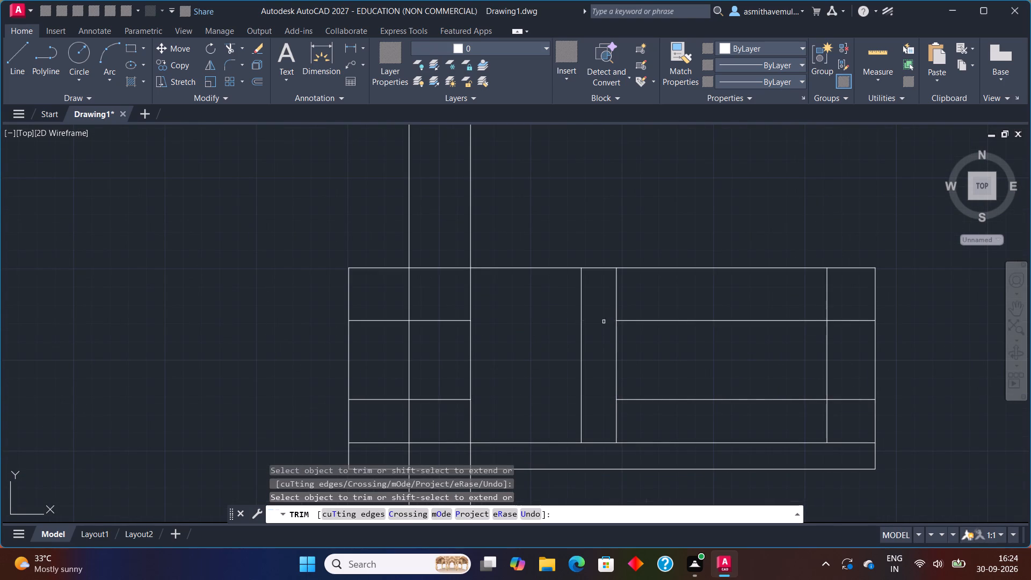
left_click(629, 320)
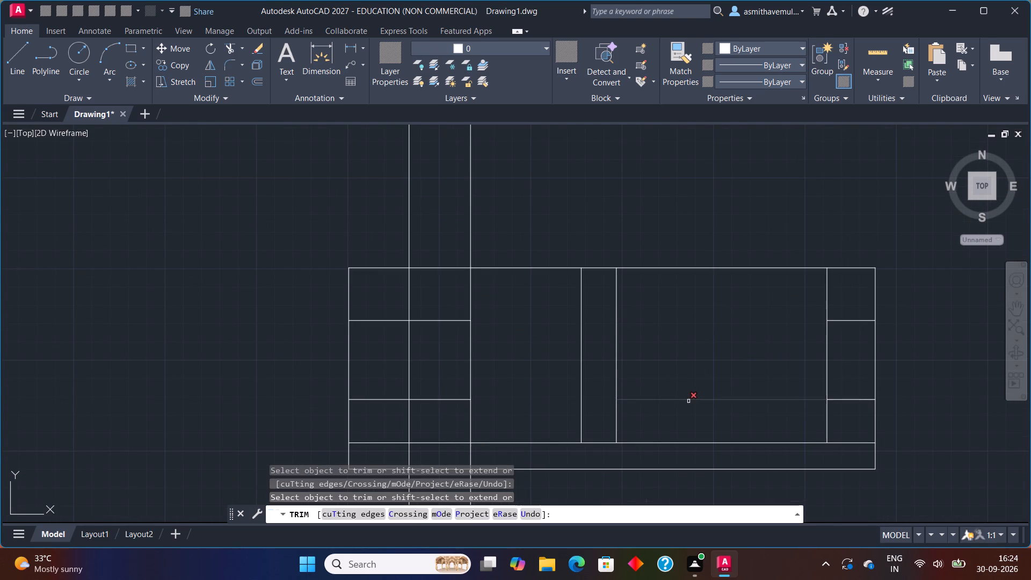
left_click(688, 402)
left_click(834, 402)
left_click(846, 320)
Trim the remaining sill, lintel and construction line segments around the window within the wall and base, leaving only the window rectangle.
left_click_drag(513, 307, 460, 289)
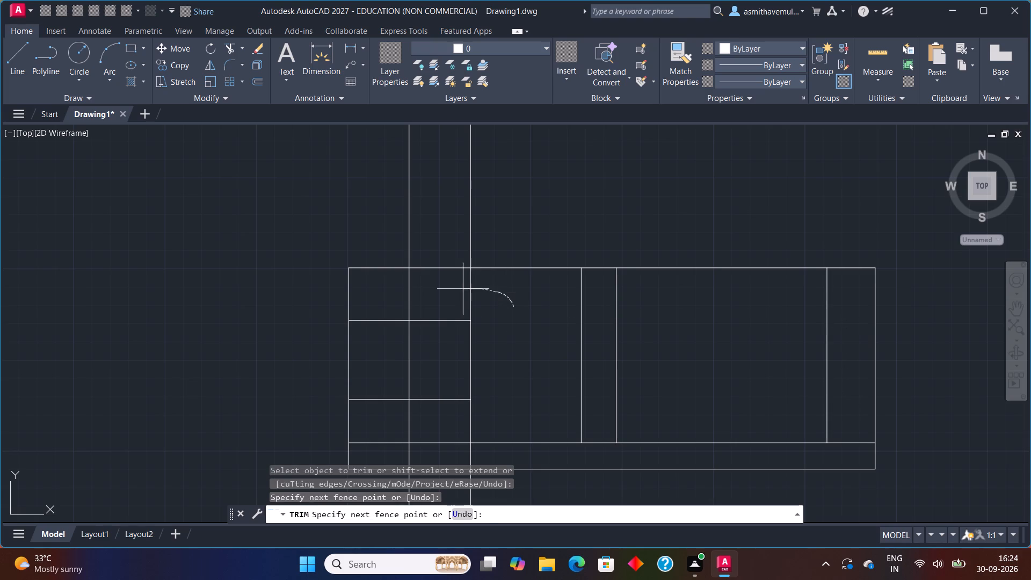
left_click_drag(460, 289, 382, 402)
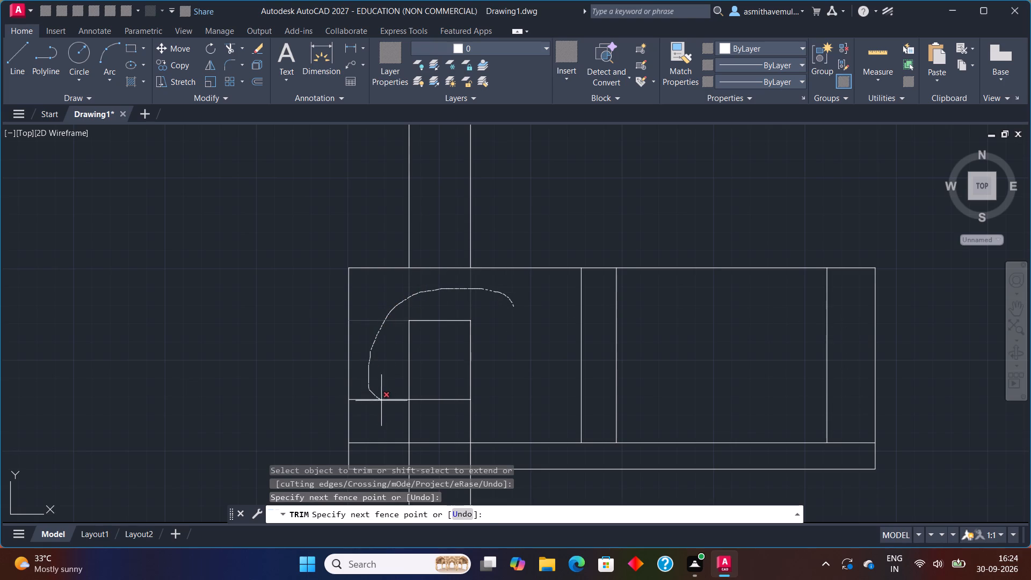
left_click_drag(382, 402, 497, 411)
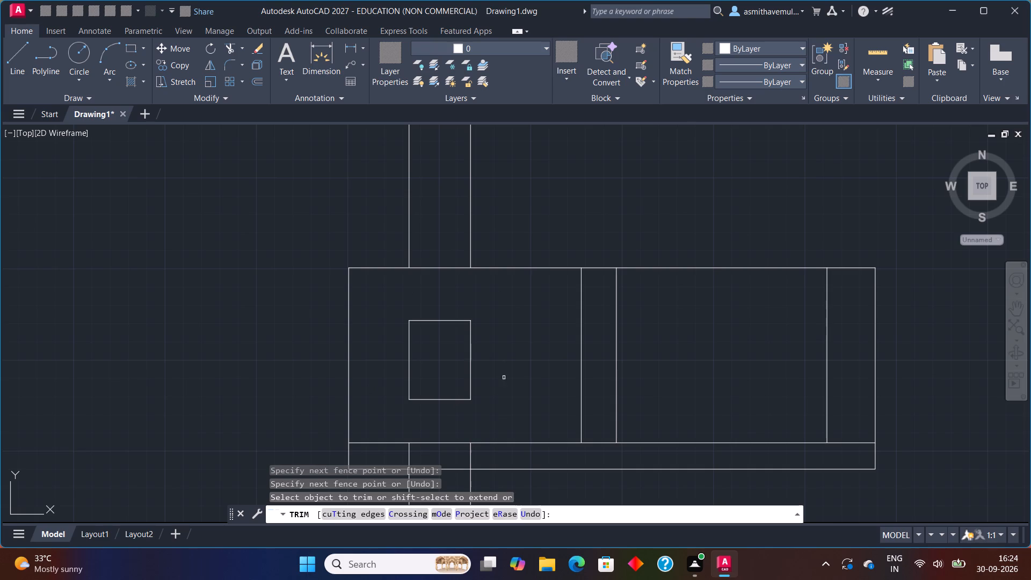
left_click(466, 459)
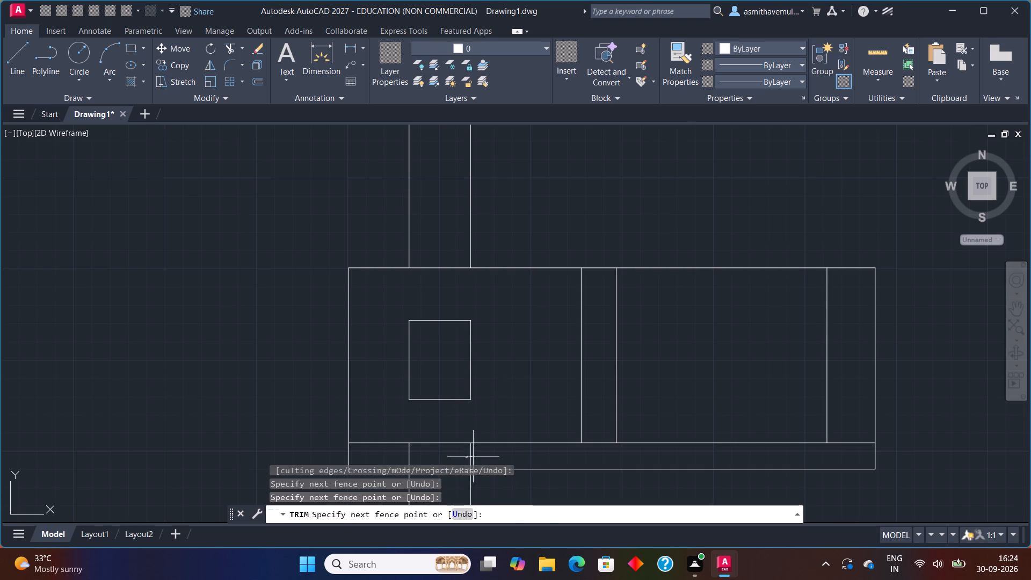
left_click(474, 458)
scroll(514, 432, "down", 1)
middle_click_drag(508, 448, 520, 373)
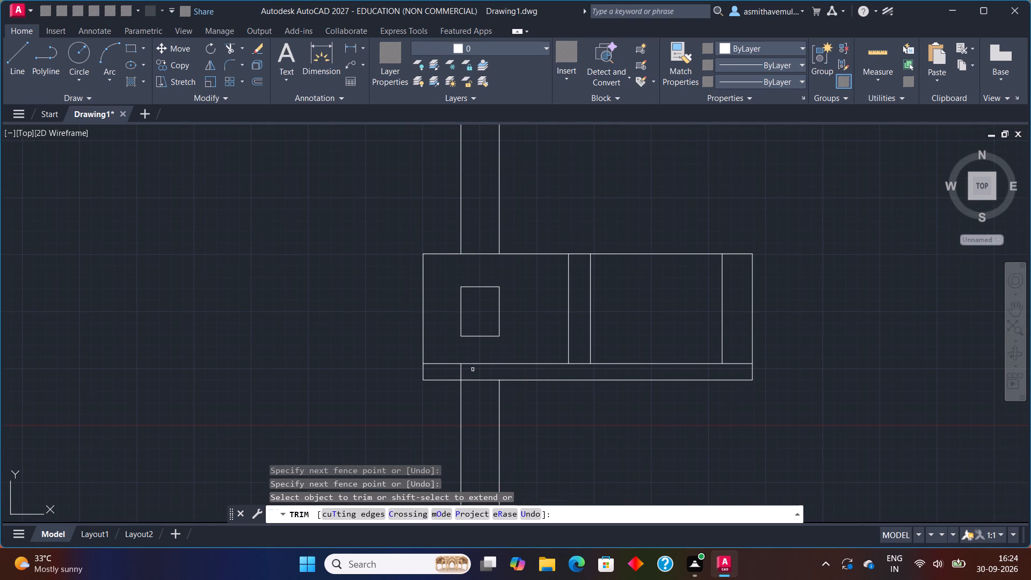
left_click(461, 374)
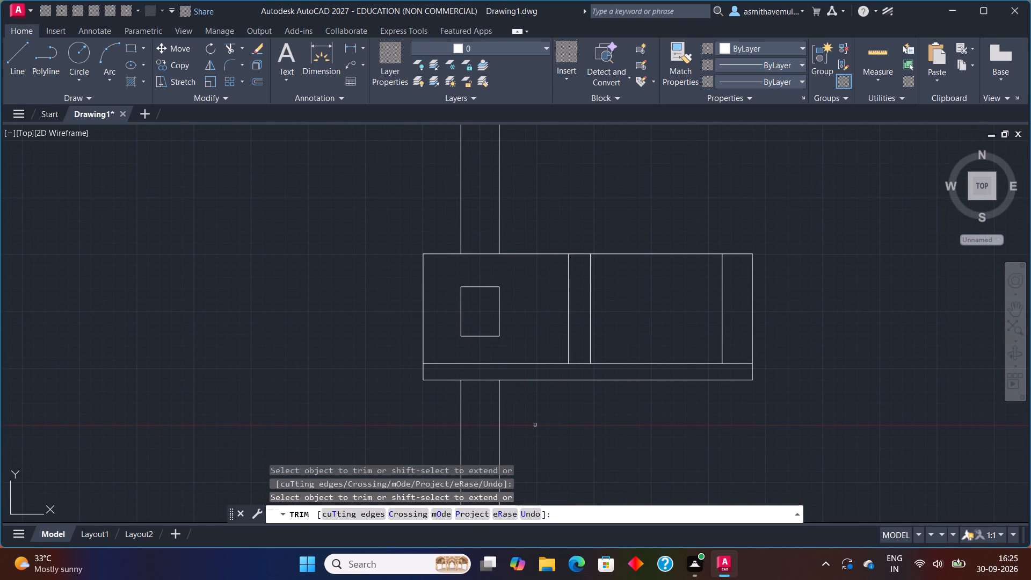
key("Escape")
Delete the leftover pairs of vertical construction lines below and above the elevation.
left_click_drag(542, 445, 408, 424)
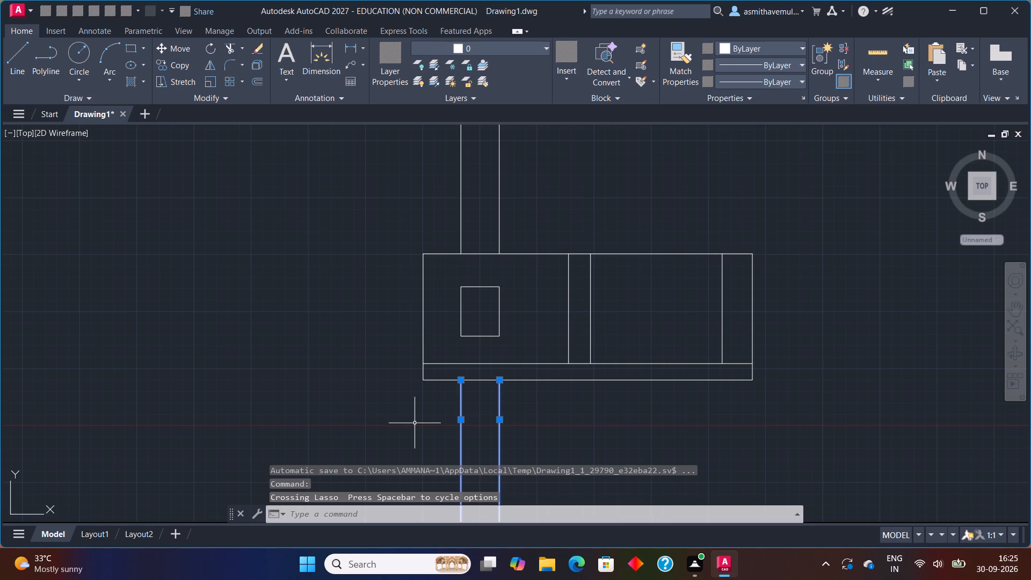
key("Delete")
middle_click_drag(558, 262, 533, 339)
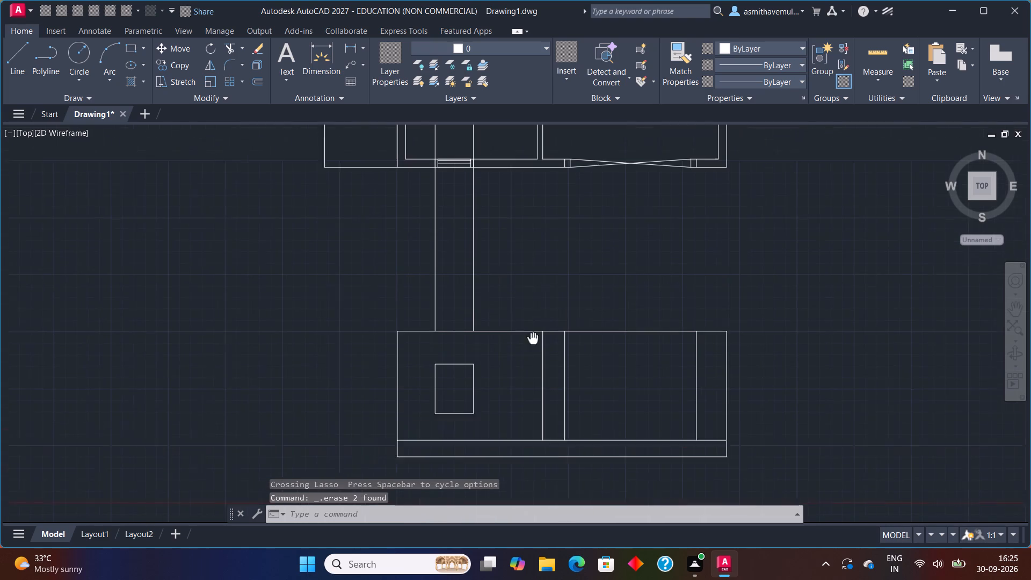
middle_click_drag(533, 339, 529, 347)
left_click_drag(531, 291, 388, 289)
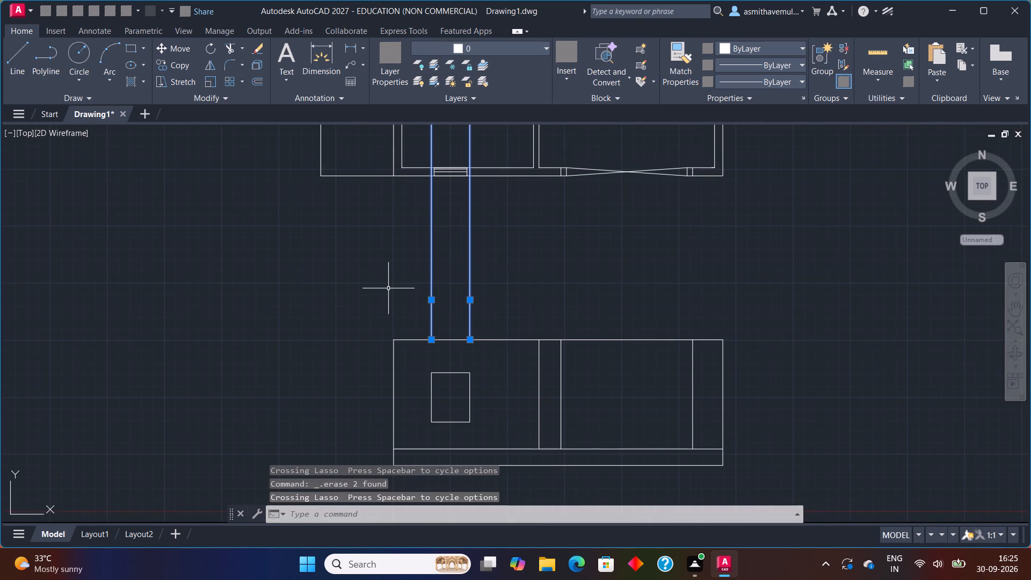
key("Delete")
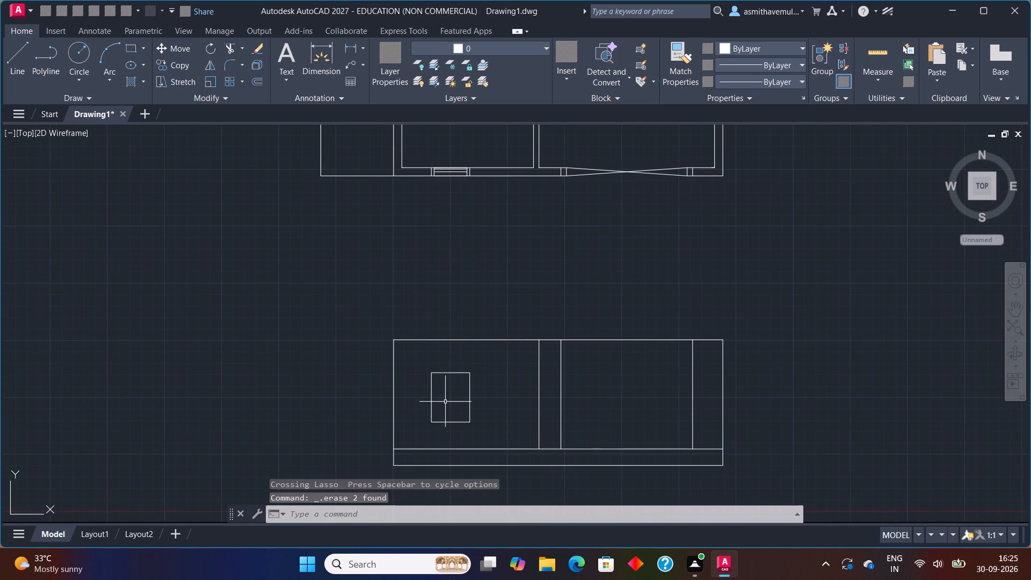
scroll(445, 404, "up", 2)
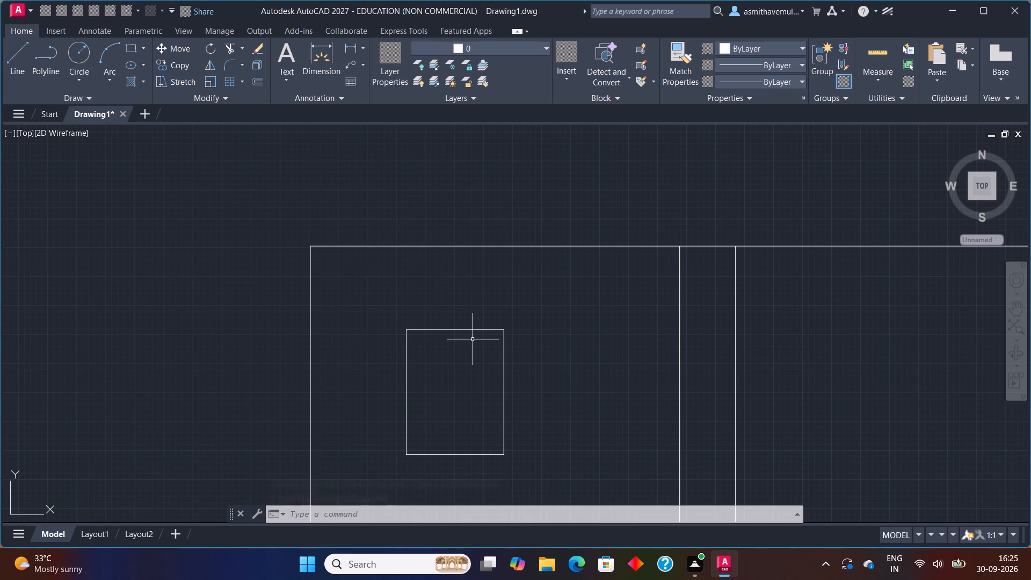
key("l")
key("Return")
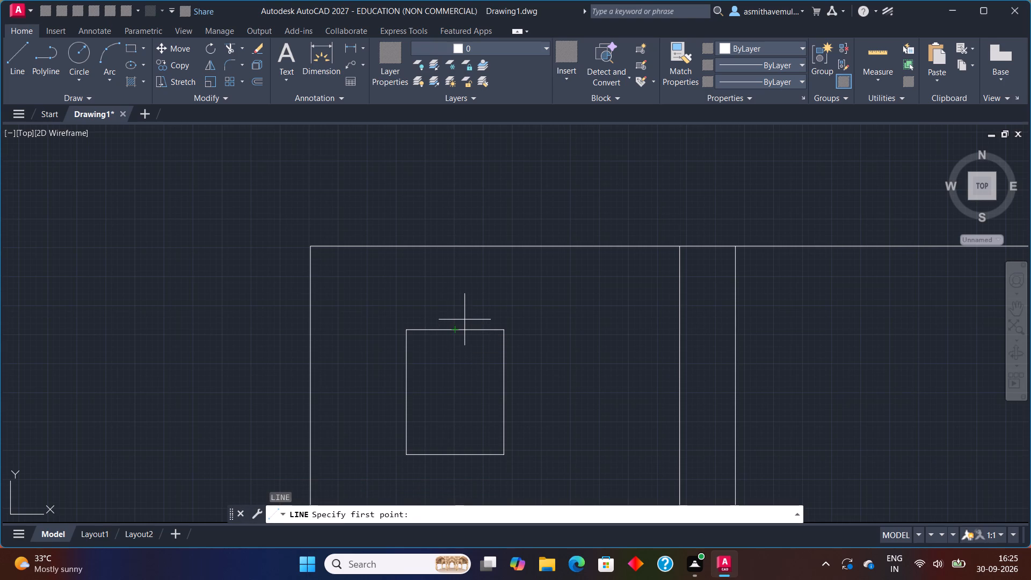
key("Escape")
Join the four sides of the elevation's window rectangle into one polyline.
left_click_drag(481, 320, 397, 416)
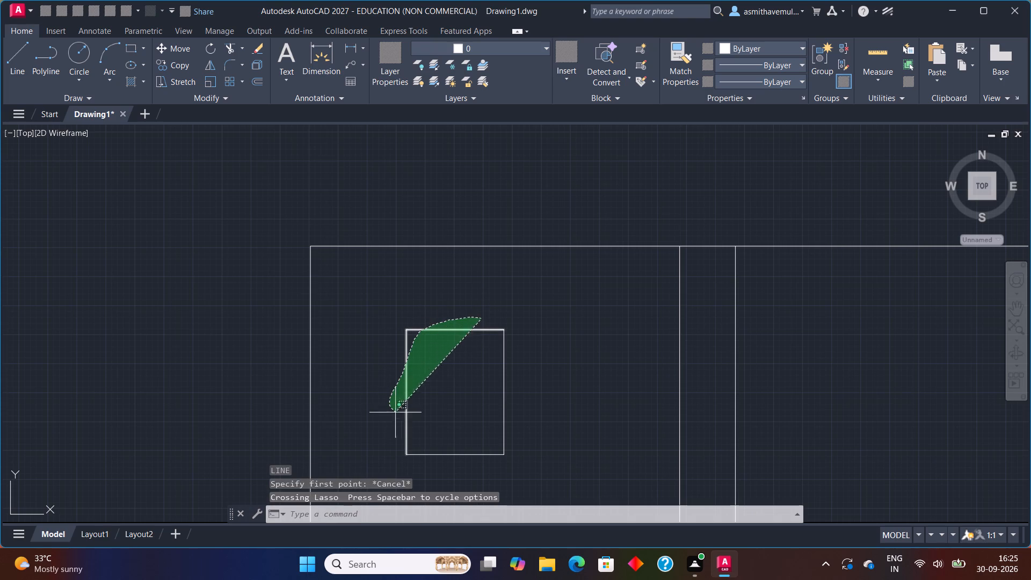
left_click_drag(397, 416, 486, 464)
left_click_drag(533, 409, 473, 408)
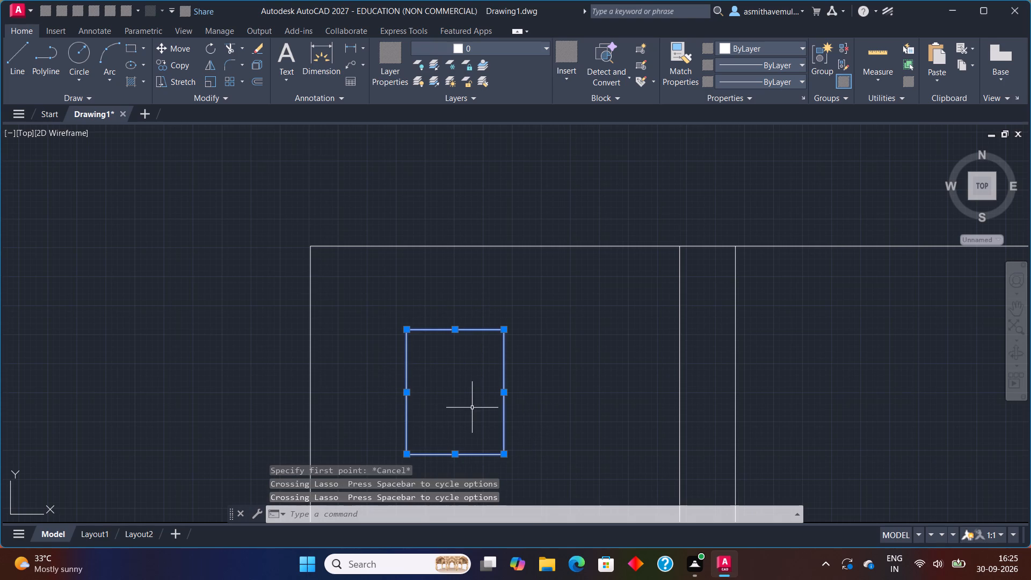
key("j")
key("Return")
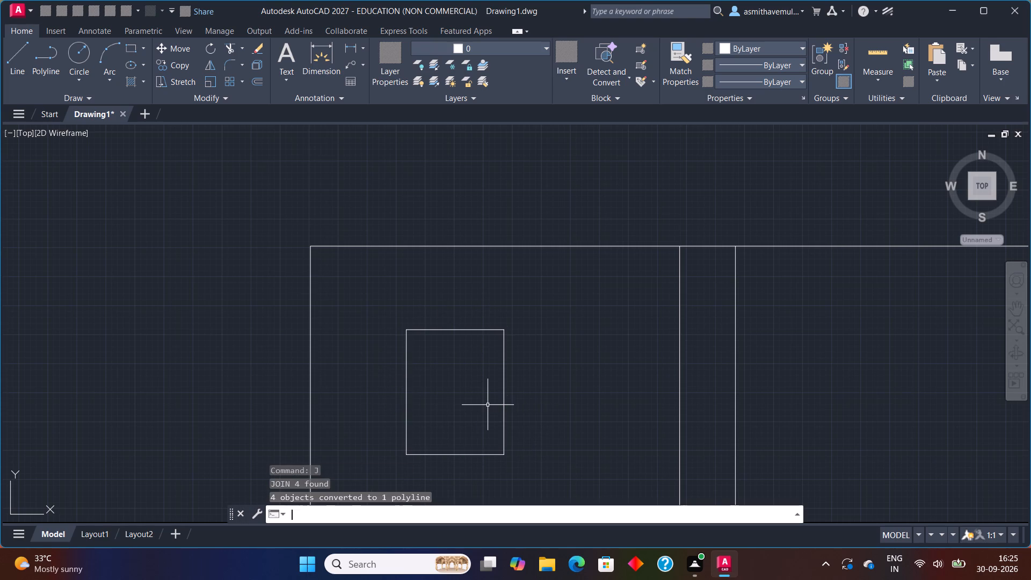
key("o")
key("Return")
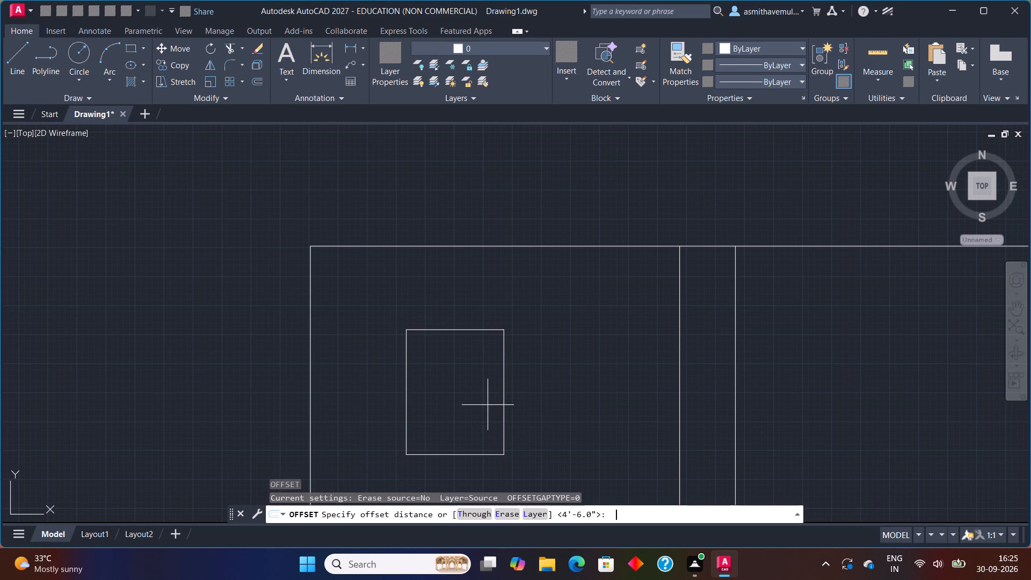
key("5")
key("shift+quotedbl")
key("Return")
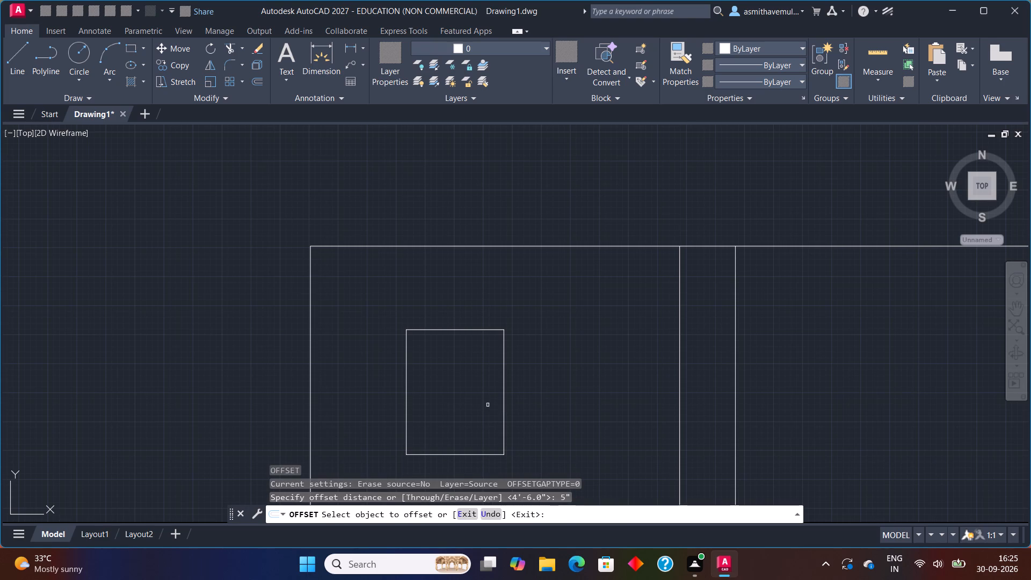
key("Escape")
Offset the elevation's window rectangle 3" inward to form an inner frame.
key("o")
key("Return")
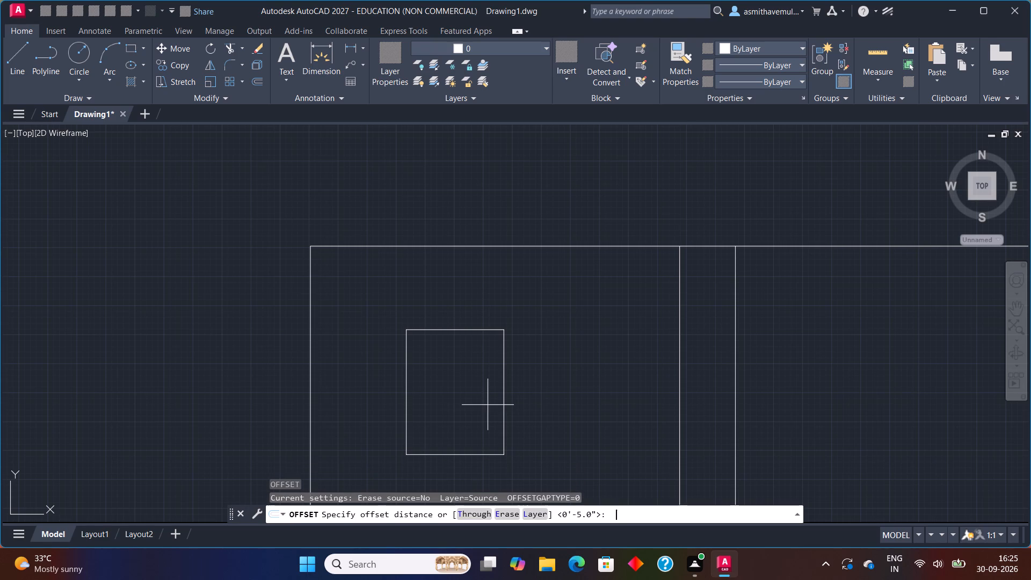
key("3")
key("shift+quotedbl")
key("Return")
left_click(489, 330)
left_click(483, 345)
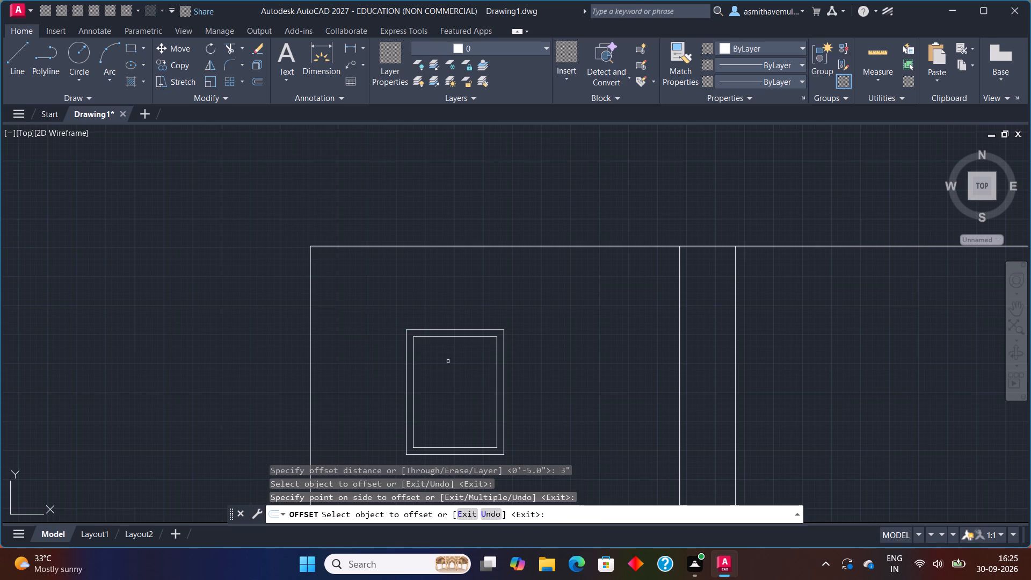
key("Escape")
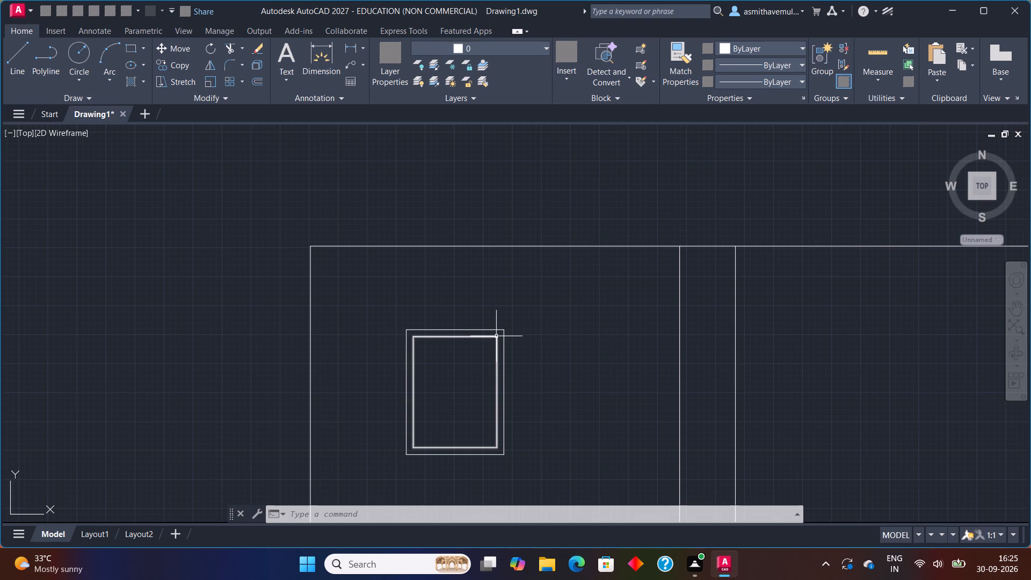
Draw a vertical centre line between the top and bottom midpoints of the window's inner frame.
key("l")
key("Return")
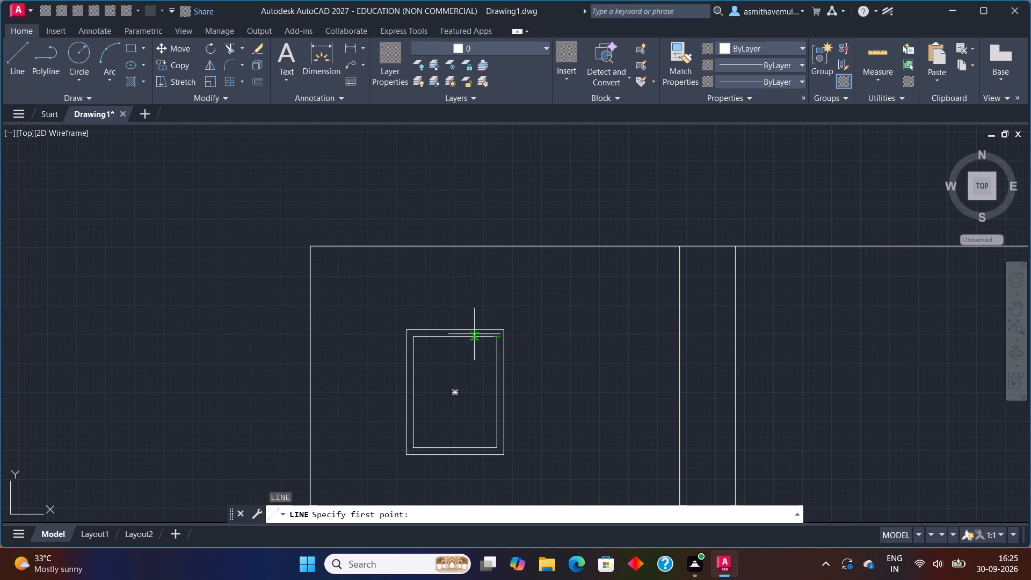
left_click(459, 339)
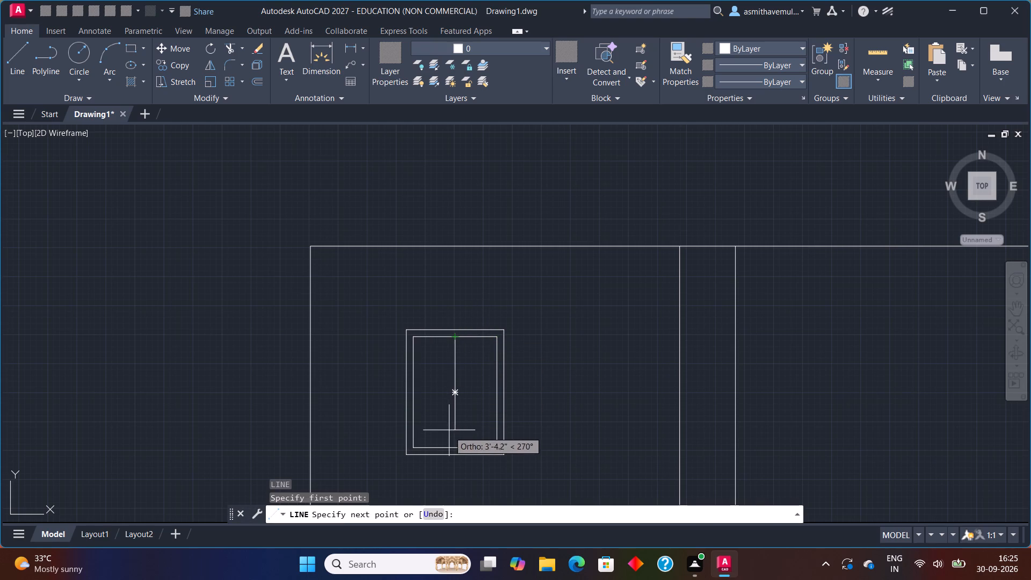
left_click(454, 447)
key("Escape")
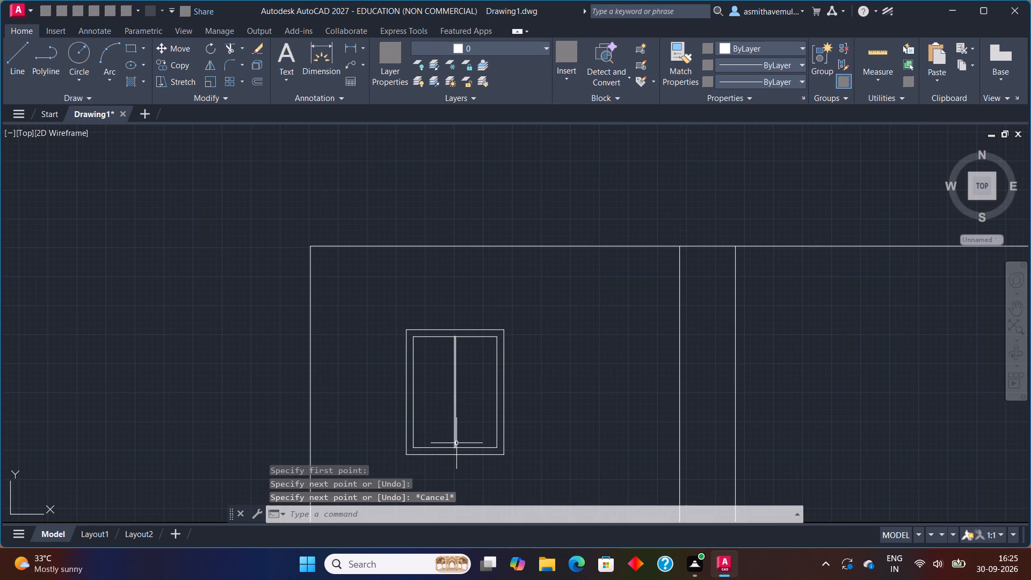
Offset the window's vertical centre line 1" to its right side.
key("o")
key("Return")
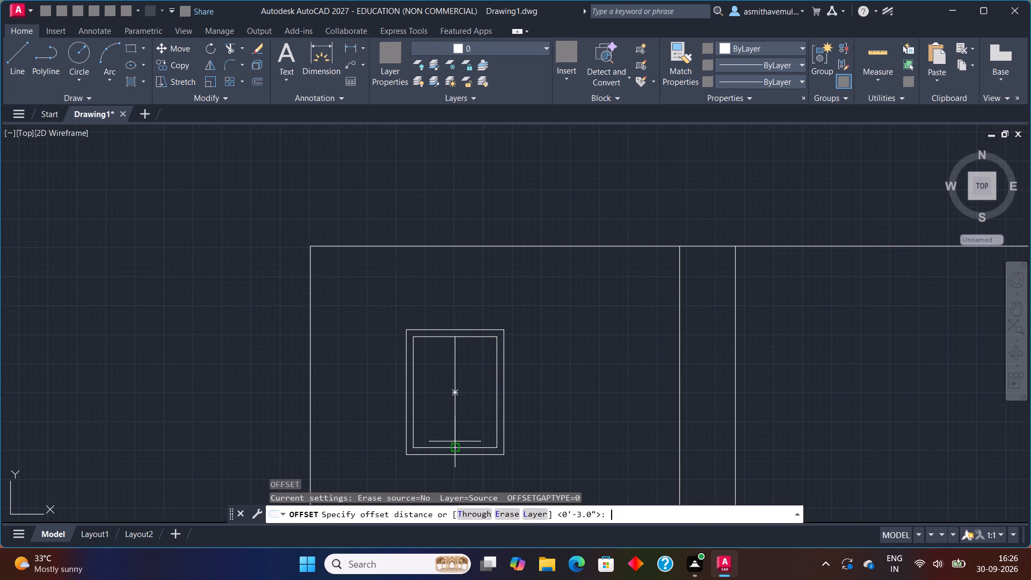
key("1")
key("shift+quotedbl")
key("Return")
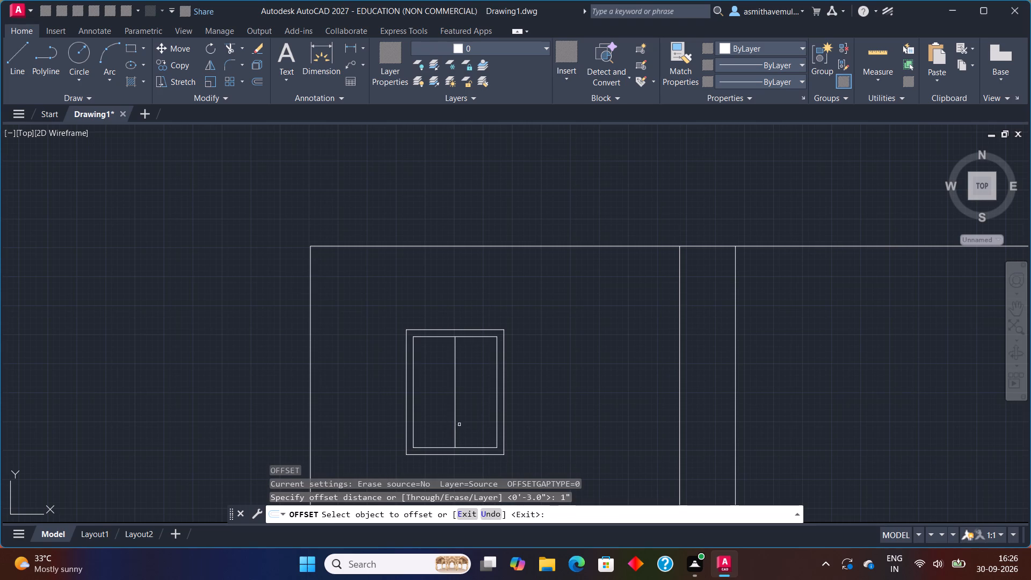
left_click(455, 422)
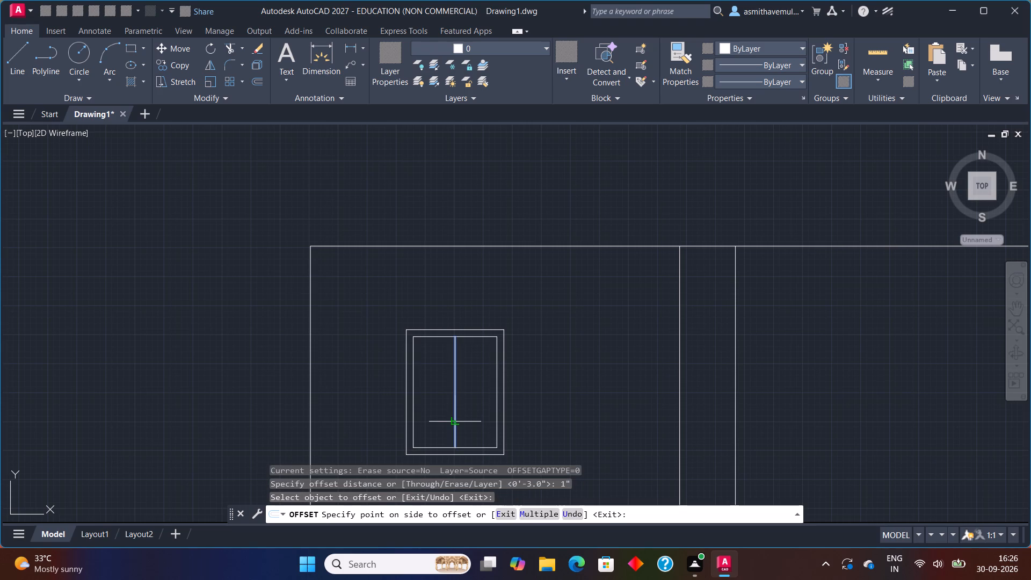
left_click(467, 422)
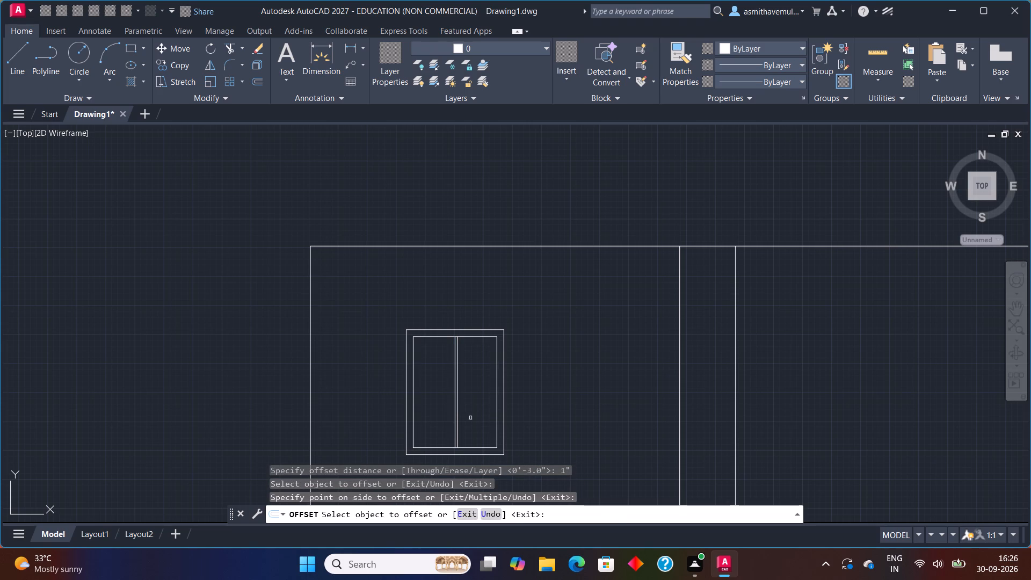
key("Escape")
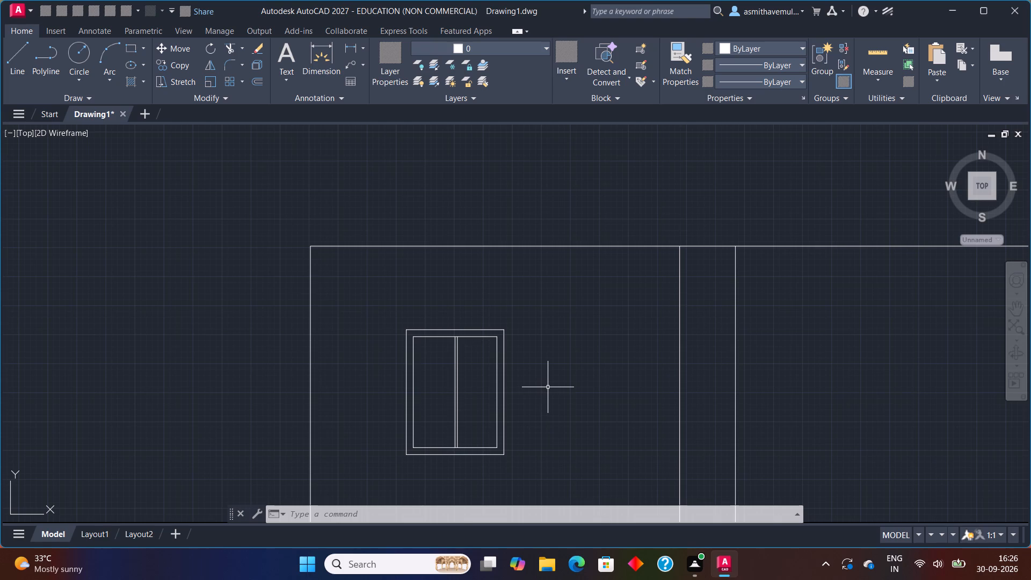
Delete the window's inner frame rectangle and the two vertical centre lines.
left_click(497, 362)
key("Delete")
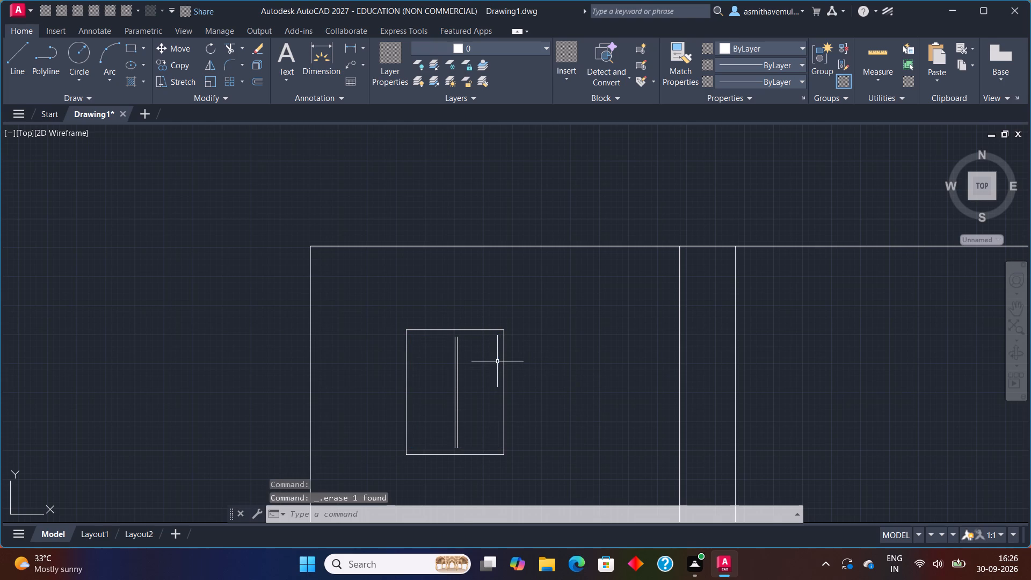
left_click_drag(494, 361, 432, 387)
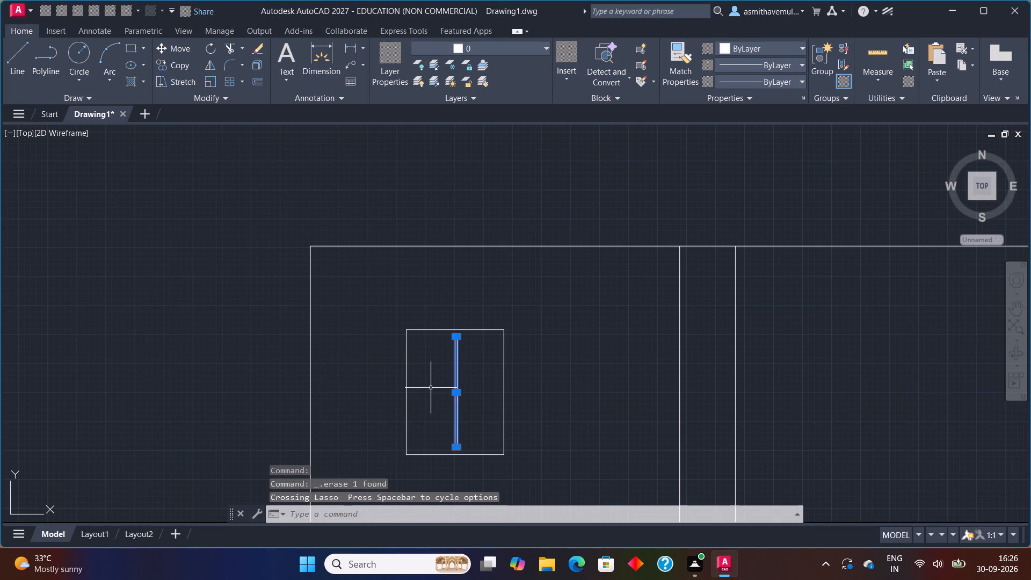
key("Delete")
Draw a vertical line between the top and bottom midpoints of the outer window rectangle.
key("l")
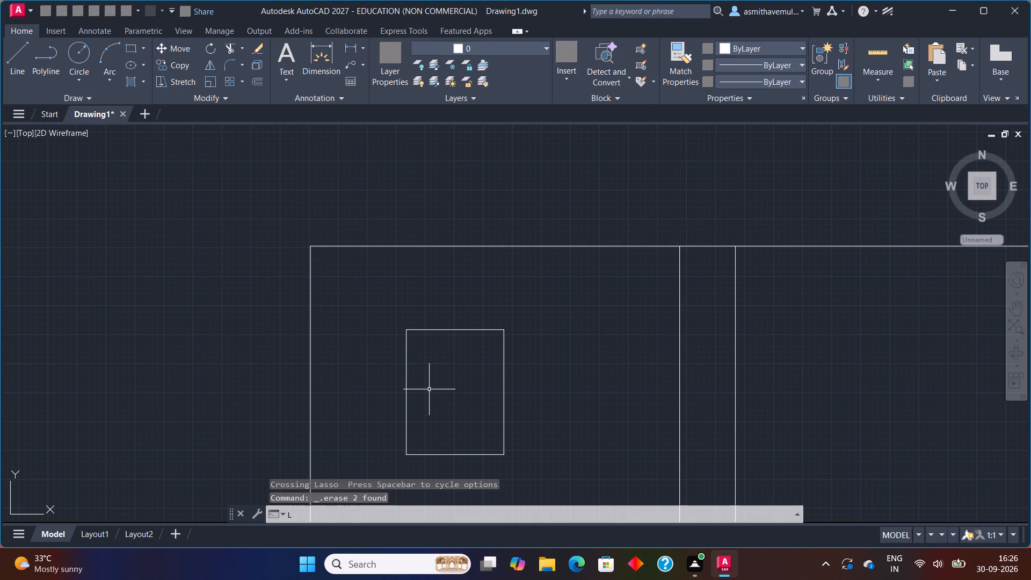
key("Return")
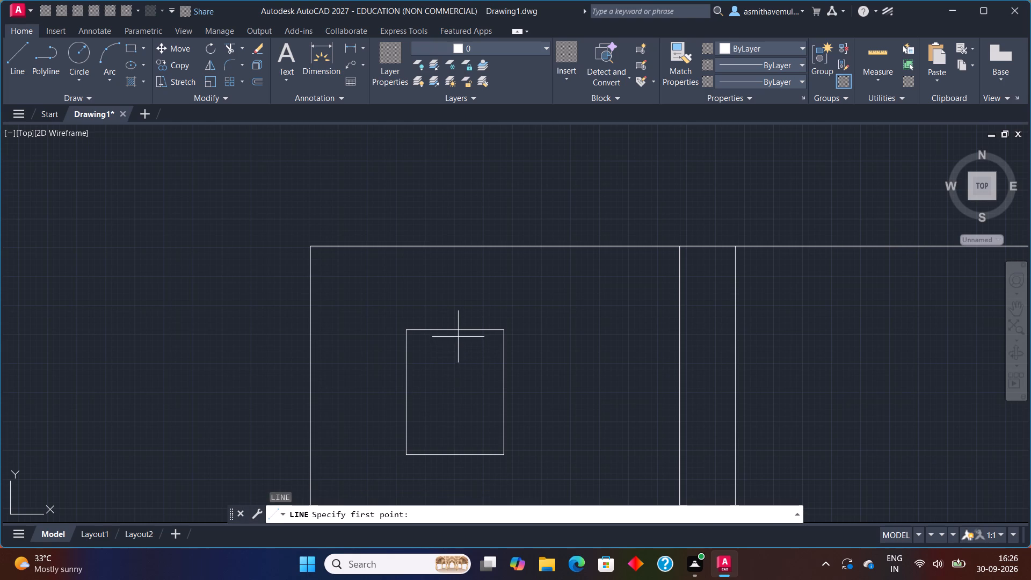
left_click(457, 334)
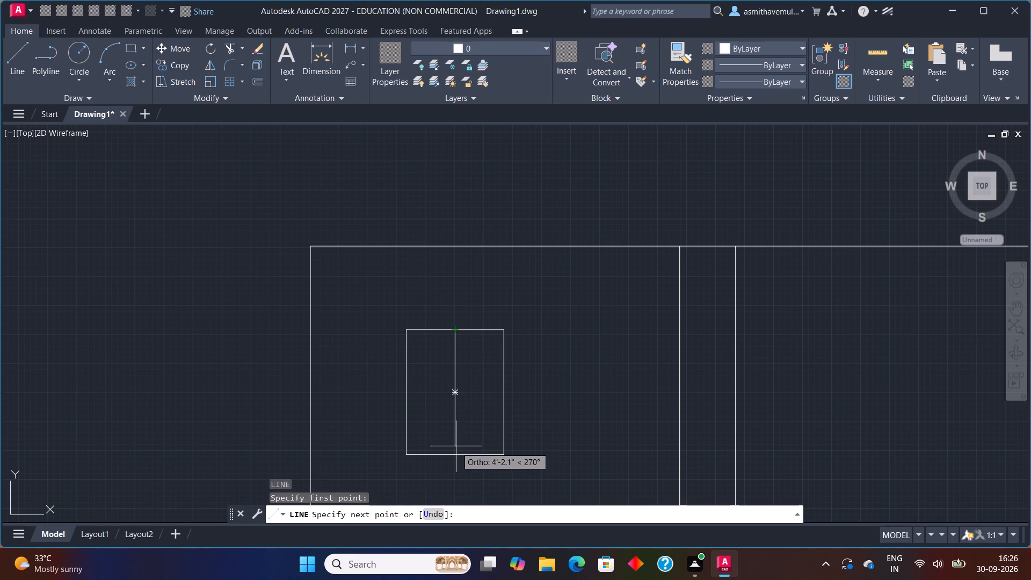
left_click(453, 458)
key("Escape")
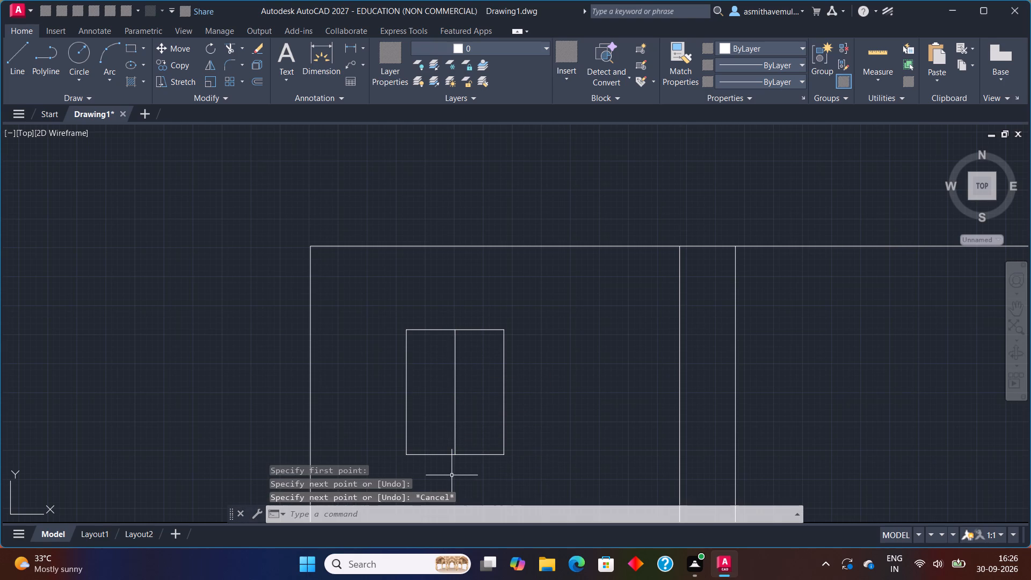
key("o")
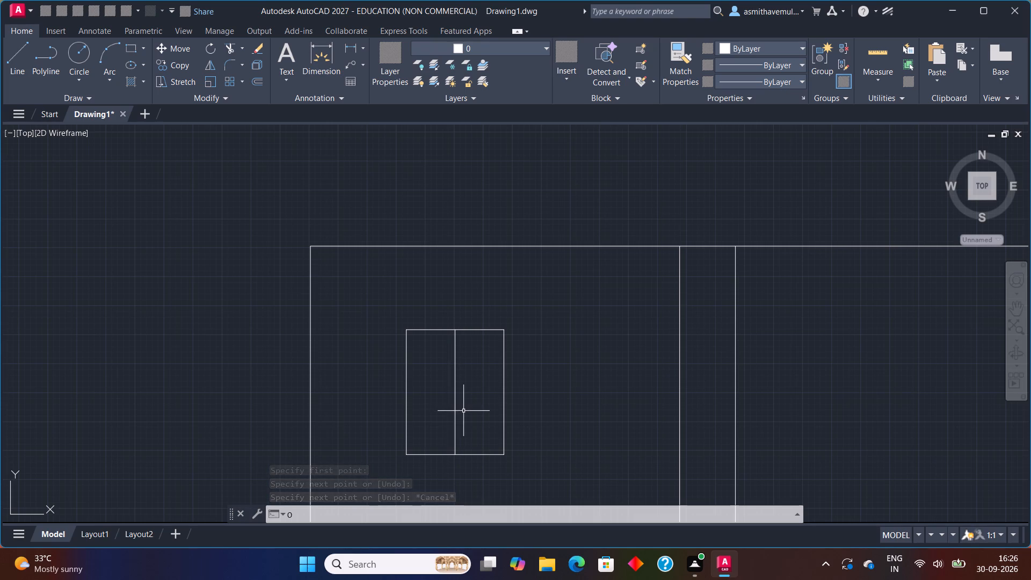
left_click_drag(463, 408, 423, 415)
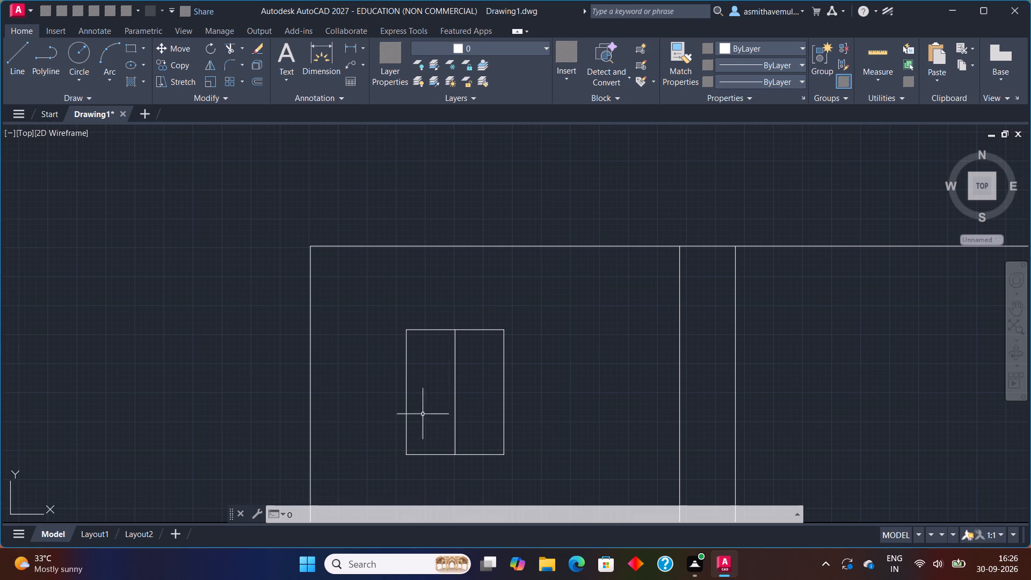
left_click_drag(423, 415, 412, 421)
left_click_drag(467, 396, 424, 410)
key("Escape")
Delete the window rectangle and its vertical centre line from the elevation.
left_click_drag(525, 382, 367, 406)
key("Delete")
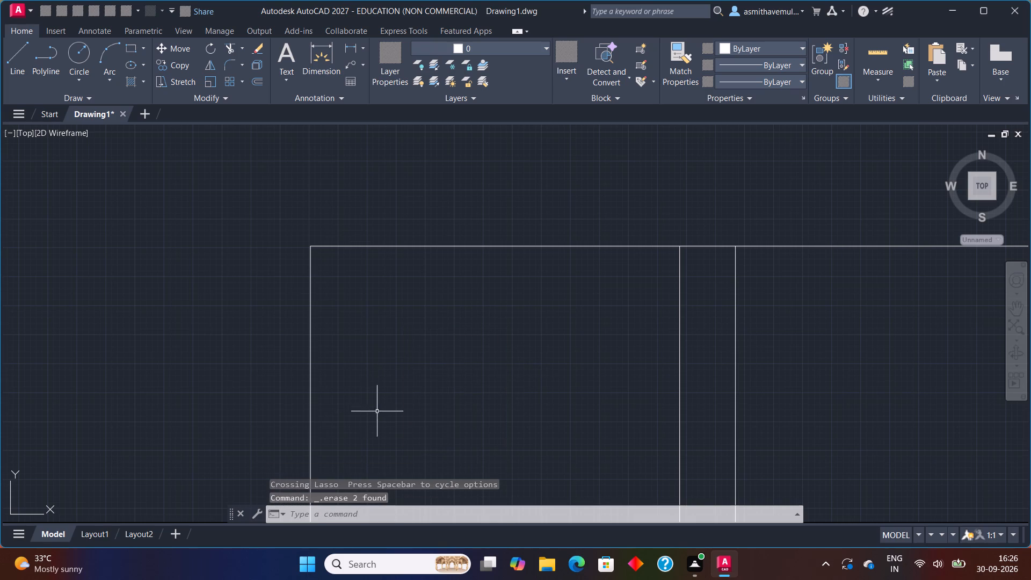
Offset the line between base and wall 2'6" upward to create the window sill line.
scroll(395, 410, "down", 2)
scroll(481, 455, "up", 1)
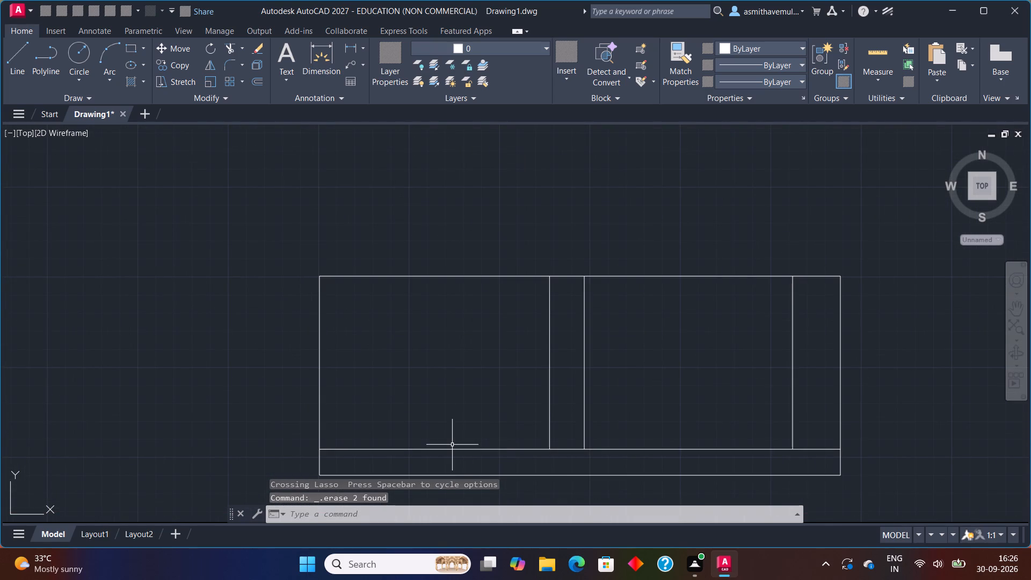
key("o")
key("Return")
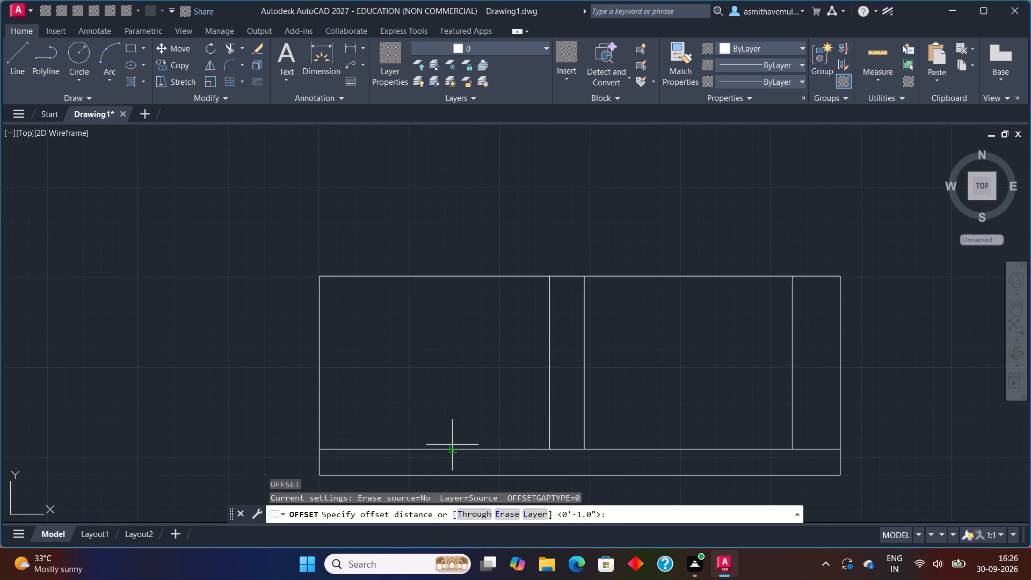
key("2")
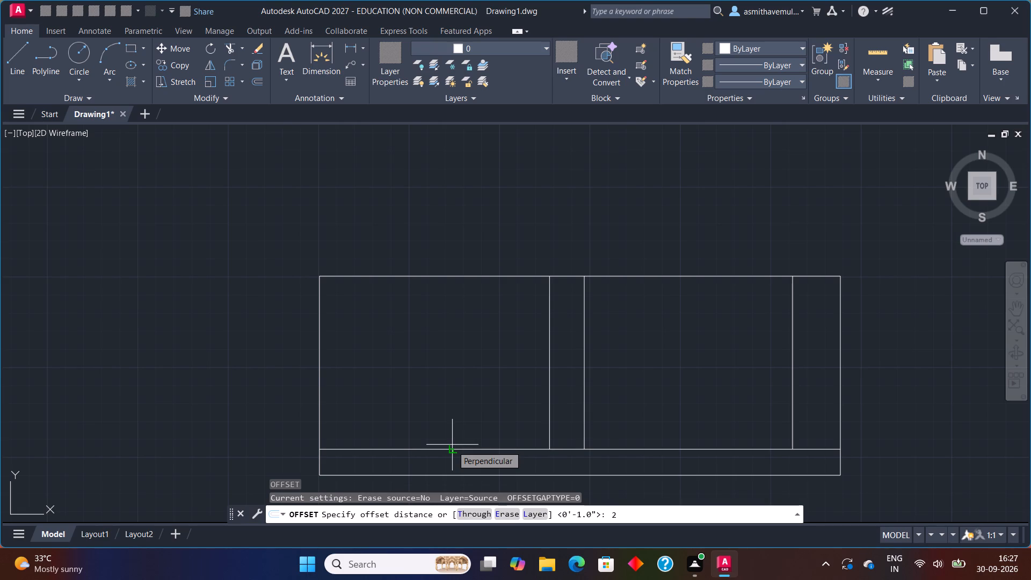
key("apostrophe")
key("6")
key("shift+quotedbl")
key("Return")
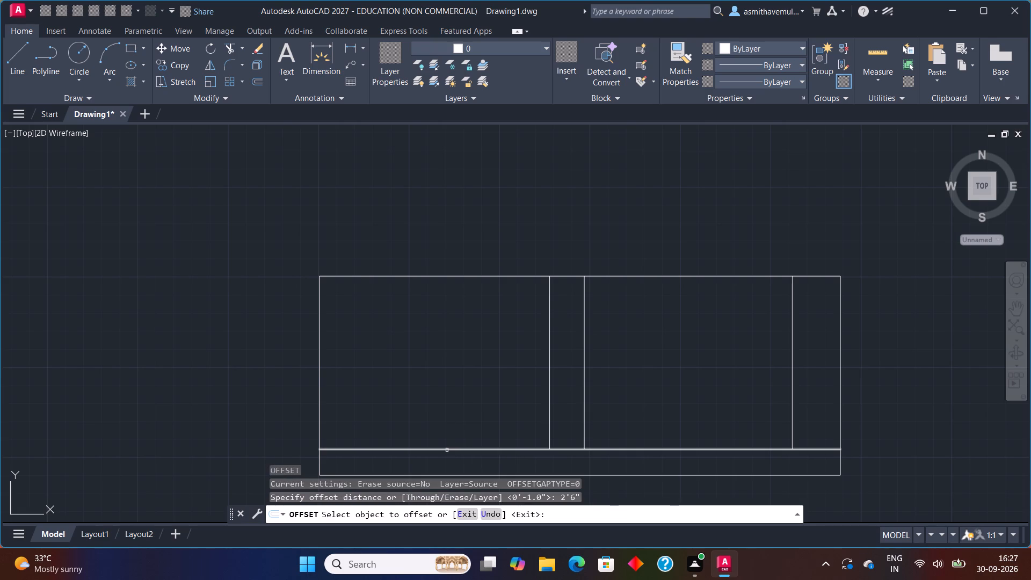
left_click(447, 451)
left_click(457, 398)
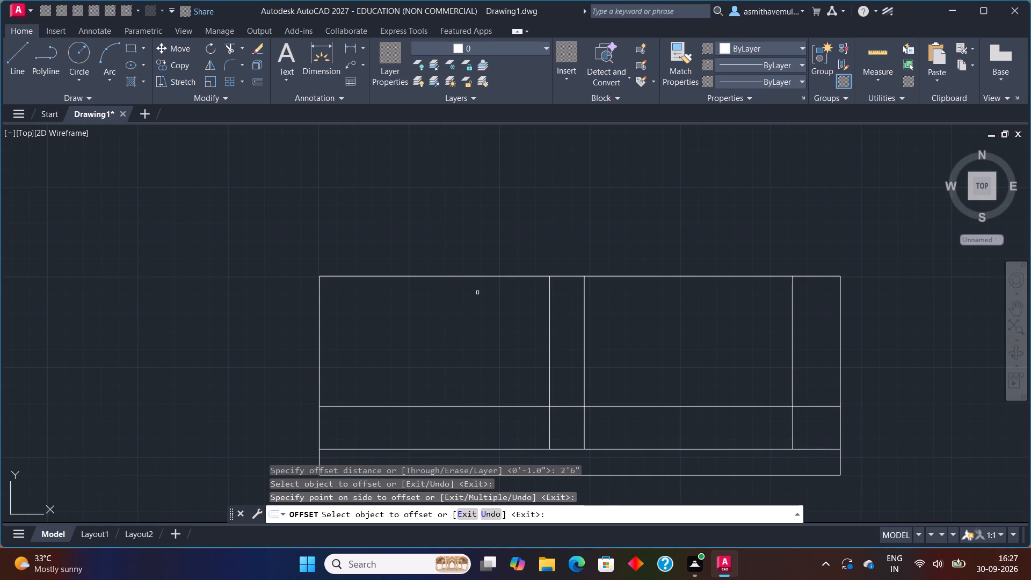
key("Escape")
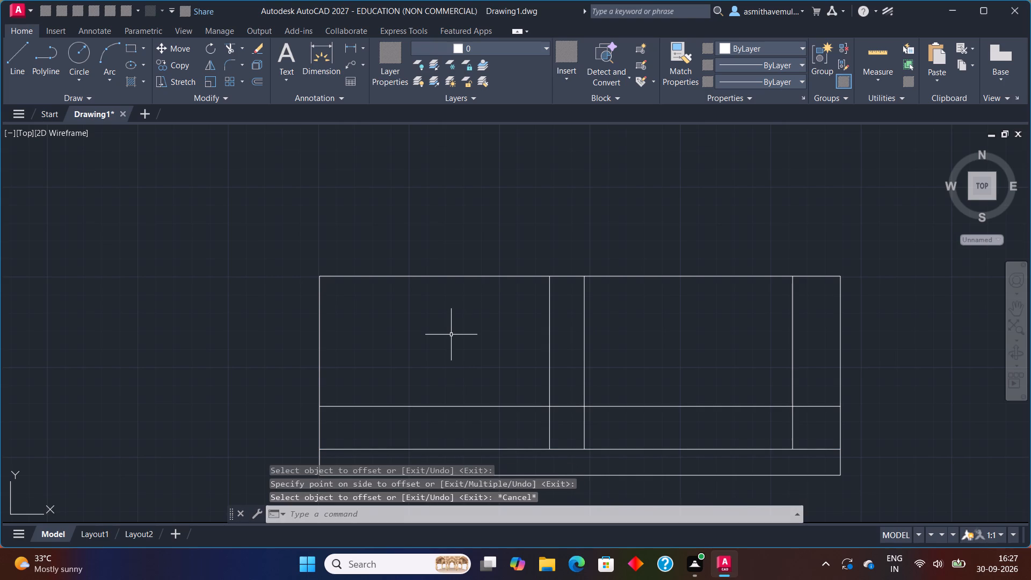
Offset the sill line 4'6" upward to create the window's lintel line.
key("o")
key("Return")
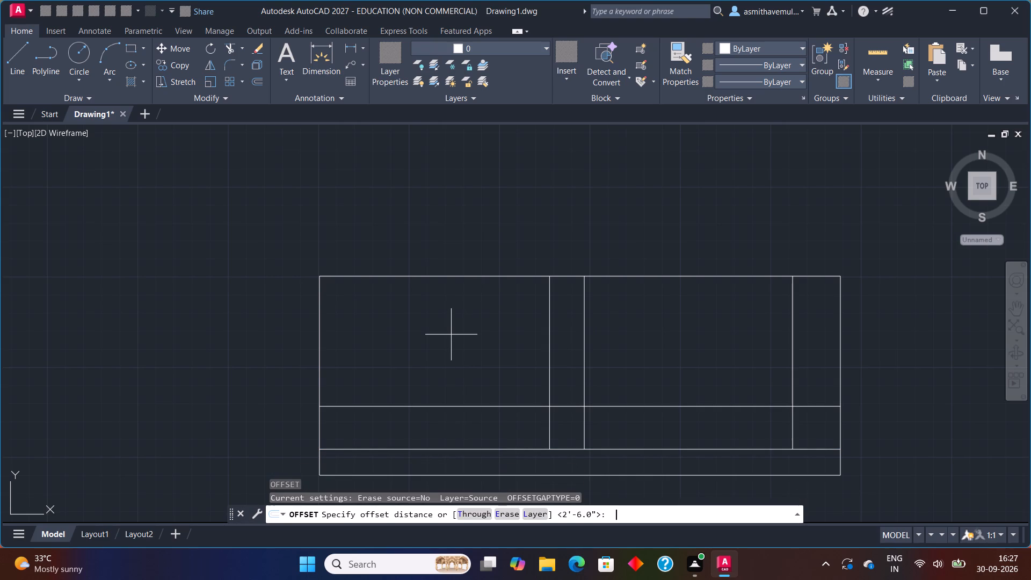
key("4")
type("'6")
key("shift+quotedbl")
key("Return")
left_click(428, 405)
left_click(433, 360)
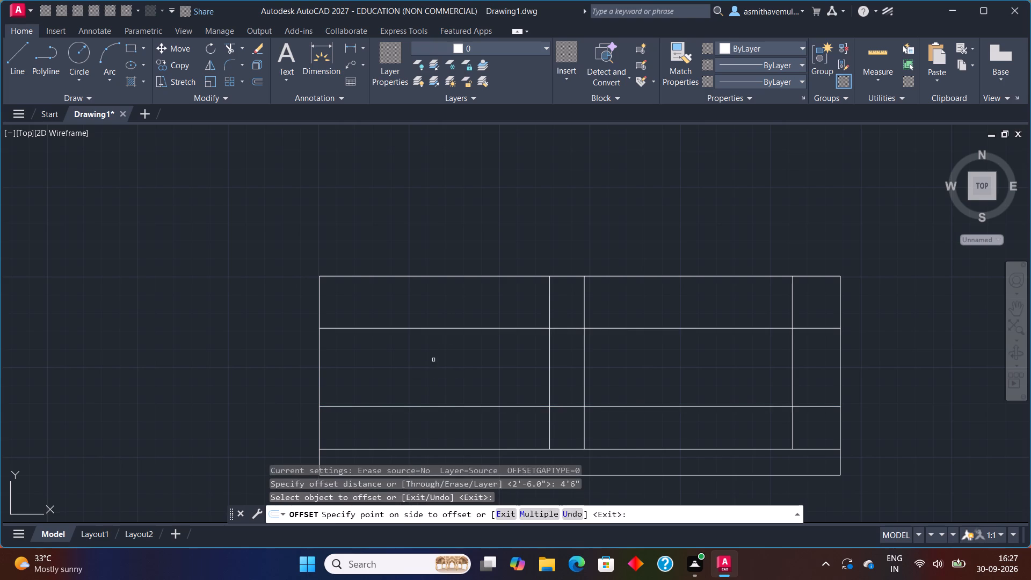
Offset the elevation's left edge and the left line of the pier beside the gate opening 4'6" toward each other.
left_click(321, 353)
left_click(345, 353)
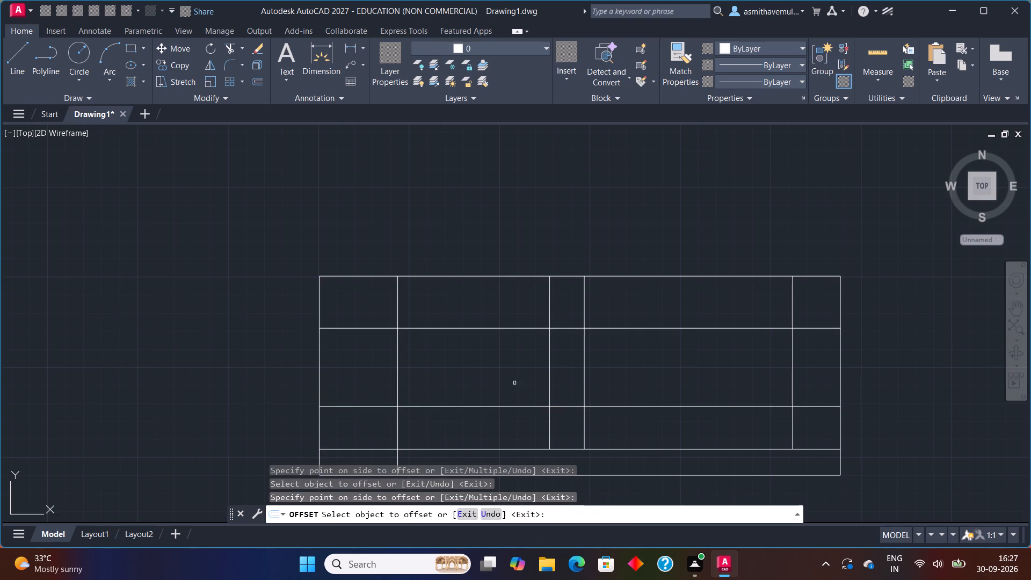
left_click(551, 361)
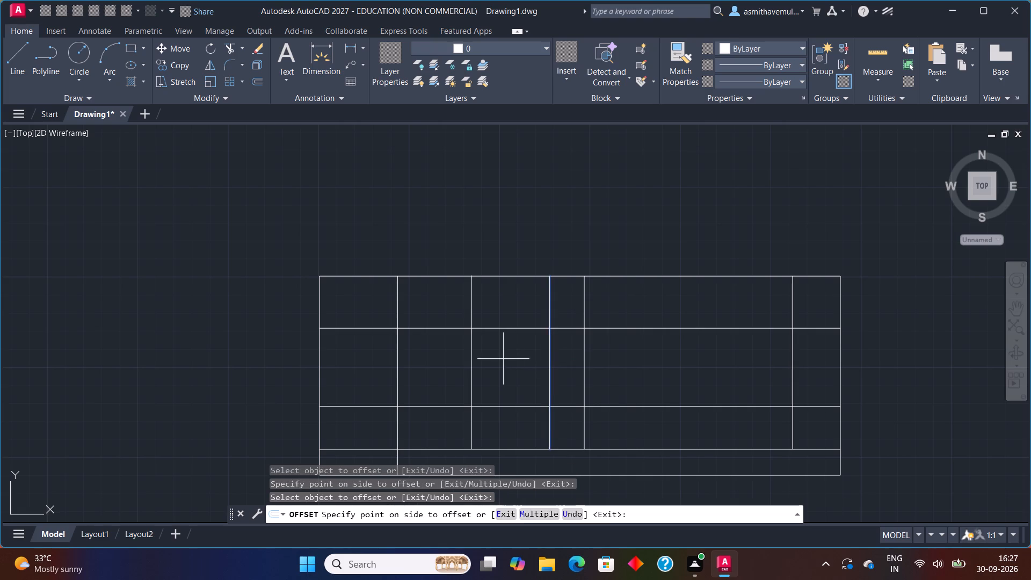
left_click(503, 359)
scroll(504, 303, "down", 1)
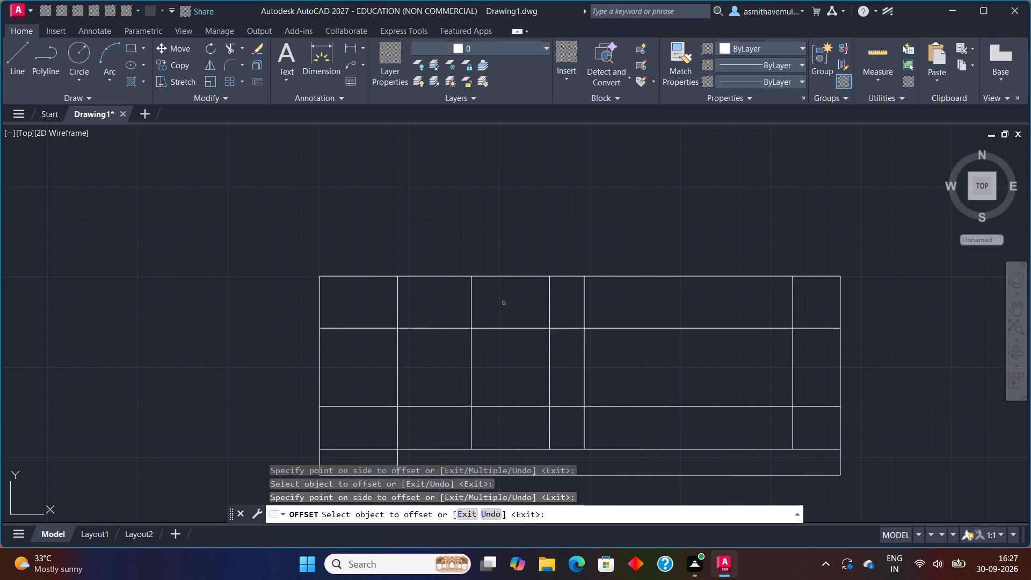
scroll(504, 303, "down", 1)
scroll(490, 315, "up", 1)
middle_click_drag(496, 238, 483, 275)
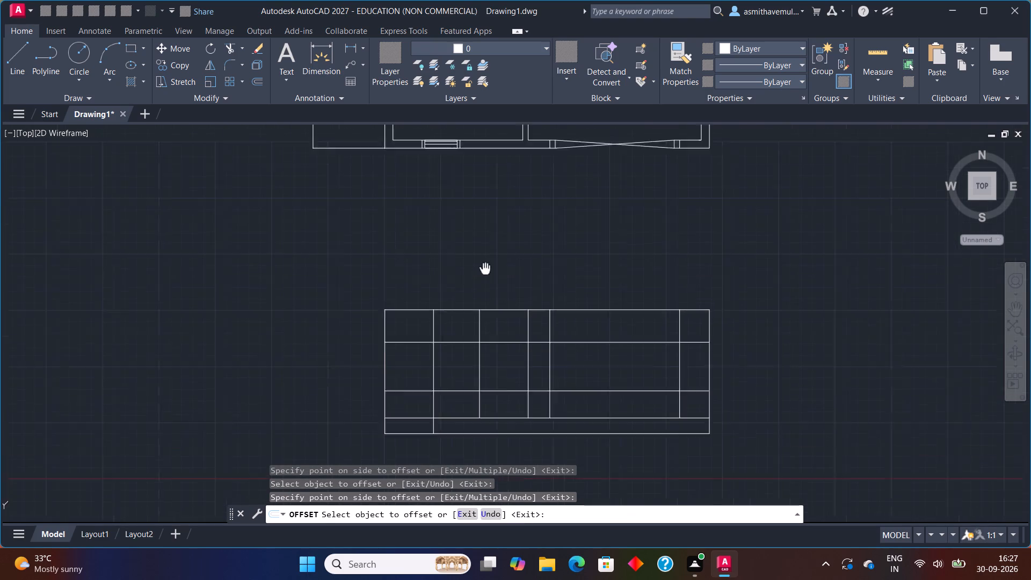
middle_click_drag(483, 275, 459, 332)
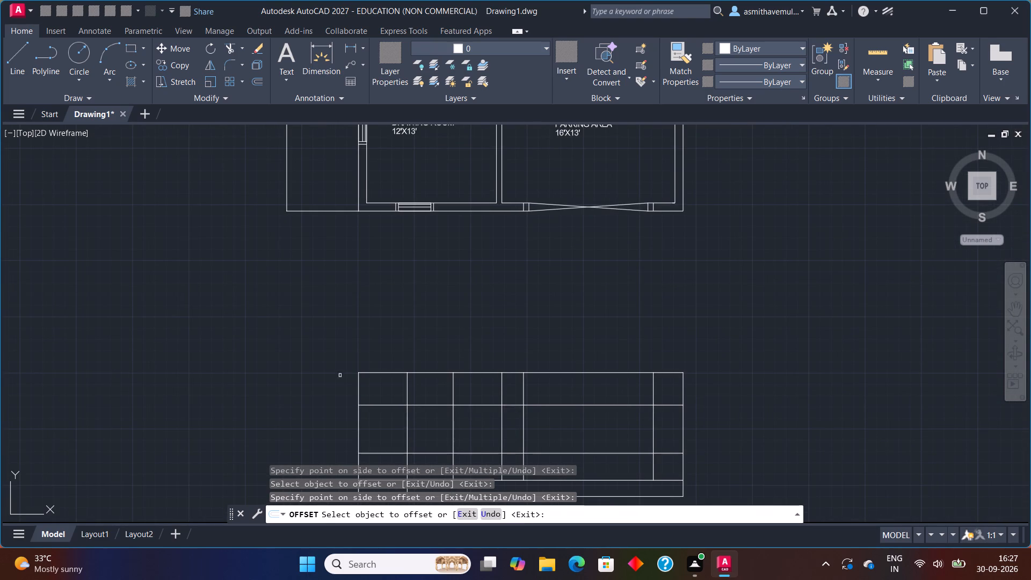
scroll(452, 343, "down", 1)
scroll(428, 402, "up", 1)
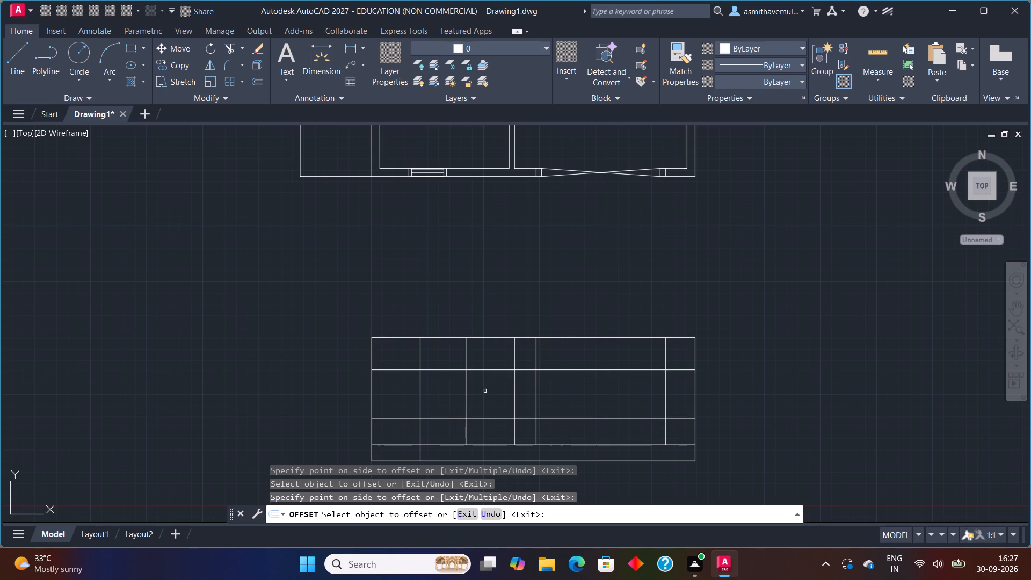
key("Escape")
Measure the horizontal distance between the two new vertical offset lines in the window bay.
key("d")
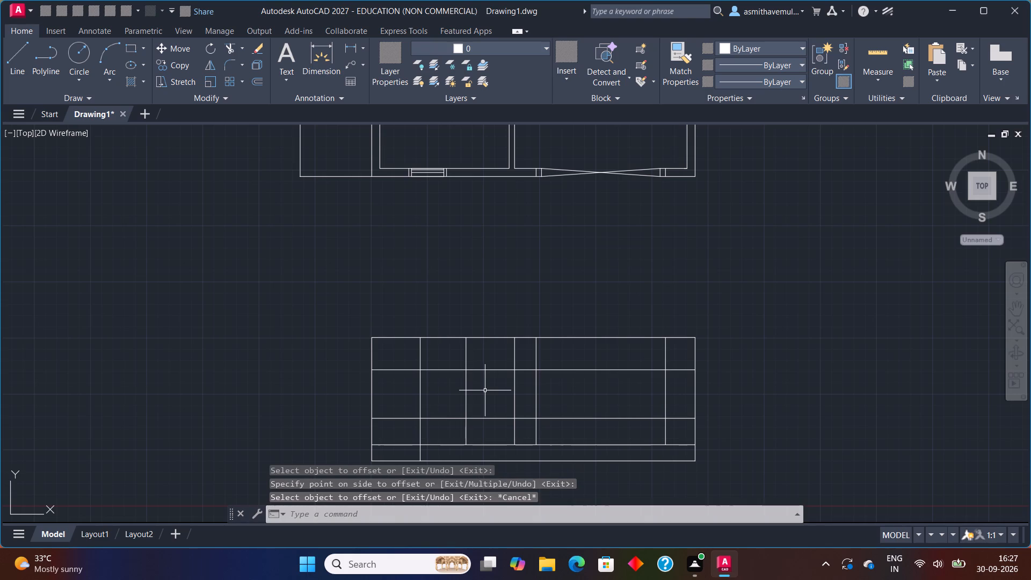
type("LI")
key("Return")
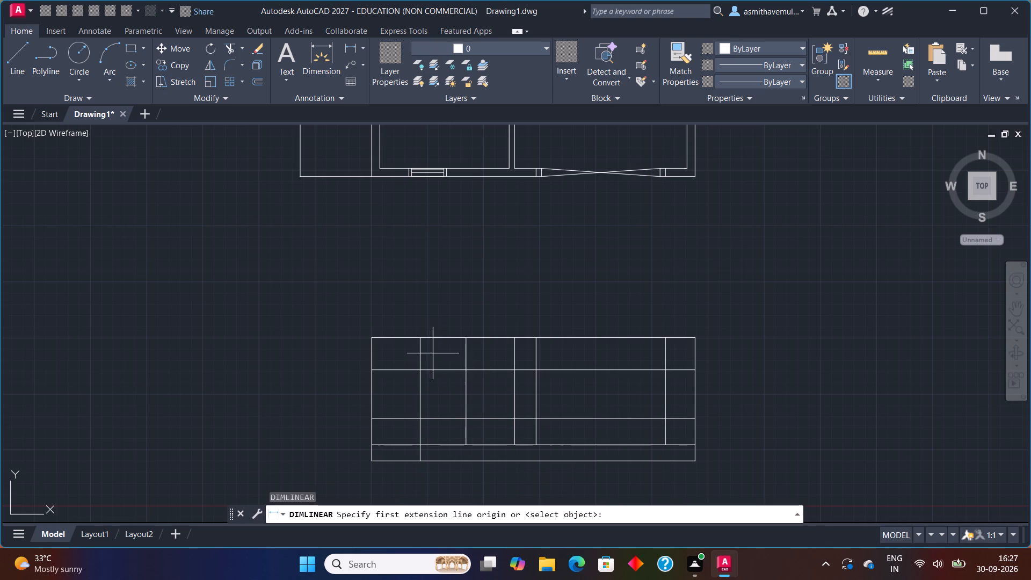
scroll(411, 397, "up", 1)
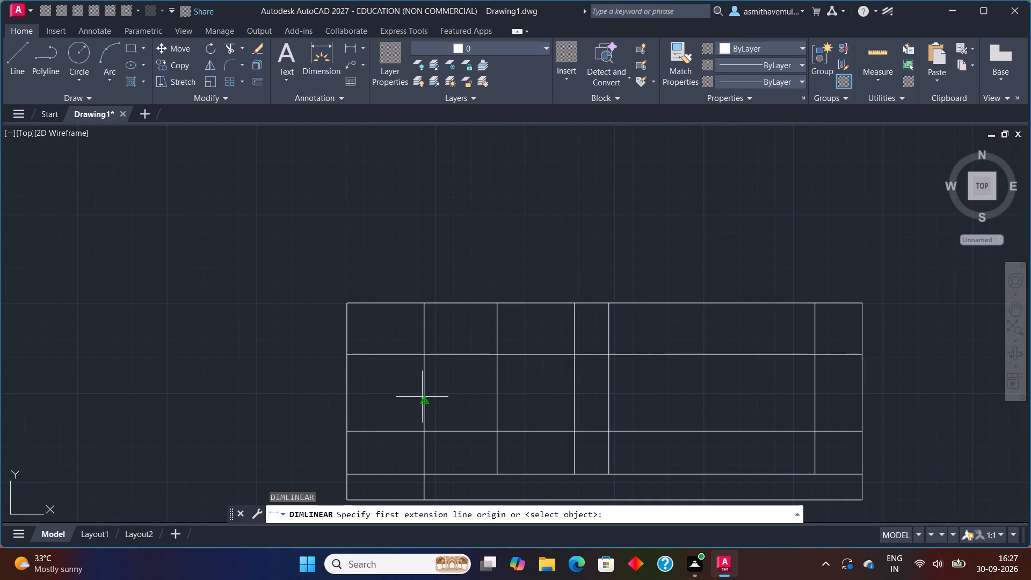
left_click(426, 399)
left_click(502, 400)
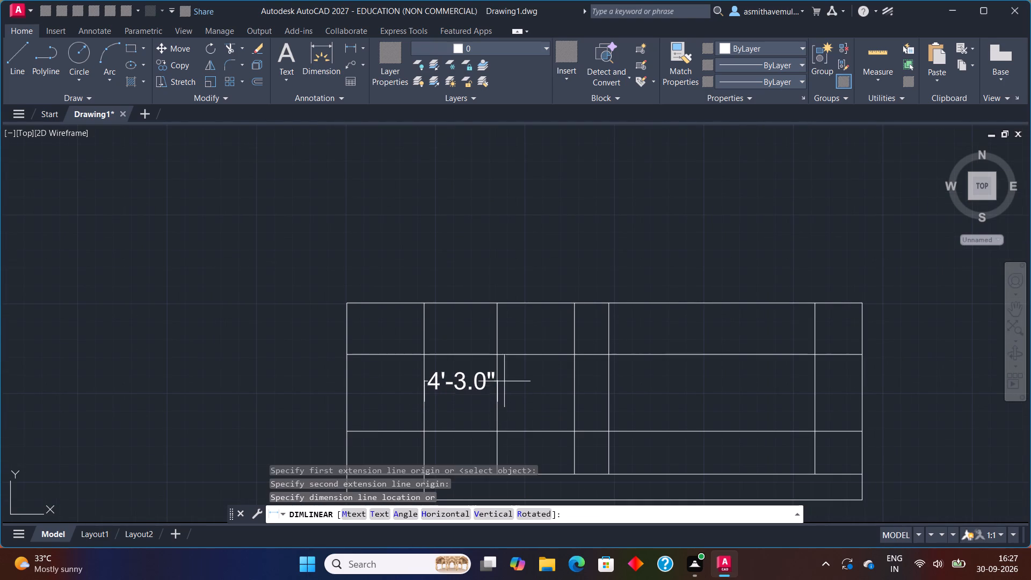
key("Escape")
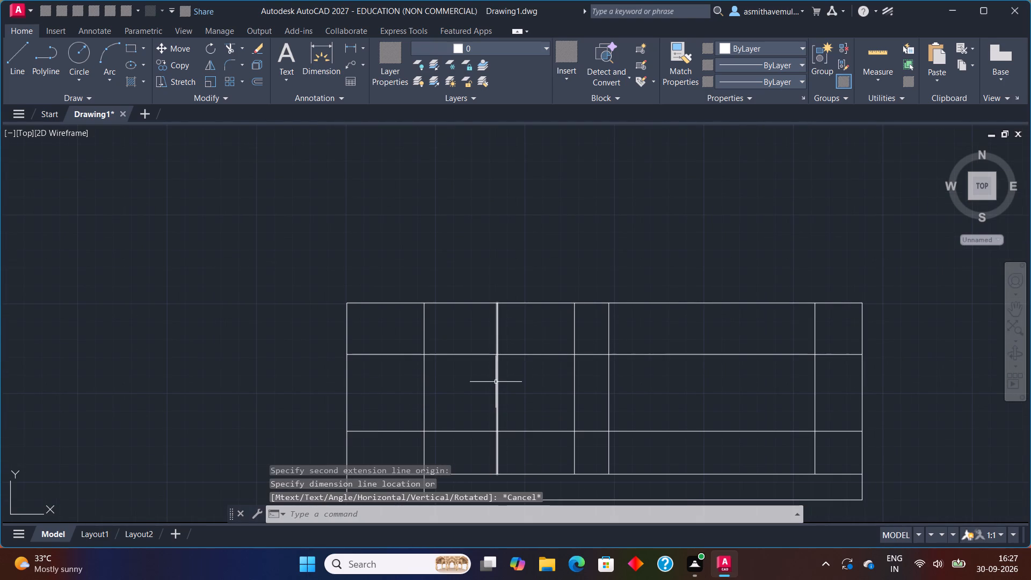
Extend both jamb lines of the drawing room's front window from the plan down to the elevation's sill line.
key("e")
key("x")
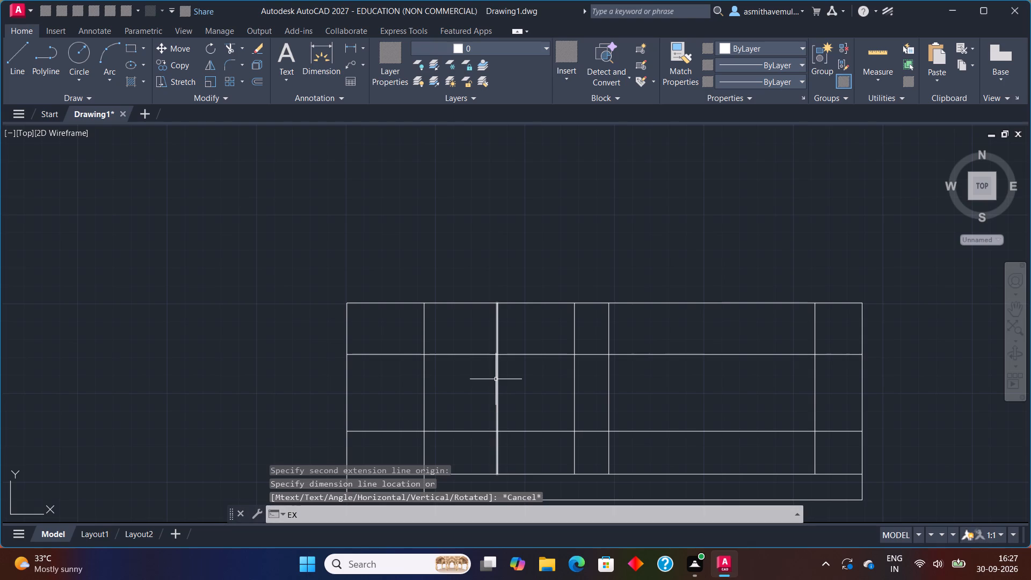
type("TEND")
key("Return")
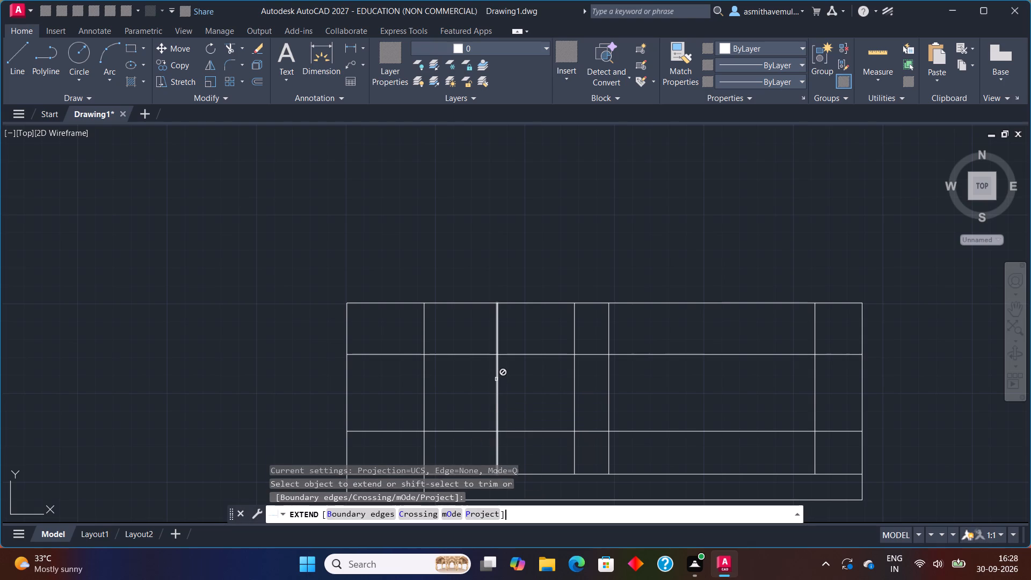
scroll(449, 214, "down", 1)
middle_click_drag(449, 212, 423, 350)
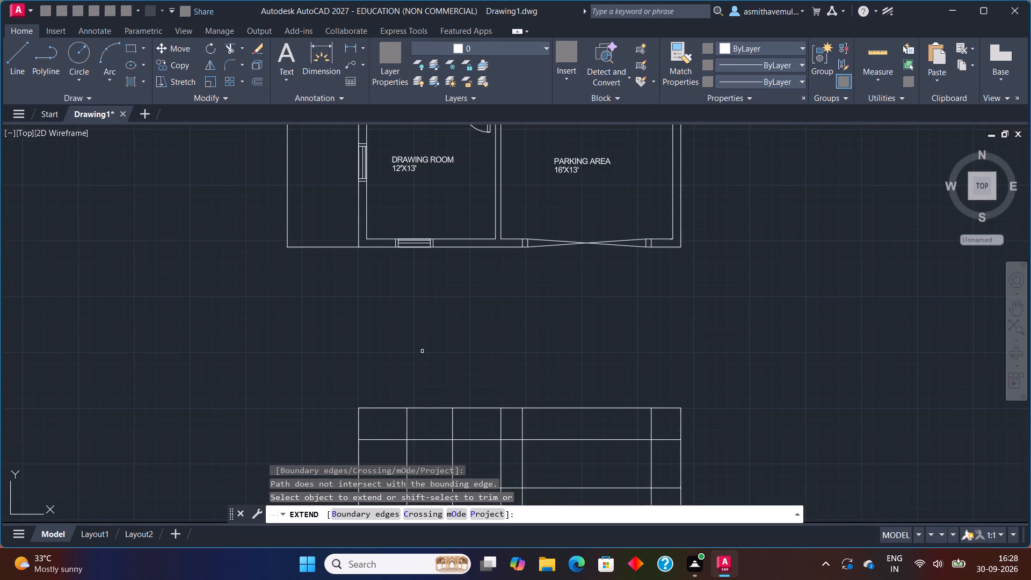
left_click(395, 245)
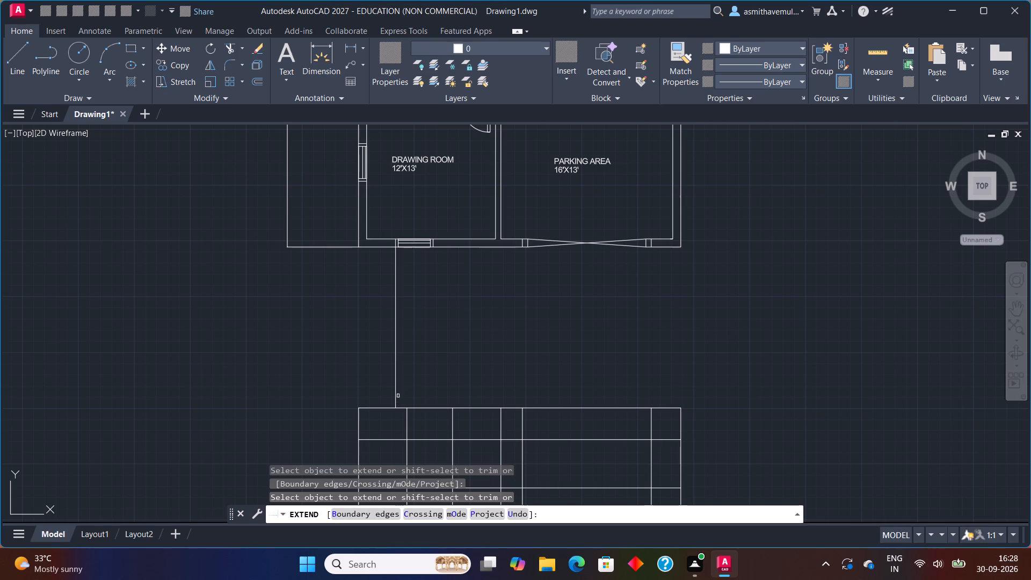
left_click(396, 395)
middle_click_drag(400, 429, 431, 362)
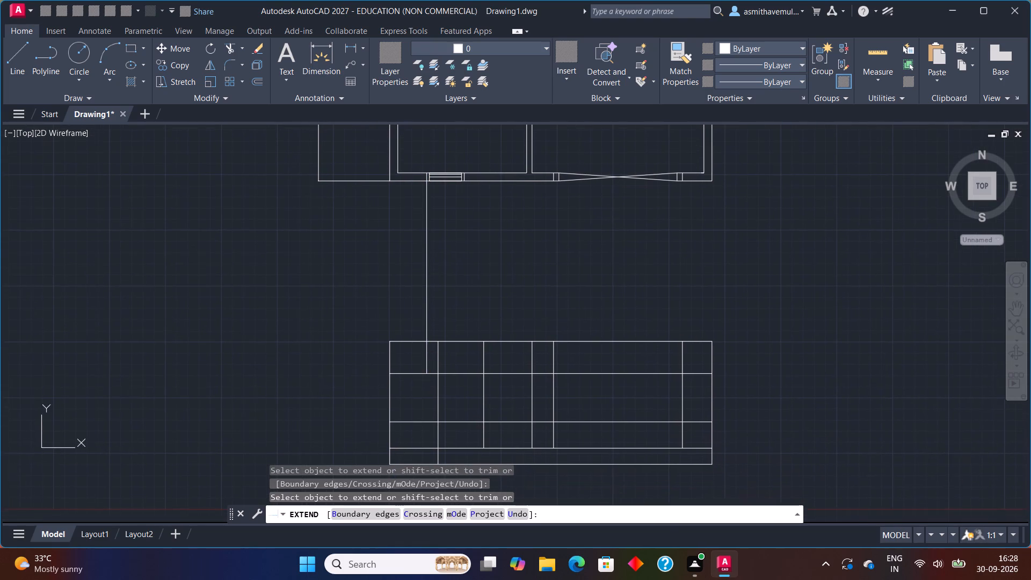
left_click(427, 362)
left_click(464, 178)
left_click(463, 325)
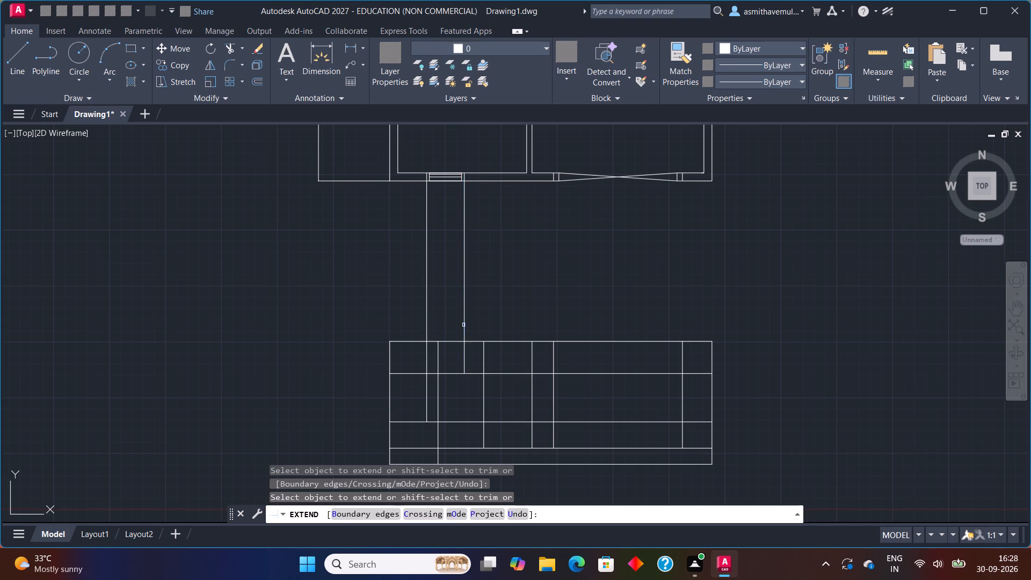
left_click(464, 365)
key("Escape")
Trim the surplus vertical, sill and lintel segments around the window bay and base, leaving only the window rectangle there.
type("TRIM")
key("Return")
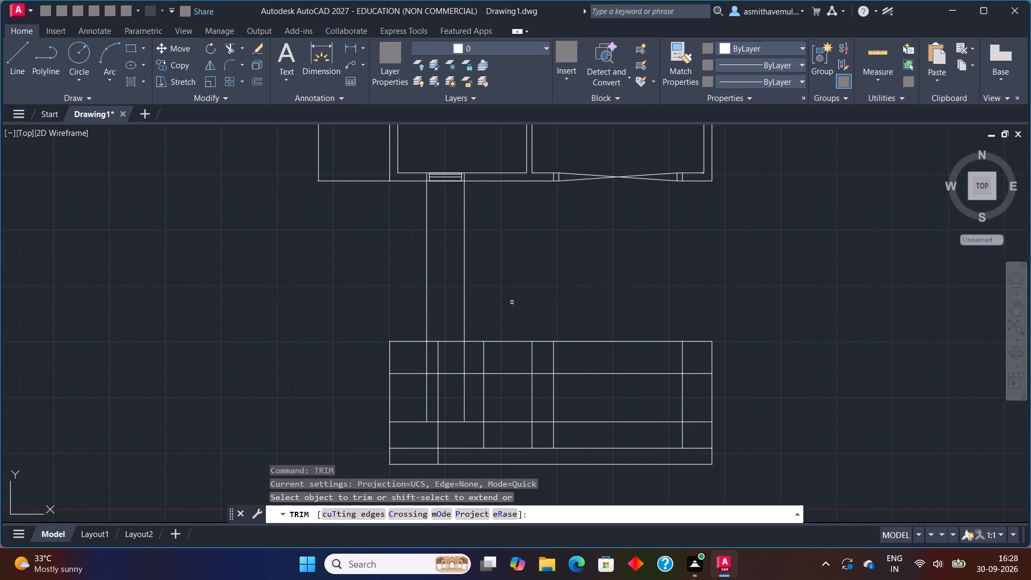
left_click(441, 363)
left_click_drag(436, 360, 425, 357)
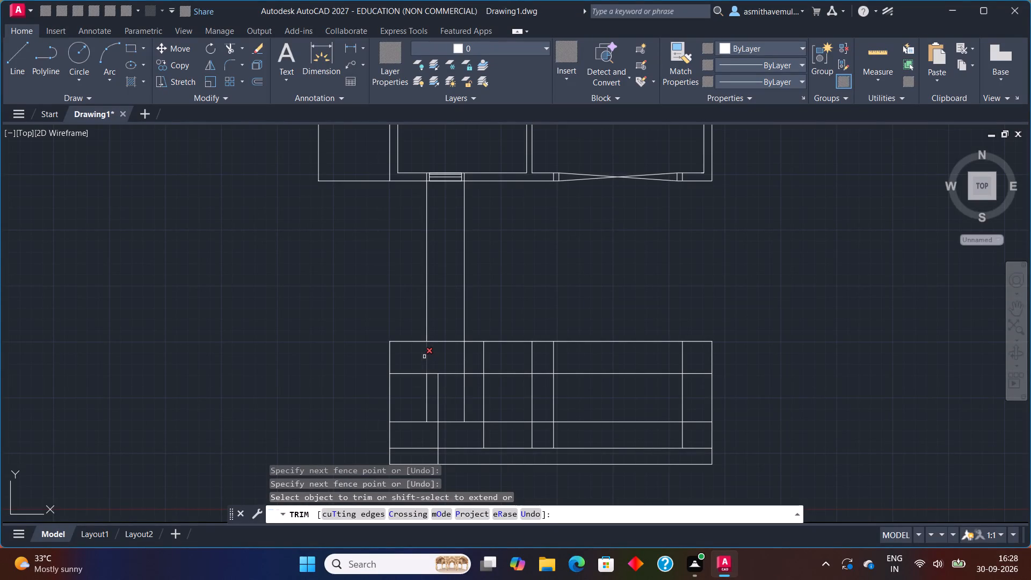
left_click_drag(421, 357, 492, 360)
left_click(437, 395)
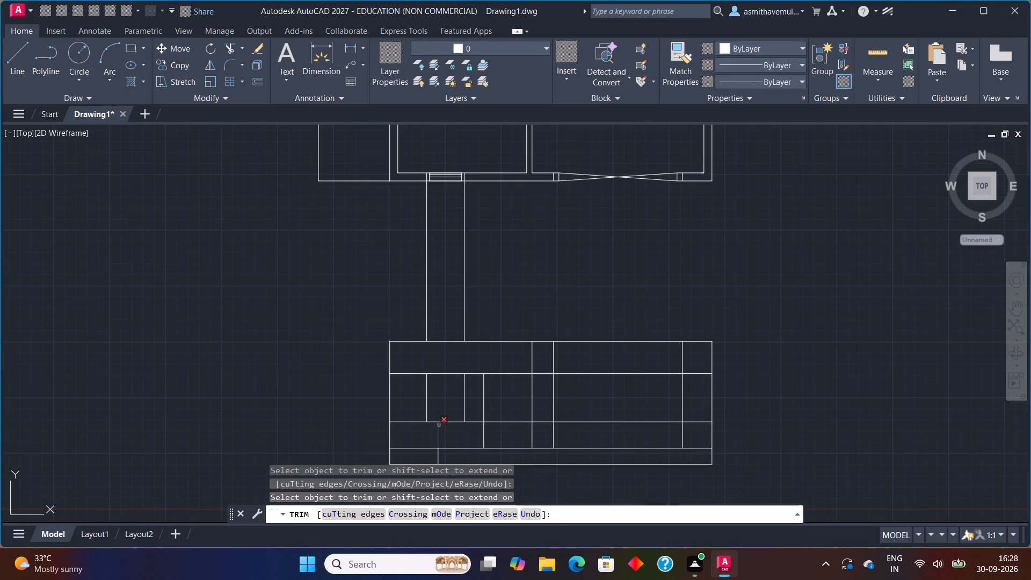
left_click(439, 434)
left_click_drag(415, 433, 415, 361)
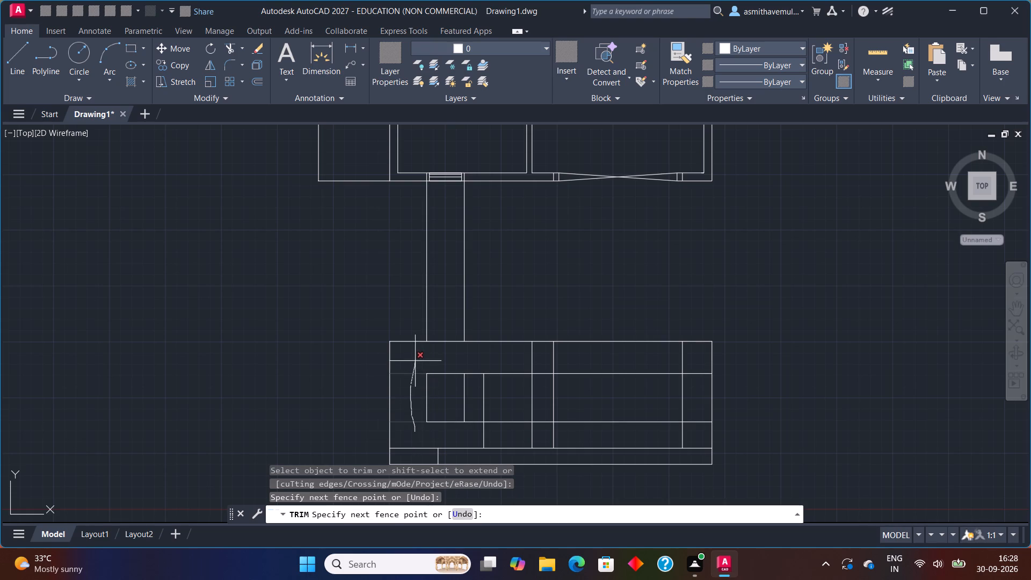
left_click_drag(415, 361, 416, 360)
left_click_drag(467, 360, 468, 374)
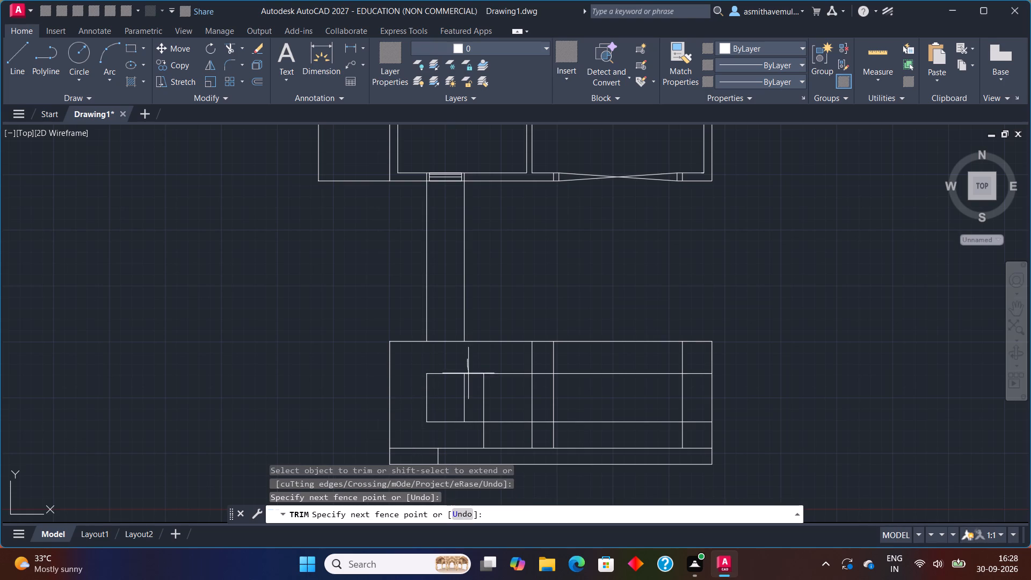
left_click_drag(468, 374, 518, 363)
left_click_drag(518, 363, 481, 405)
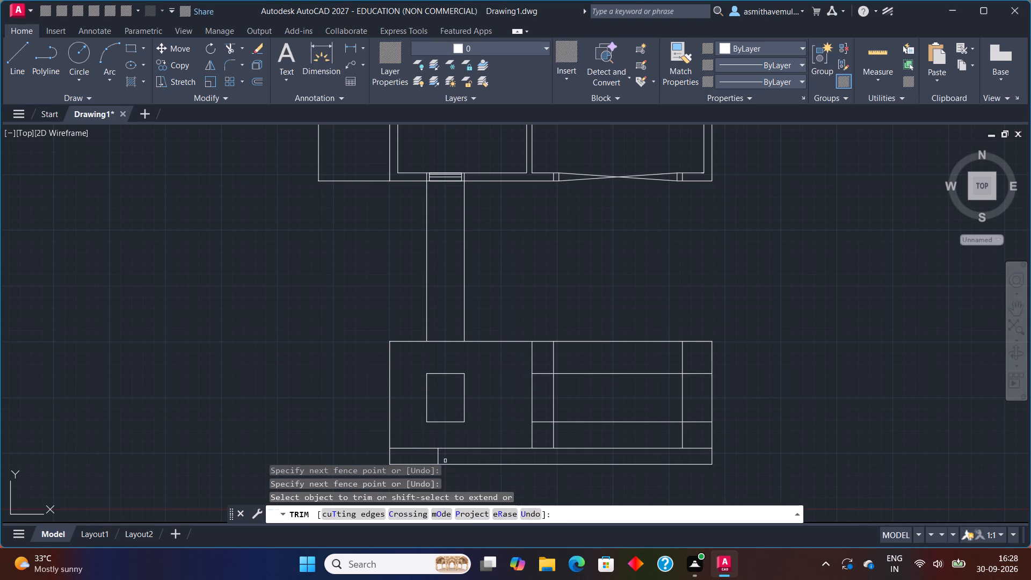
left_click(437, 458)
Trim away the two window projection lines between the floor plan and the elevation.
left_click_drag(510, 265, 394, 238)
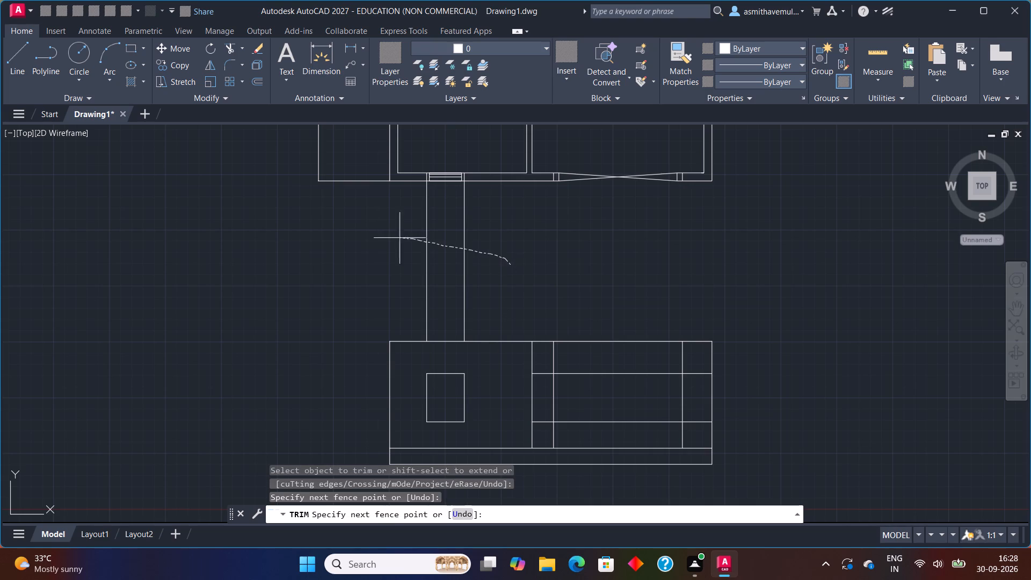
left_click_drag(394, 238, 358, 241)
Trim the remaining sill and lintel segments from the pier, the gate opening and the right end wall.
scroll(612, 390, "down", 1)
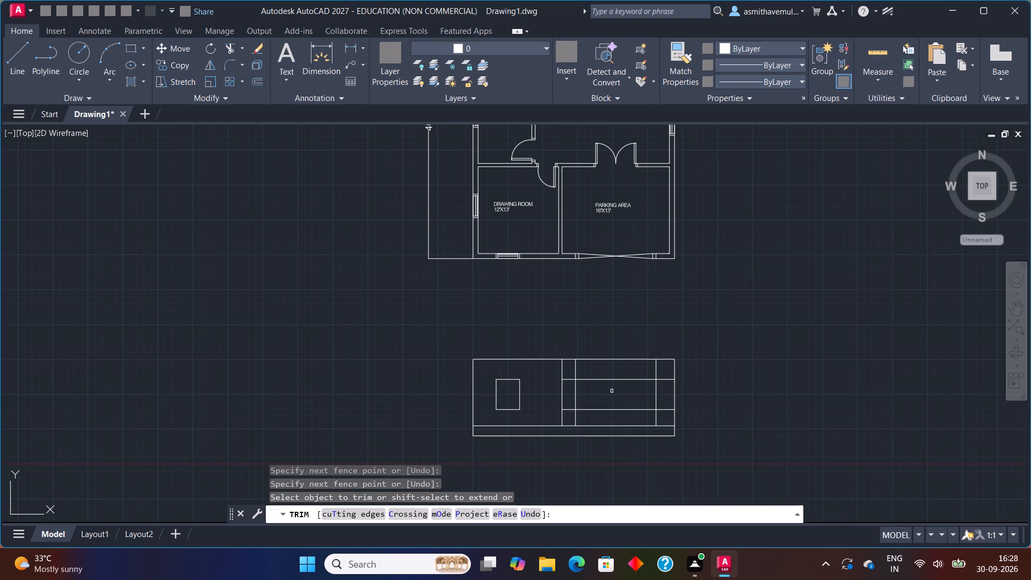
middle_click_drag(598, 379, 585, 326)
scroll(582, 343, "up", 2)
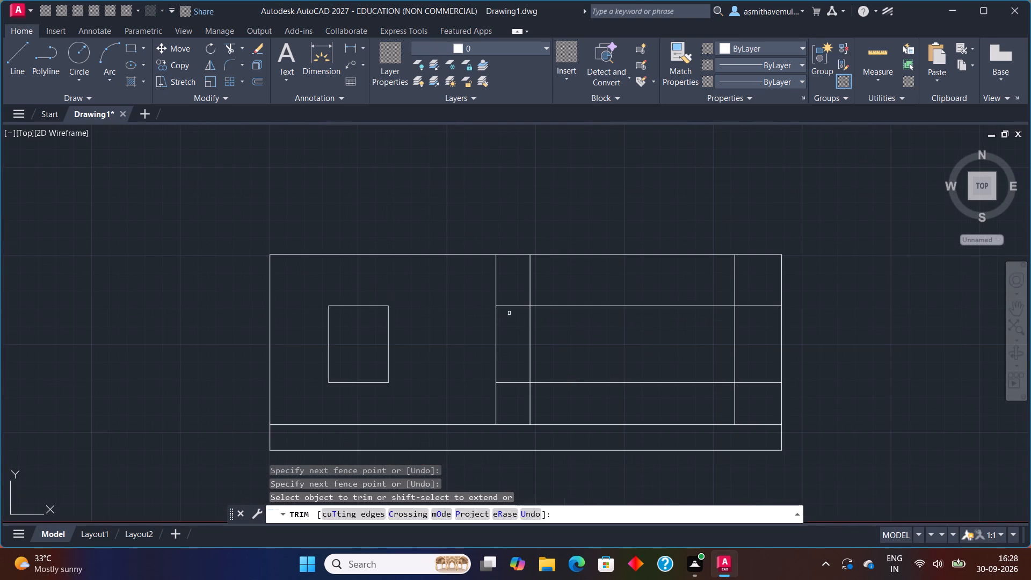
left_click(510, 308)
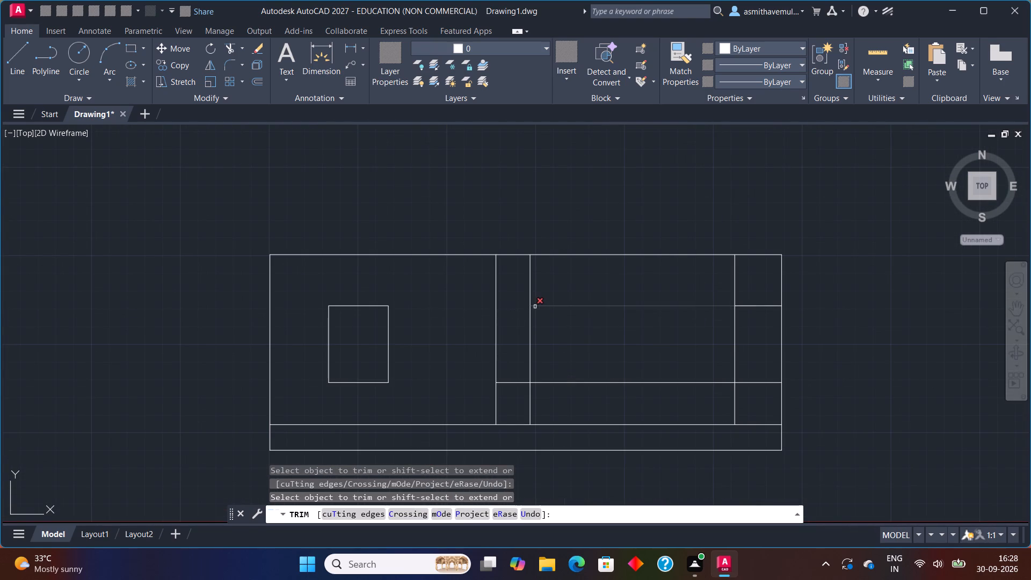
left_click(536, 307)
left_click_drag(512, 385, 518, 358)
left_click_drag(583, 405, 592, 366)
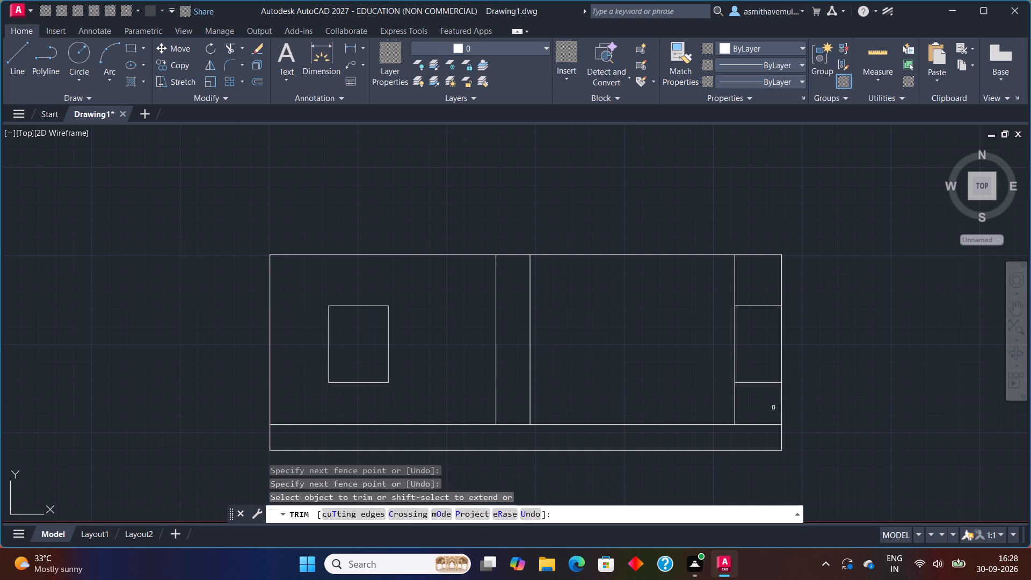
left_click_drag(771, 400, 771, 296)
scroll(776, 300, "down", 1)
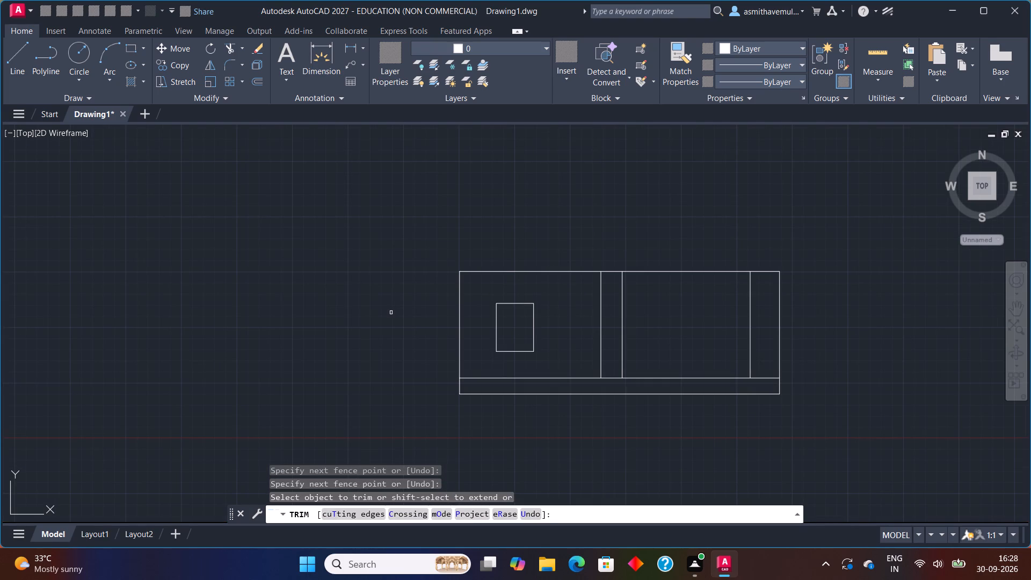
Offset the elevation's top wall line 3' upward as the parapet's top edge.
key("Escape")
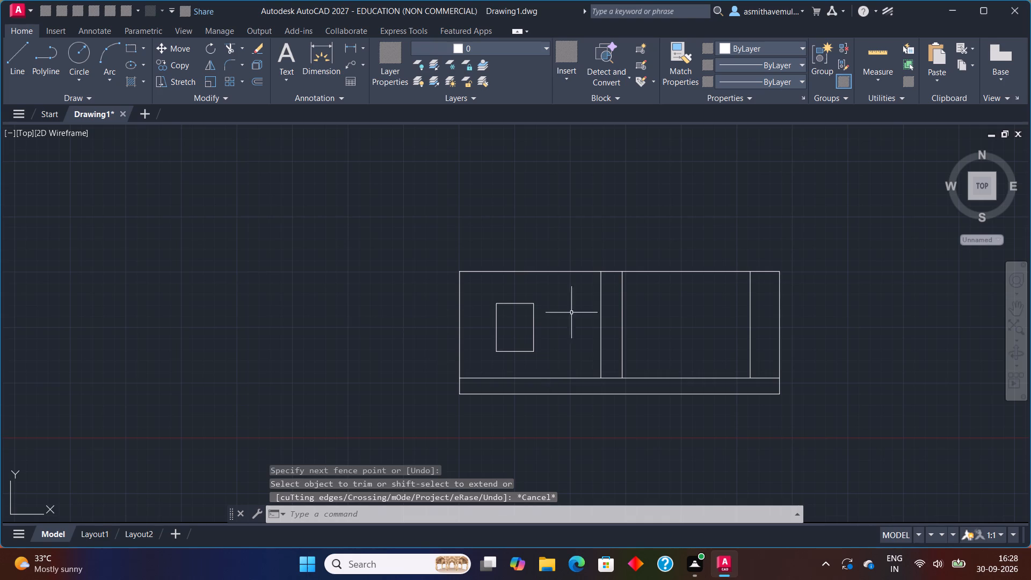
key("o")
key("Return")
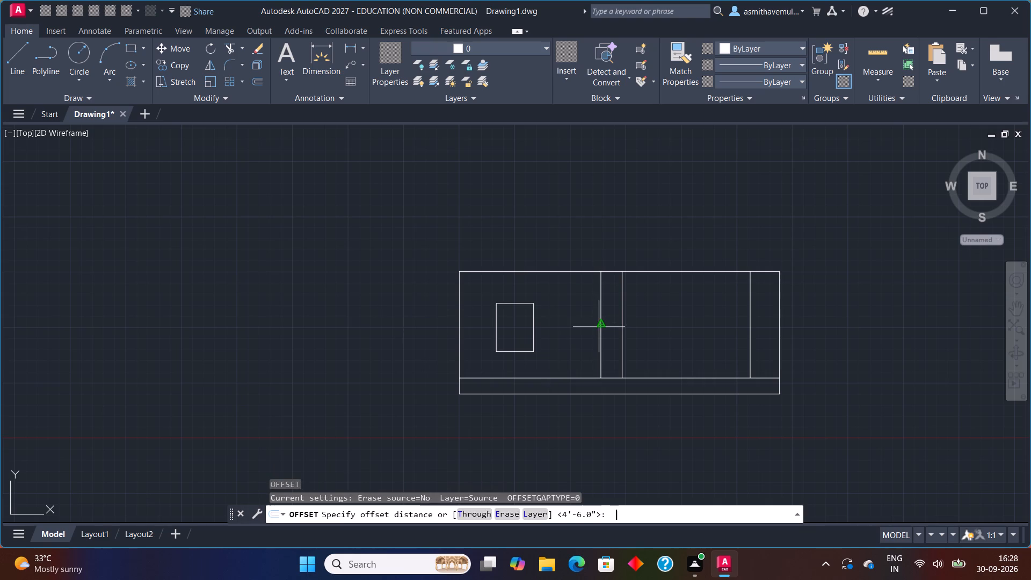
key("3")
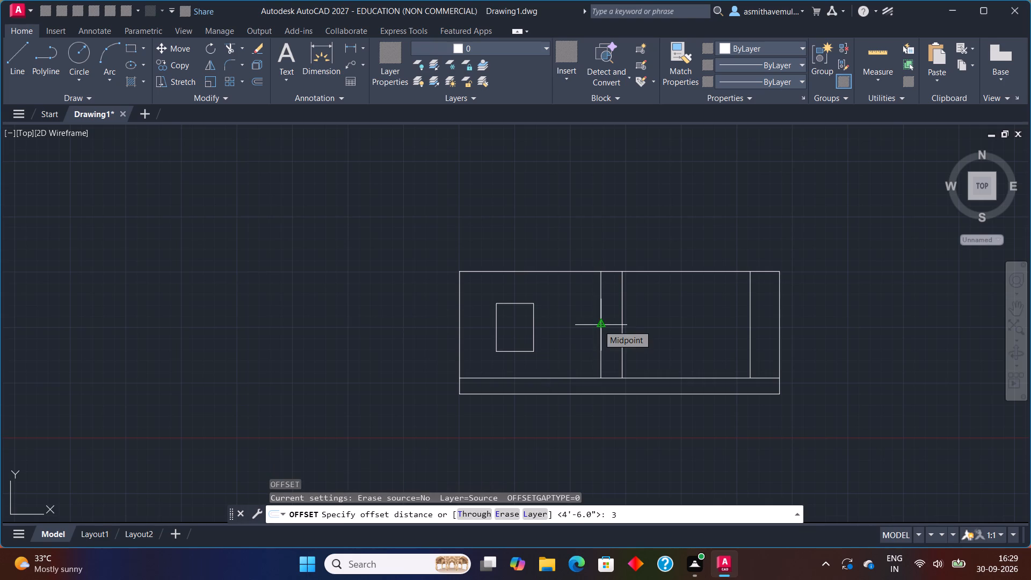
key("apostrophe")
key("Return")
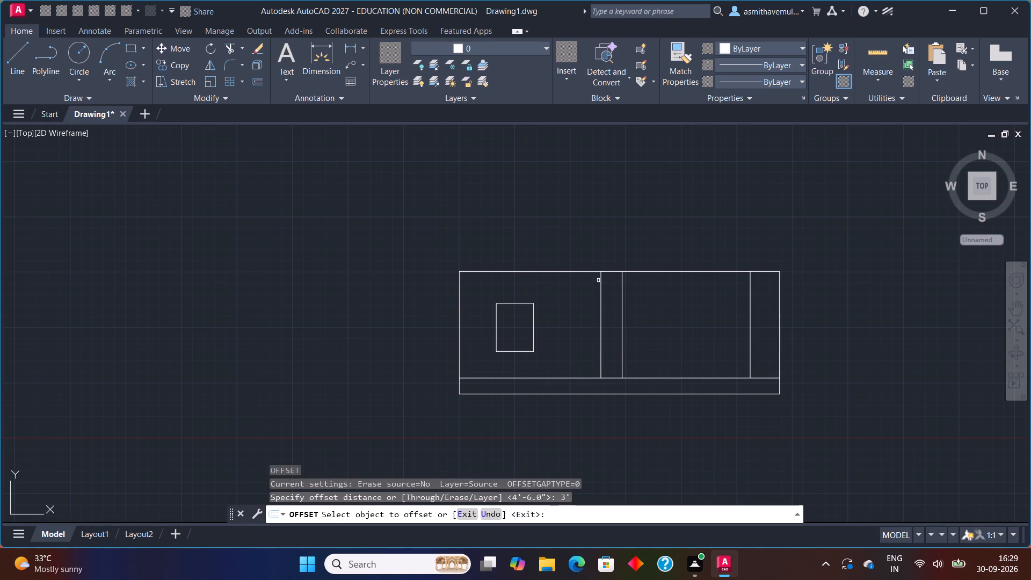
left_click(586, 273)
left_click(600, 246)
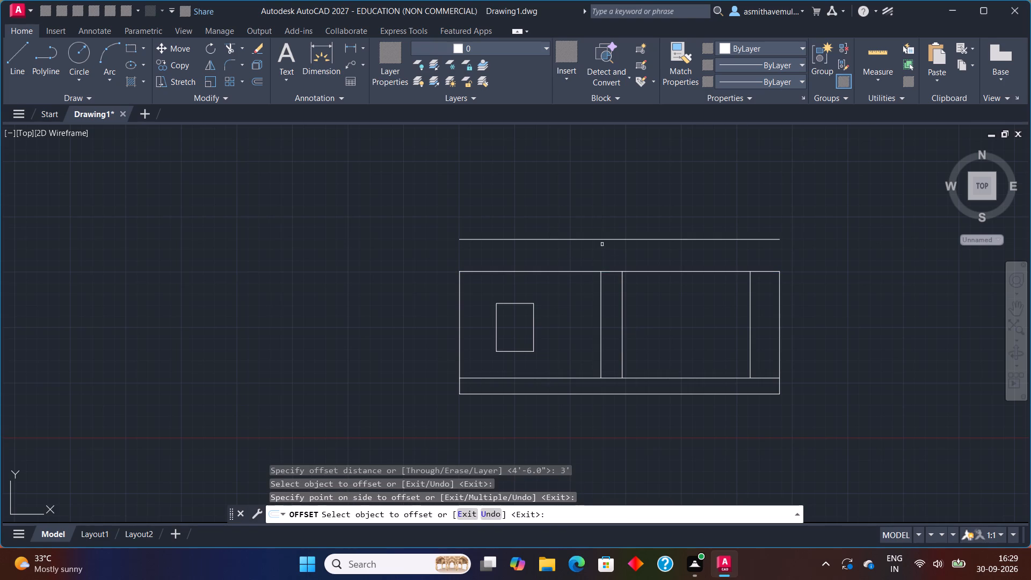
key("Escape")
Extend both outer end wall lines of the elevation up to the offset line above the wall.
type("EX")
type("TEND")
key("Return")
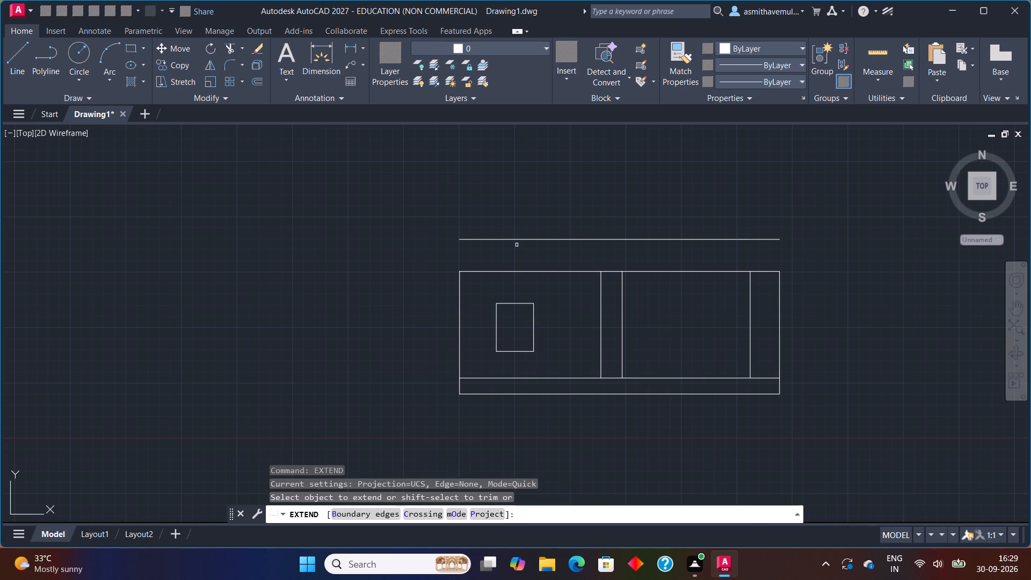
left_click(458, 278)
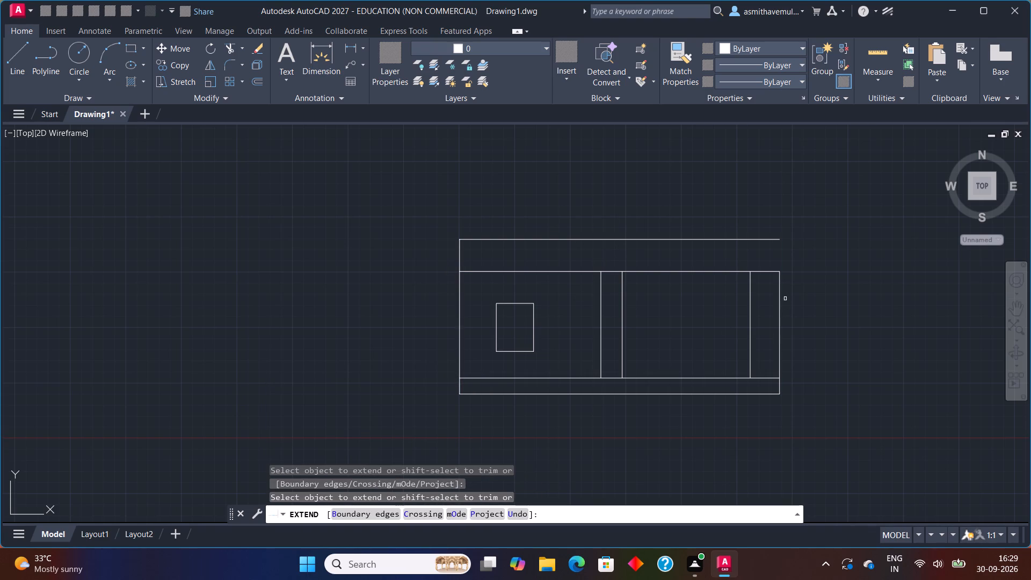
left_click(780, 281)
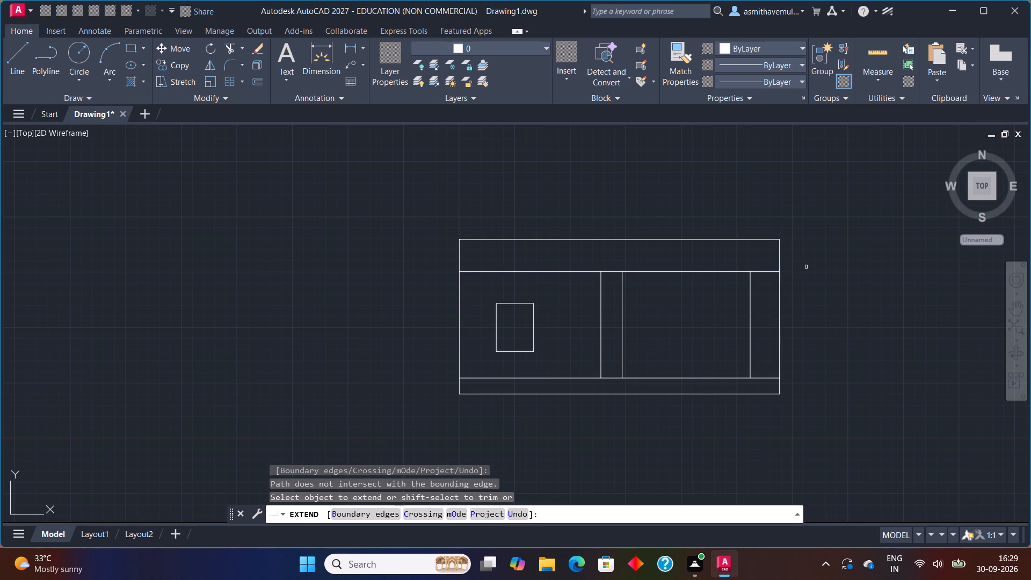
key("Escape")
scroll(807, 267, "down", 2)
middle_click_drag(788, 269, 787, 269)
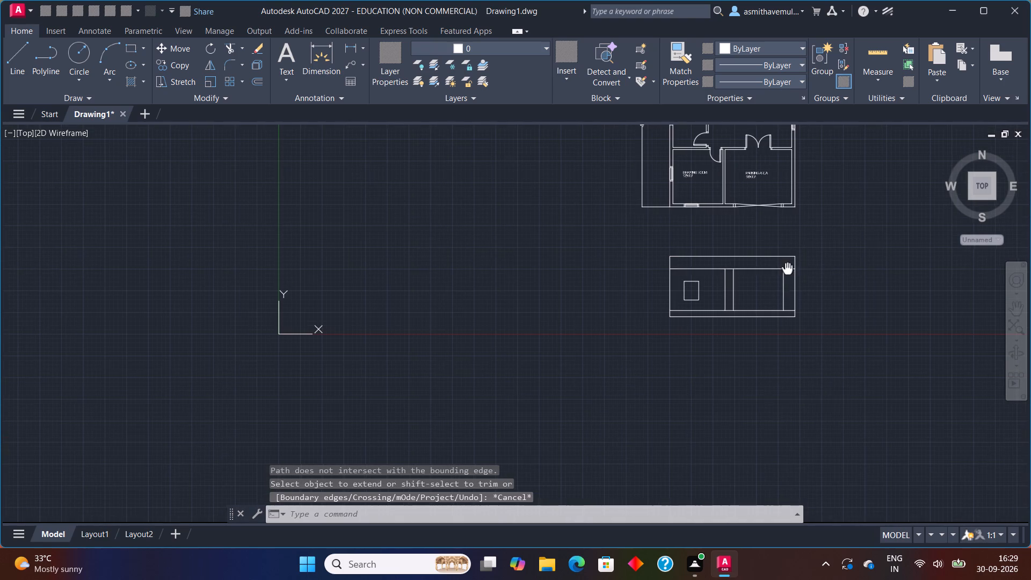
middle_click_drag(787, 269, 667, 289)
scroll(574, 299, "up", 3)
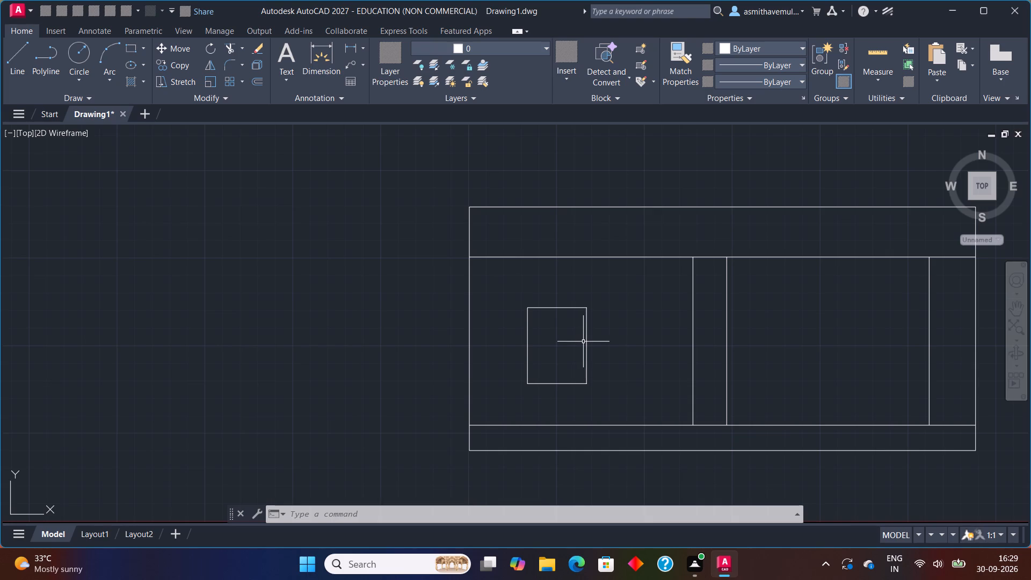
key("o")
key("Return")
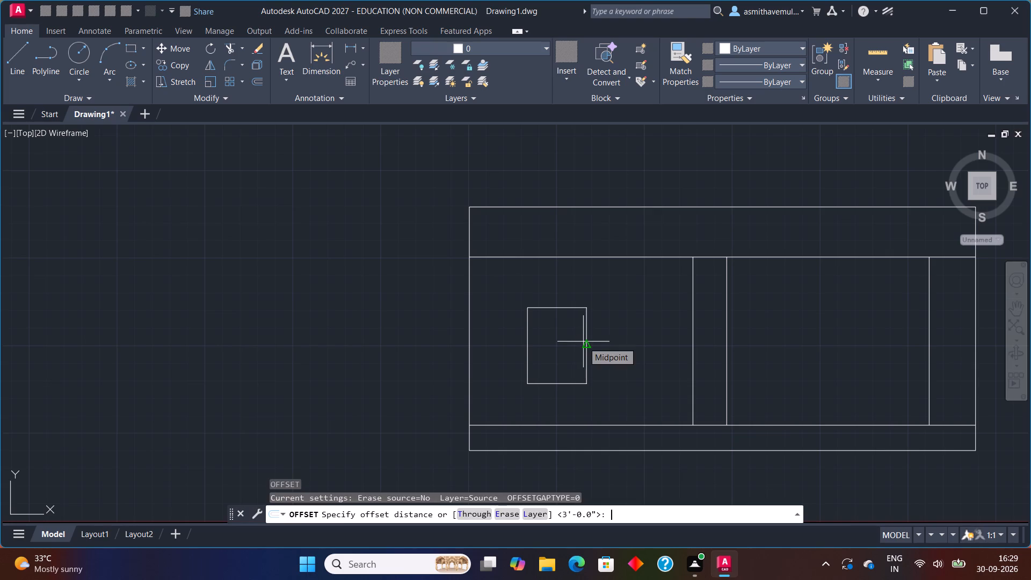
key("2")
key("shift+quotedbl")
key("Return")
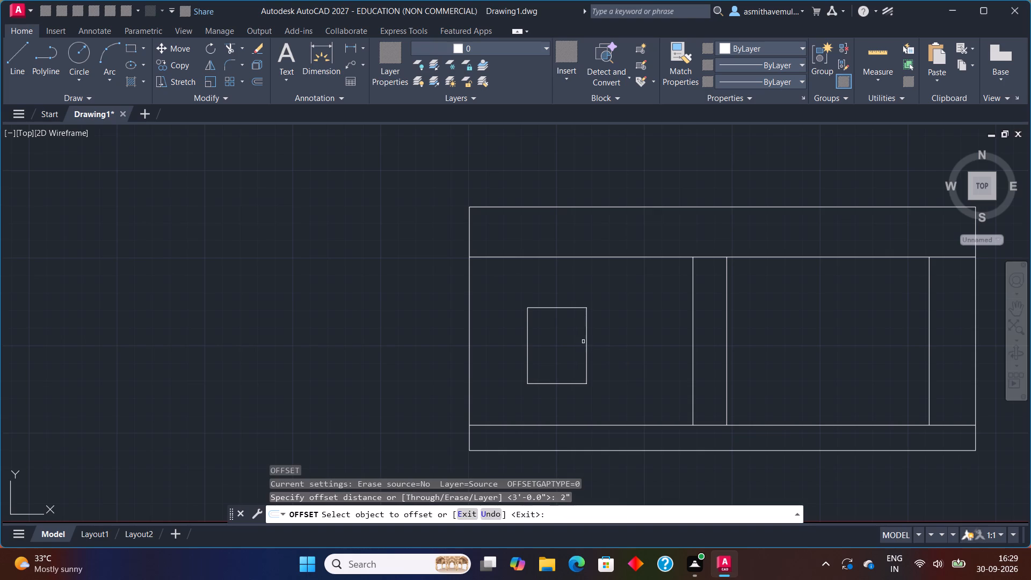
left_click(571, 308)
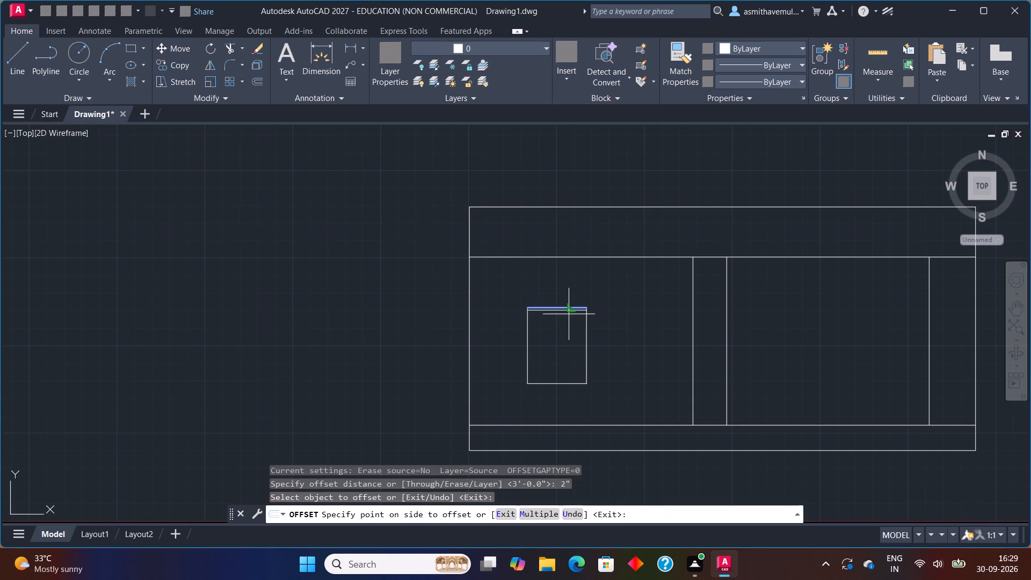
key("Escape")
Join the four edge lines of the elevation's window into one polyline.
left_click_drag(587, 288, 586, 283)
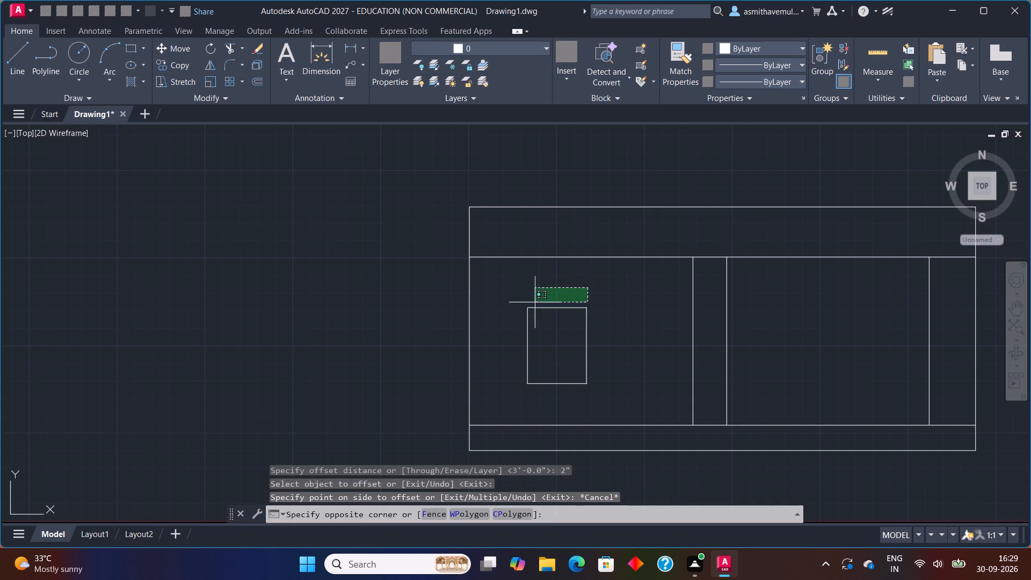
left_click(545, 400)
left_click_drag(543, 356, 522, 353)
key("j")
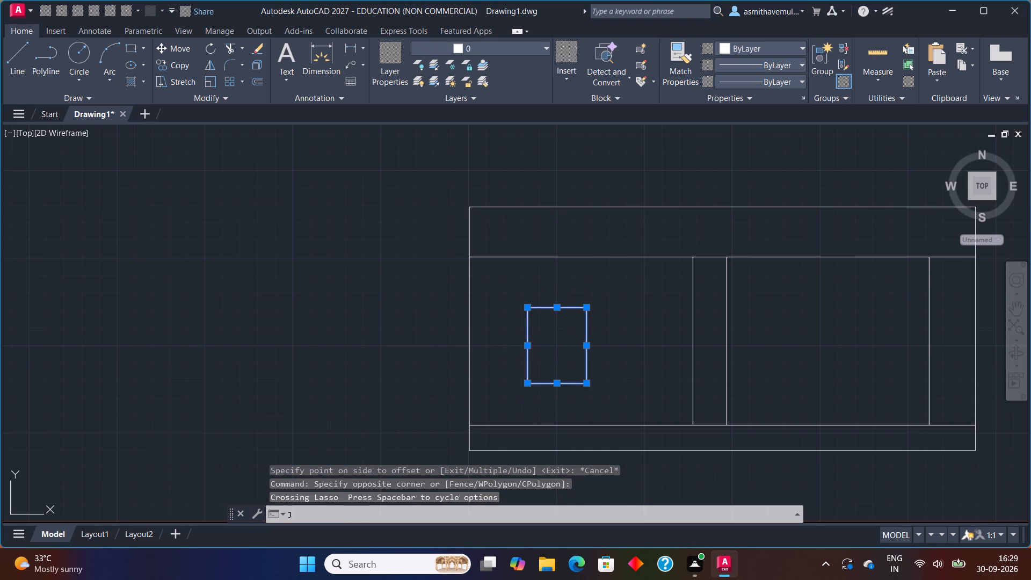
key("Return")
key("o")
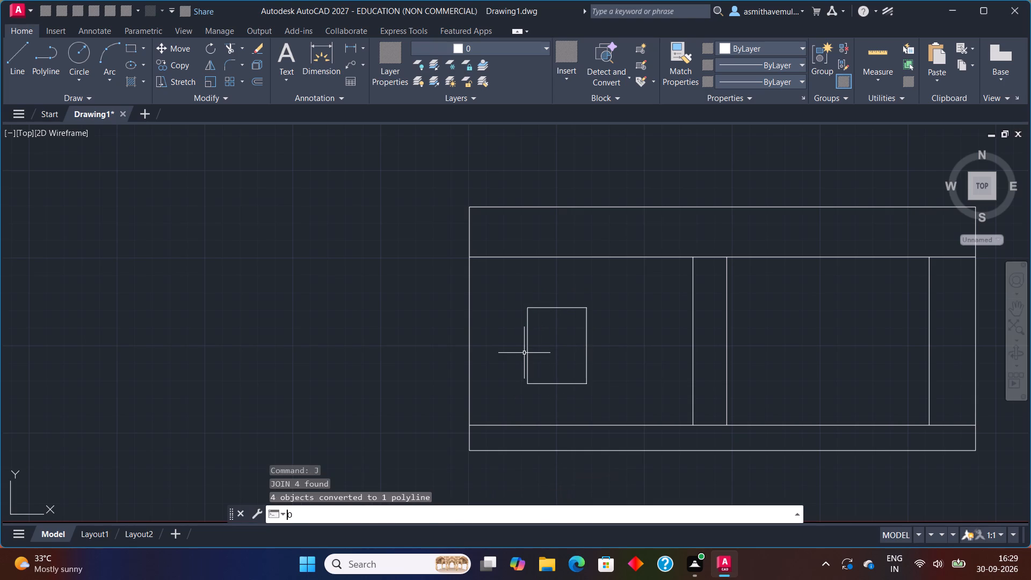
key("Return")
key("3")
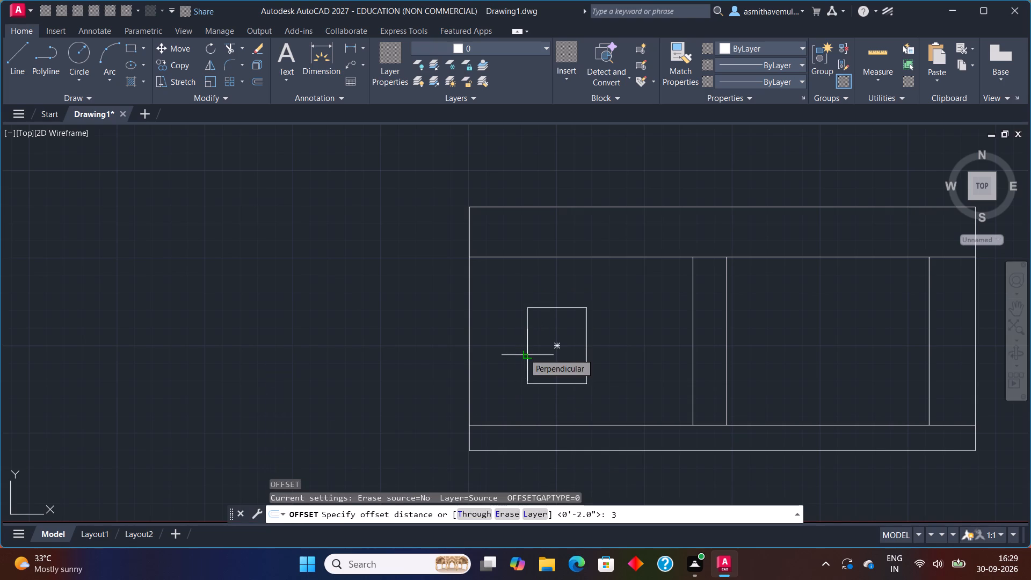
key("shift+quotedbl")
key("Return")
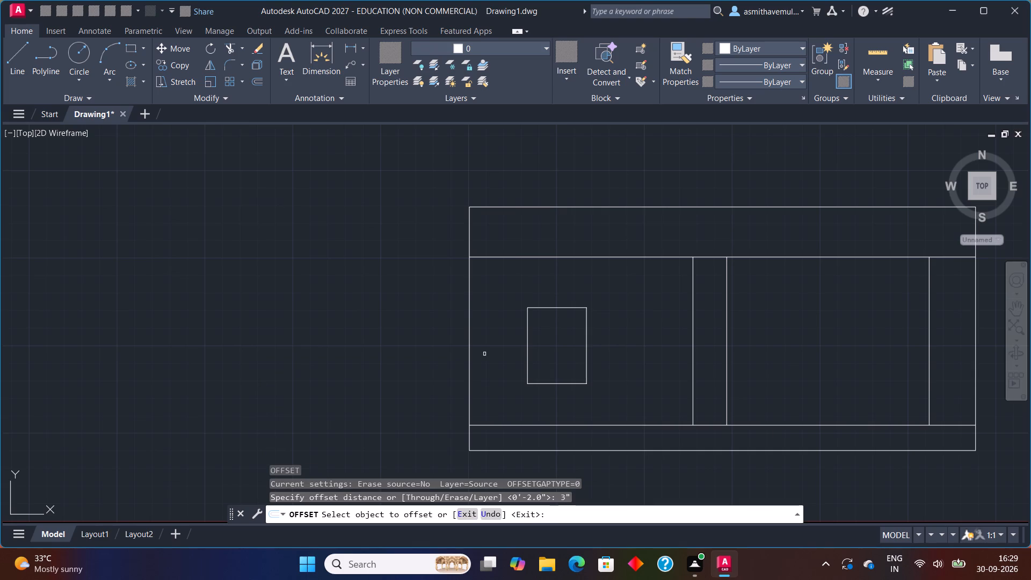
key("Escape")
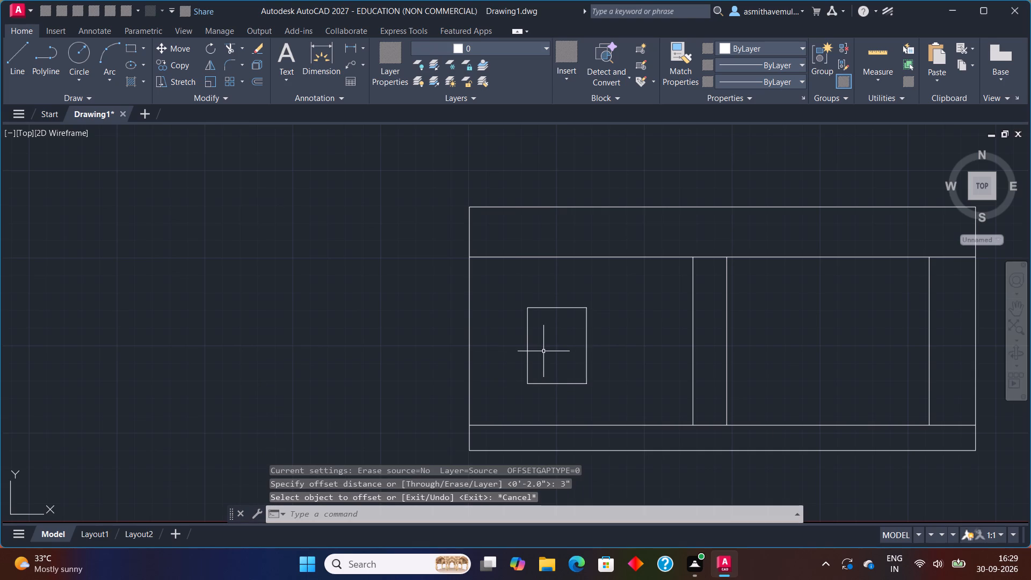
Offset the joined window outline 3" inward to form the window frame.
key("o")
key("Return")
type("3\"")
key("Return")
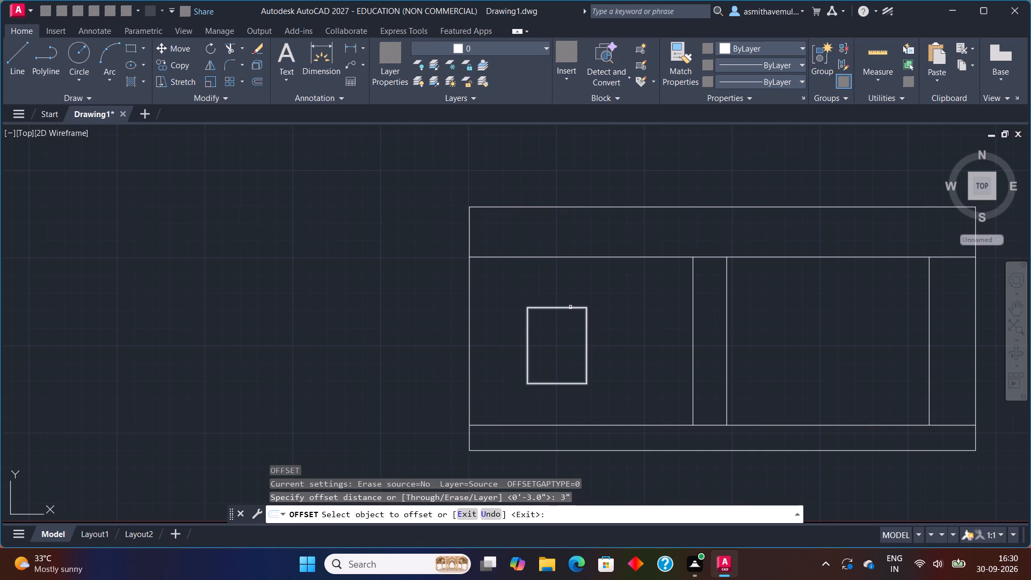
left_click(570, 308)
left_click(563, 326)
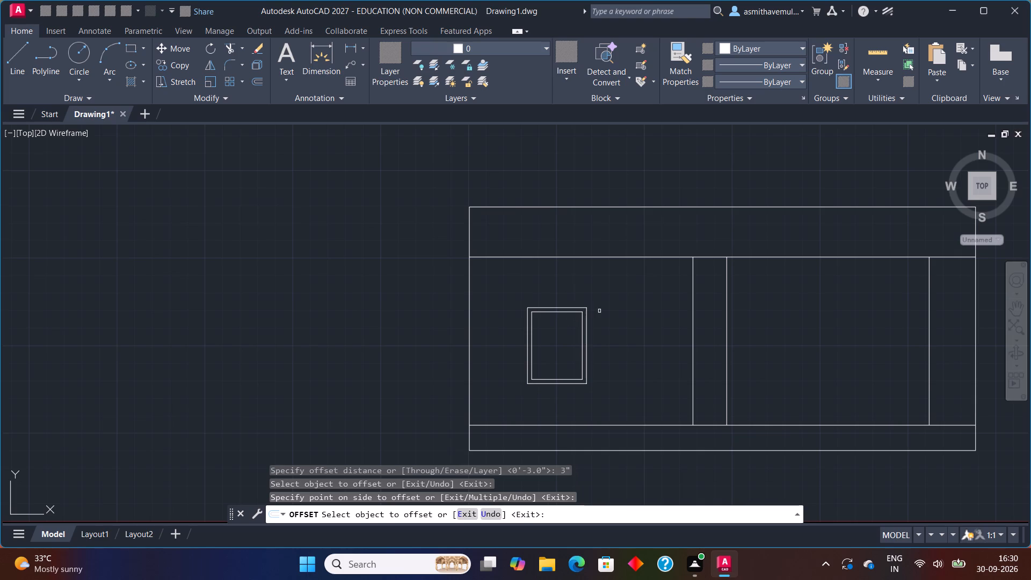
key("Escape")
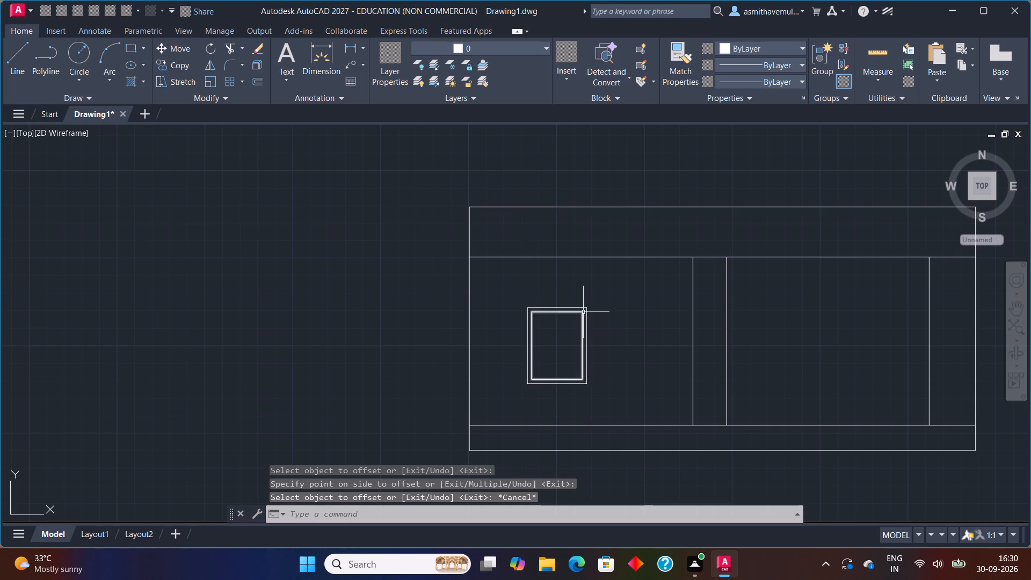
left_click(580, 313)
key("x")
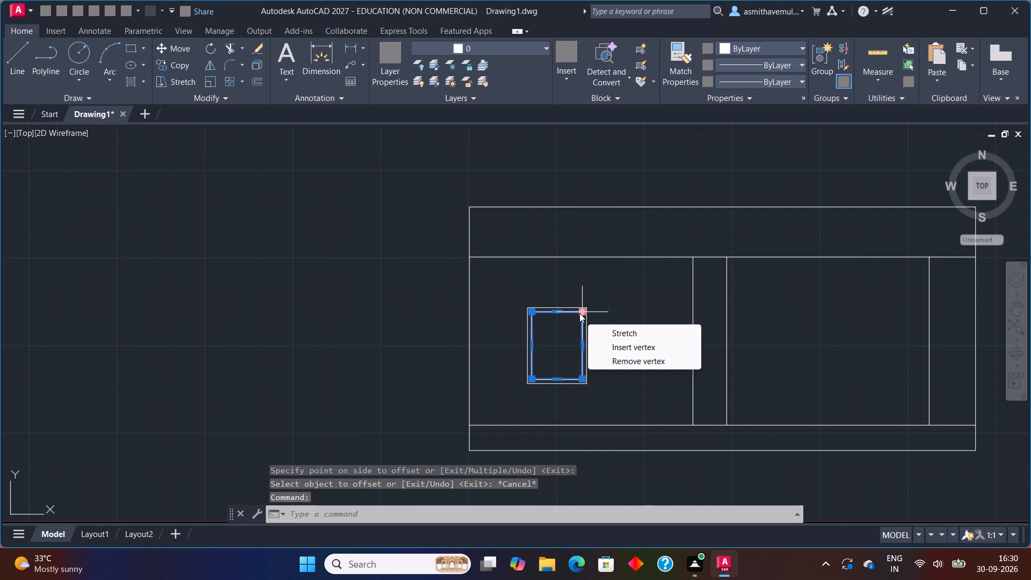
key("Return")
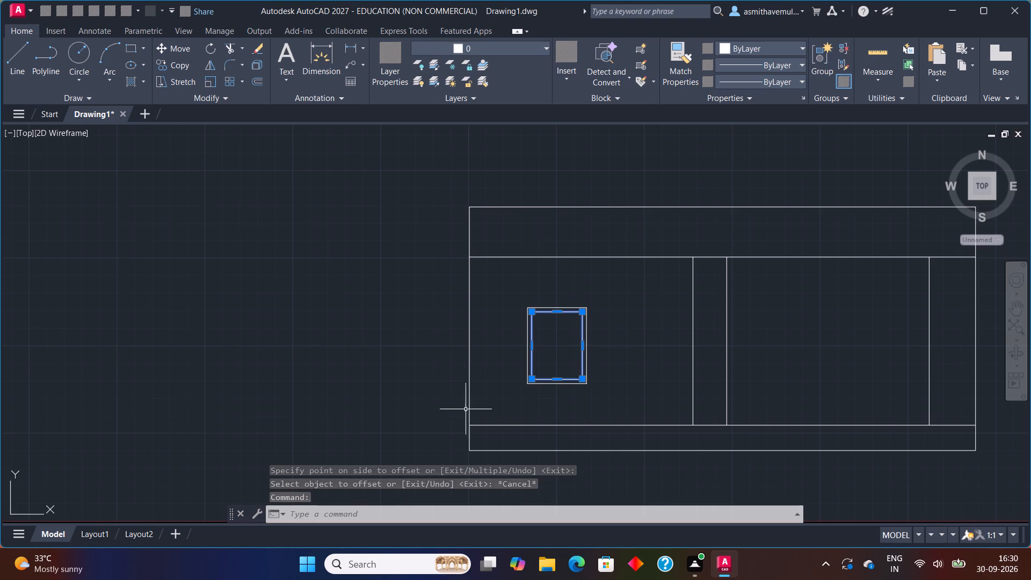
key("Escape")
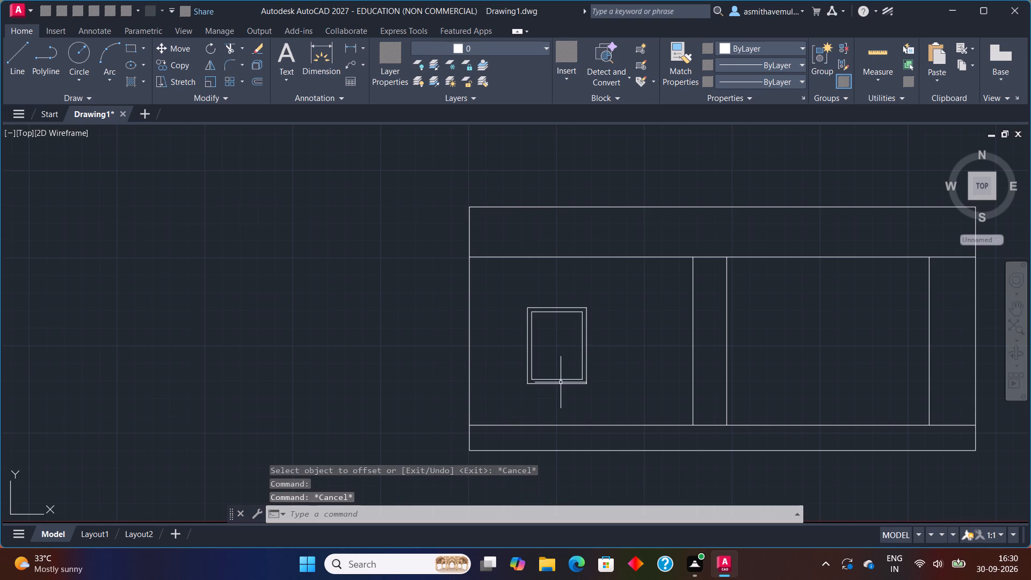
Explode the inner rectangle of the window frame into separate lines.
left_click(564, 380)
key("z")
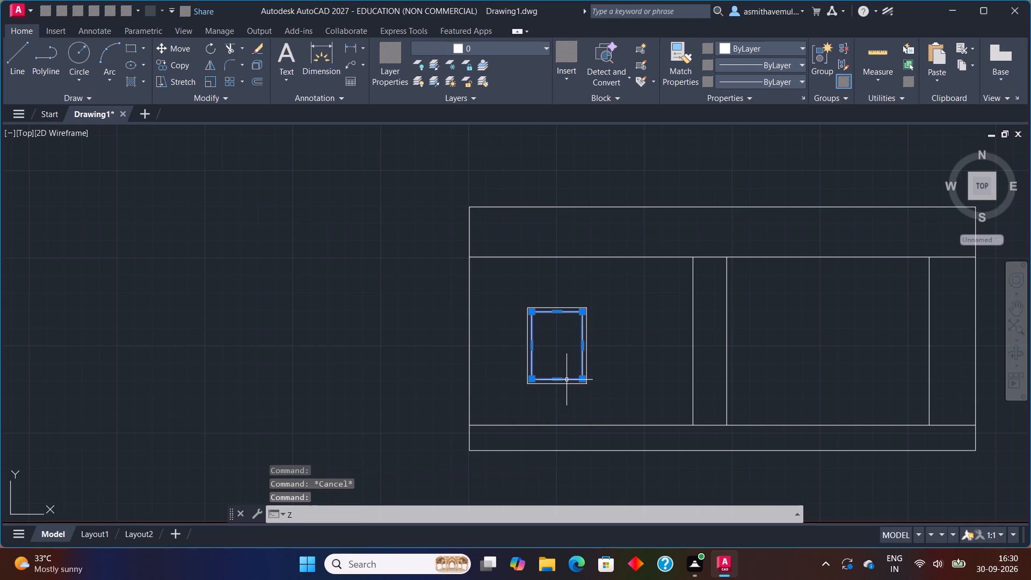
key("BackSpace")
key("x")
key("Return")
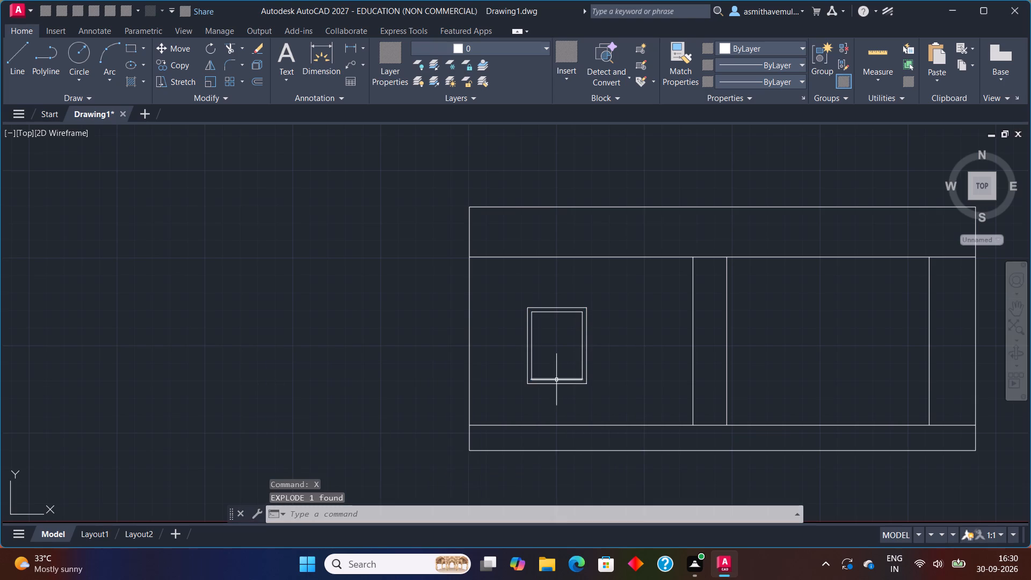
Draw a vertical centre line in the window from the inner frame's bottom edge midpoint to its top edge midpoint.
scroll(556, 380, "up", 2)
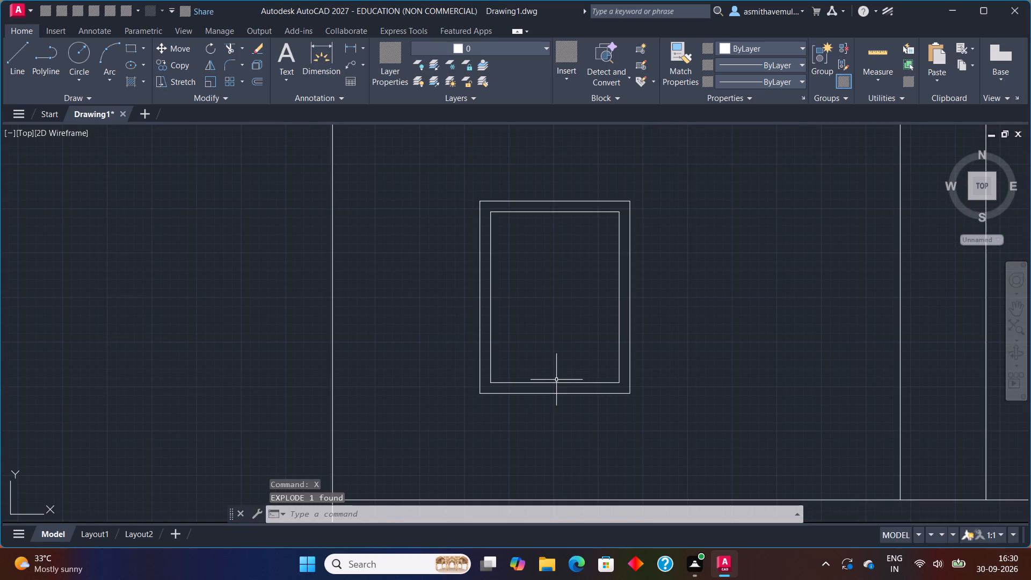
key("l")
key("Return")
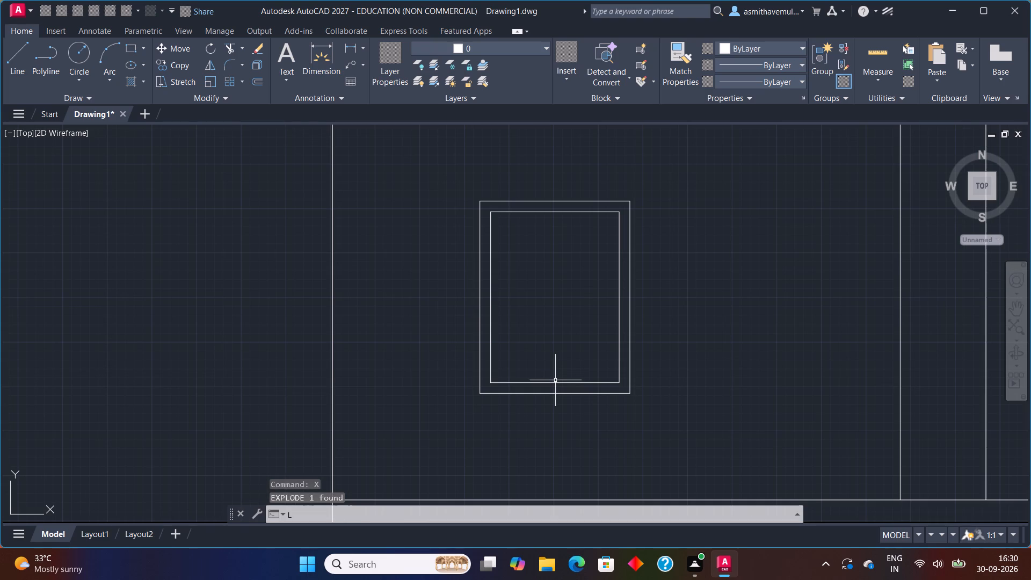
left_click(553, 381)
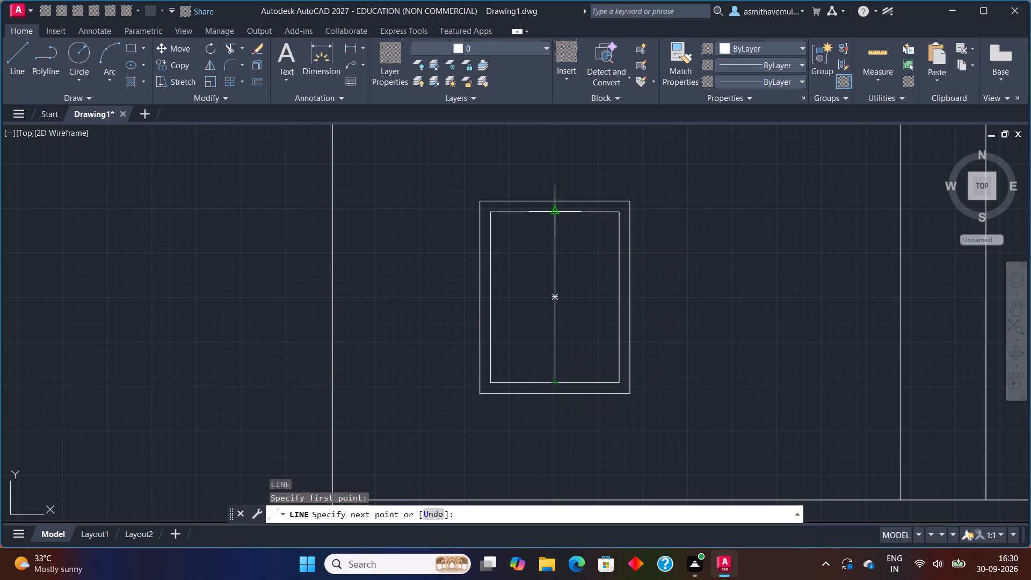
left_click_drag(556, 211, 558, 218)
key("Escape")
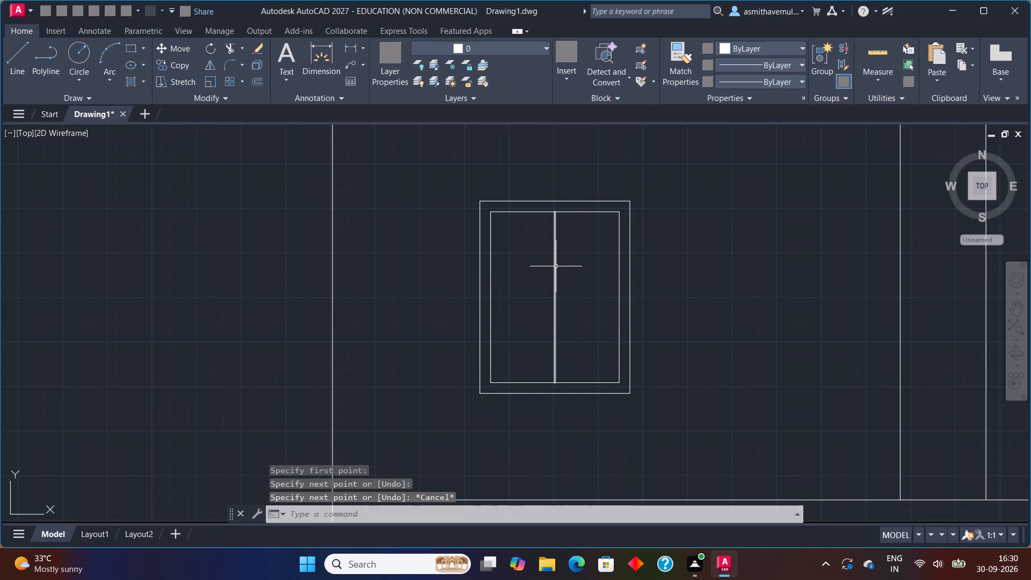
Offset the window's vertical centre line 1" to each side to form the central mullion.
key("o")
key("Return")
key("2")
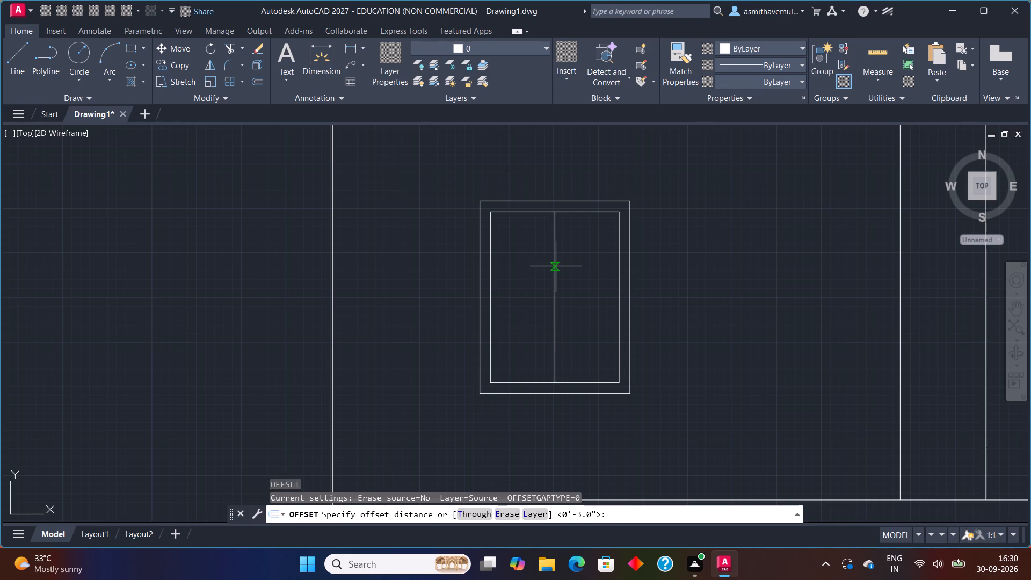
key("BackSpace")
key("1")
key("shift+quotedbl")
key("Return")
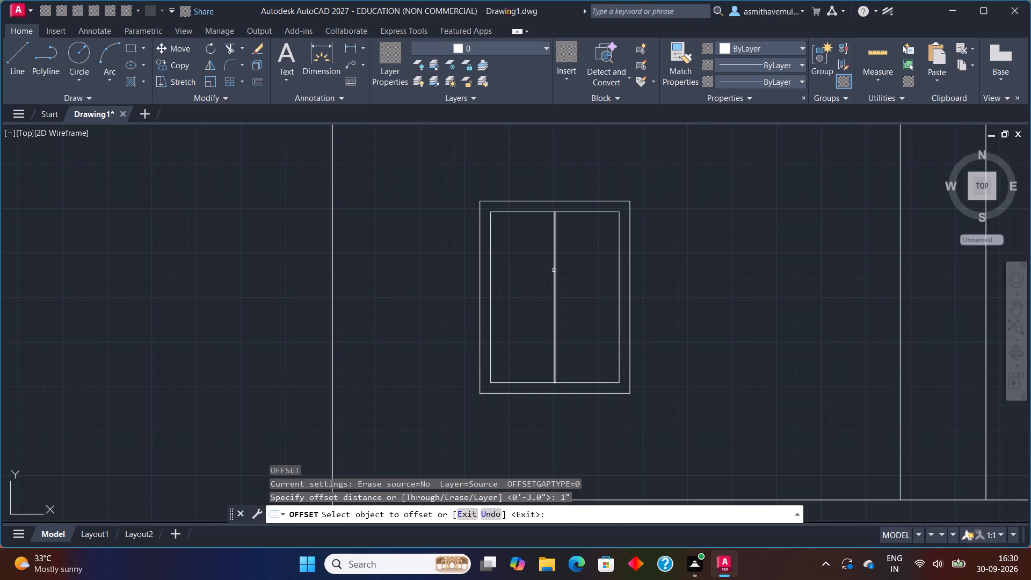
left_click(554, 271)
left_click(564, 275)
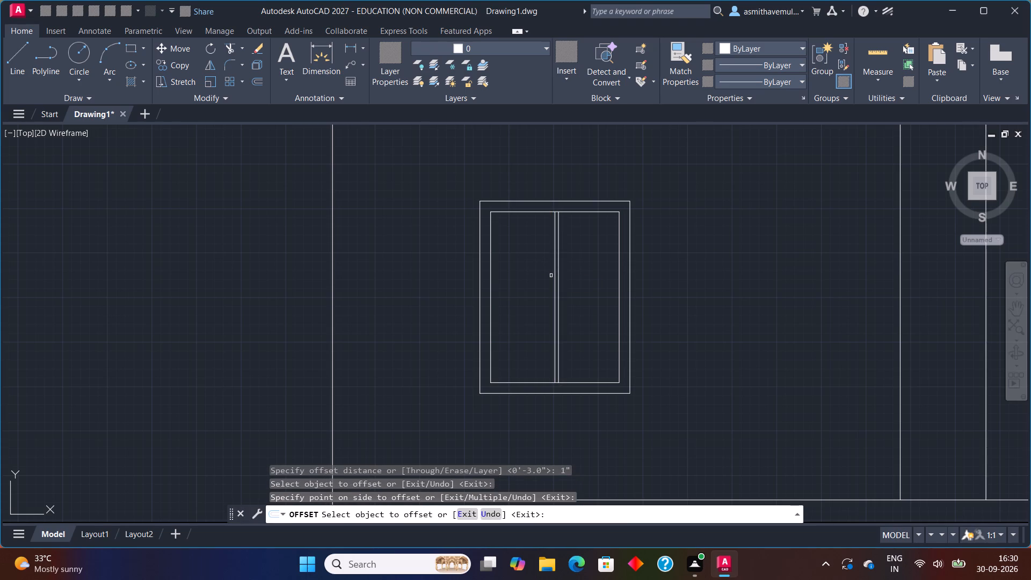
left_click(554, 275)
left_click(540, 275)
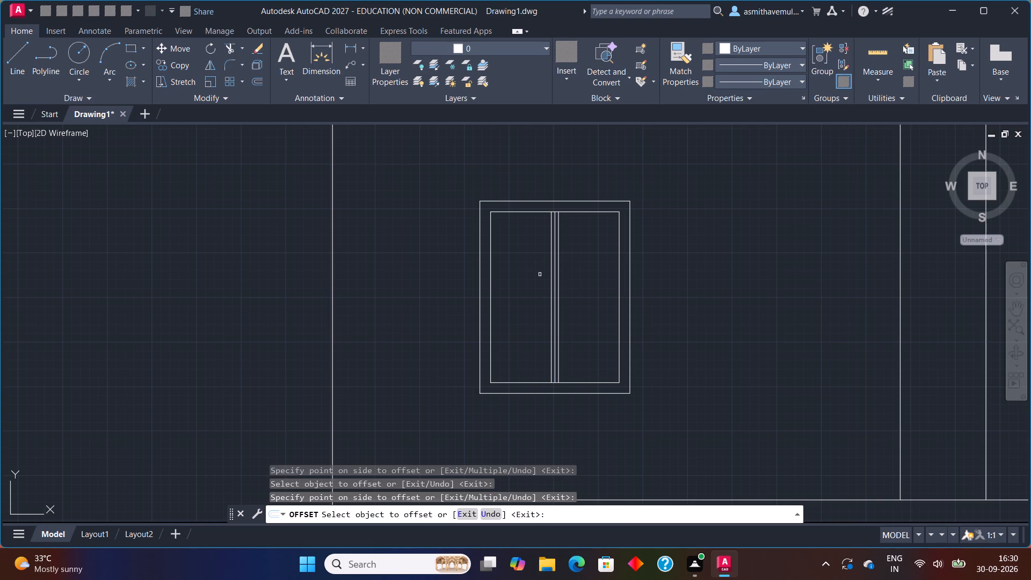
key("Escape")
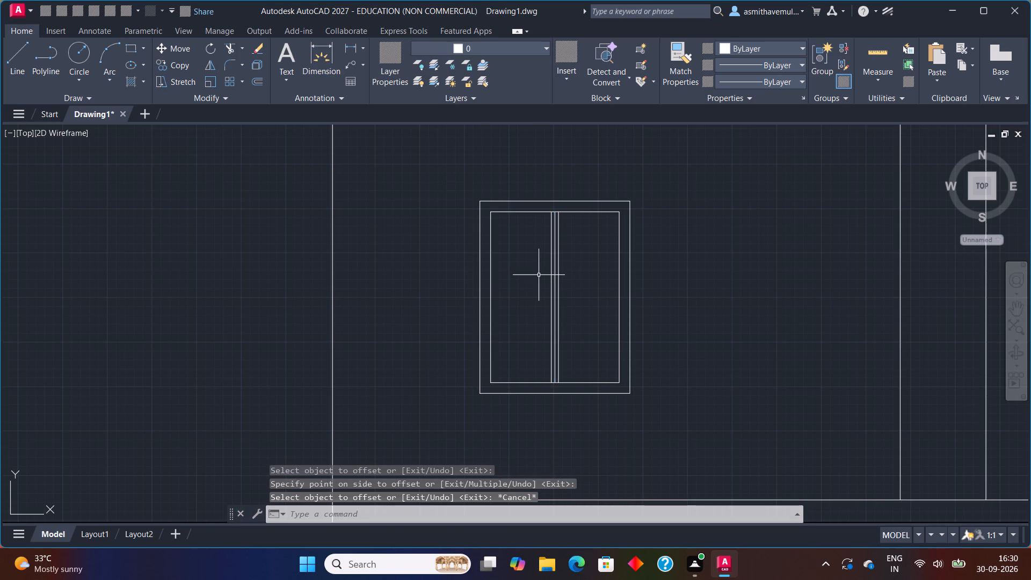
Delete the original centre line between the two mullion lines of the window.
scroll(569, 257, "up", 1)
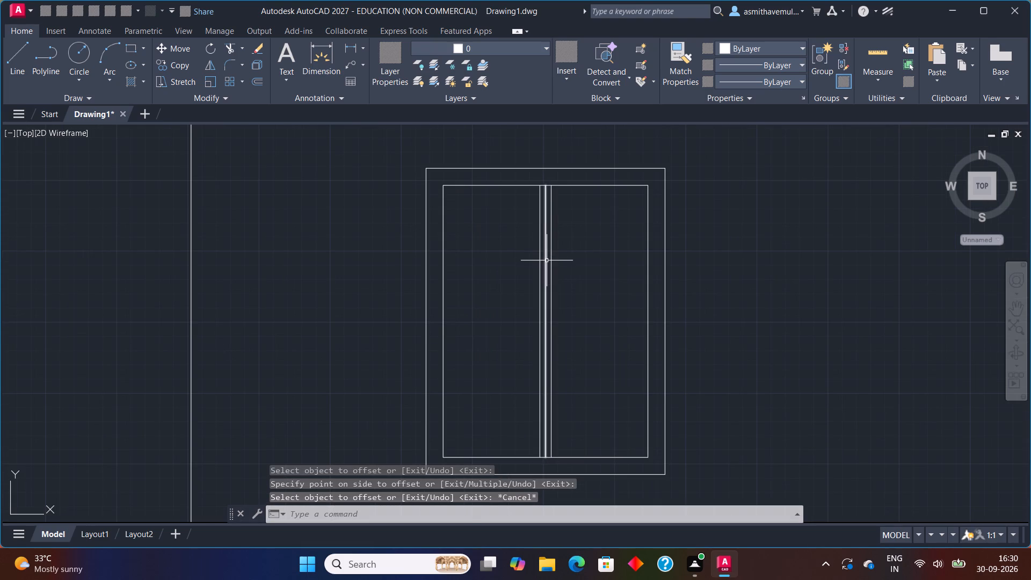
left_click(547, 261)
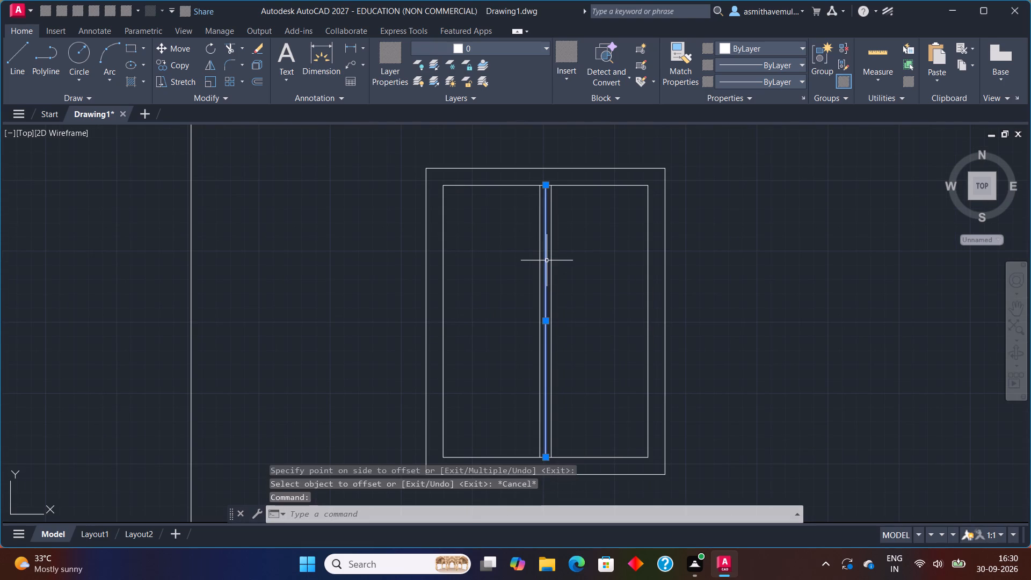
key("Delete")
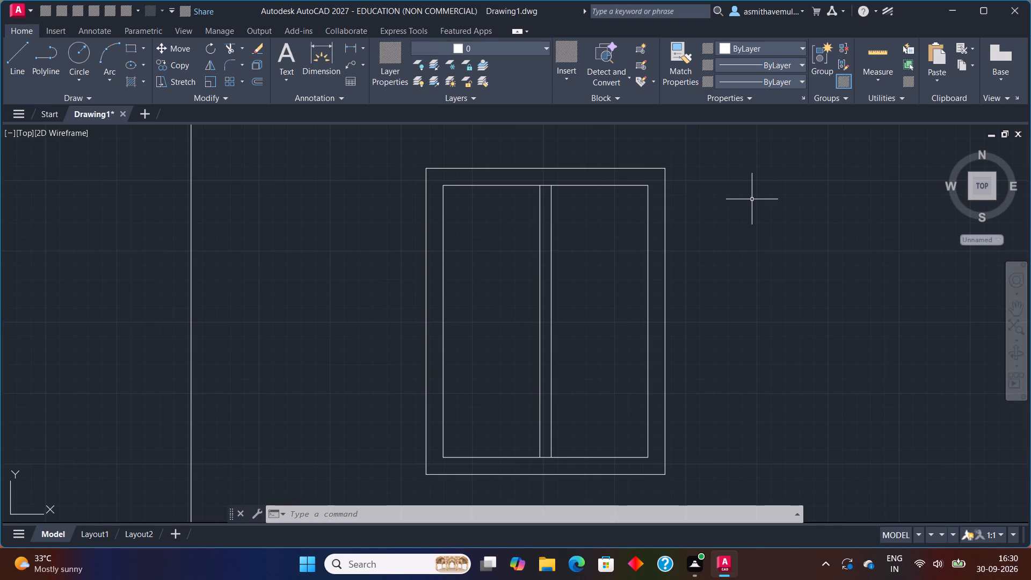
Trim the inner frame's top and bottom edges between the two mullion lines, leaving two separate window panes.
type("TR")
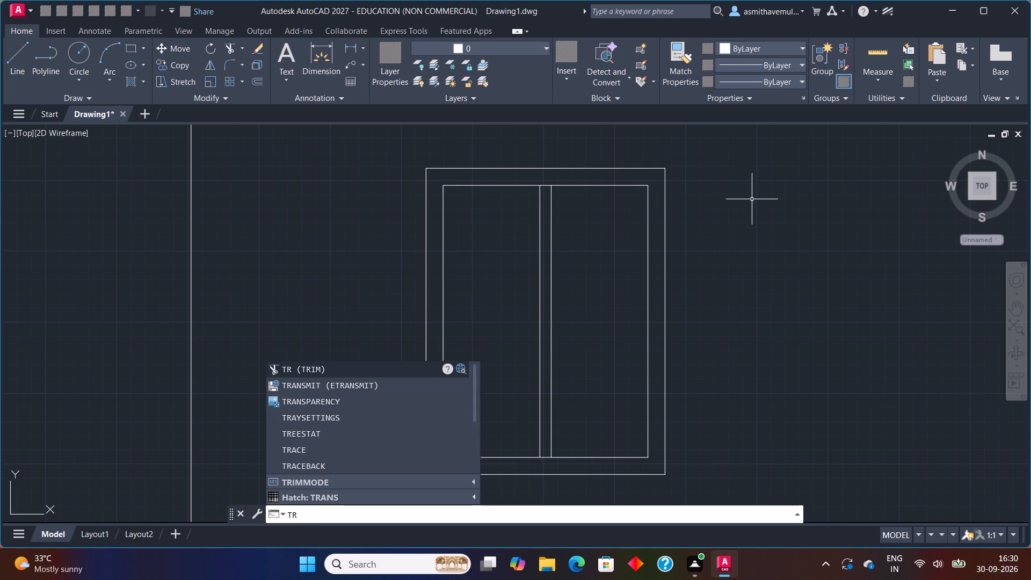
type("IM")
key("Return")
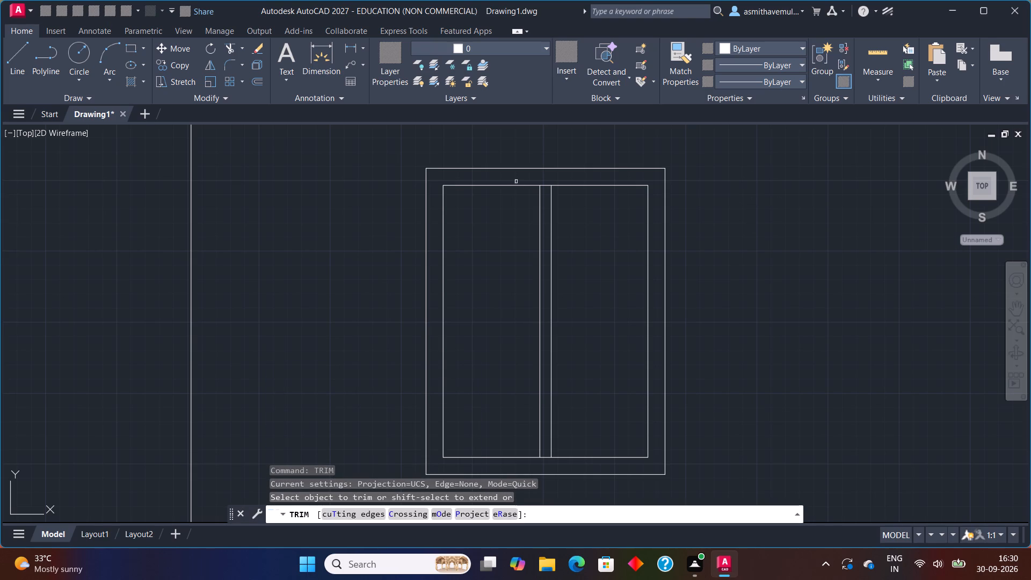
scroll(548, 180, "up", 2)
left_click_drag(542, 187, 534, 211)
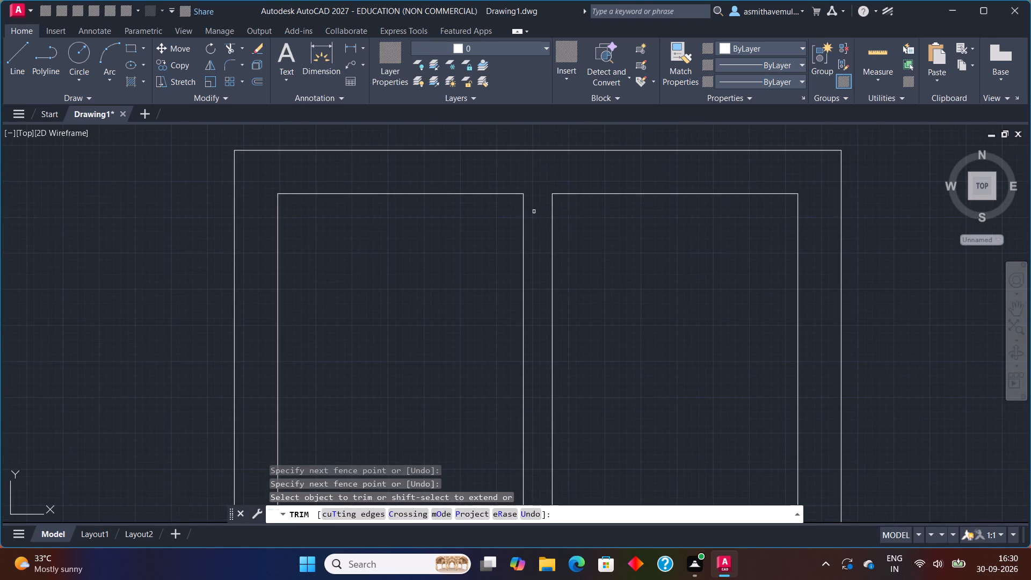
scroll(521, 251, "down", 2)
scroll(533, 322, "down", 1)
middle_click_drag(518, 388, 557, 285)
scroll(569, 322, "up", 1)
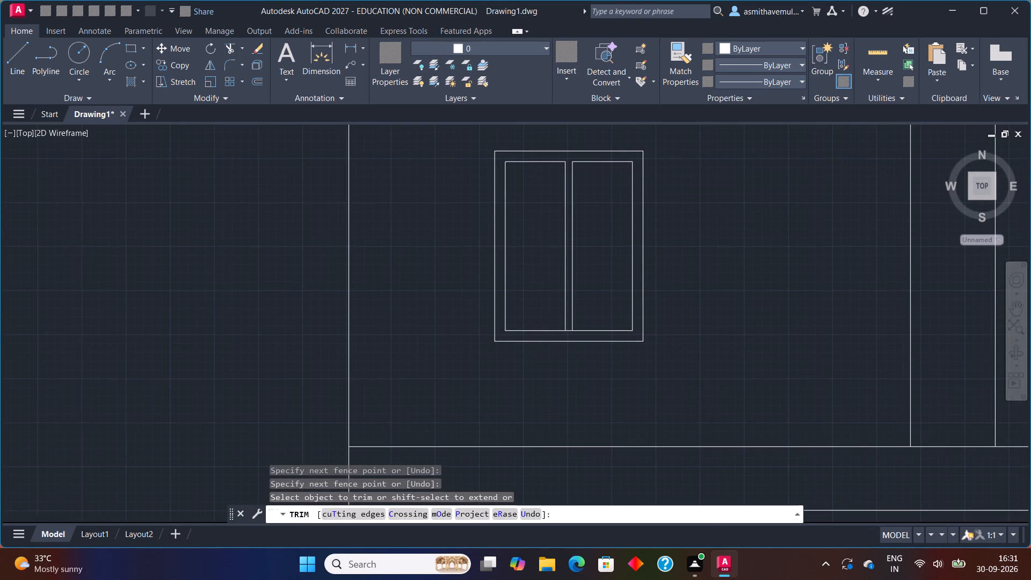
scroll(569, 322, "up", 1)
left_click_drag(569, 325, 563, 351)
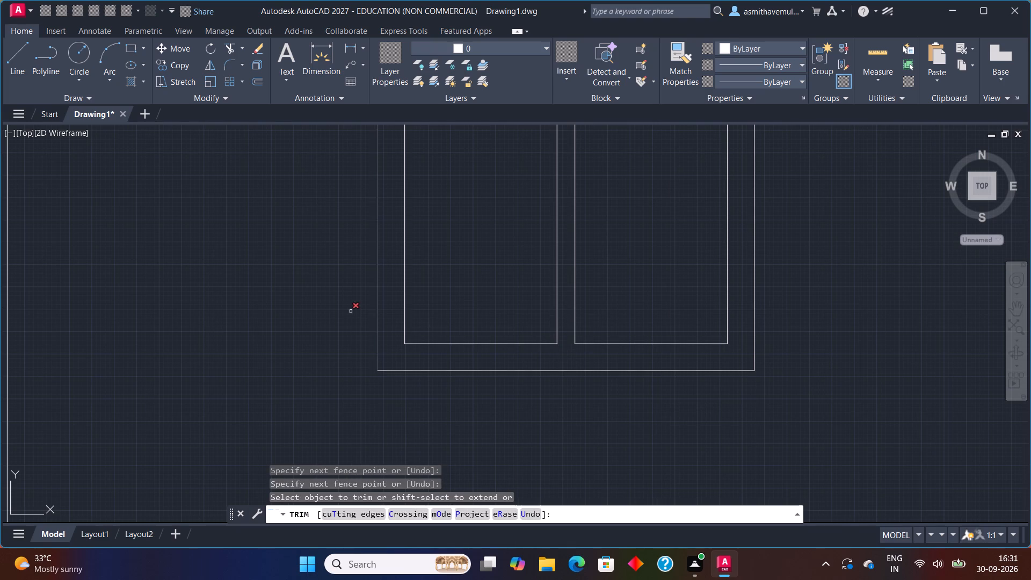
key("Escape")
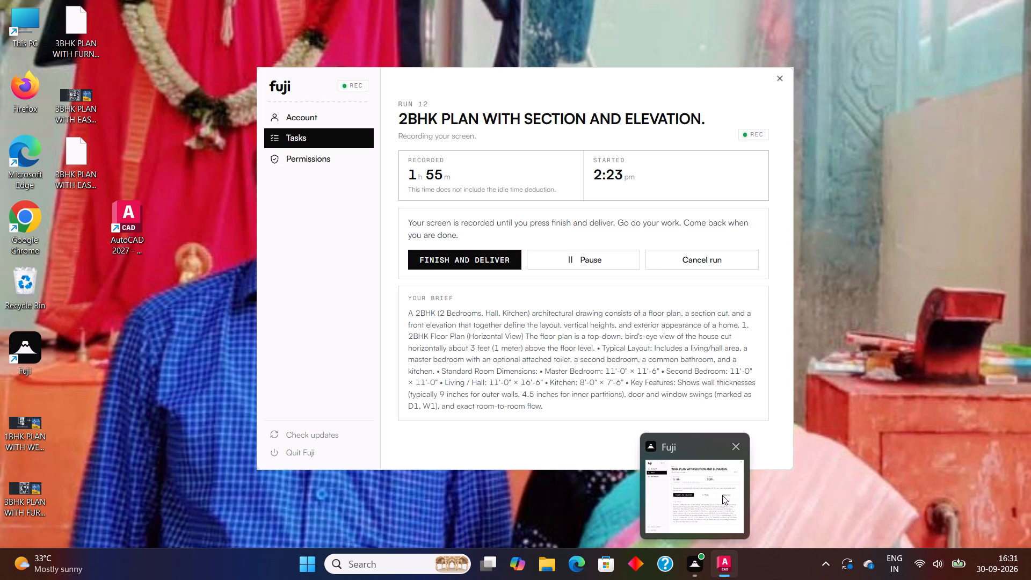
Draw an open shutter in the left pane from its top-left to bottom-left corner, with slanted edges and a vertical edge about 3'-3.6" long.
scroll(615, 294, "down", 1)
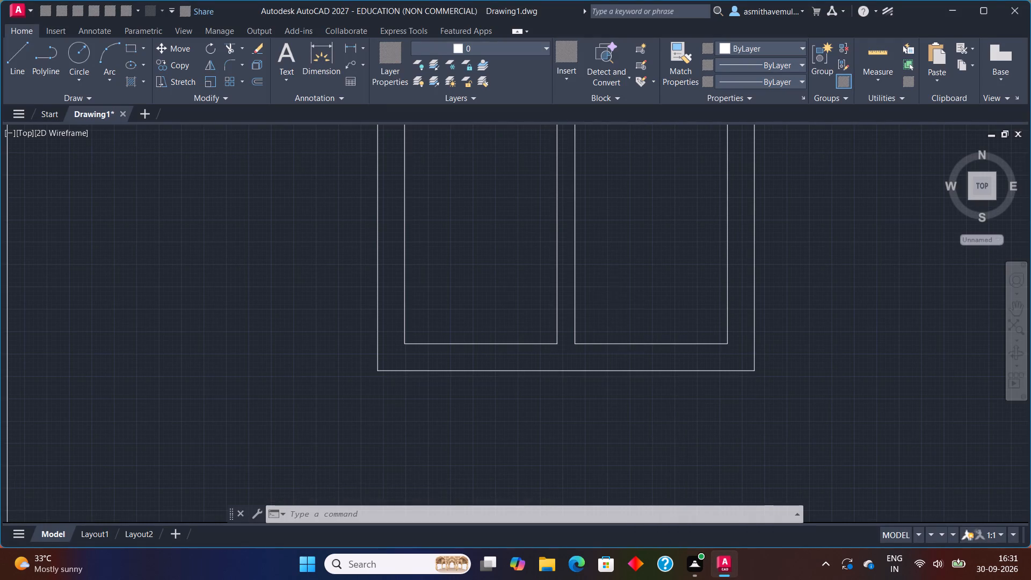
middle_click_drag(614, 263, 536, 356)
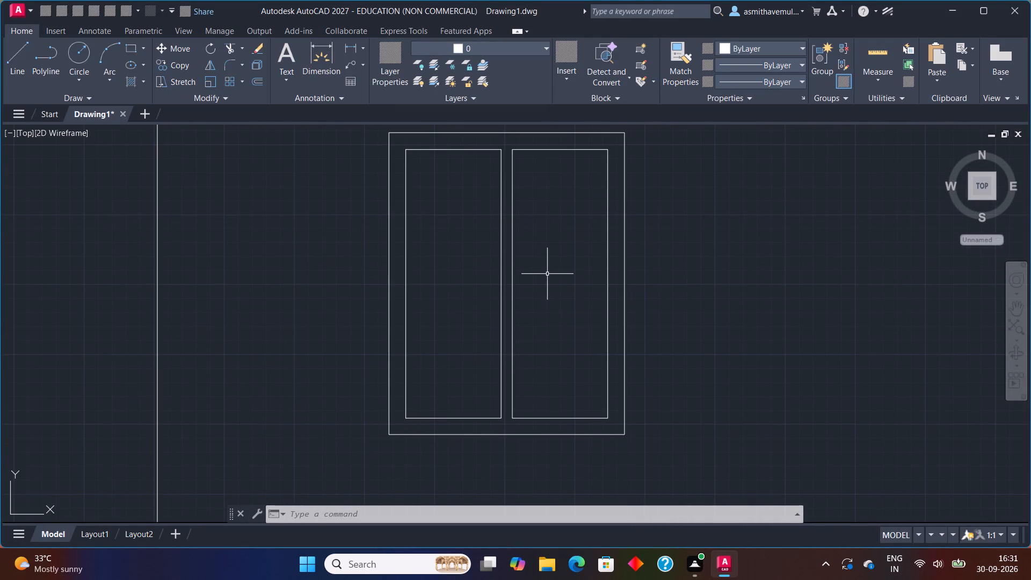
key("l")
key("Return")
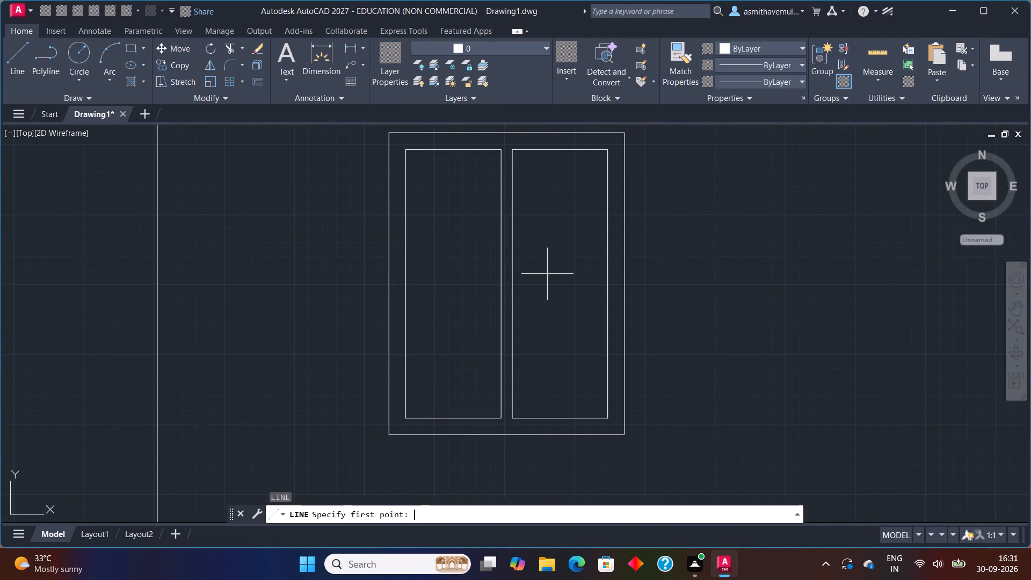
left_click(403, 151)
key("F8")
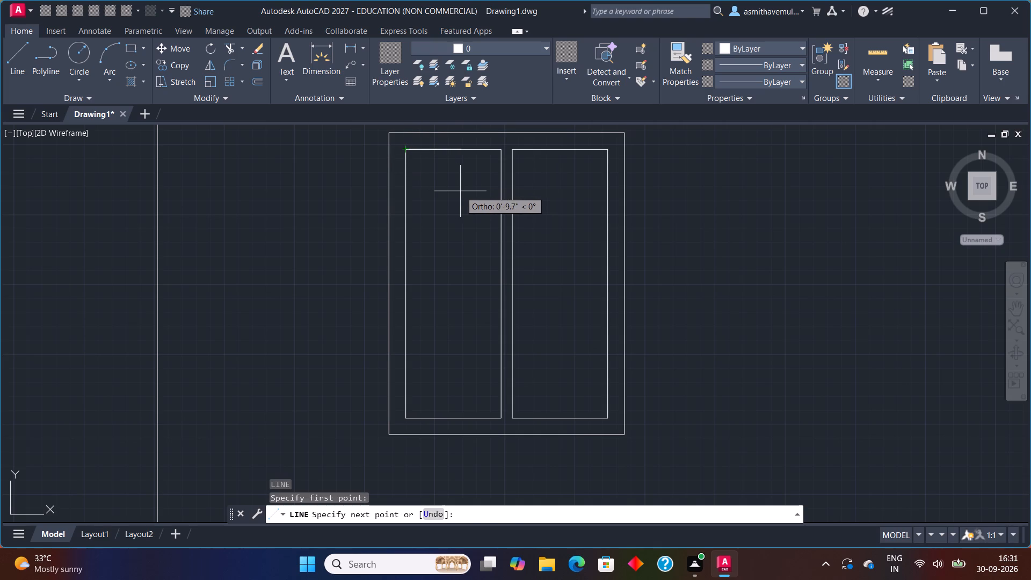
left_click(486, 173)
key("F8")
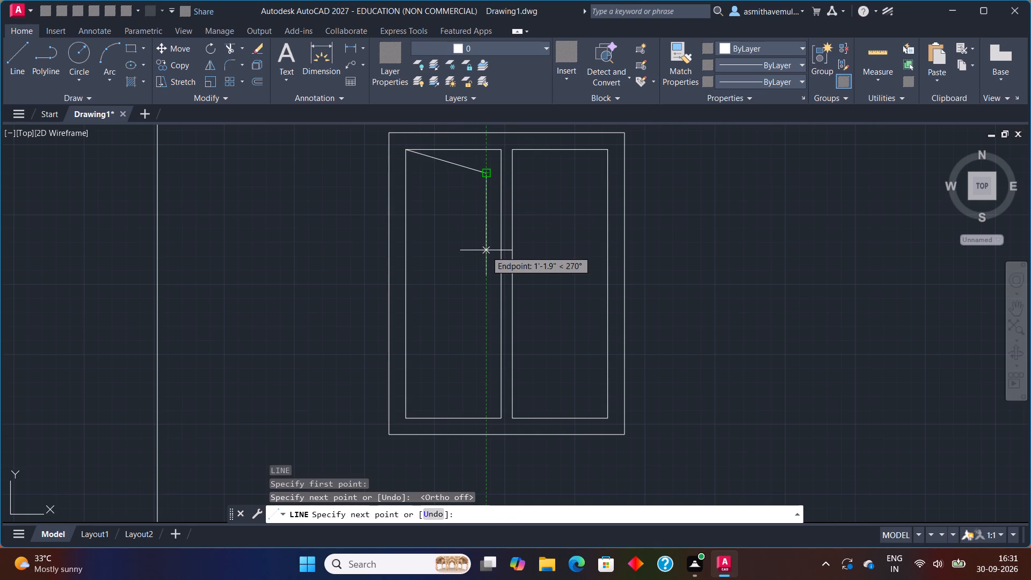
left_click(484, 395)
key("F8")
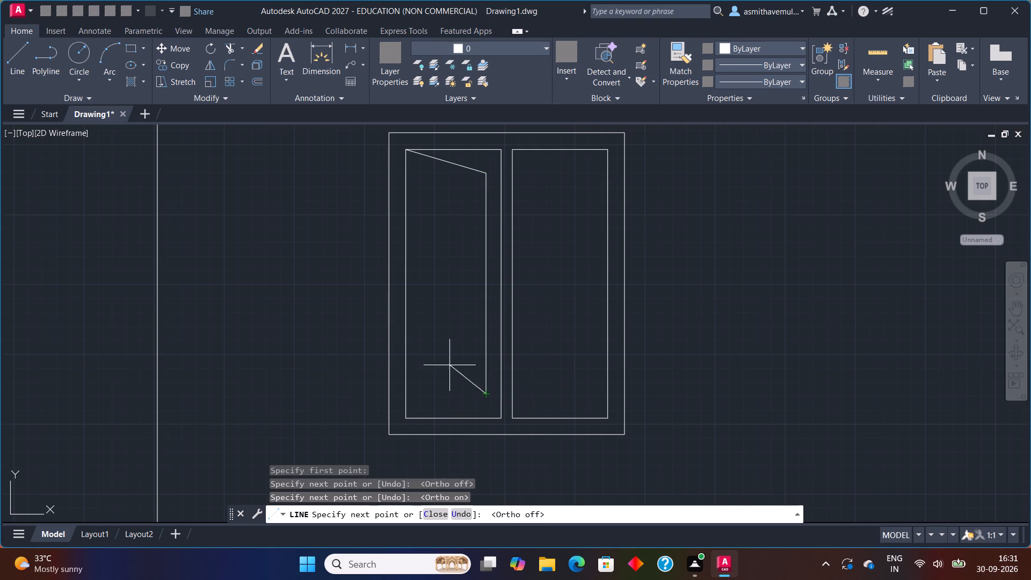
left_click(408, 422)
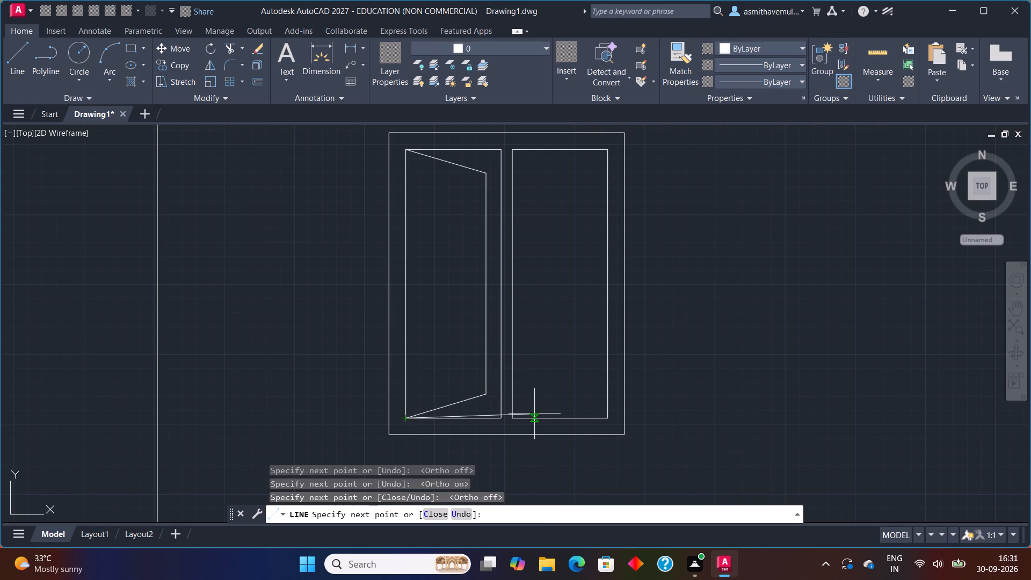
key("Escape")
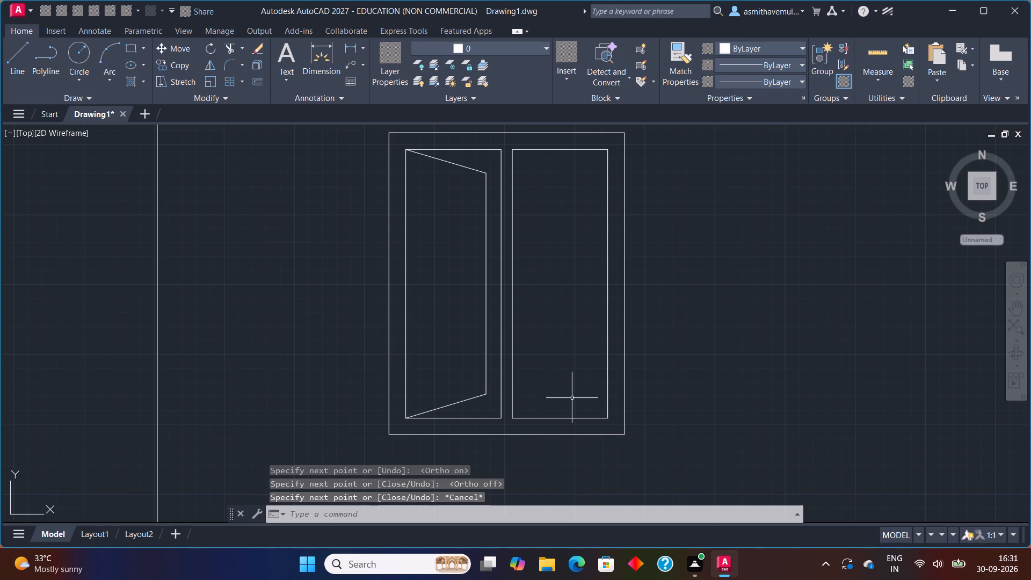
Draw a matching open shutter in the right pane, with slanted edges from its top-right and bottom-right corners joined by a vertical edge.
key("l")
key("Return")
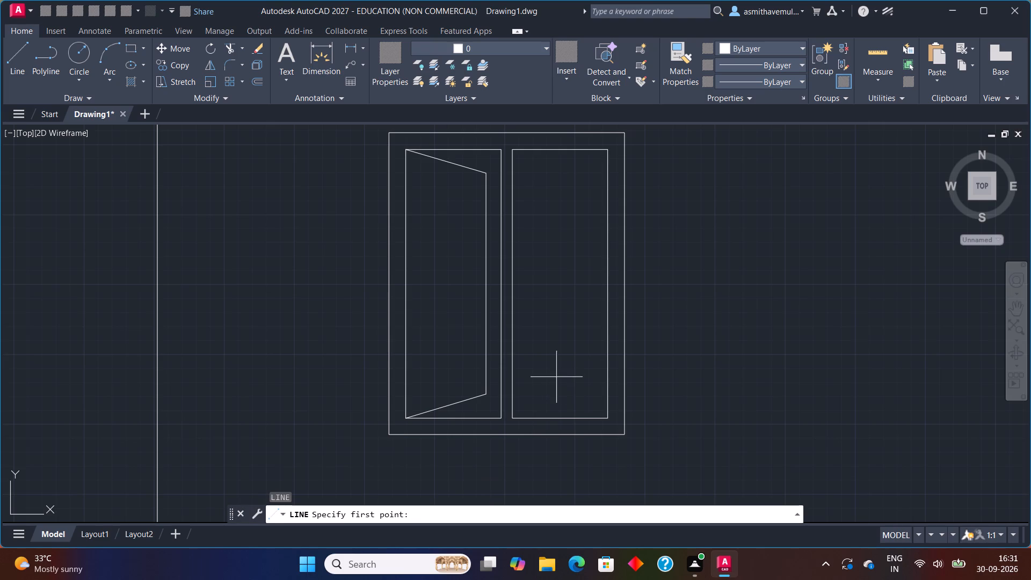
left_click(608, 150)
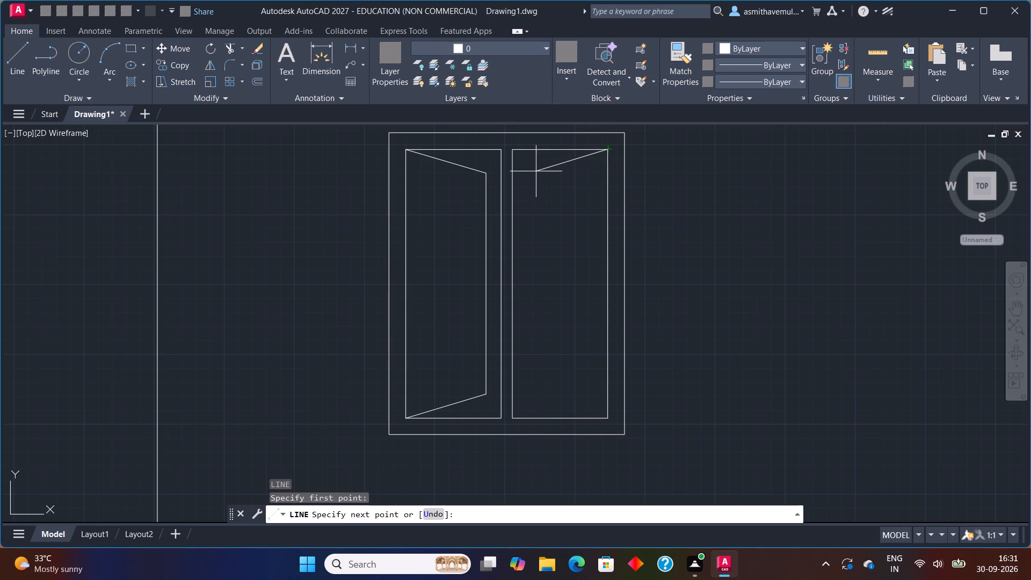
left_click(533, 171)
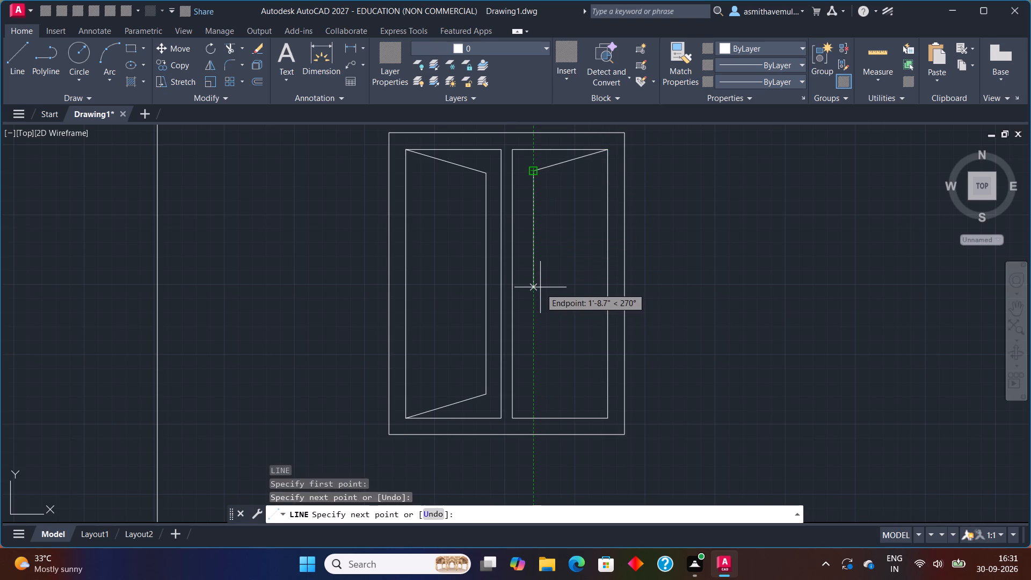
key("F8")
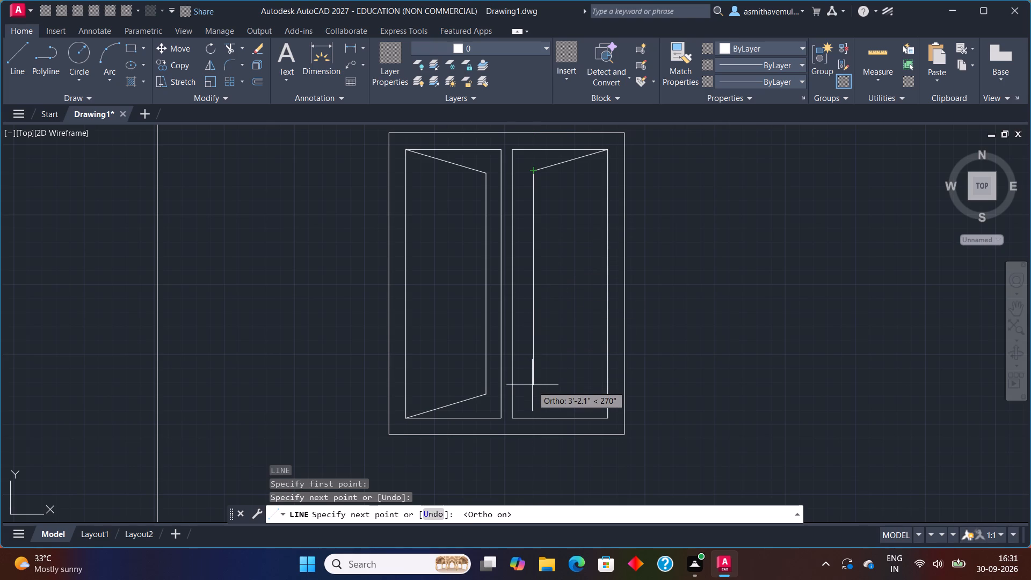
left_click(532, 400)
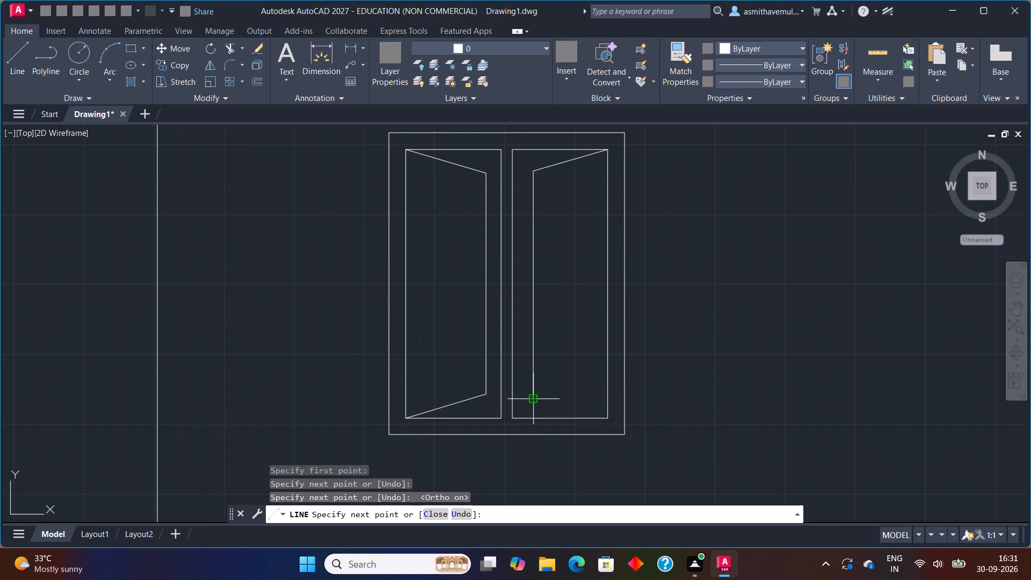
key("F8")
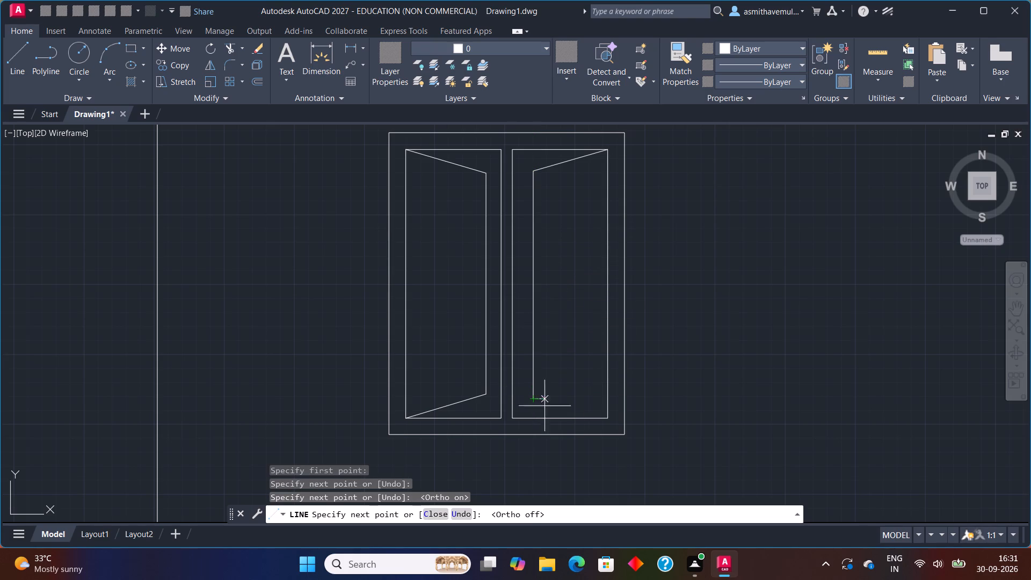
left_click(609, 417)
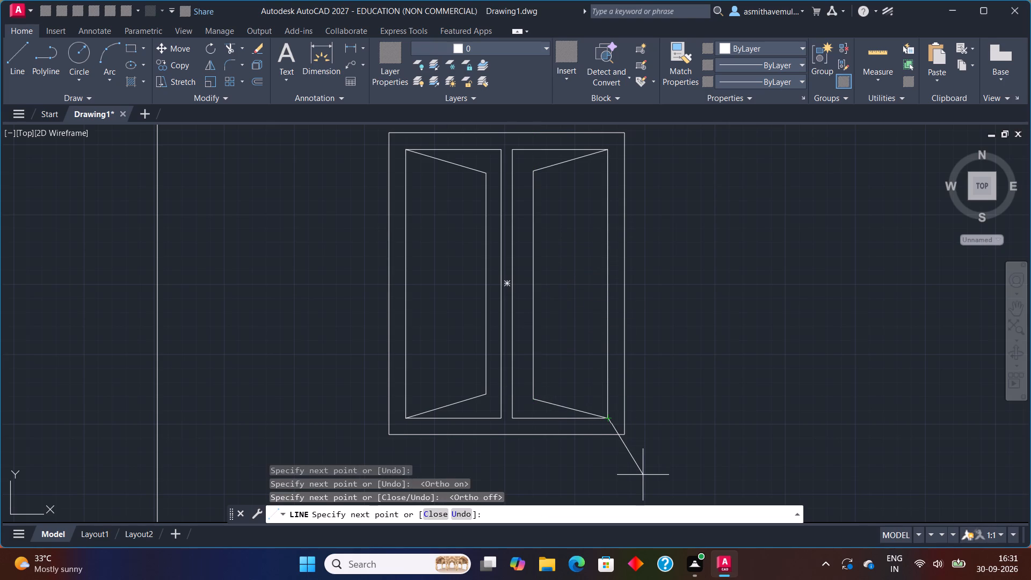
key("Escape")
Offset the elevation's base top line 4' upward across the wall.
scroll(707, 344, "down", 3)
middle_click_drag(866, 344, 567, 314)
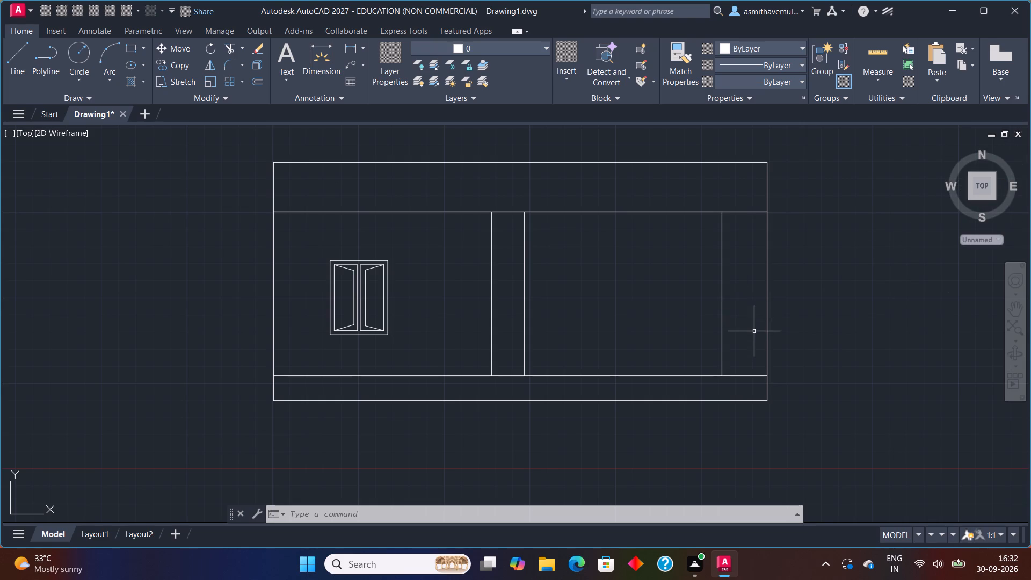
middle_click_drag(754, 332, 720, 333)
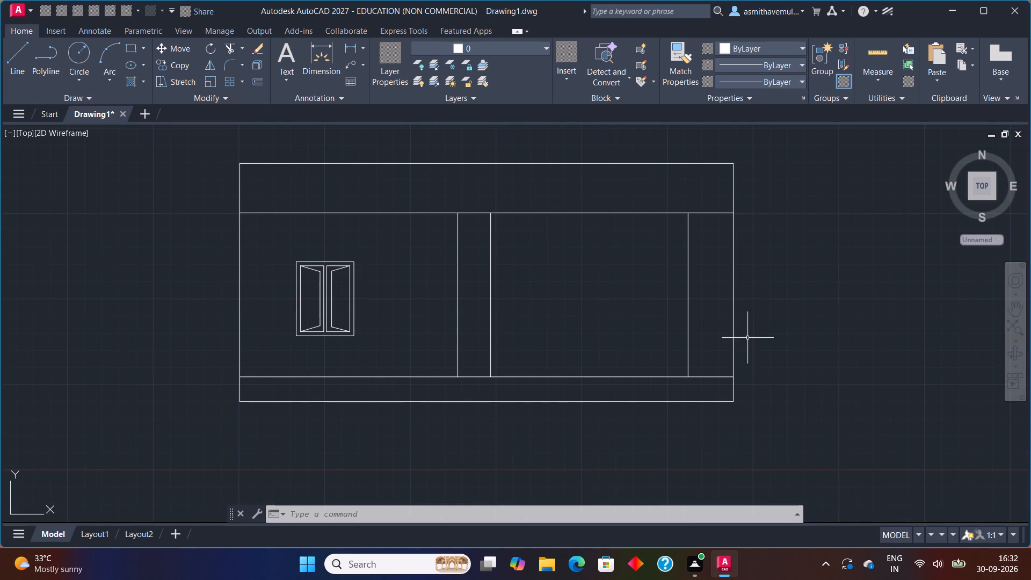
key("o")
key("Return")
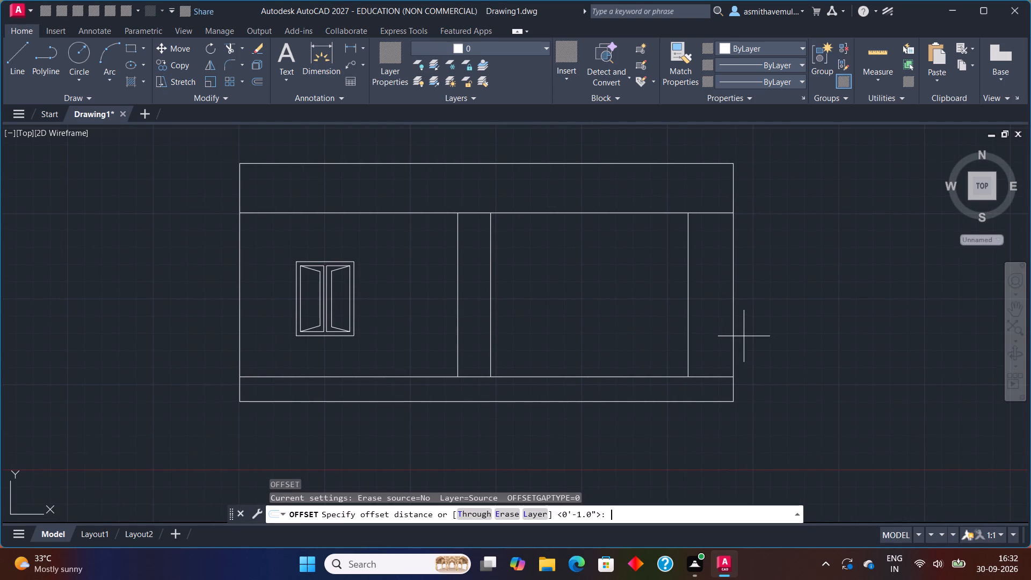
type("4'")
key("Return")
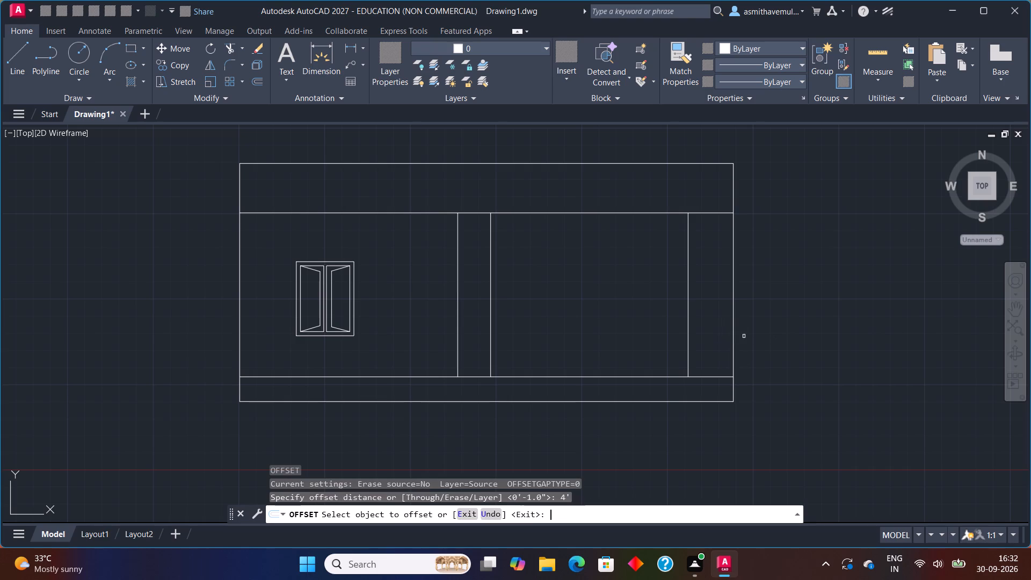
left_click(710, 377)
left_click(710, 347)
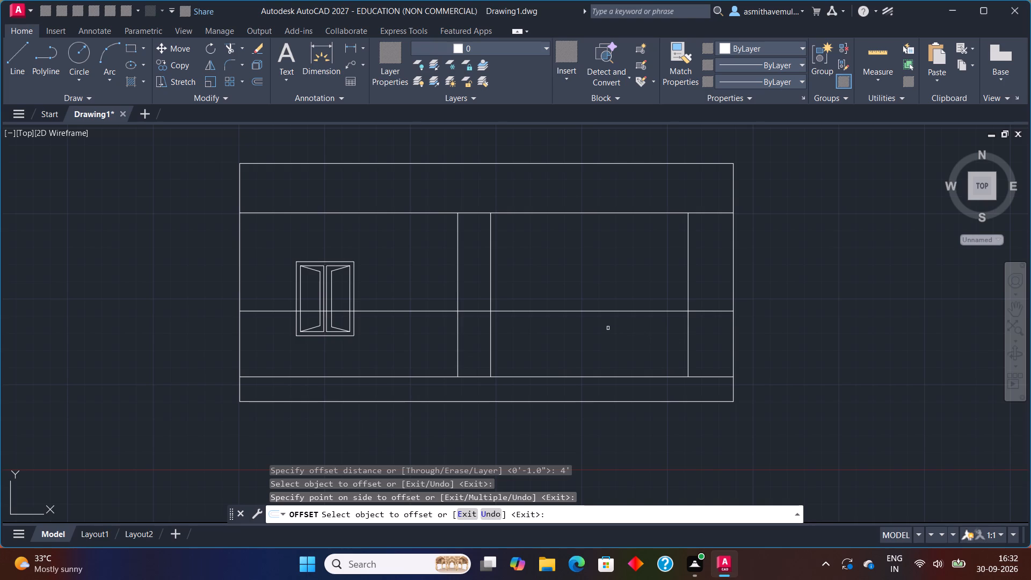
Trim the gate opening's right vertical line so that only the part below the 4' line remains.
key("Escape")
type("TRIM")
key("Return")
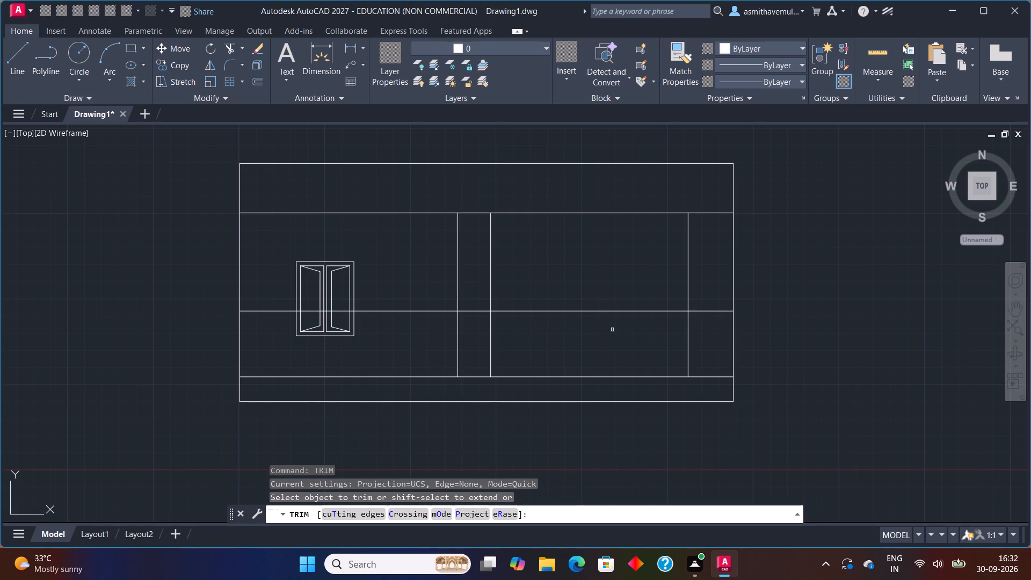
left_click_drag(698, 292, 671, 289)
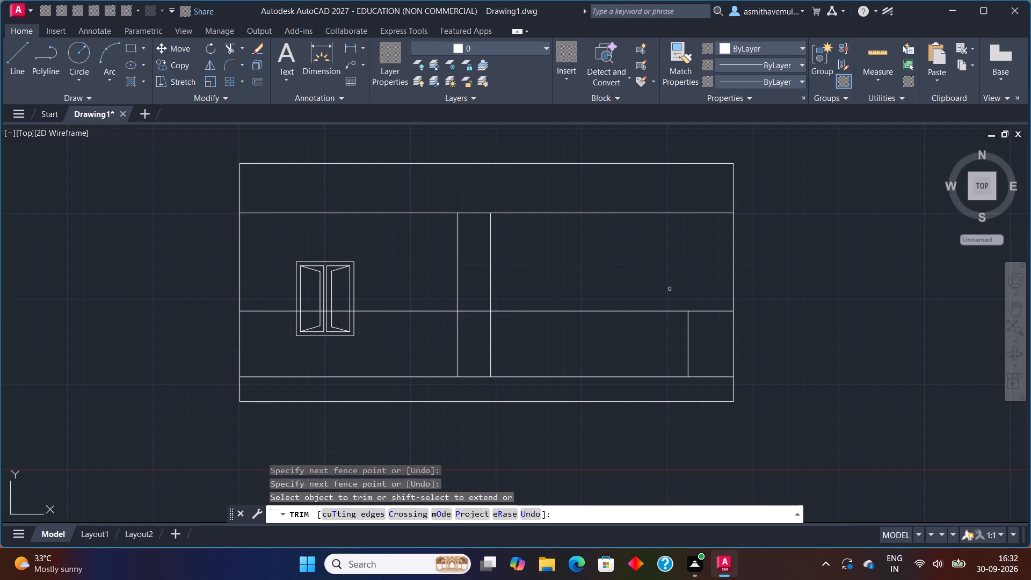
key("Escape")
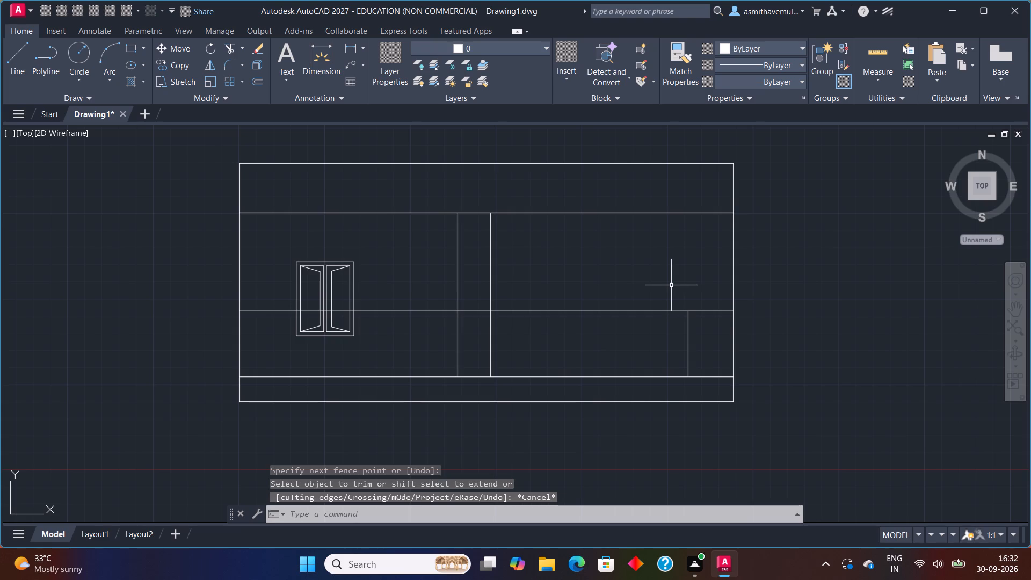
Offset the elevation's base top line 7' upward across the wall.
key("o")
key("Return")
type("7'")
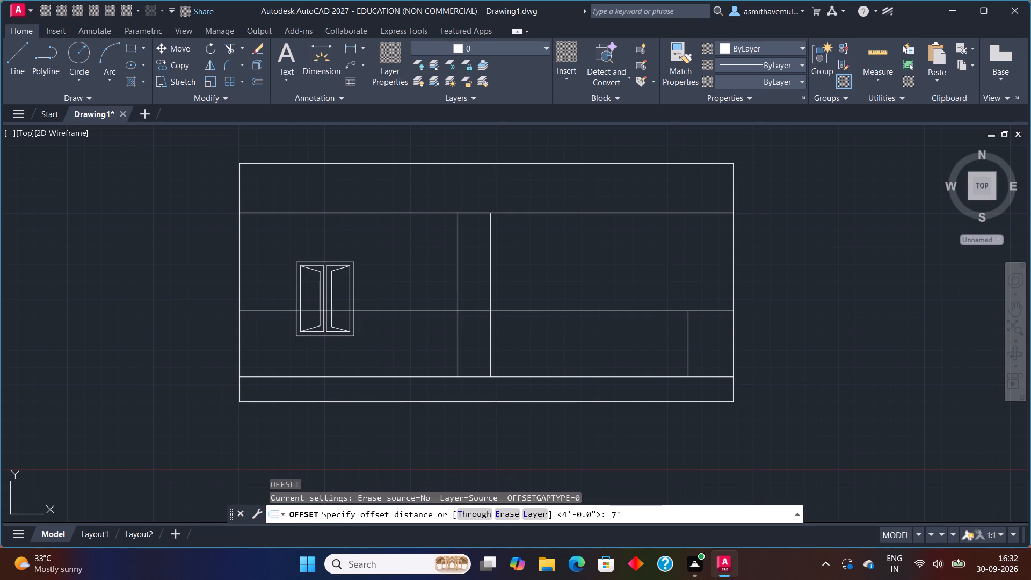
key("Return")
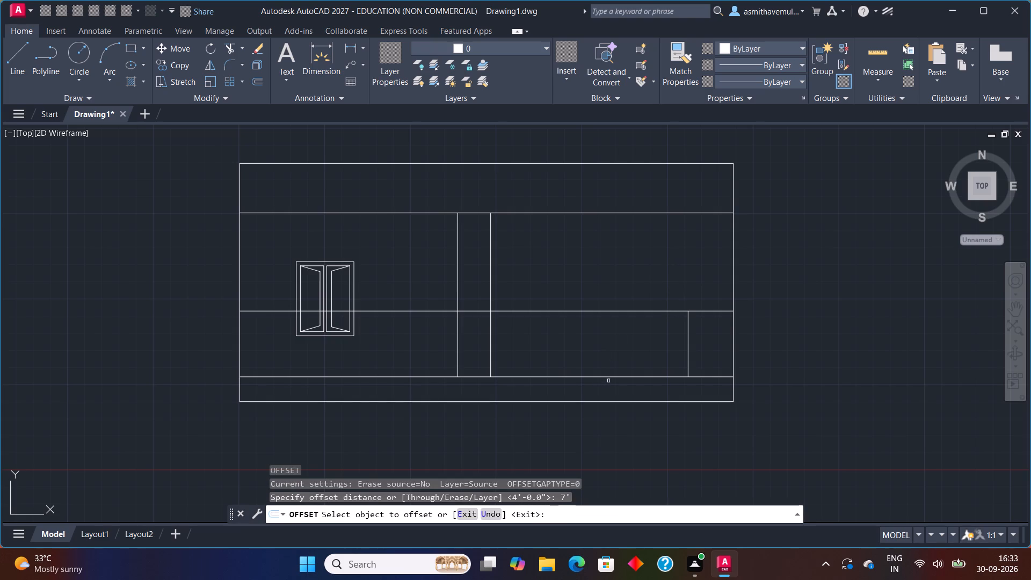
left_click(611, 378)
left_click(633, 304)
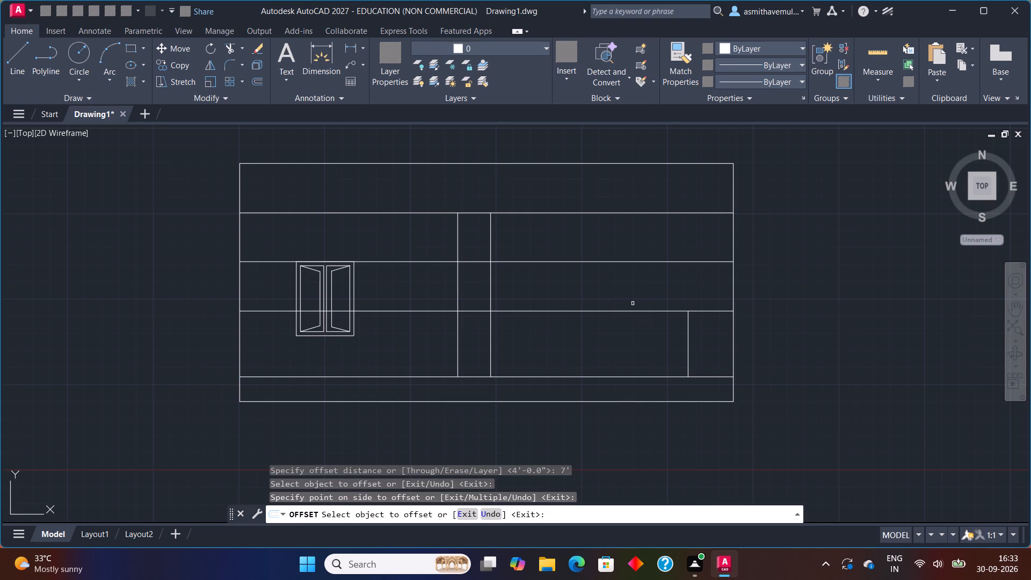
key("Escape")
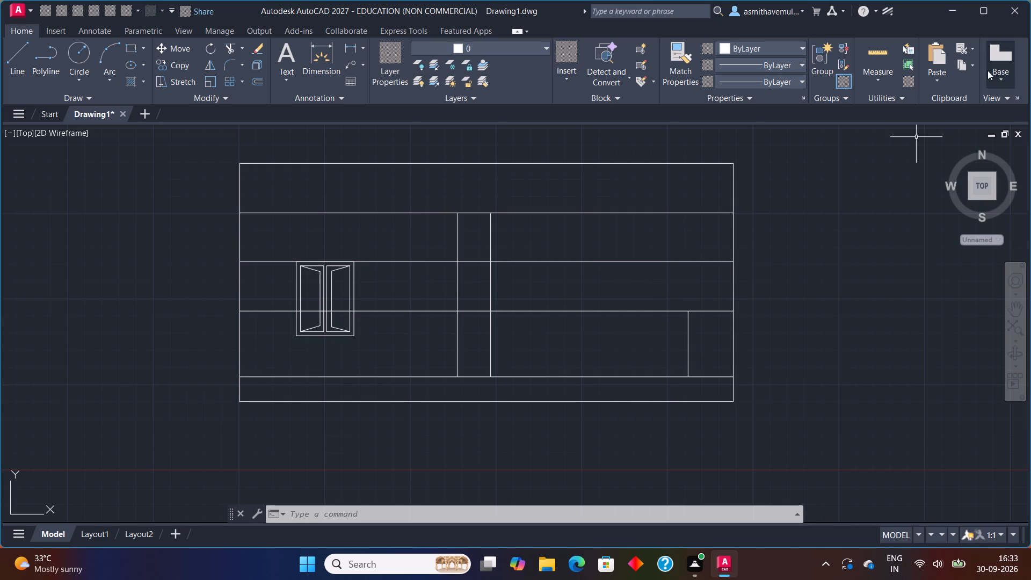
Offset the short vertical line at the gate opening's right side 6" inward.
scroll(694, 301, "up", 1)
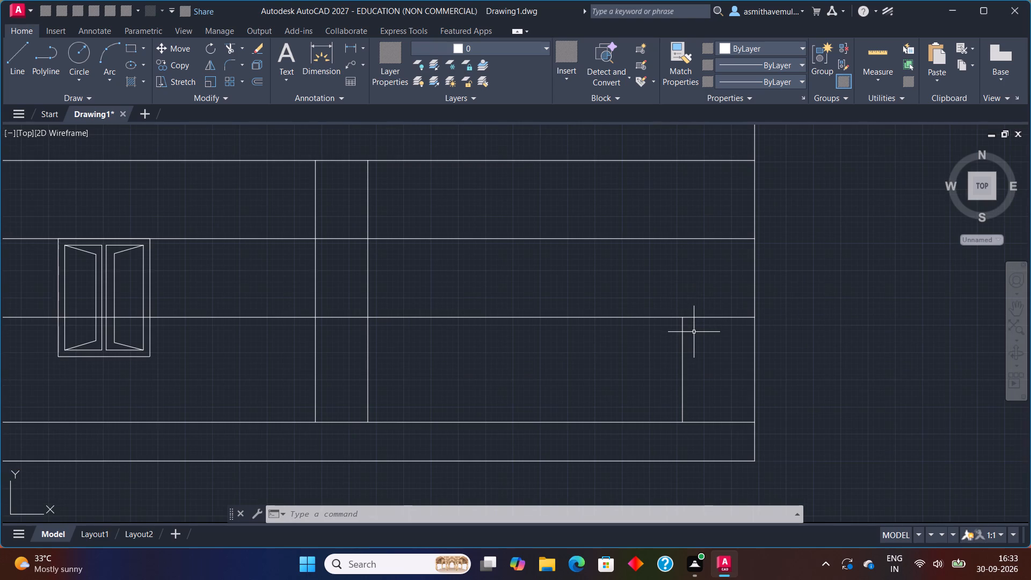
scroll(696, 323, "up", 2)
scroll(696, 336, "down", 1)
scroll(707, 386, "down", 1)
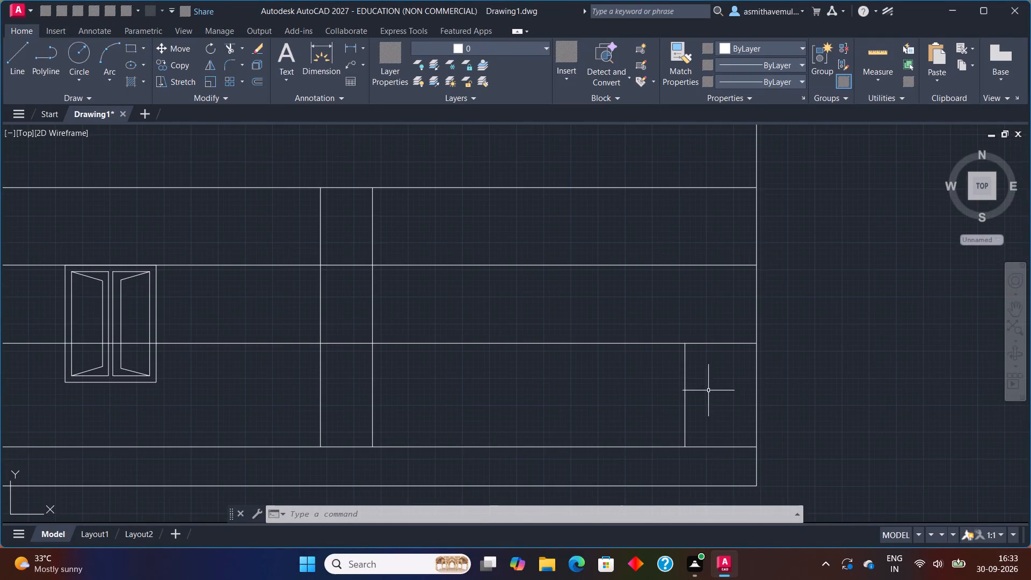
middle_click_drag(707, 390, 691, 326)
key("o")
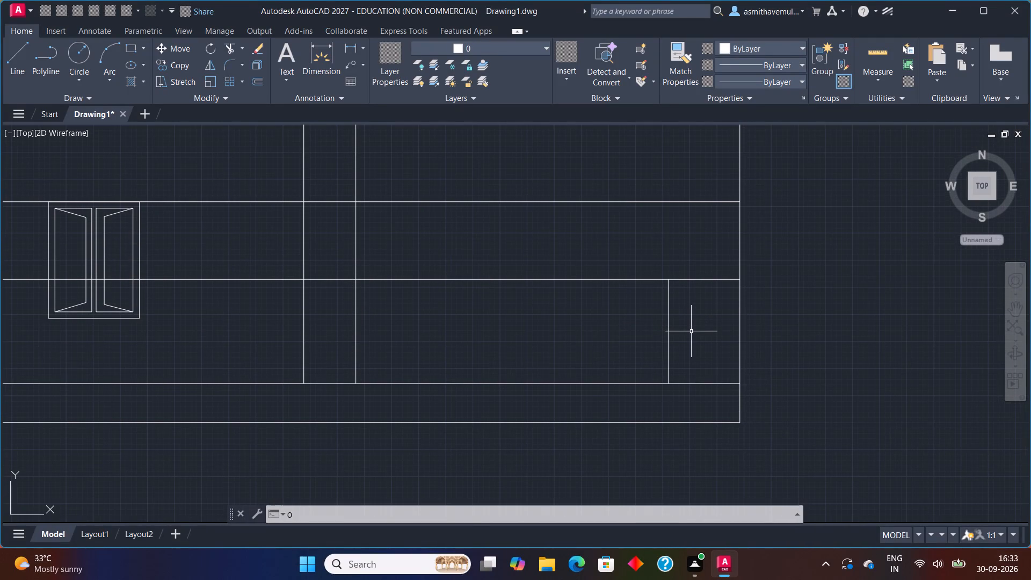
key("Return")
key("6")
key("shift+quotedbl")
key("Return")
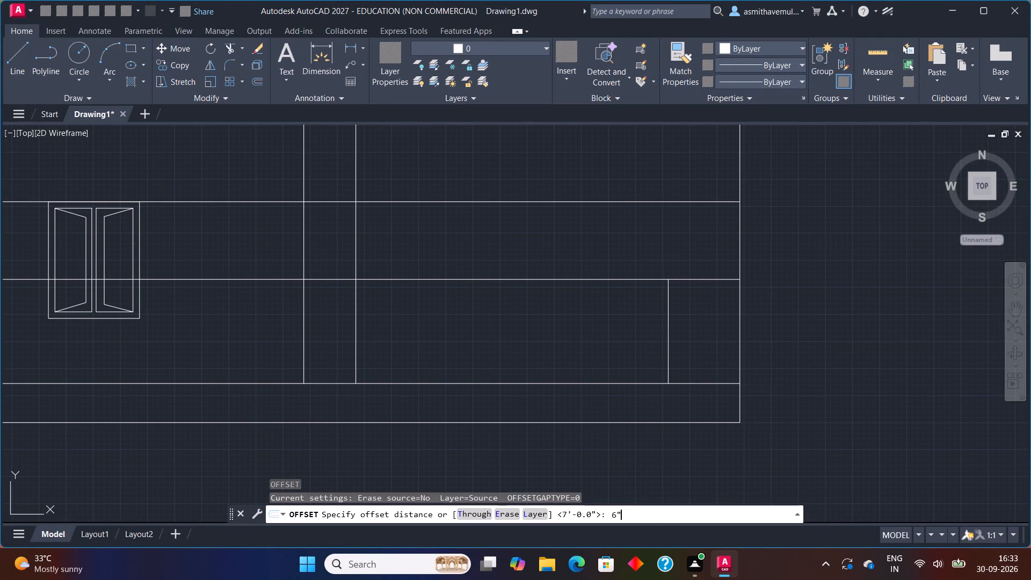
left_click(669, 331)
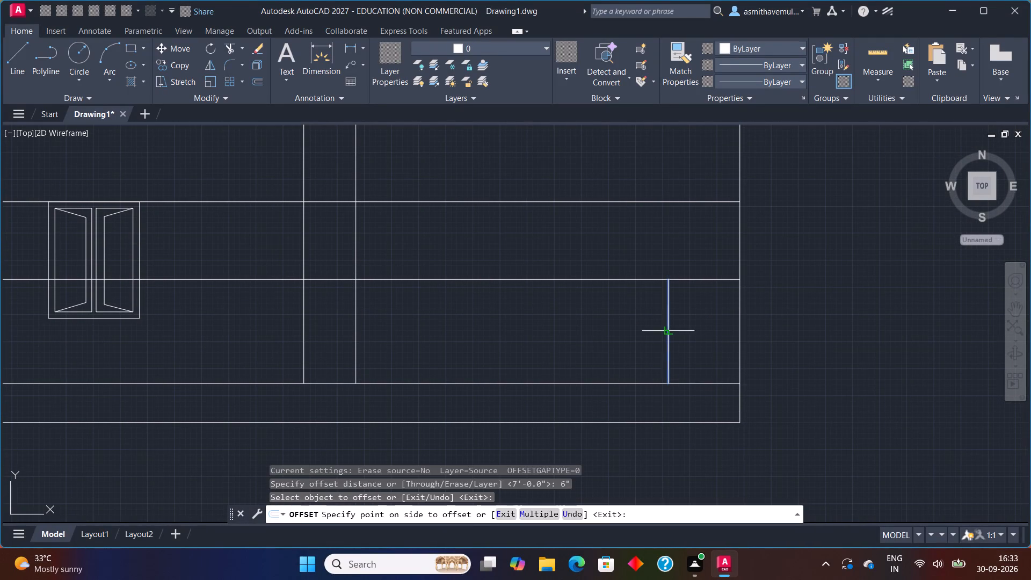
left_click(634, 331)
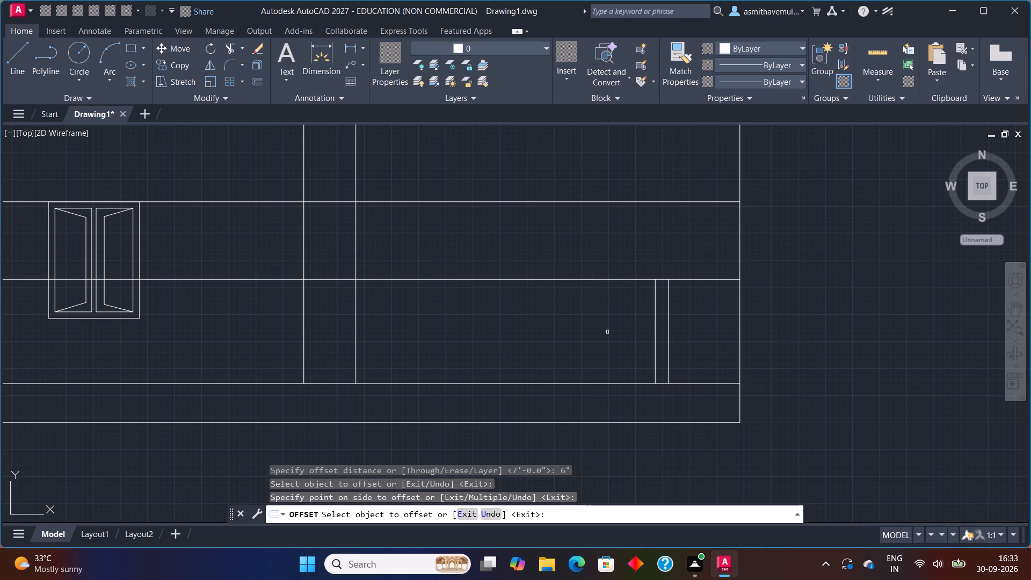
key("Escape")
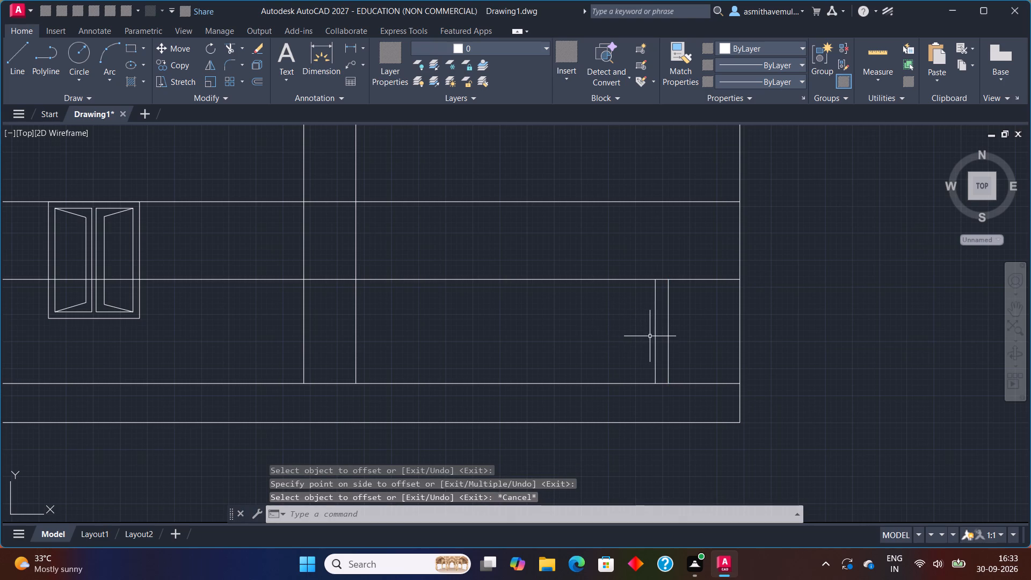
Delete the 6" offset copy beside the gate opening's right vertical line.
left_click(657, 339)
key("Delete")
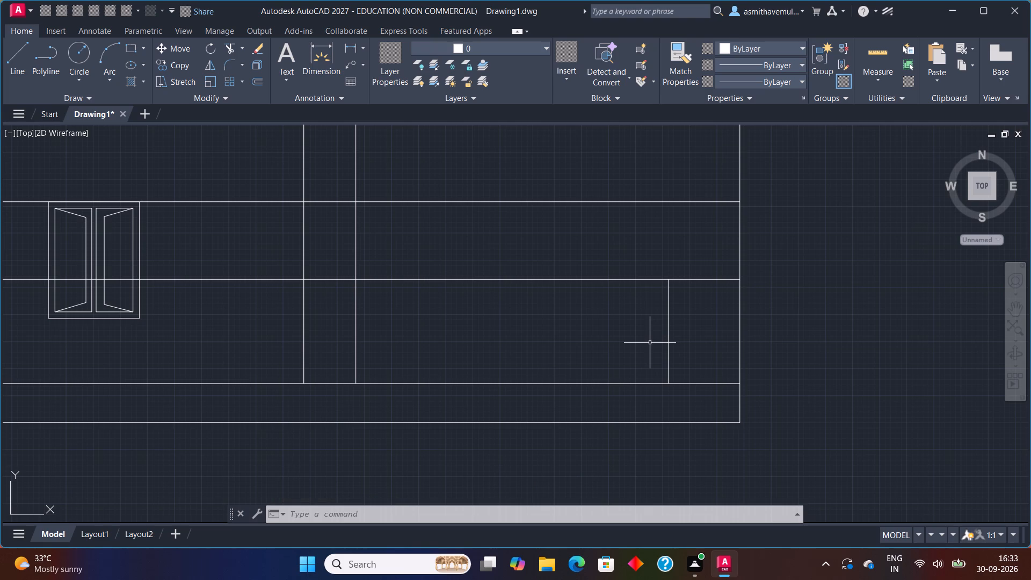
Offset the gate opening's short right vertical line 1' inward to form a pillar's width.
key("o")
key("Return")
key("2")
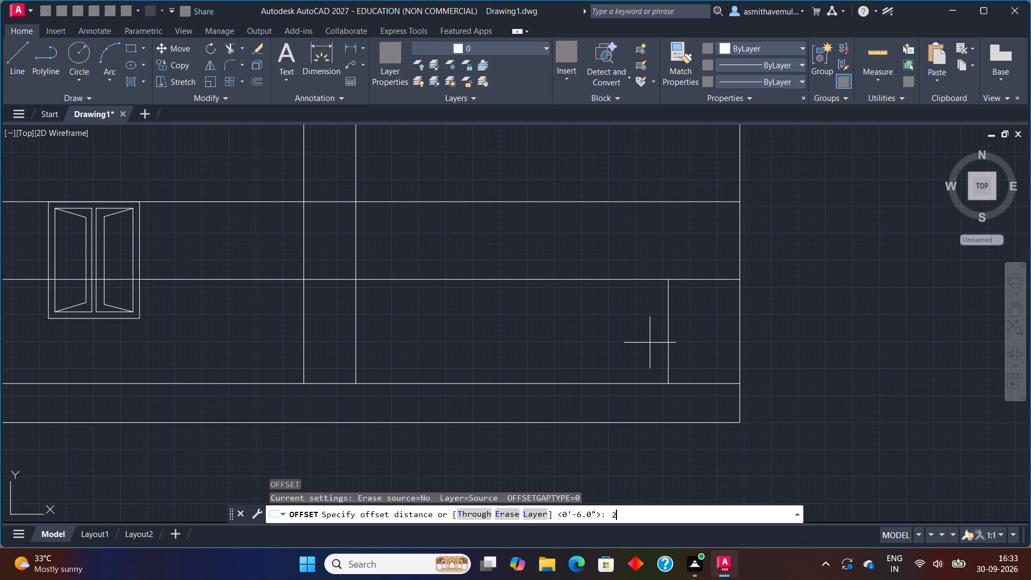
key("BackSpace")
type("1'")
key("Return")
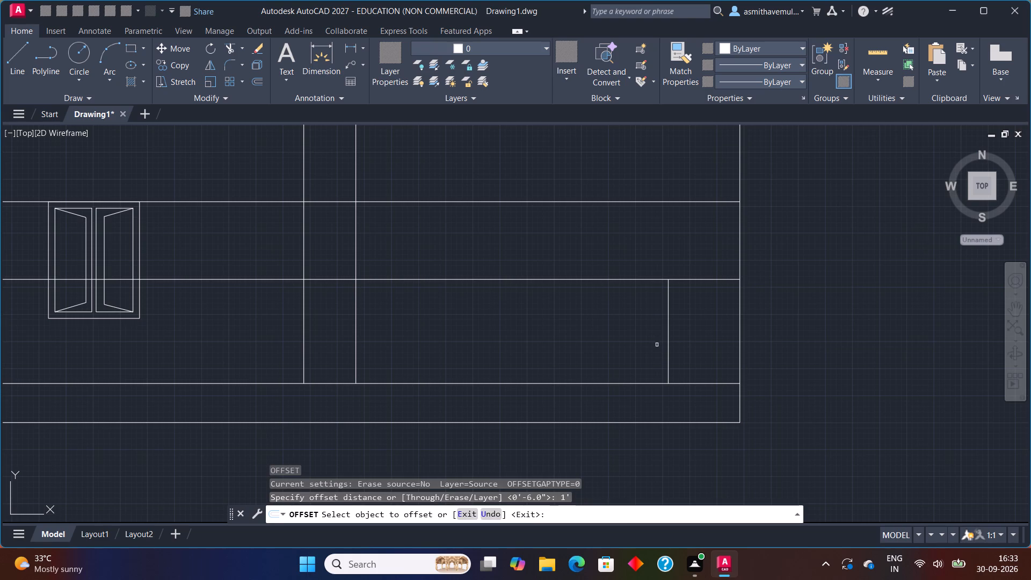
left_click(669, 346)
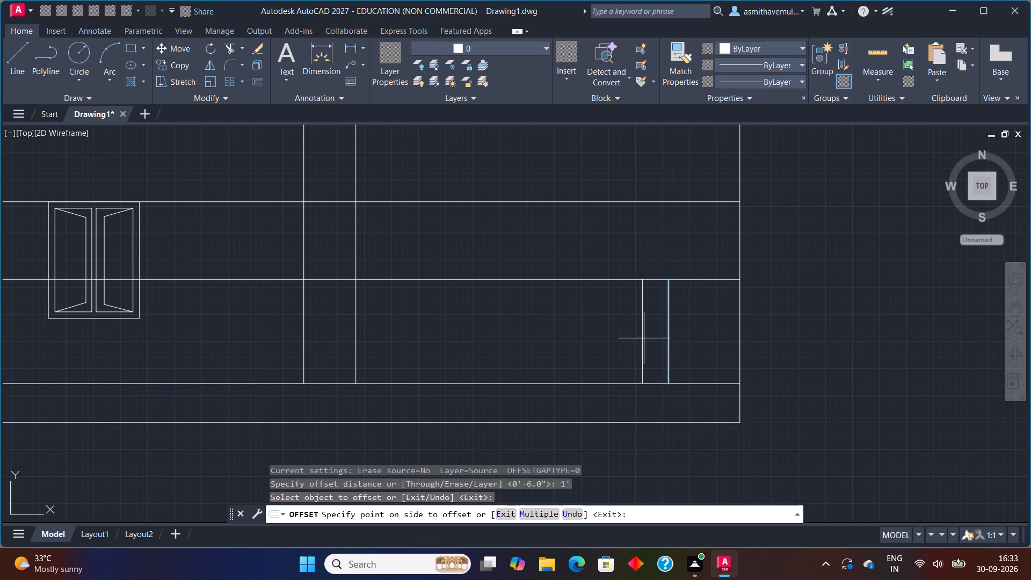
left_click(643, 339)
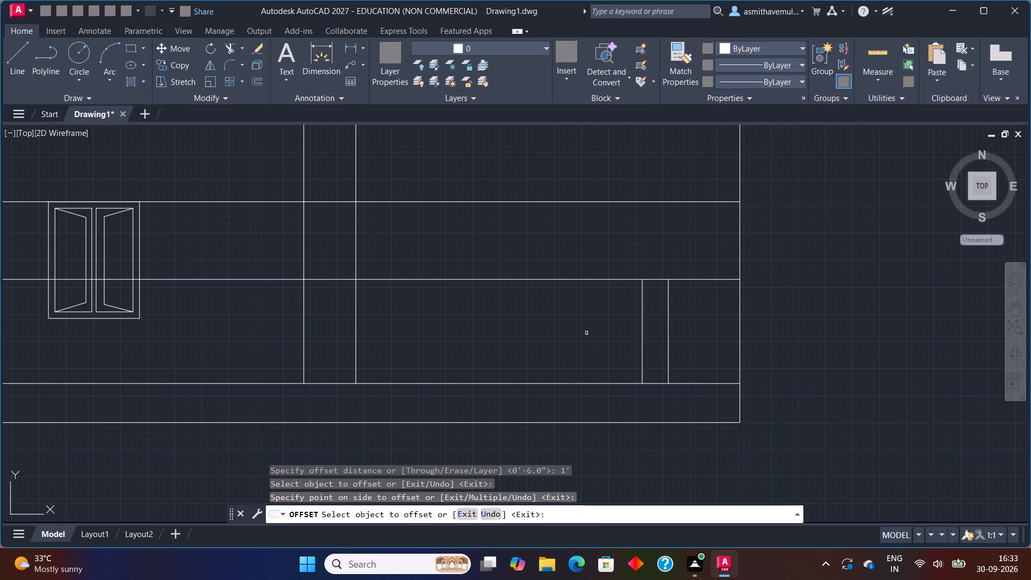
Offset the gate opening's left vertical line 1' to the right, and offset that copy another 1' to the right.
left_click(355, 326)
left_click(374, 324)
left_click(382, 322)
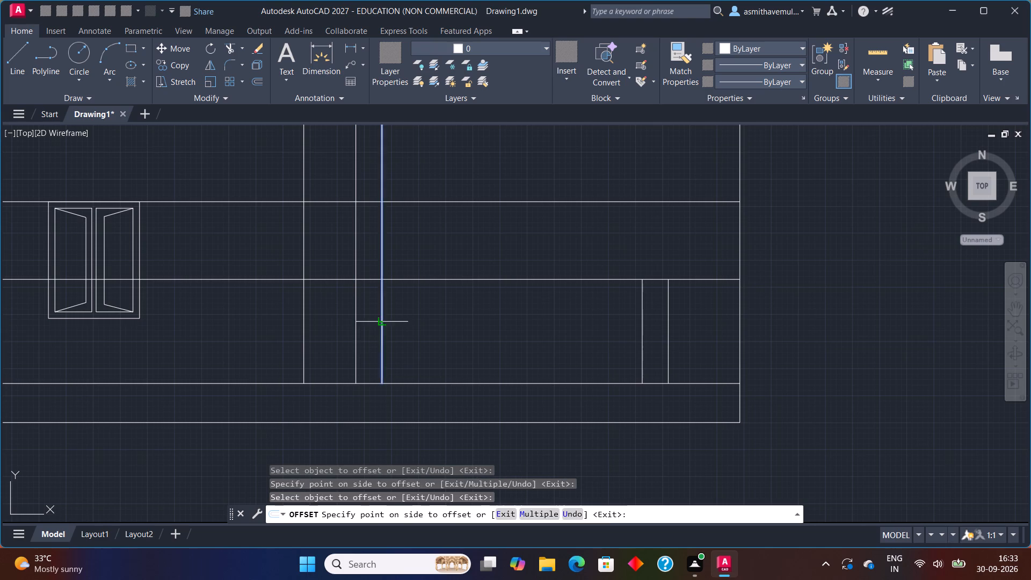
left_click(456, 316)
key("Escape")
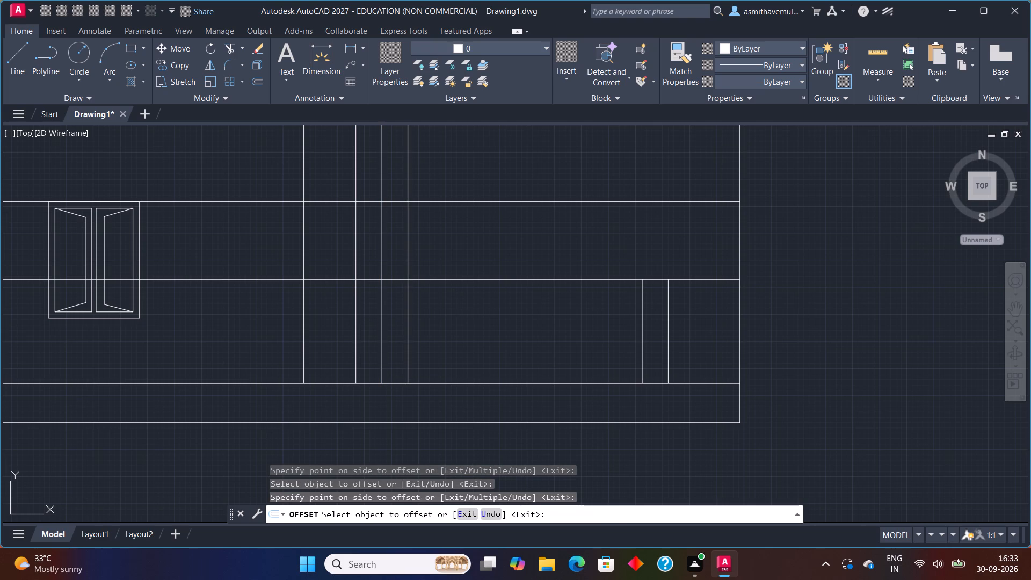
Trim the two new vertical lines at the gate's left side so that only their parts below the 4' line remain.
type("TRIM")
key("Return")
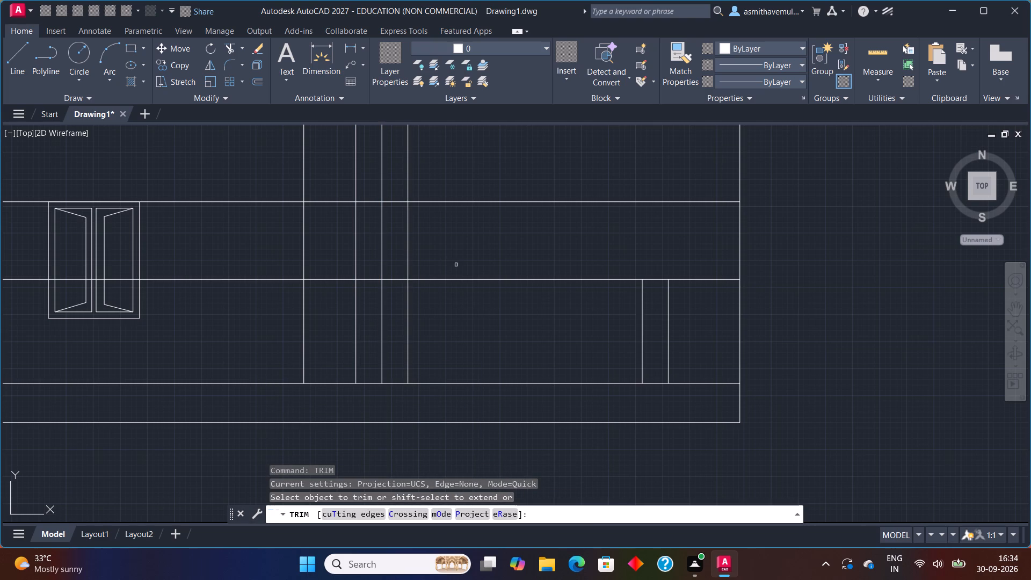
left_click_drag(417, 249, 377, 246)
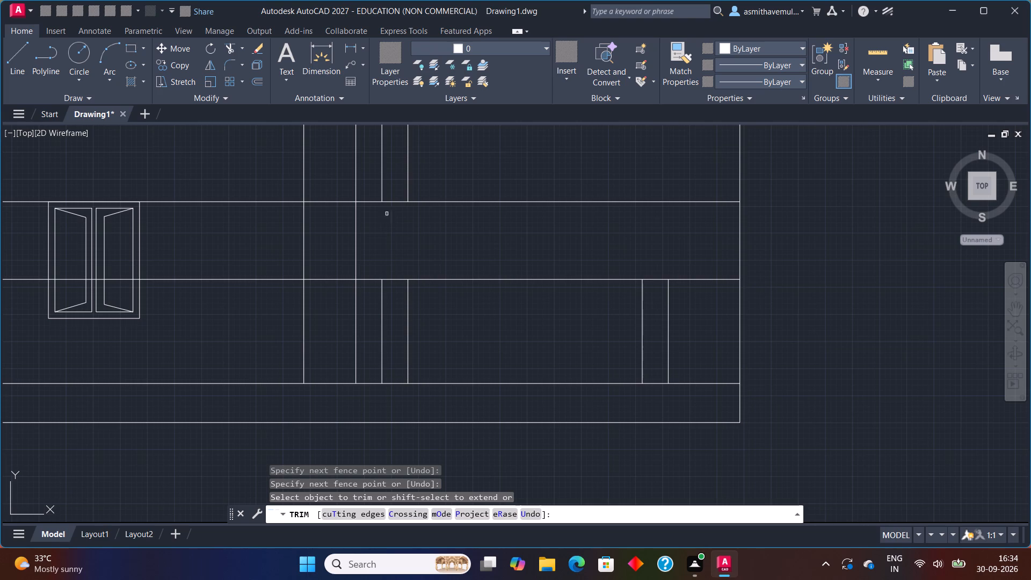
left_click_drag(440, 168, 369, 200)
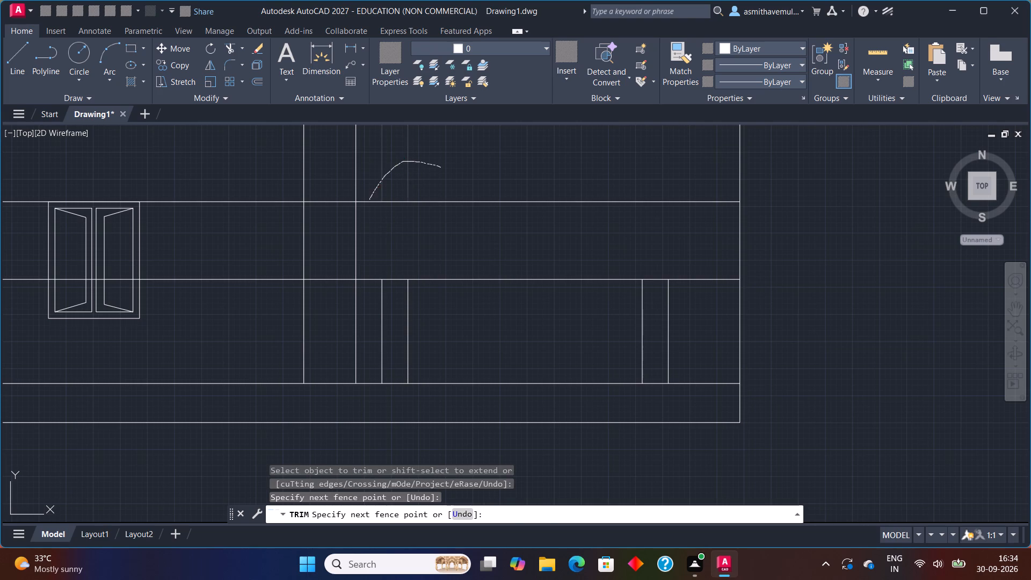
Trim the 7' line between the tall column's edges, and both the 7' and 4' lines between the column and the window.
left_click(336, 200)
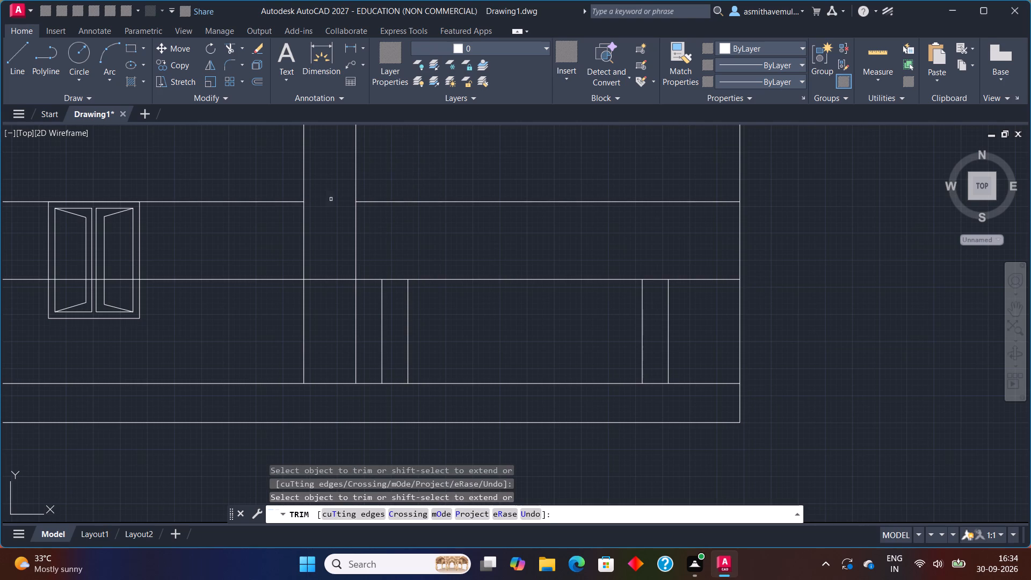
left_click(257, 201)
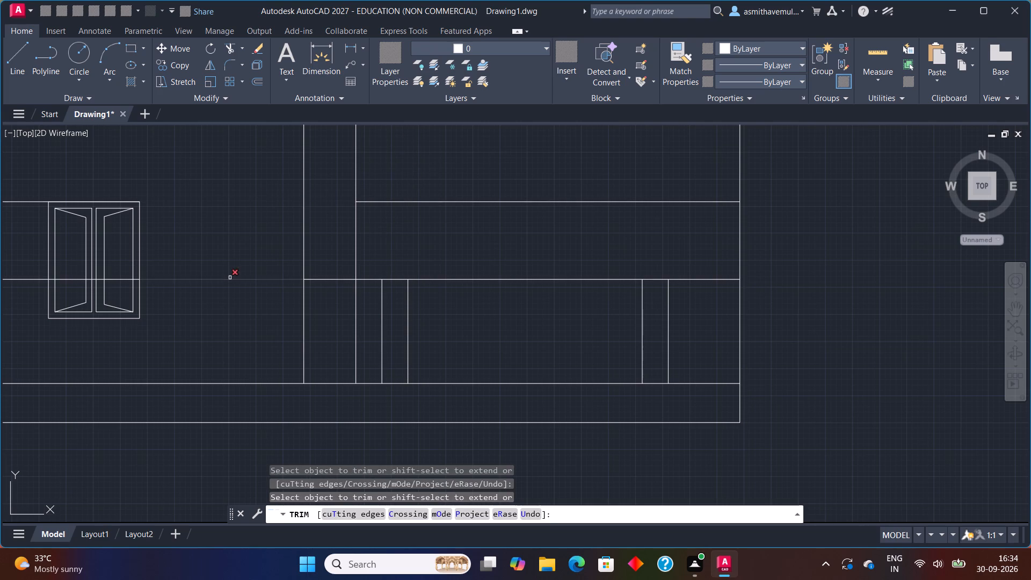
left_click(230, 279)
key("Escape")
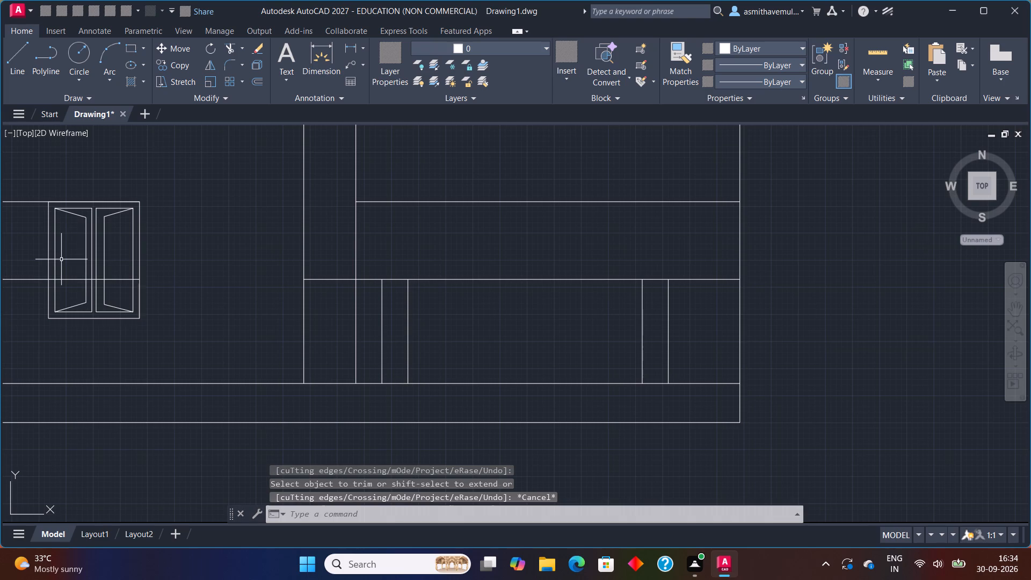
Delete the leftover 4' and 7' line pieces running from the left wall edge across the window.
middle_click_drag(63, 256, 134, 262)
left_click_drag(107, 177, 93, 187)
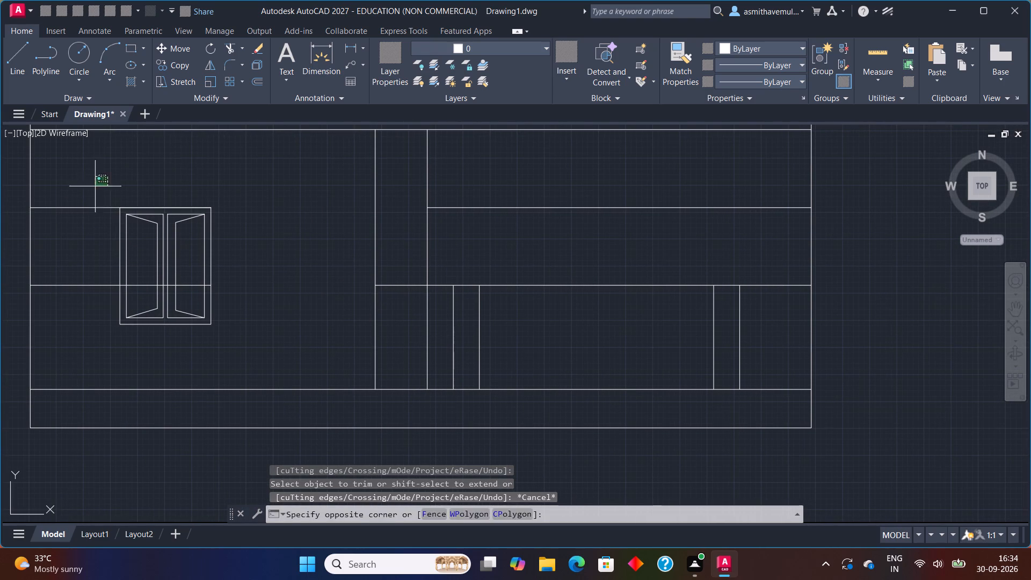
left_click_drag(93, 187, 30, 313)
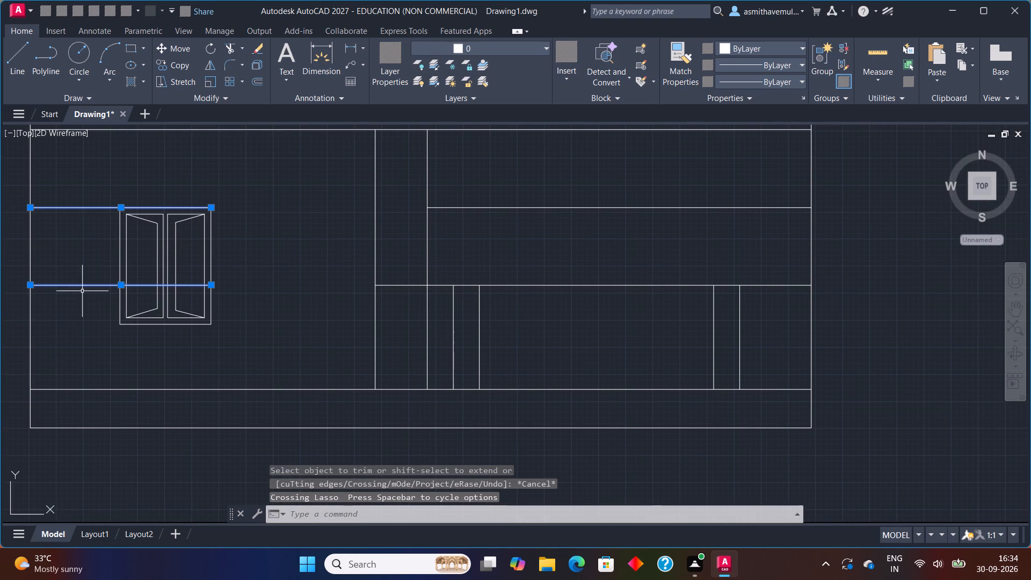
key("Delete")
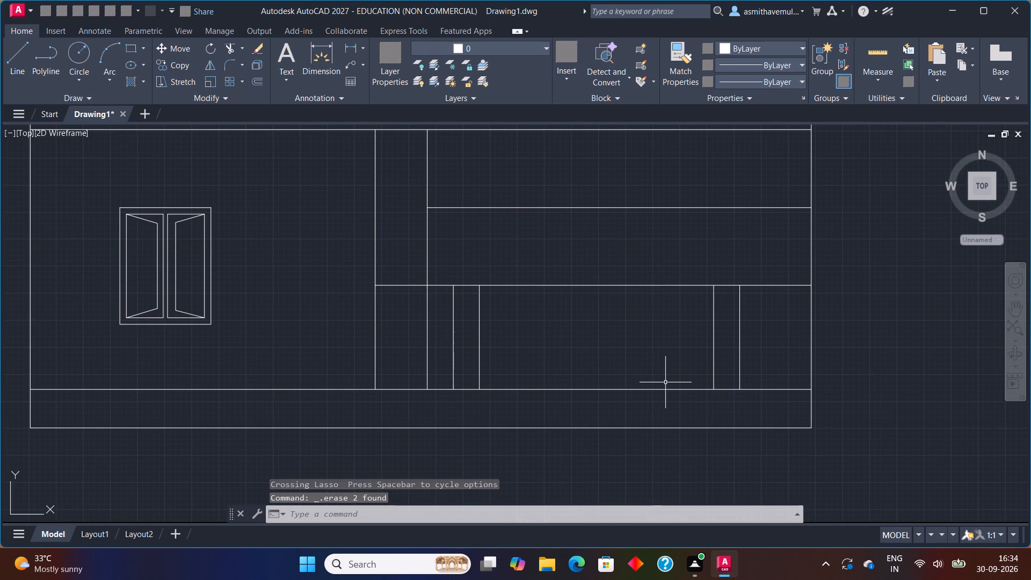
Trim the 4' line beside and between the two gate pillars, leaving only the pieces that cap the pillars.
type("TRIM")
key("Return")
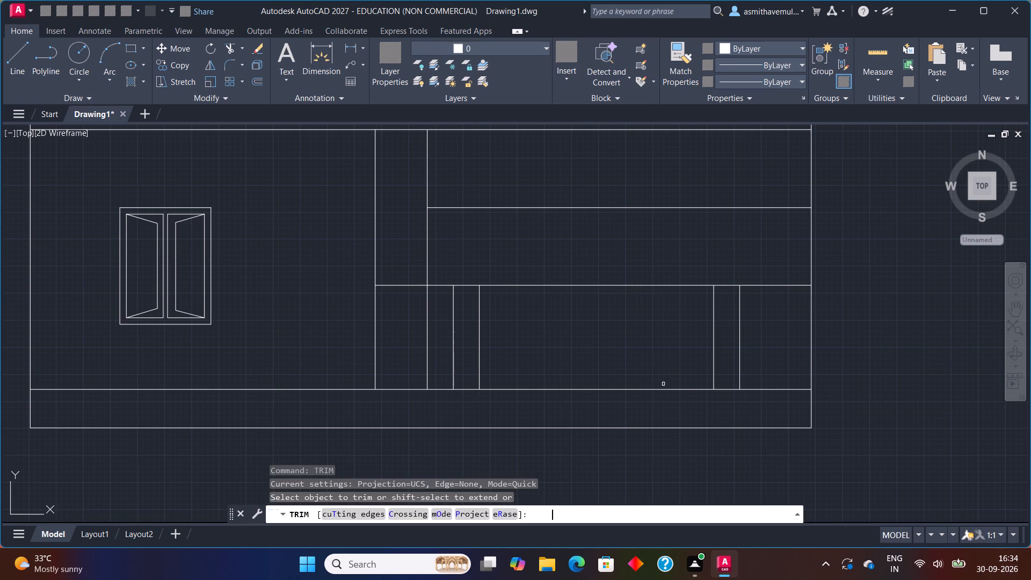
left_click(414, 285)
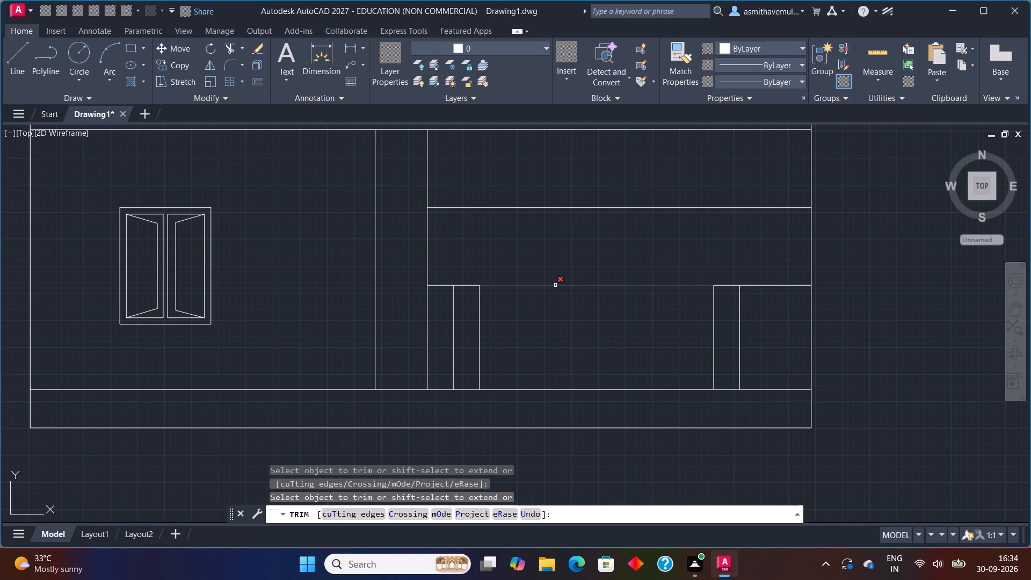
left_click(556, 286)
left_click(442, 285)
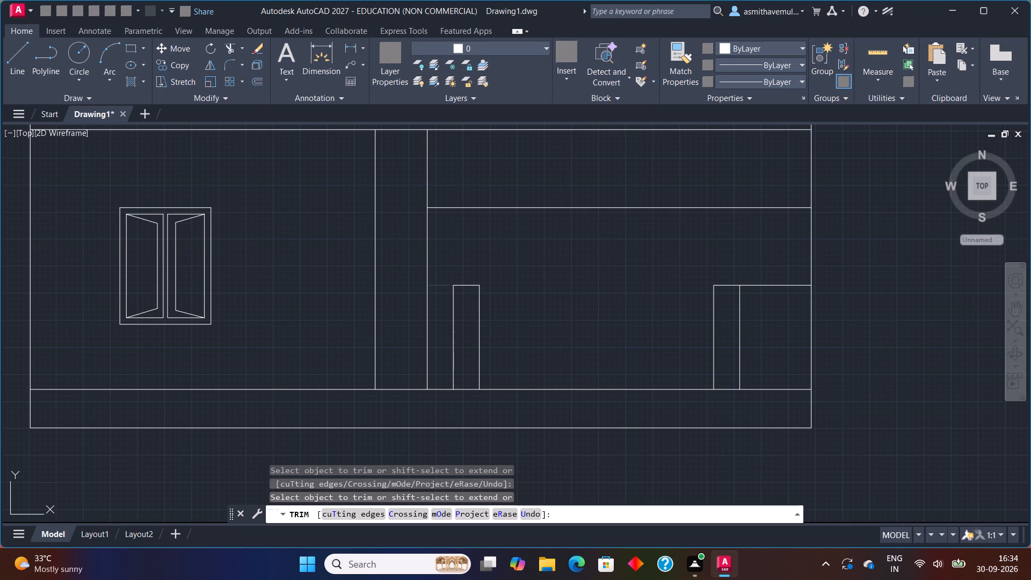
left_click(754, 287)
key("Escape")
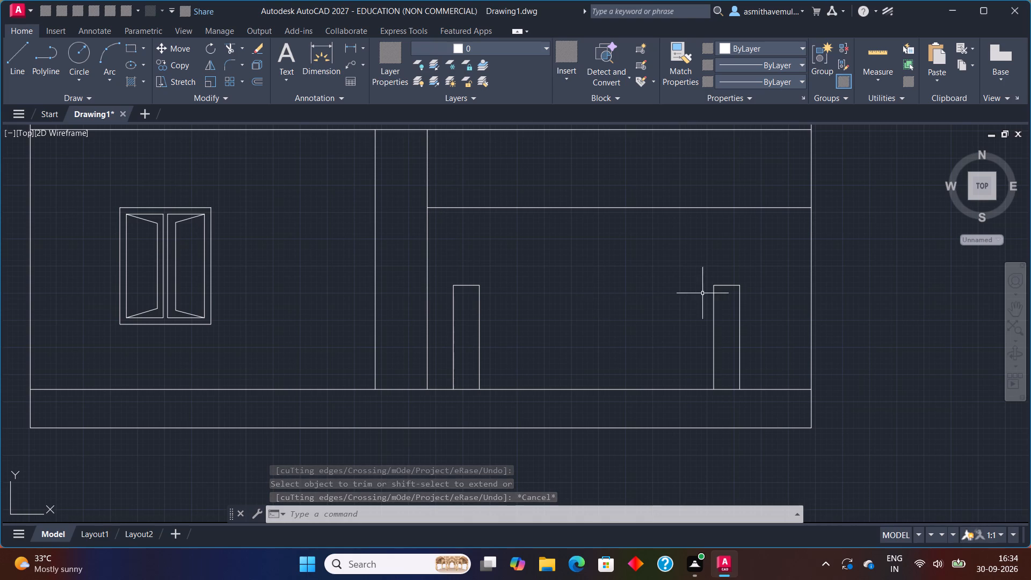
Offset the inner vertical edge of each gate pillar 1" toward the middle of the gate opening.
key("o")
key("Return")
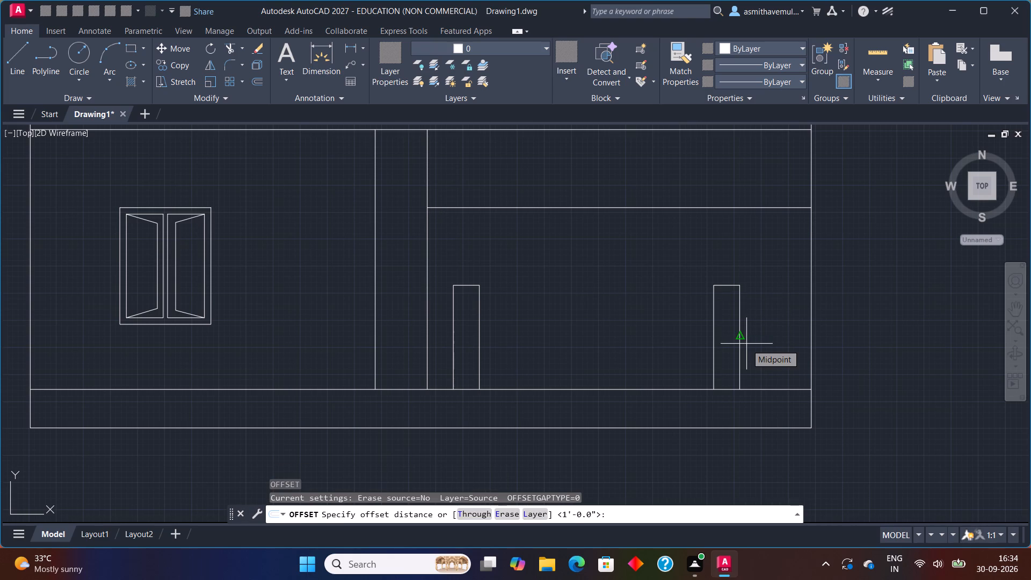
key("1")
key("shift+quotedbl")
key("Return")
left_click(714, 343)
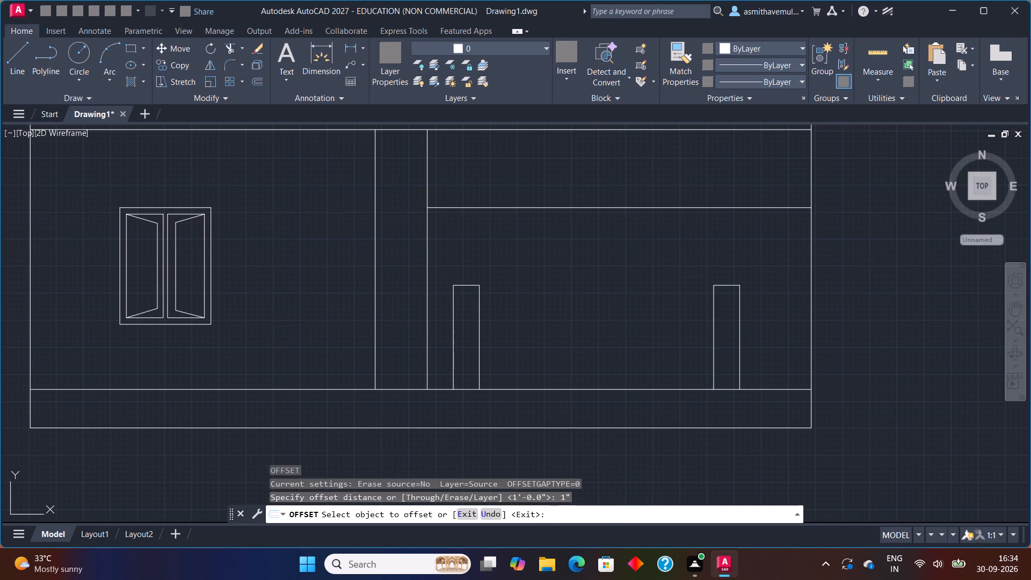
left_click(696, 343)
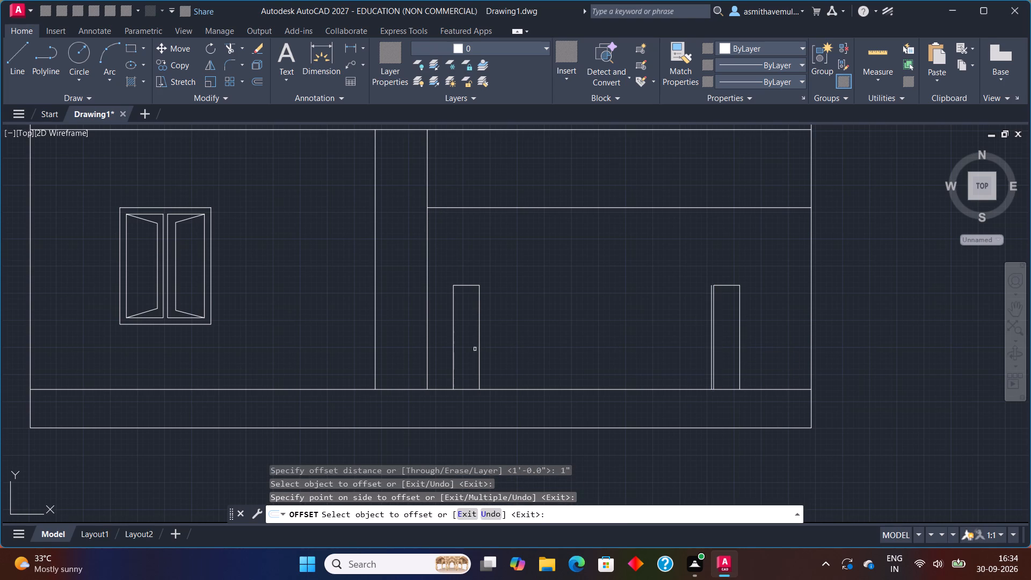
left_click(479, 347)
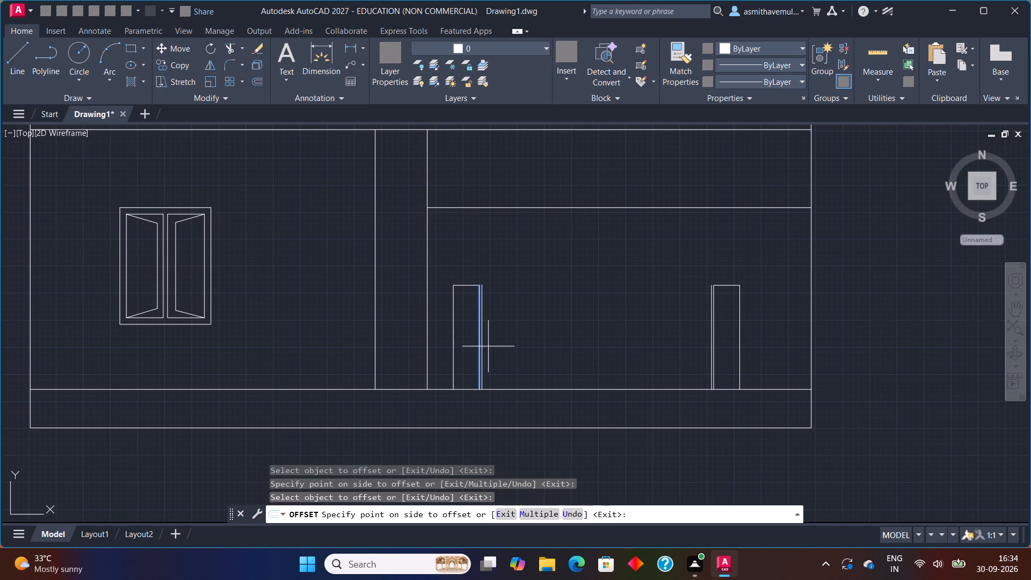
left_click(488, 347)
key("Escape")
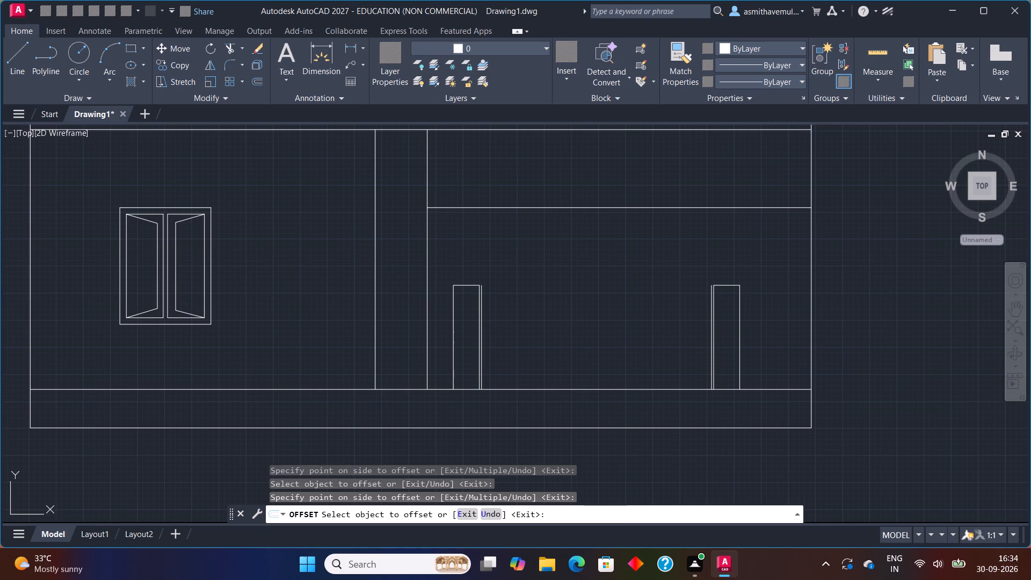
Extend both 1" offset lines beside the pillars up to the 7' line.
type("EXTEND")
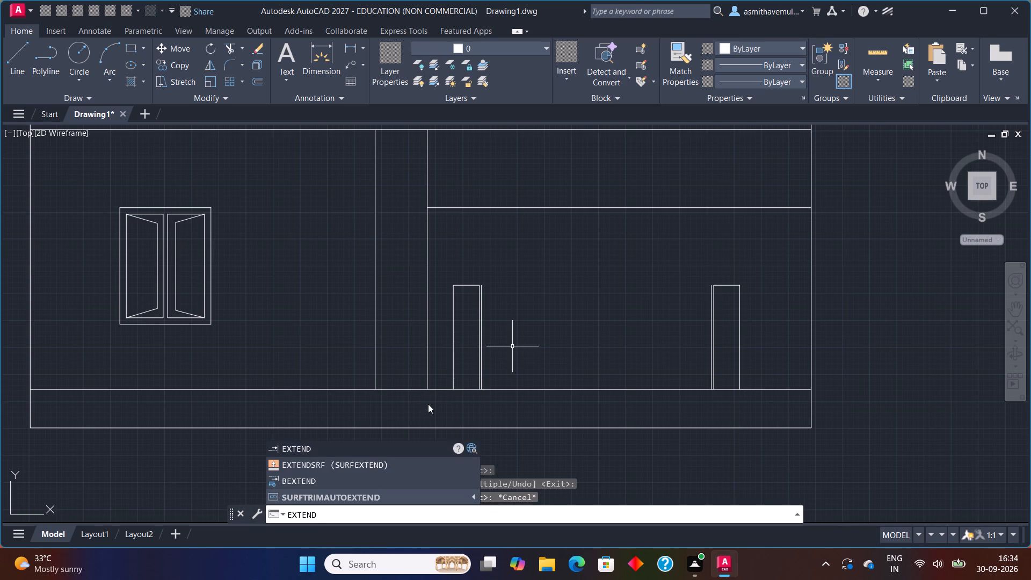
left_click(398, 446)
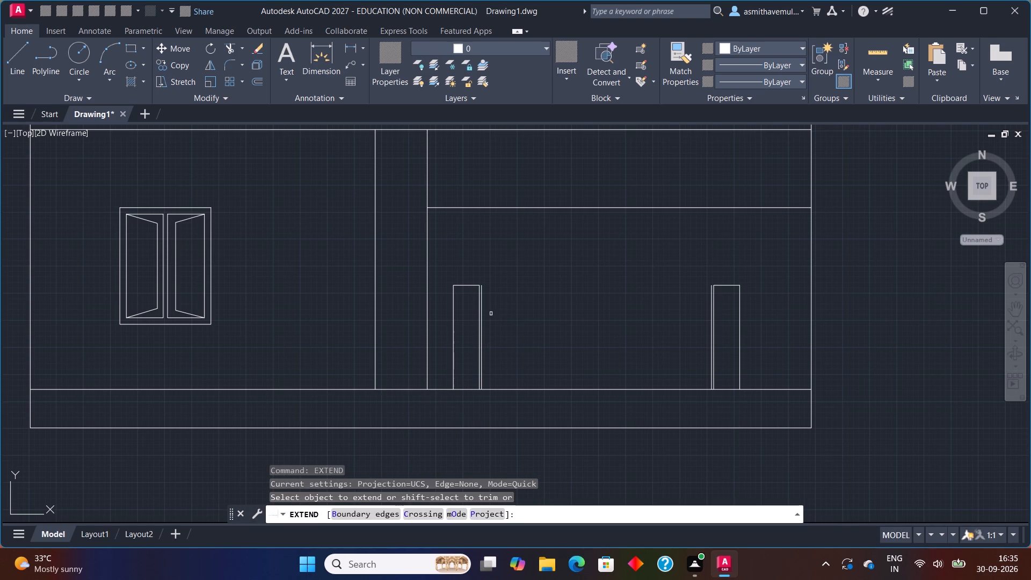
left_click(483, 296)
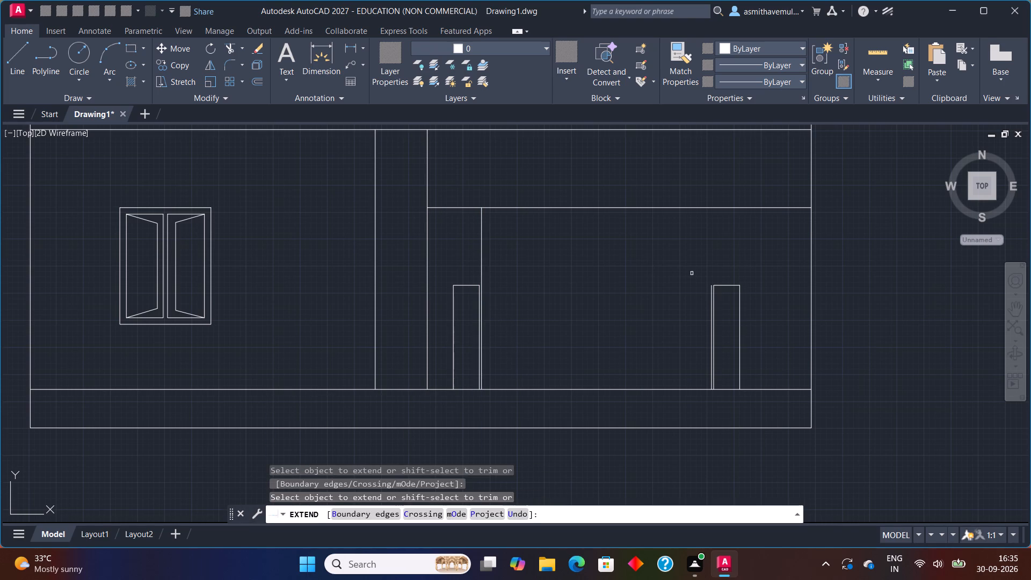
left_click(710, 288)
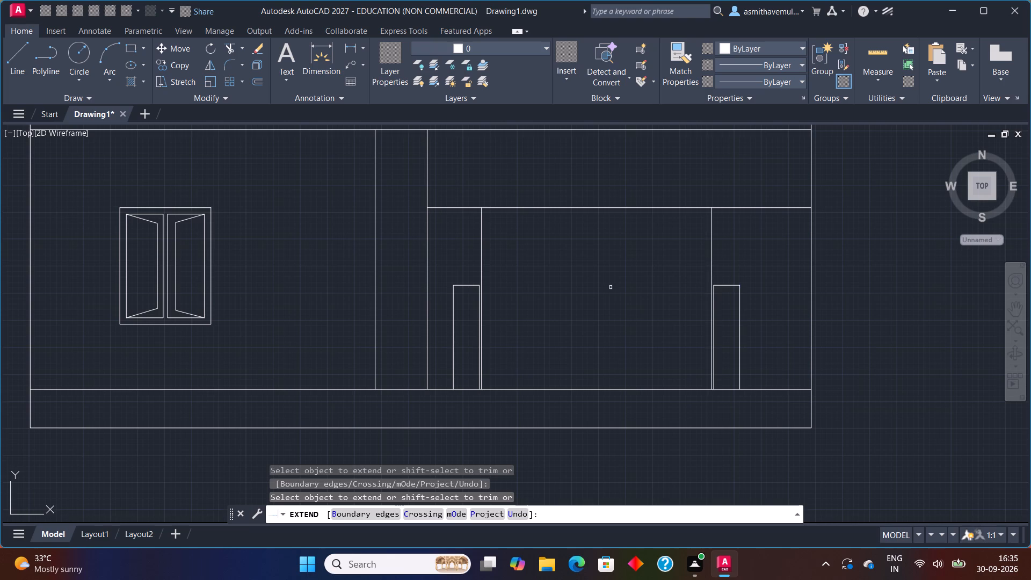
key("grave")
key("Escape")
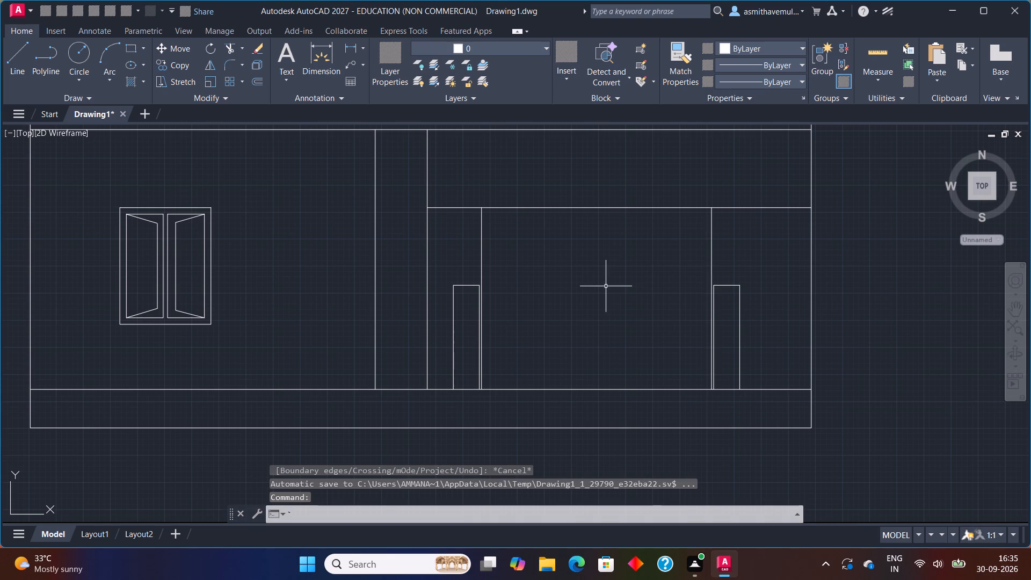
Check the horizontal distance between the two extended gate lines with a linear dimension, without placing it.
type("DLI")
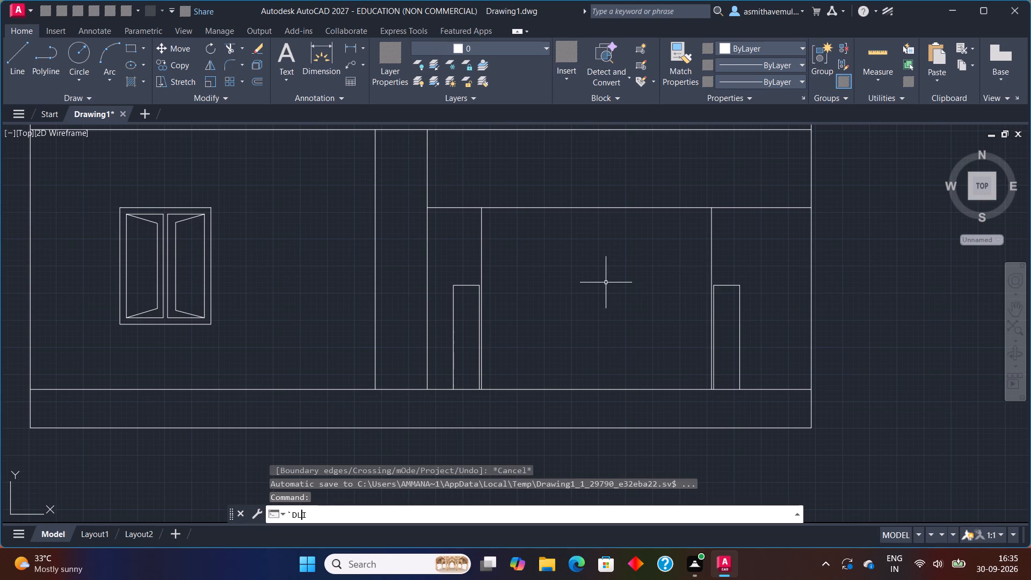
key("Return")
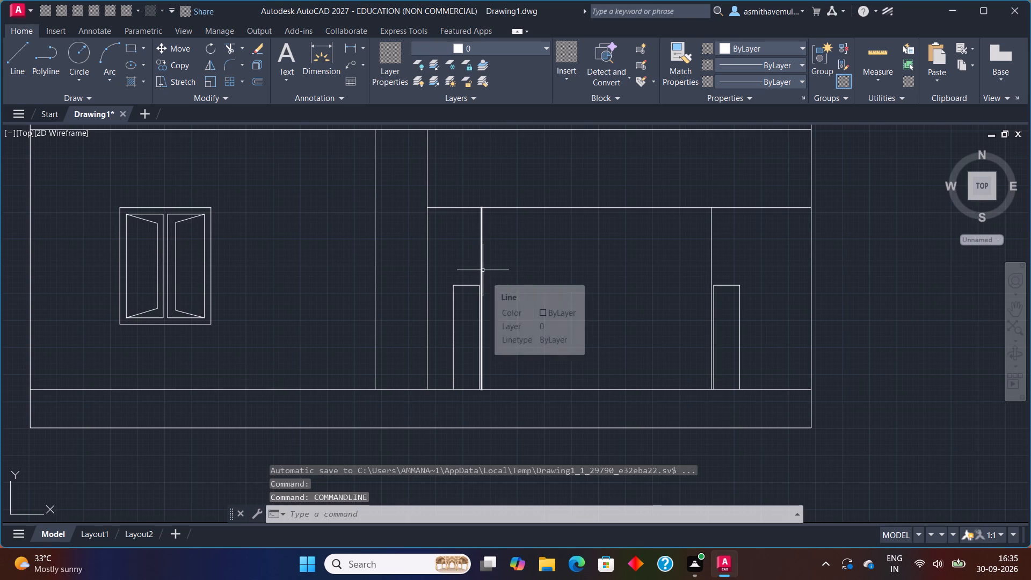
type("DLI")
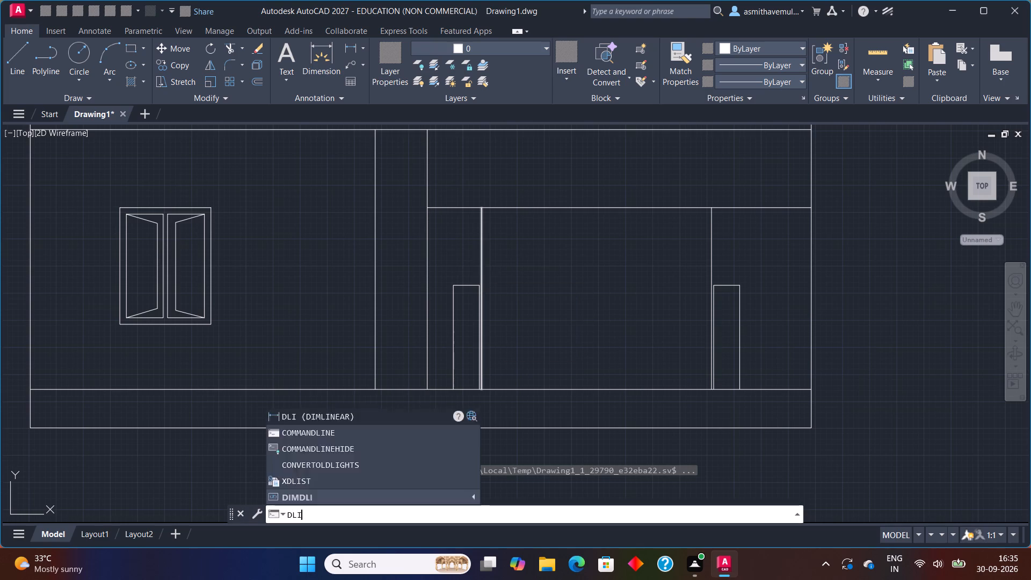
key("Return")
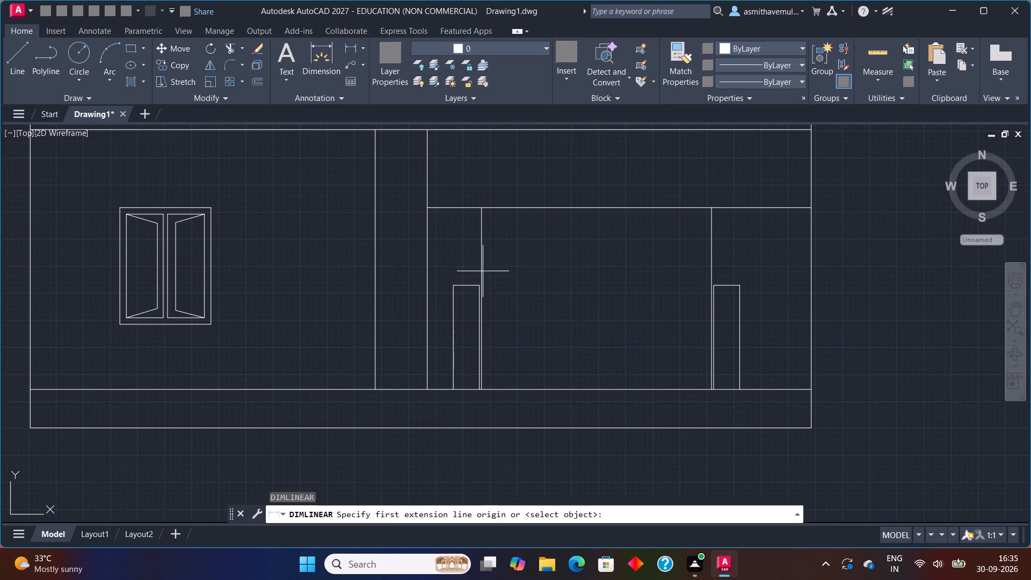
left_click(480, 275)
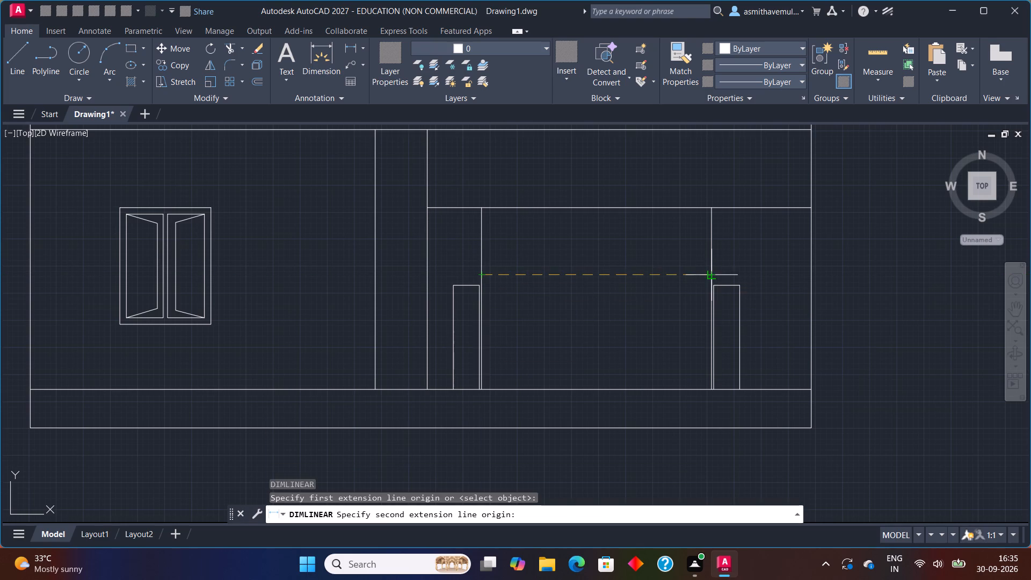
left_click(708, 273)
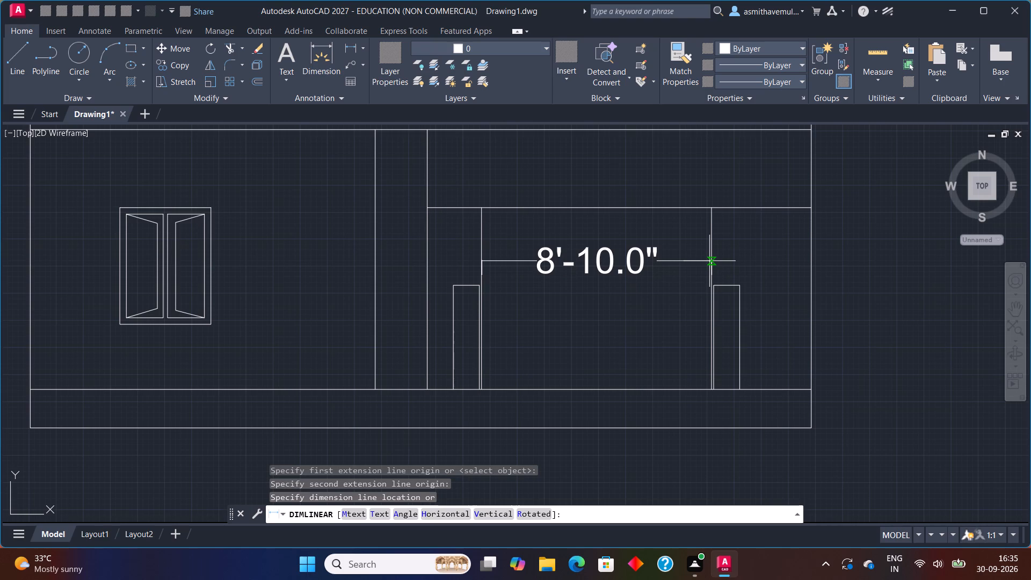
key("Escape")
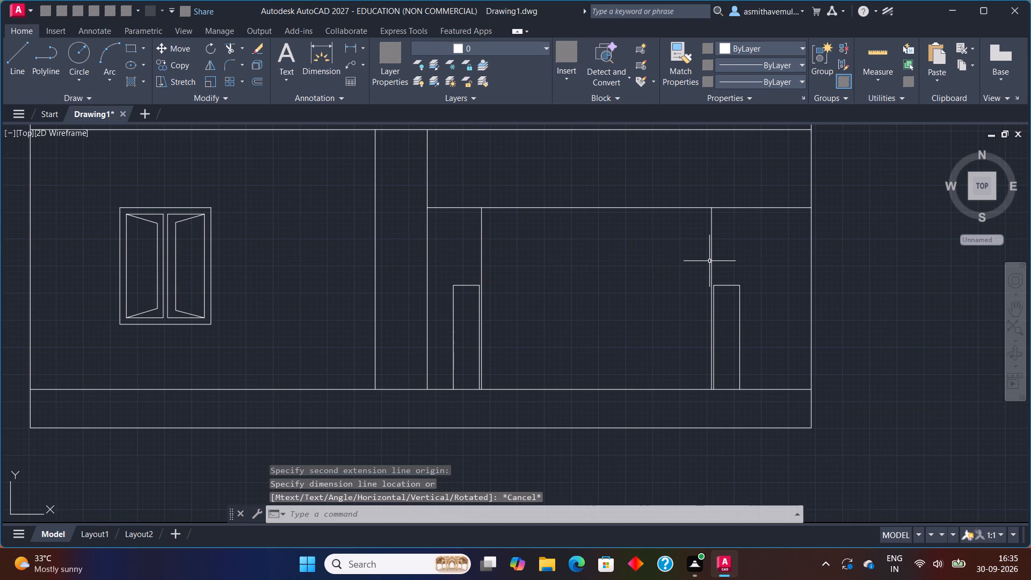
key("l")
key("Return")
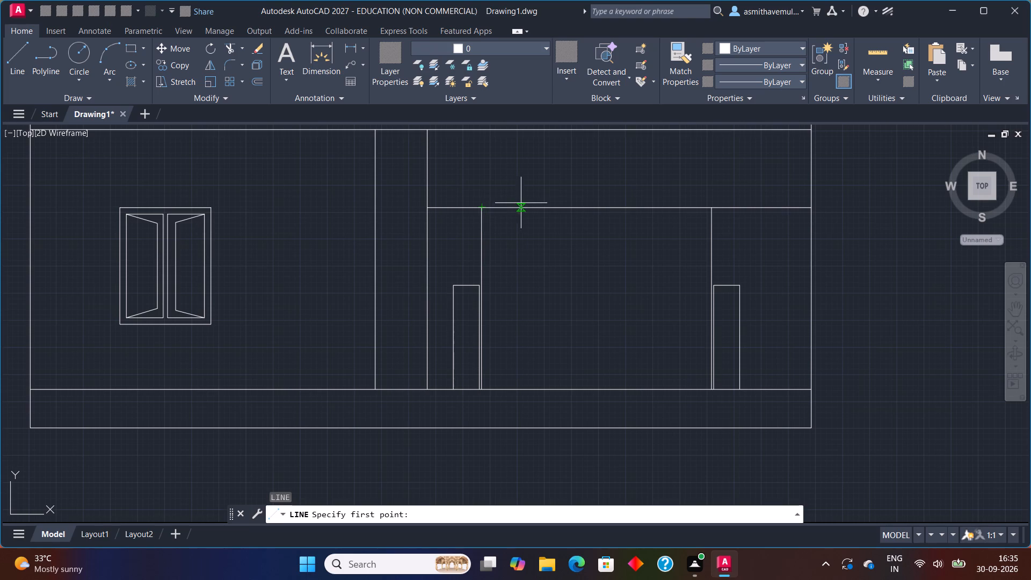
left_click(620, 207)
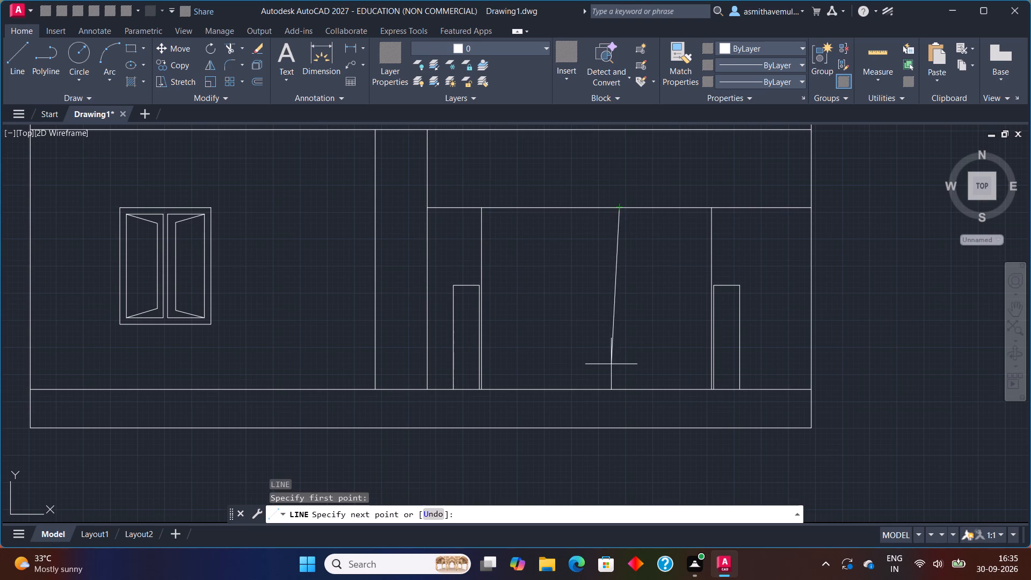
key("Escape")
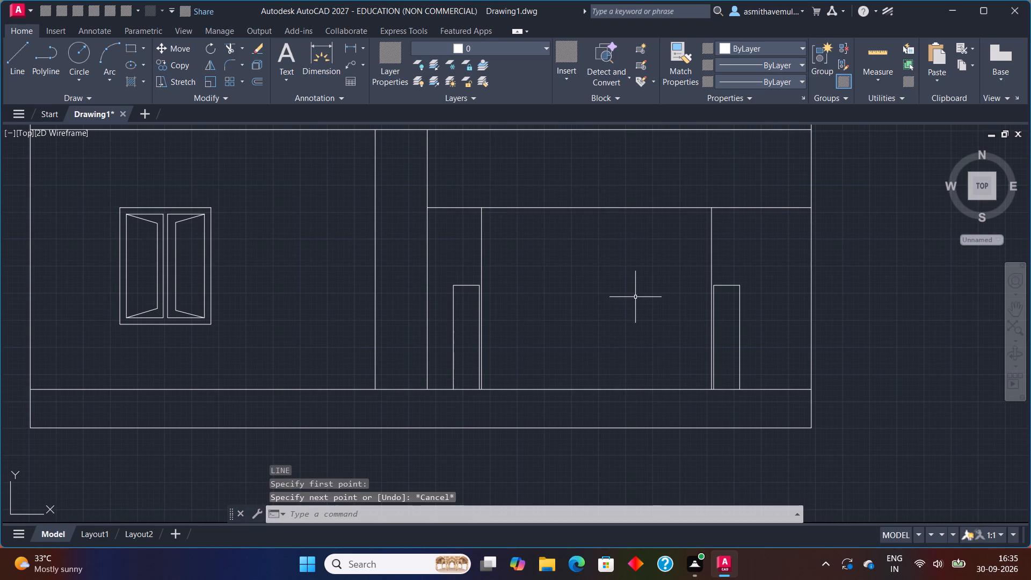
Trim the 7' line outside the two extended gate lines so it only spans the gate's width.
key("t")
key("r")
type("IM")
key("Return")
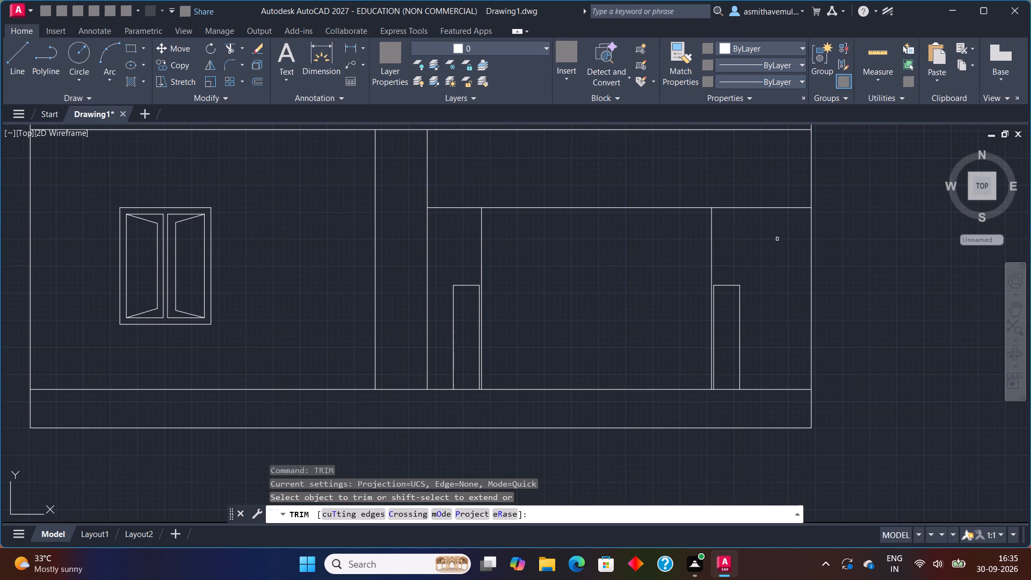
left_click_drag(786, 228, 775, 195)
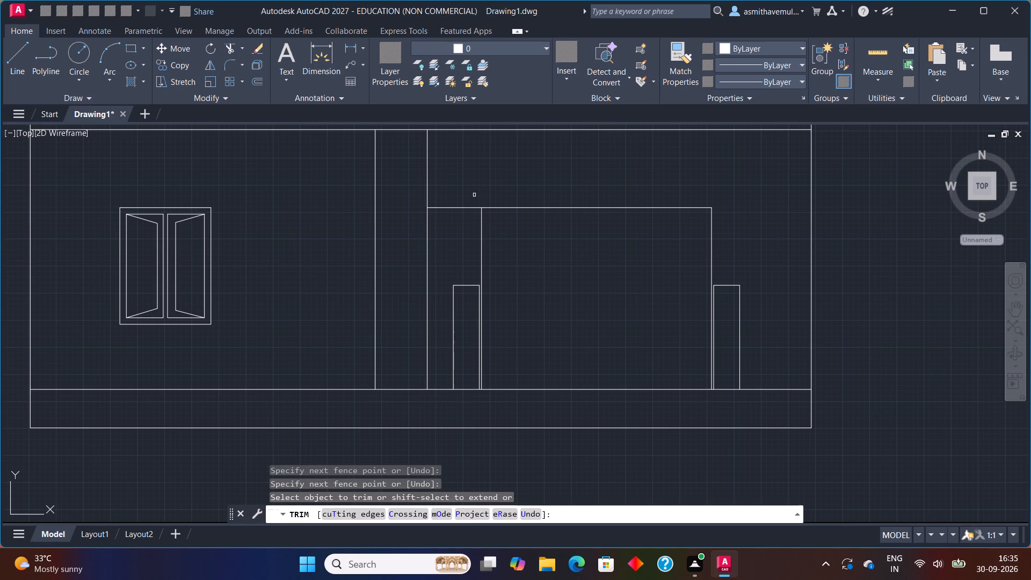
left_click_drag(469, 195, 460, 233)
key("grave")
key("Escape")
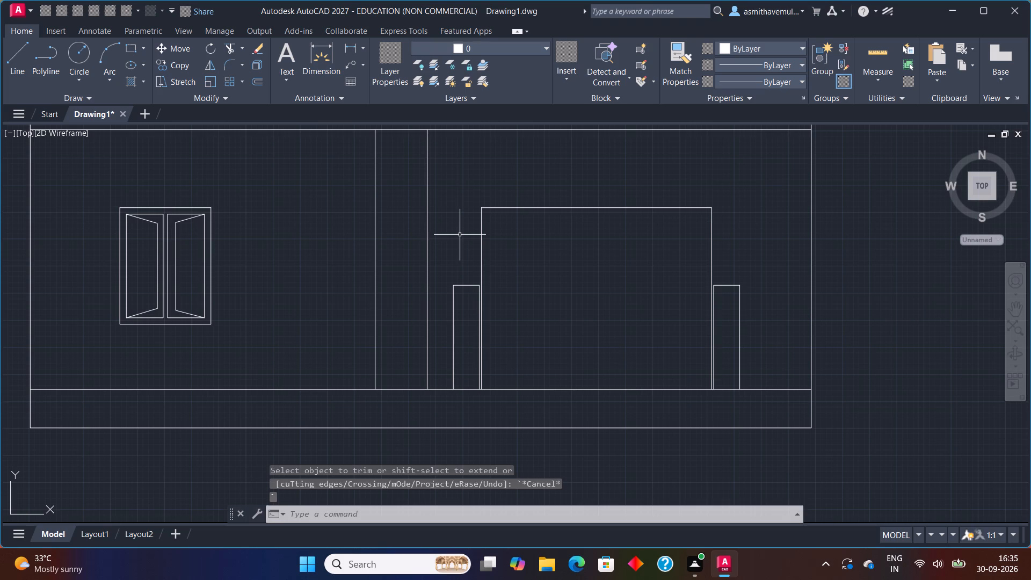
Draw a vertical line from the midpoint of the gate's top edge straight down to the base line, with Ortho on.
key("l")
key("Return")
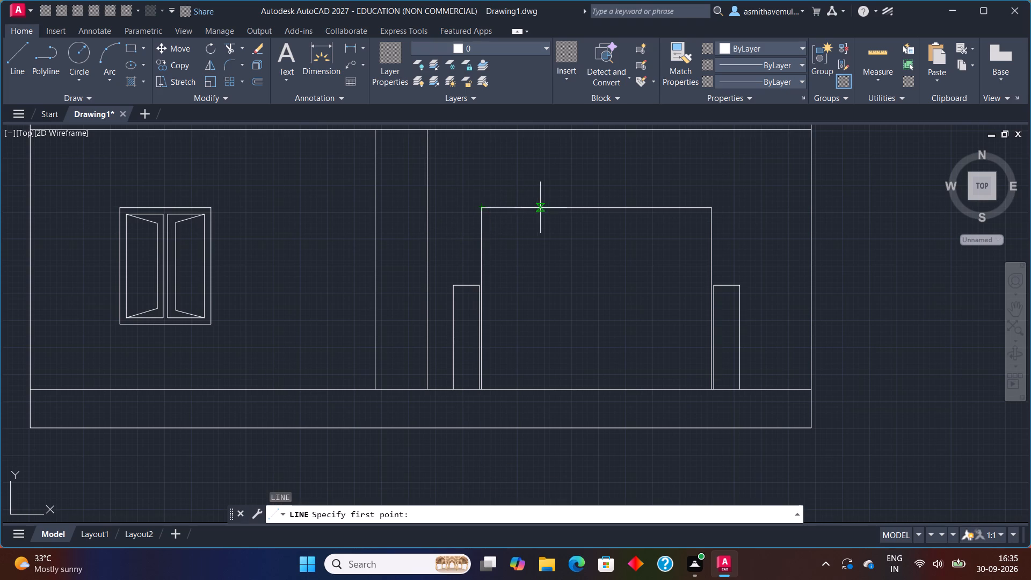
left_click(600, 208)
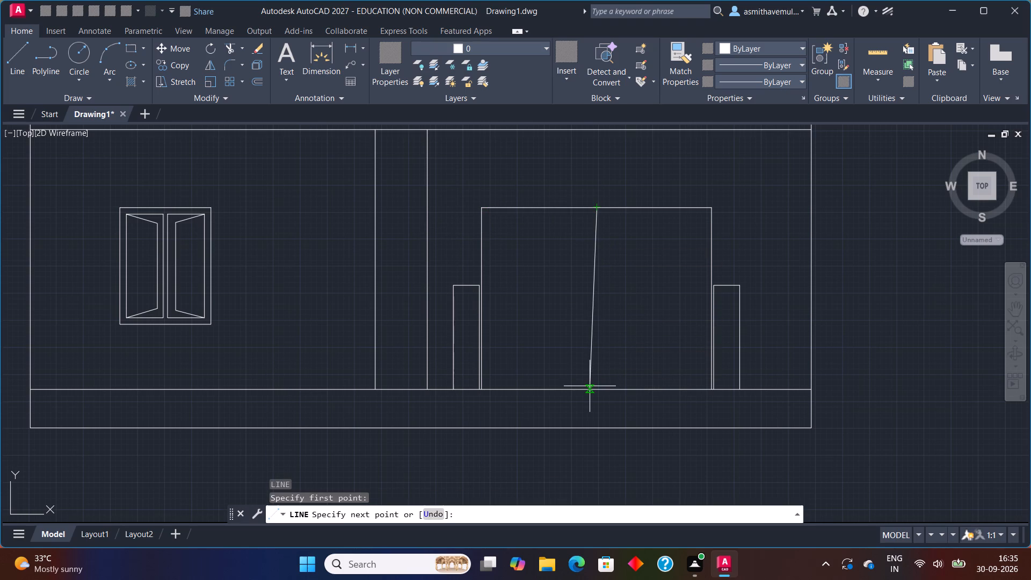
key("F8")
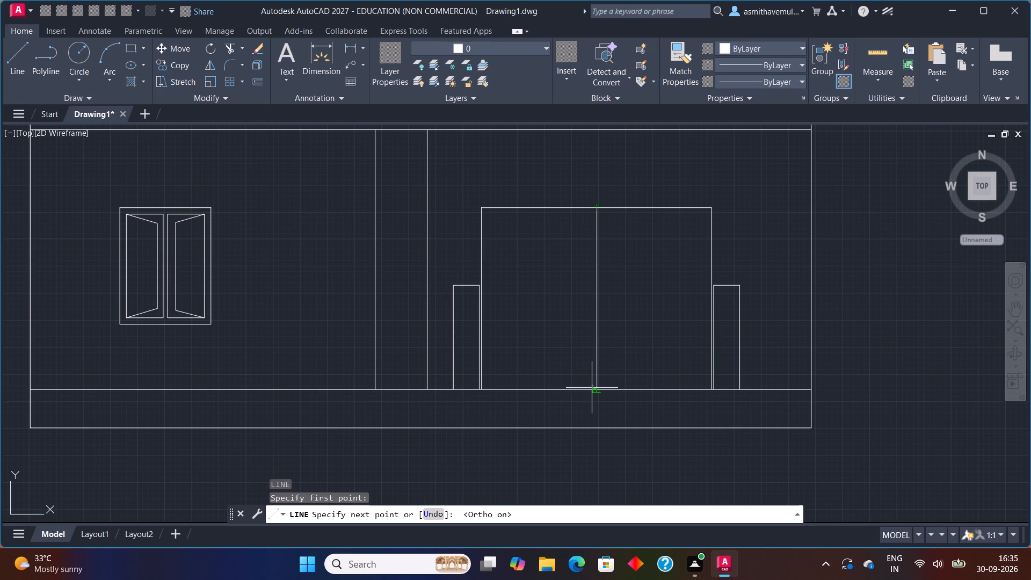
left_click(596, 388)
key("Escape")
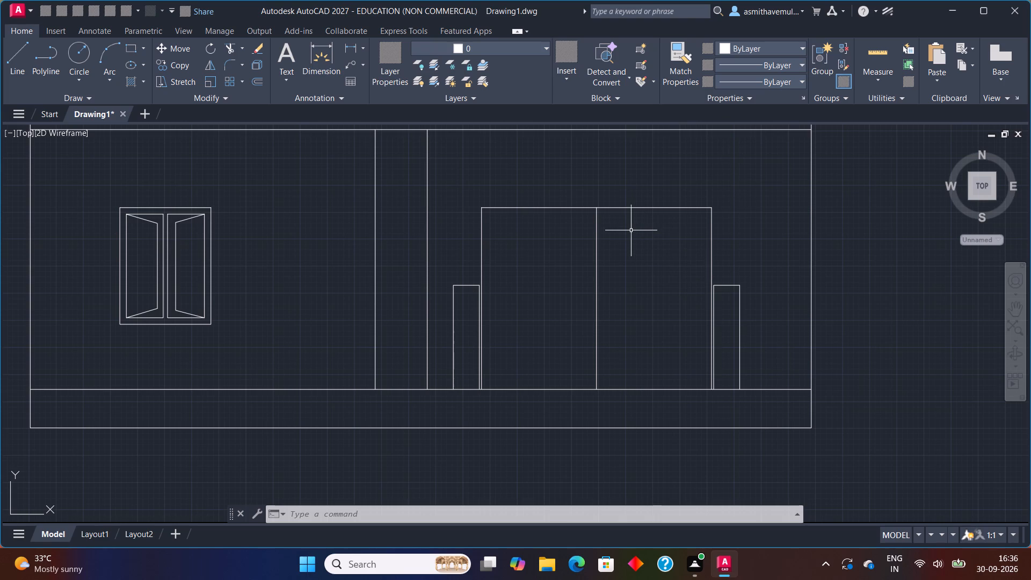
Offset the gate's vertical centre line 1" to each side.
key("o")
key("Return")
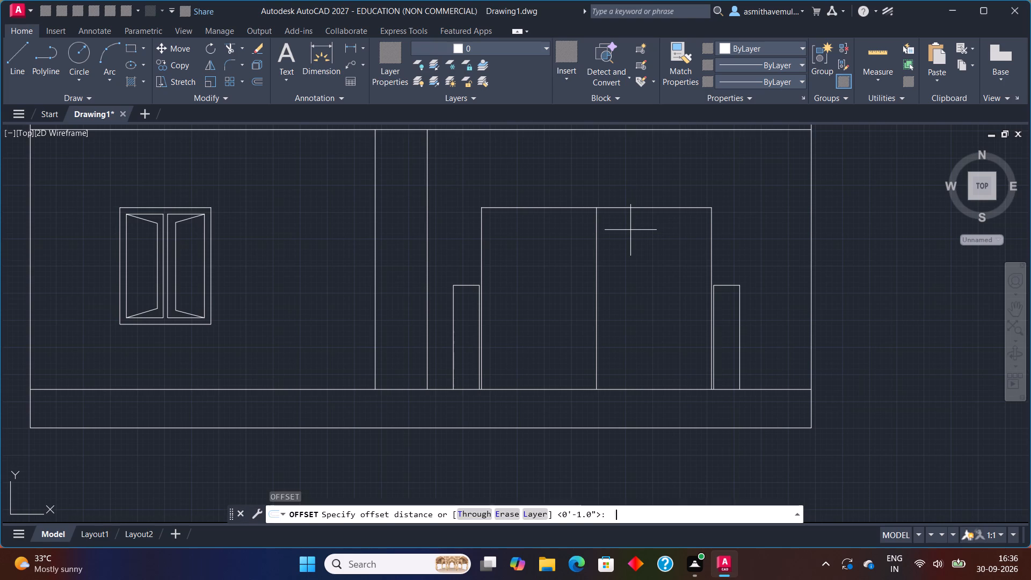
key("1")
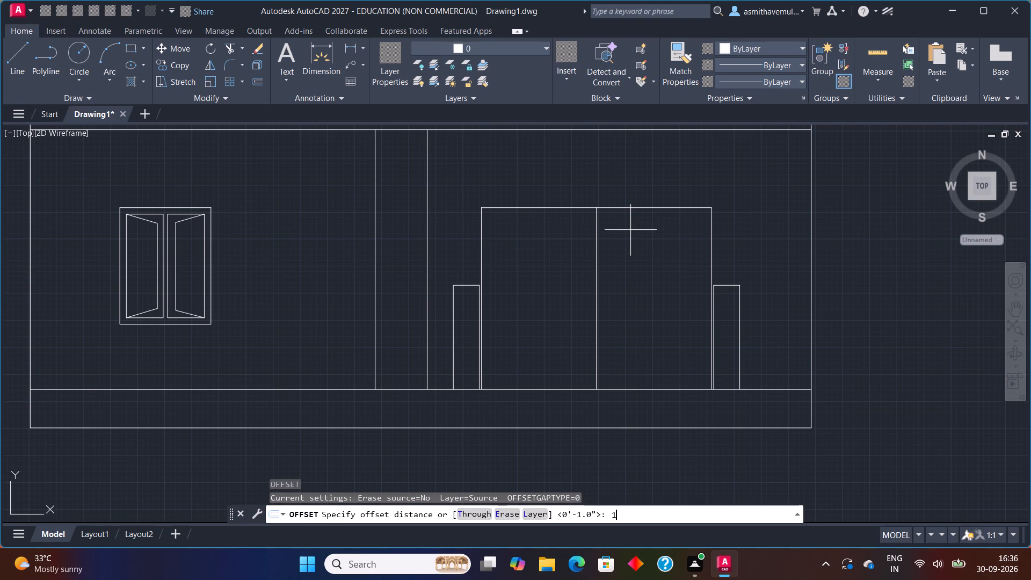
key("shift+quotedbl")
key("Return")
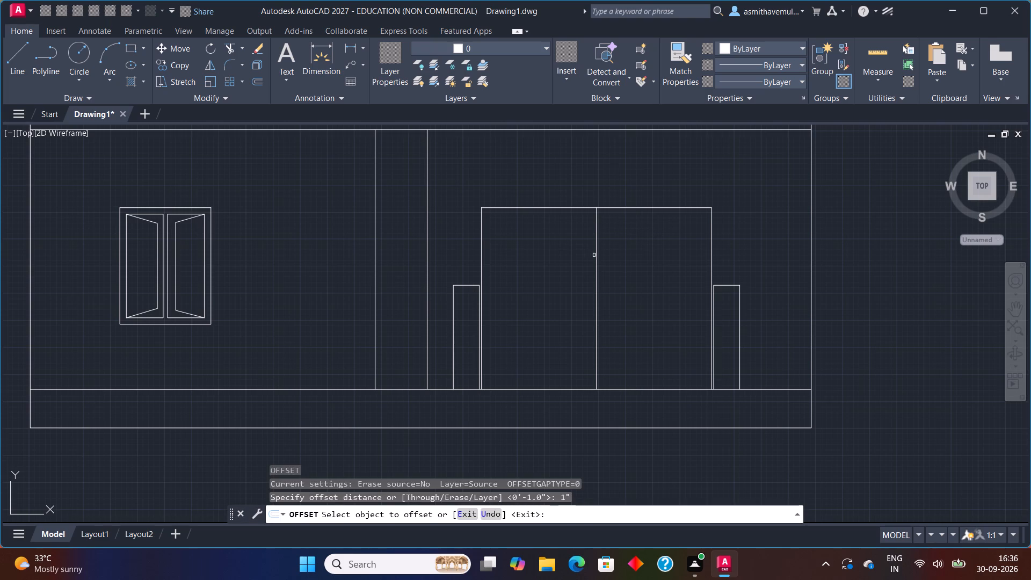
left_click(598, 256)
left_click(604, 256)
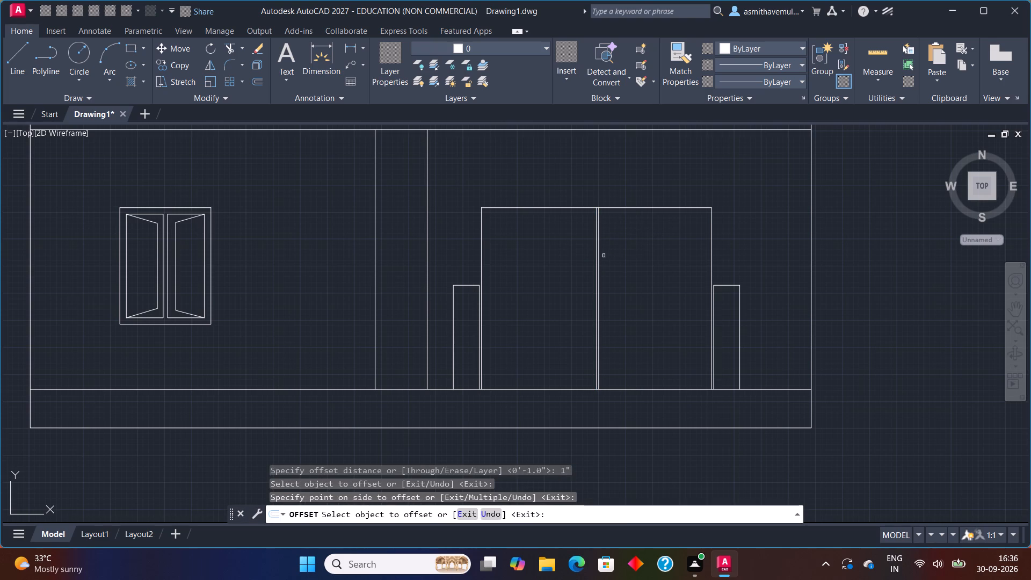
scroll(597, 256, "up", 3)
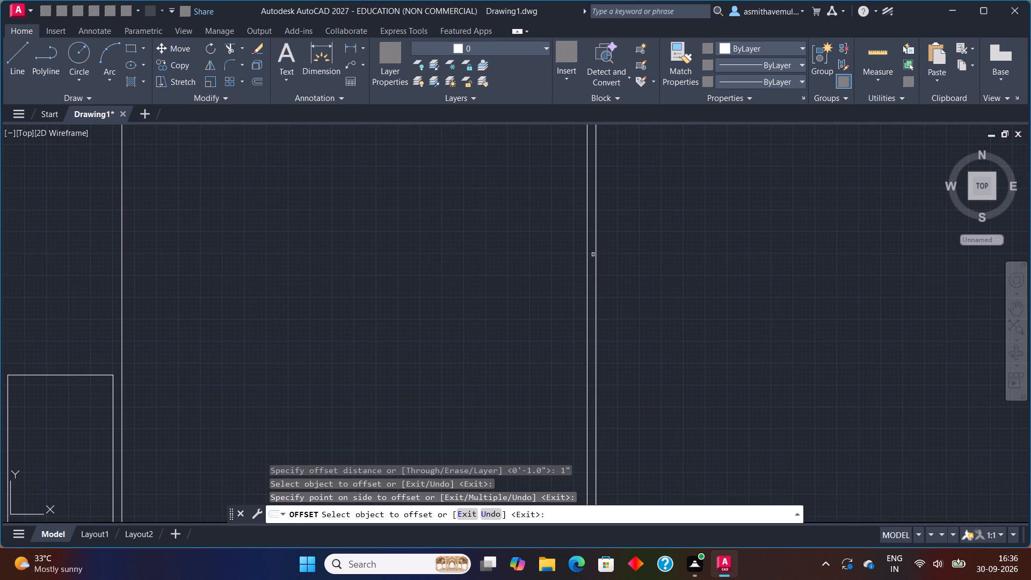
left_click(587, 255)
left_click(565, 258)
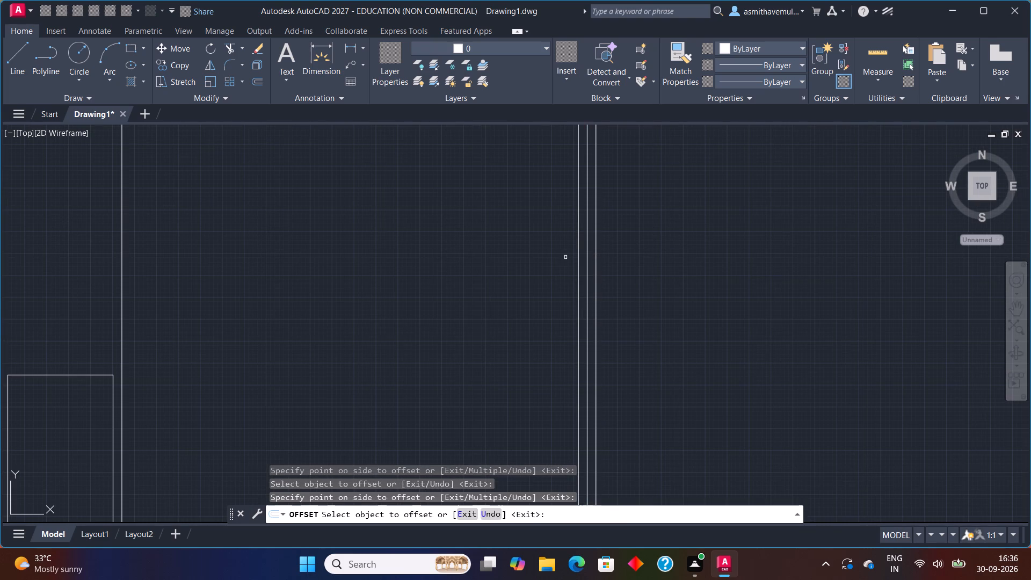
key("grave")
key("Escape")
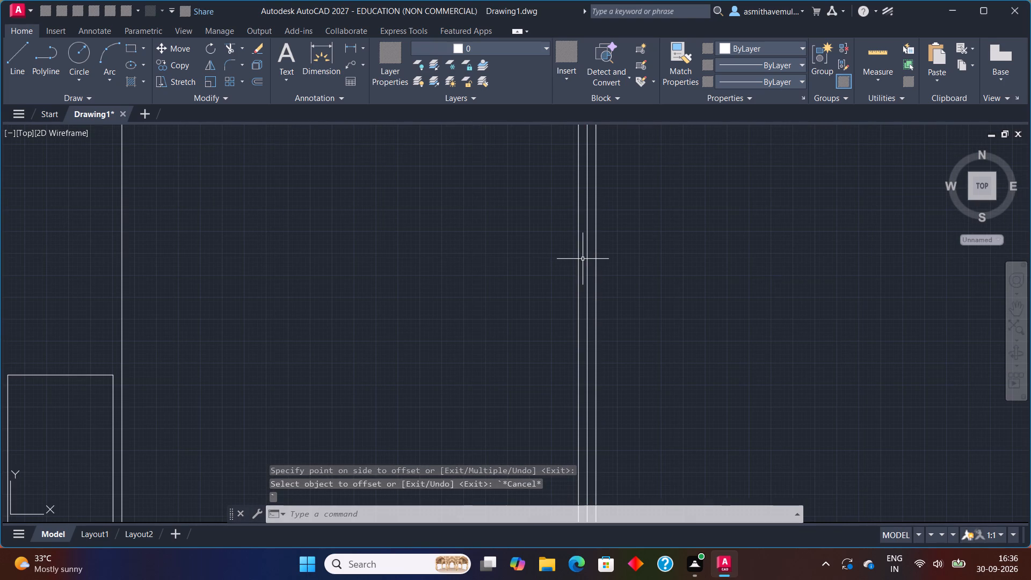
Erase the original centre line between the two 1" offsets, leaving the pair of leaf edges.
left_click(590, 260)
left_click(590, 260)
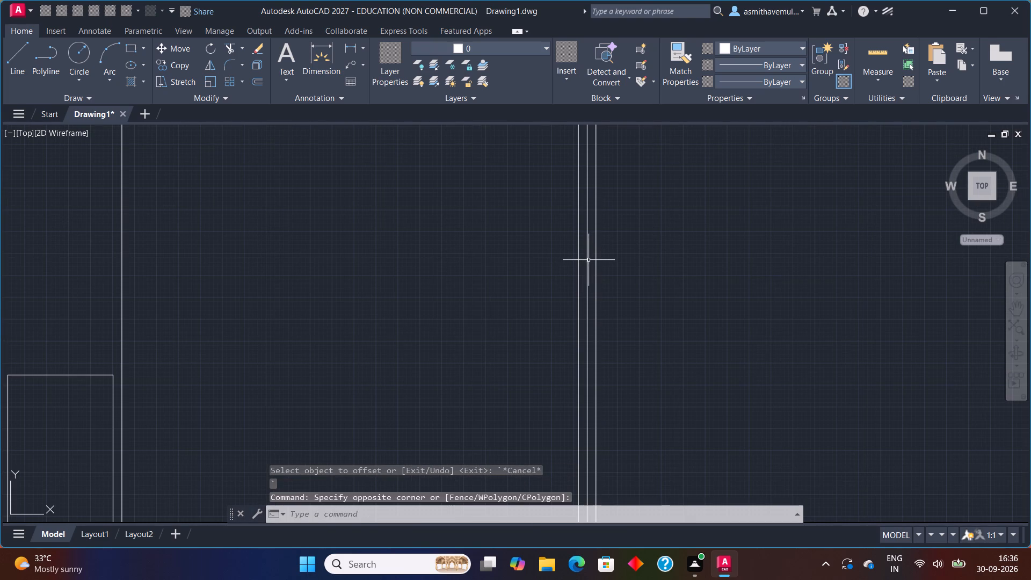
left_click(588, 260)
key("Delete")
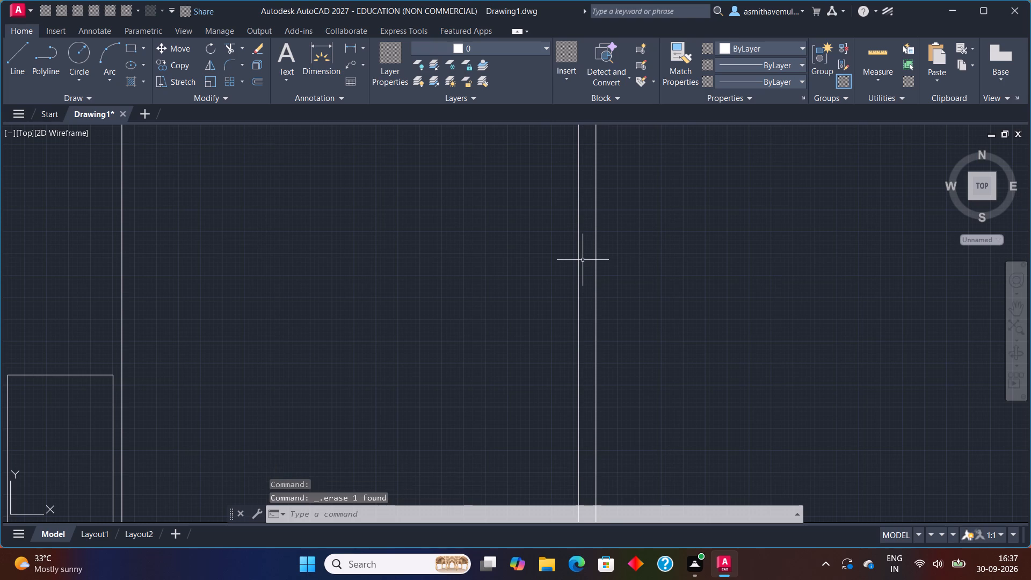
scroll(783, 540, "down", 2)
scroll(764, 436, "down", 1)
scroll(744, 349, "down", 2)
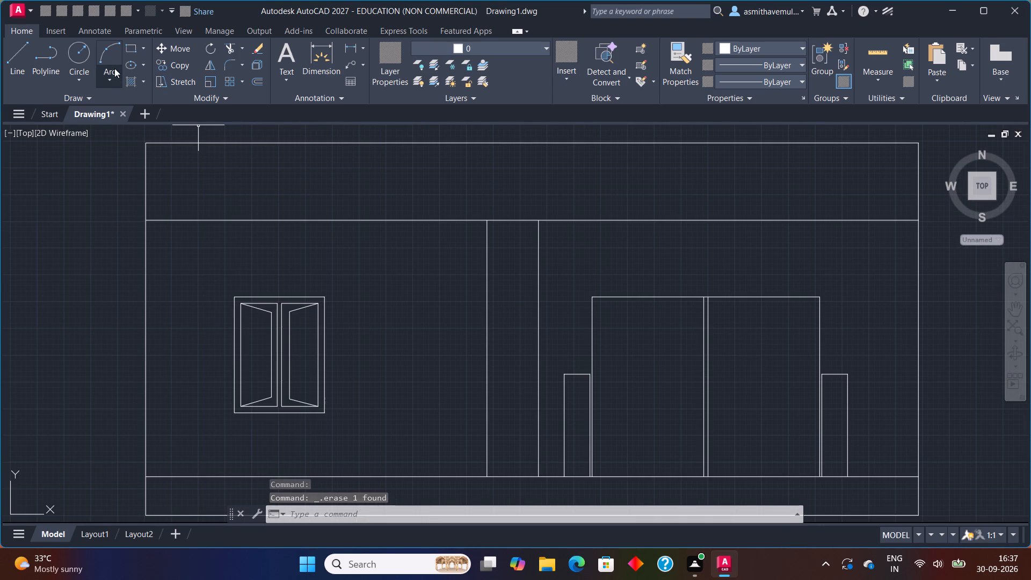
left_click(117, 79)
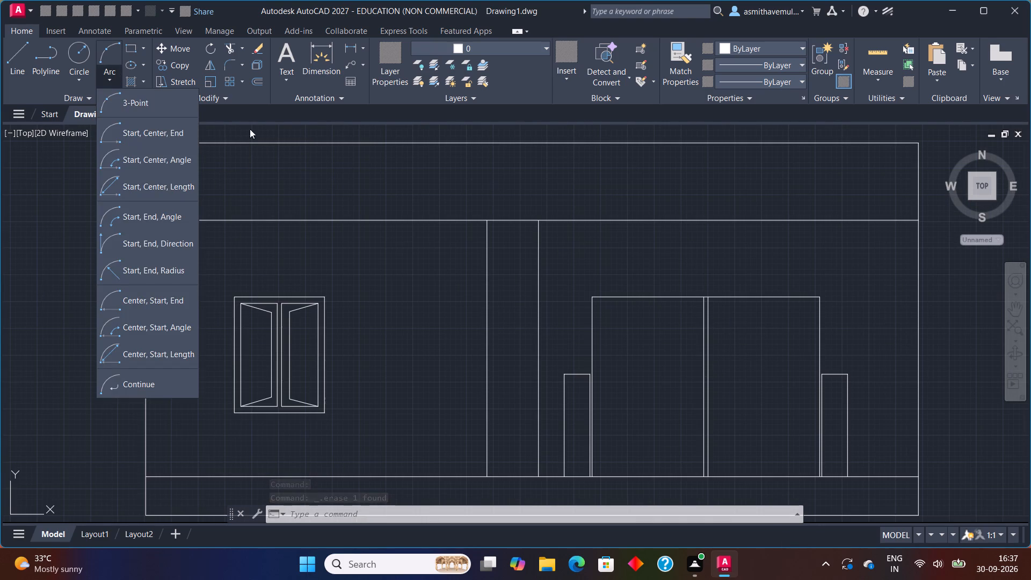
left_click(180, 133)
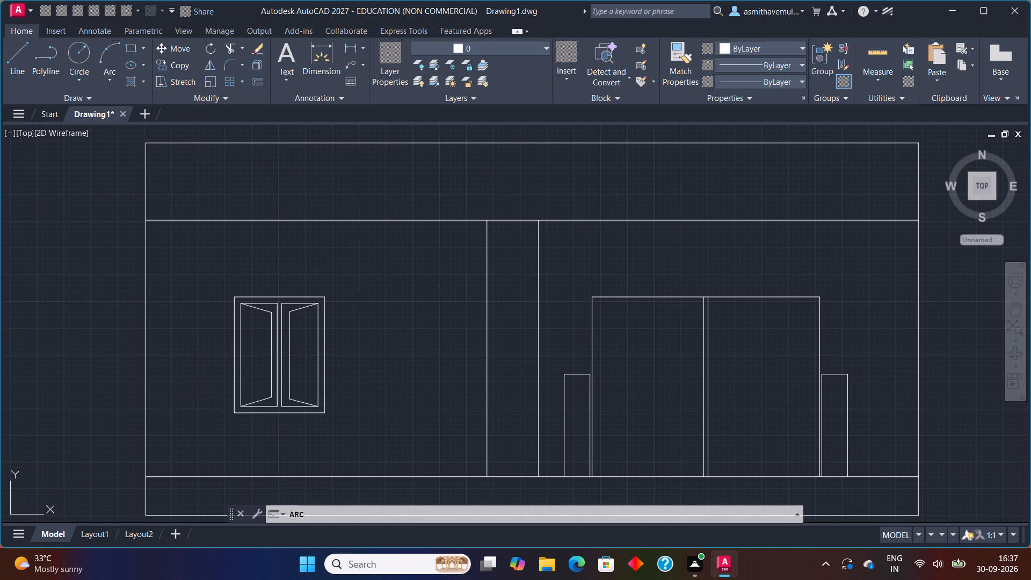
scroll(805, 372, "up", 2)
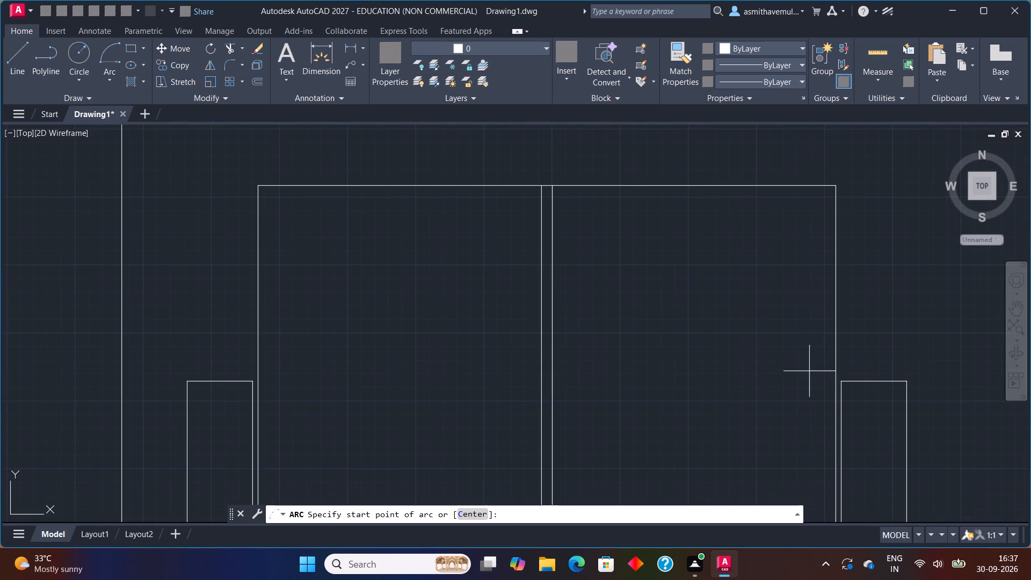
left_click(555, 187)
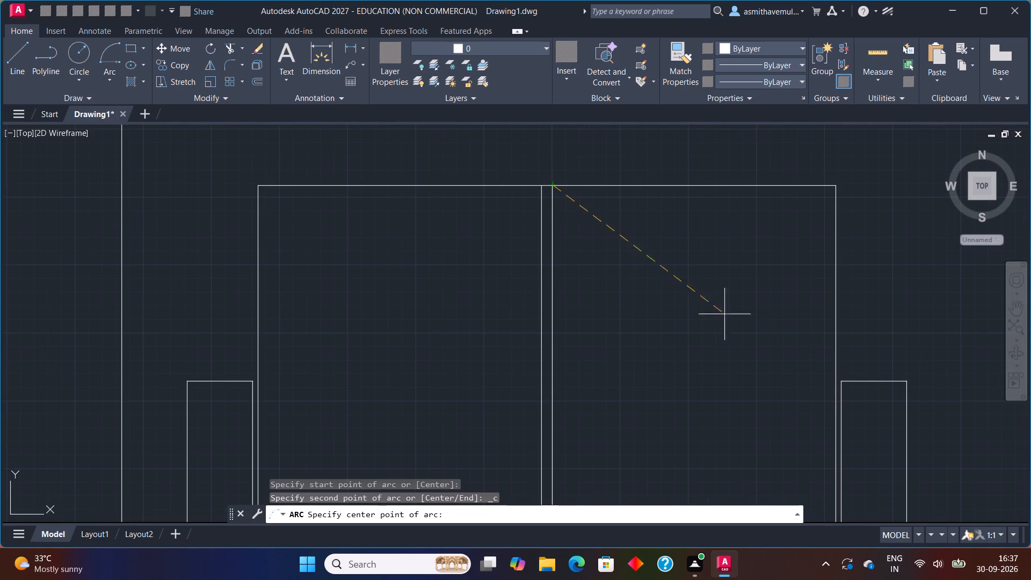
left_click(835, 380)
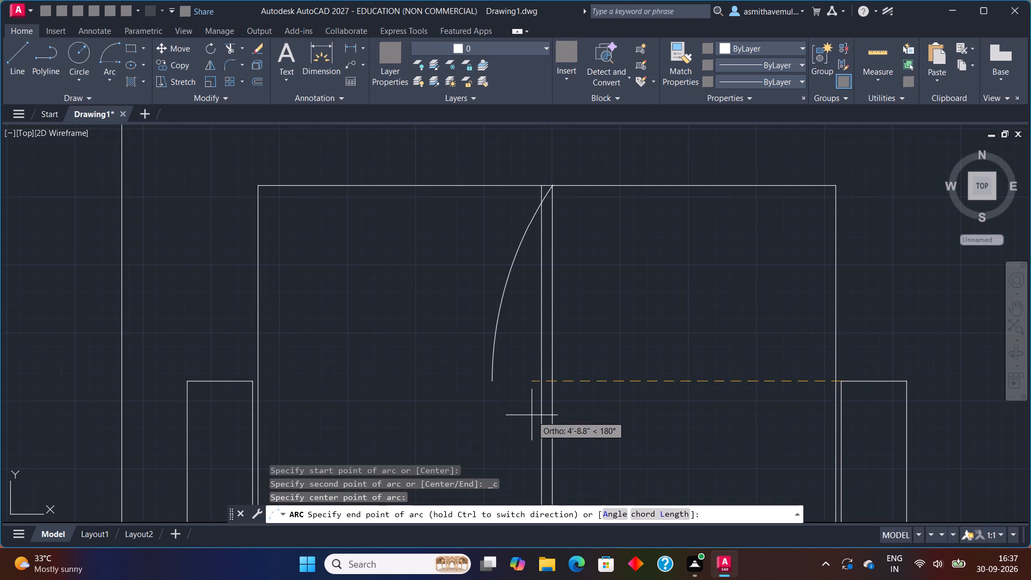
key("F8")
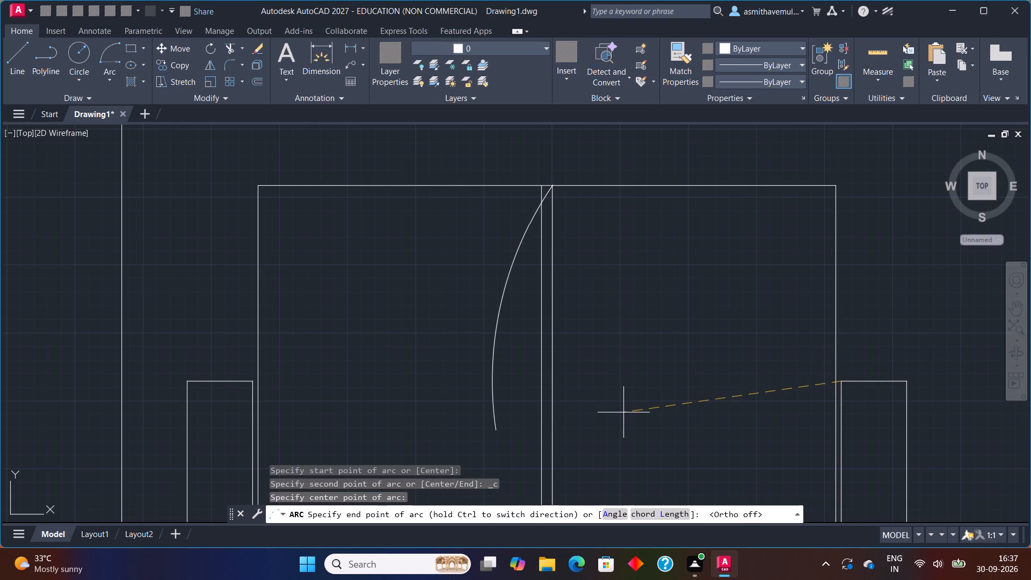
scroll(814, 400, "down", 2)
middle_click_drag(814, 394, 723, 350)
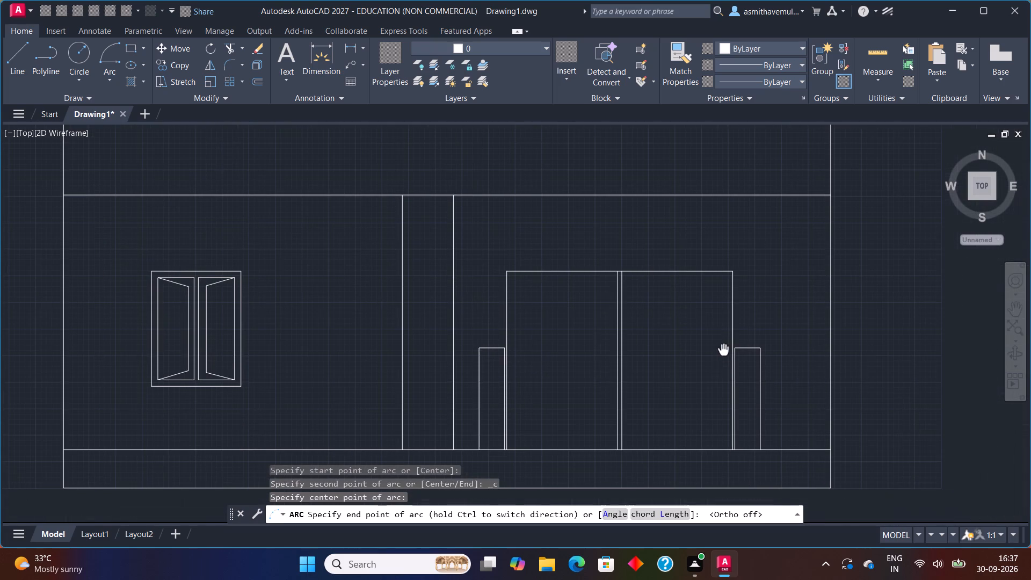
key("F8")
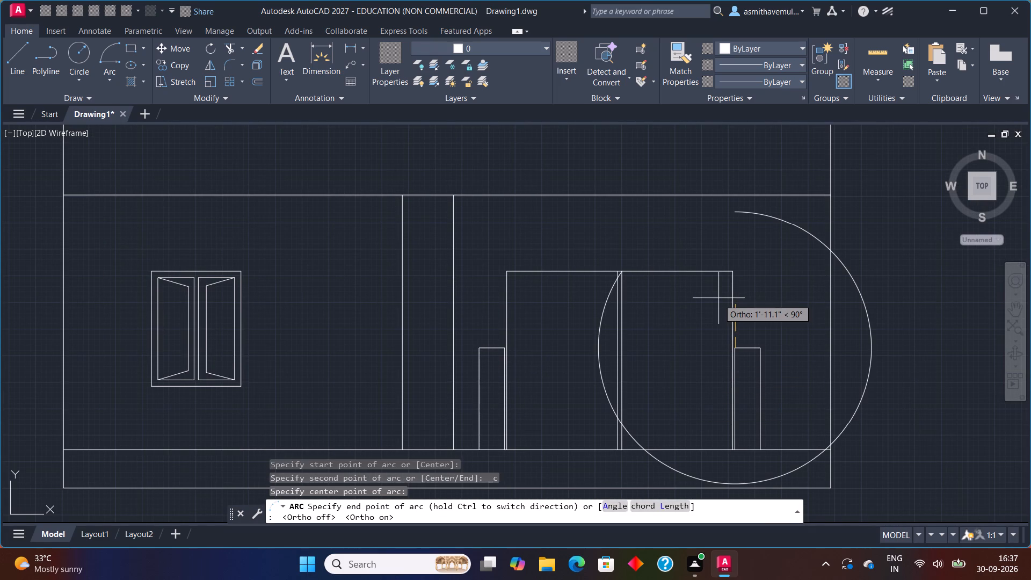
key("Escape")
Trim away the gate's top edge between the two central lines and across the whole right leaf.
scroll(692, 293, "up", 1)
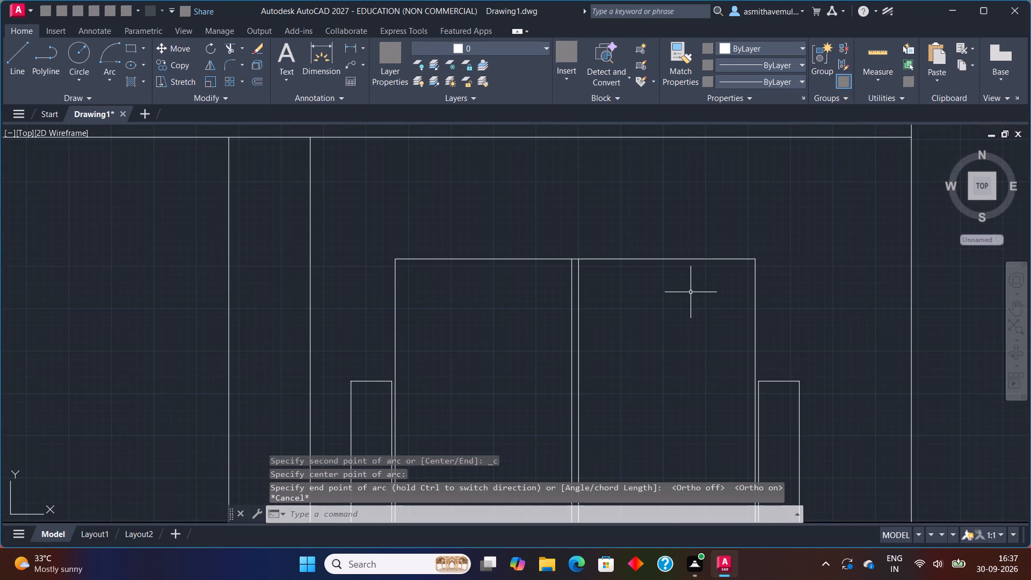
type("TR")
type("IM")
key("Return")
scroll(605, 275, "up", 2)
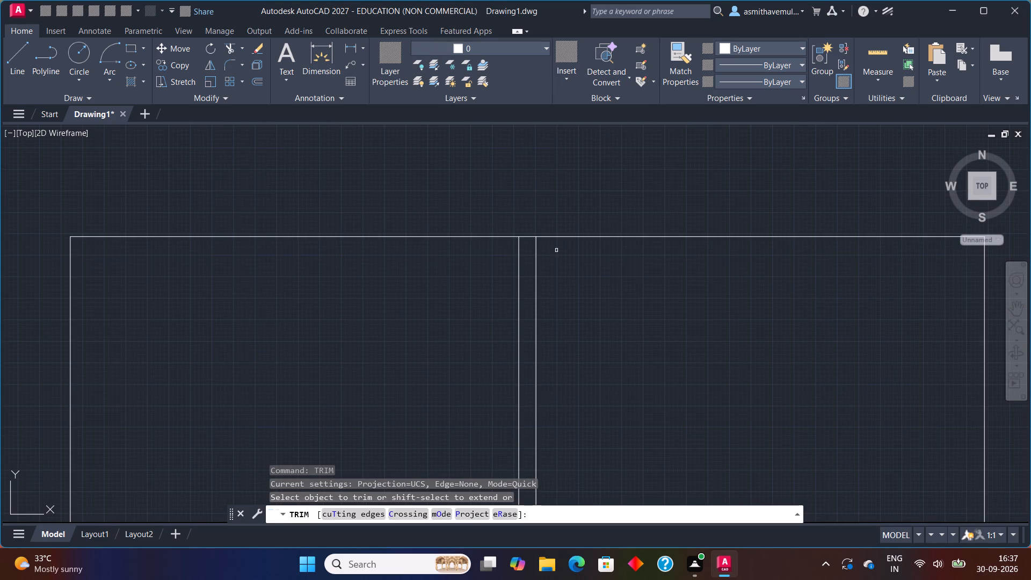
left_click(526, 238)
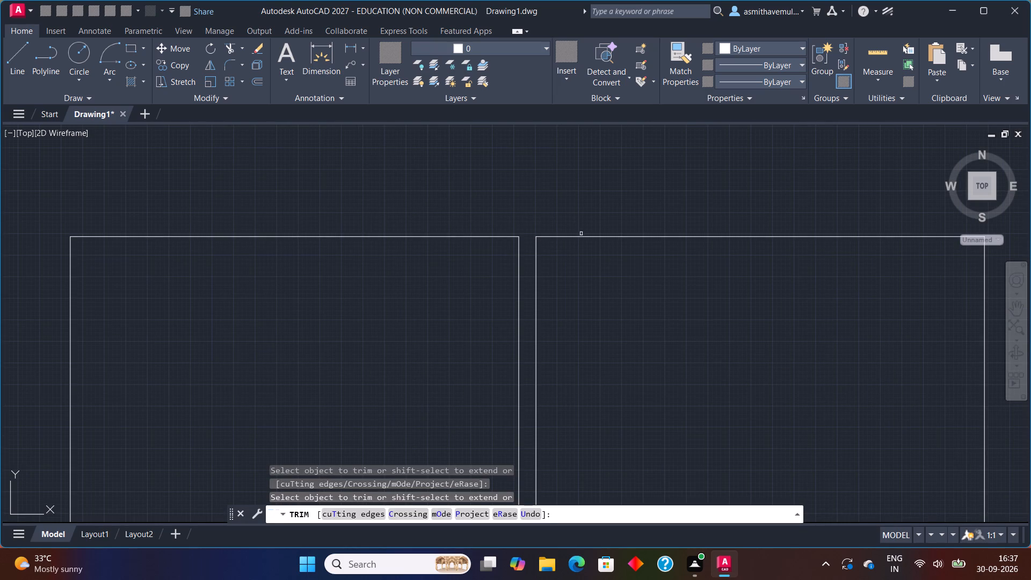
left_click(582, 235)
scroll(819, 336, "down", 1)
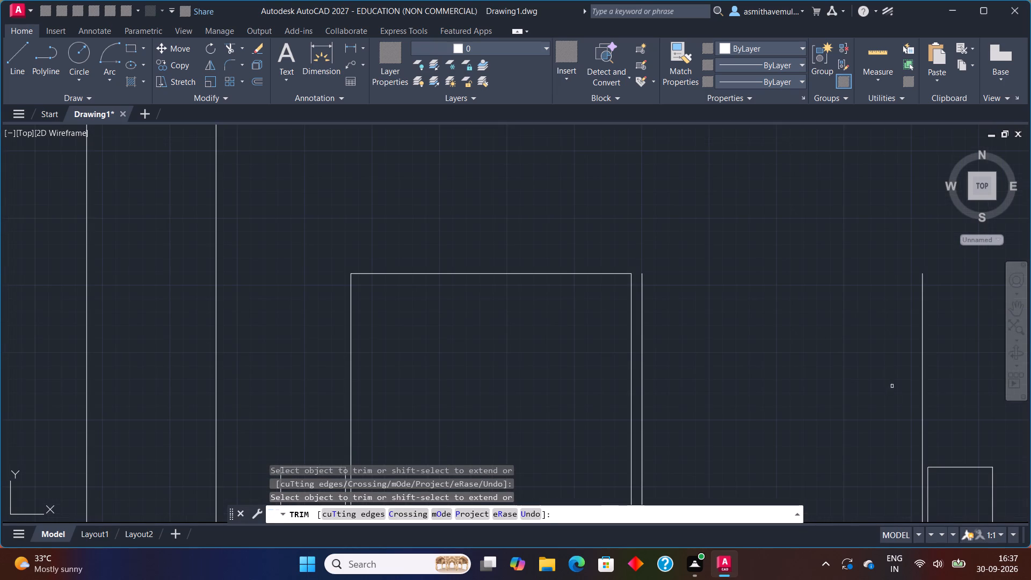
middle_click_drag(894, 398, 846, 361)
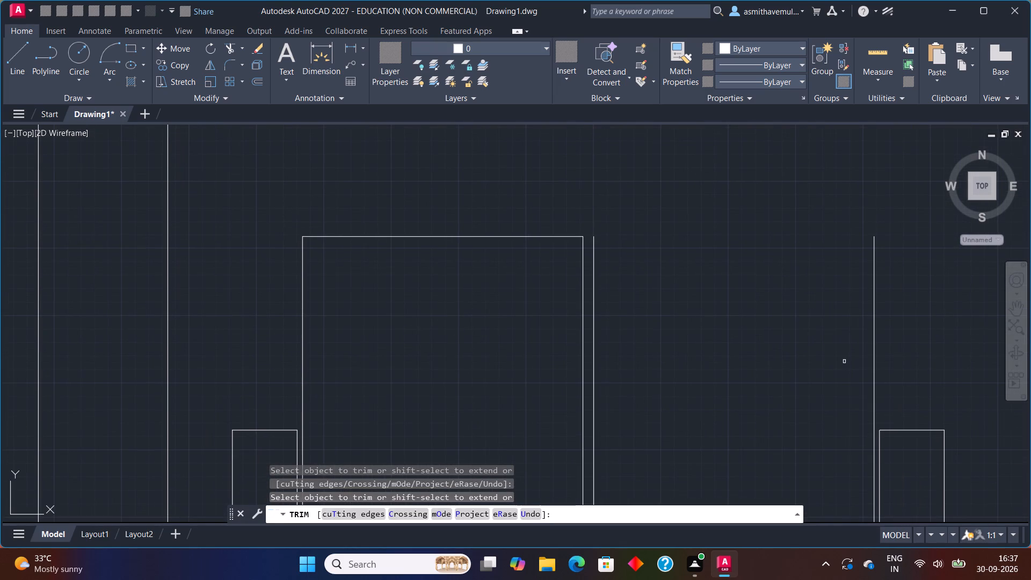
key("Escape")
Draw a short horizontal line from the right pillar's inner top corner across the gate's right edge, as a cutting line.
key("l")
key("Return")
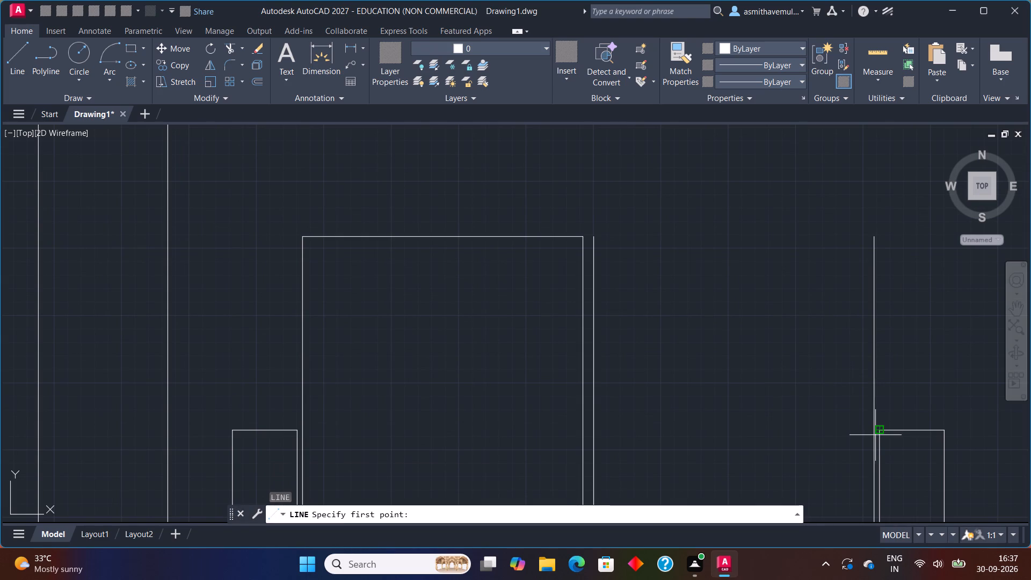
left_click(878, 435)
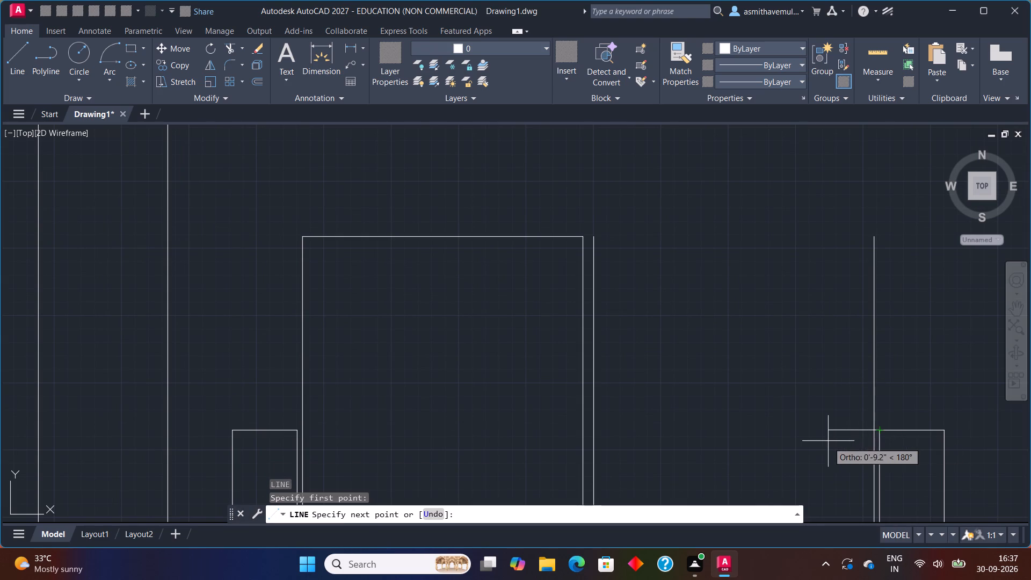
left_click(824, 442)
key("Escape")
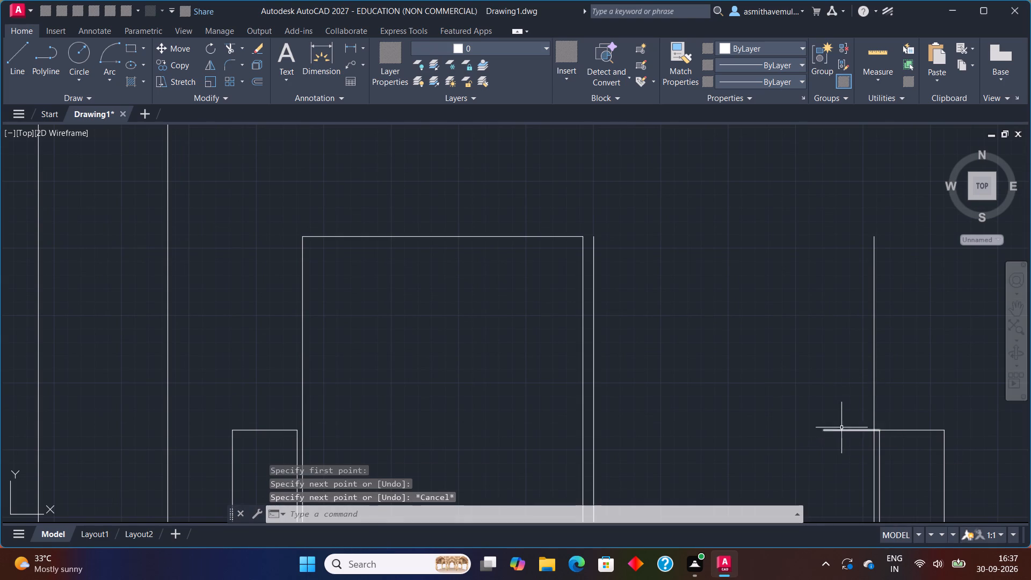
Trim the gate's right edge down to the pillar's top level and trim away the short horizontal cutting line.
type("TR")
key("i")
key("m")
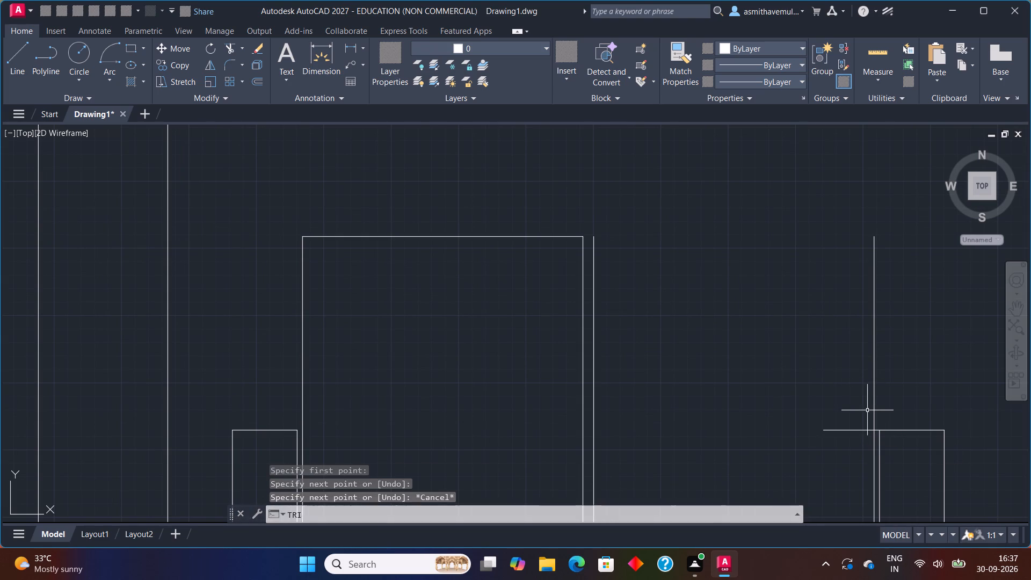
key("Return")
left_click_drag(879, 395, 856, 421)
left_click_drag(856, 422, 857, 448)
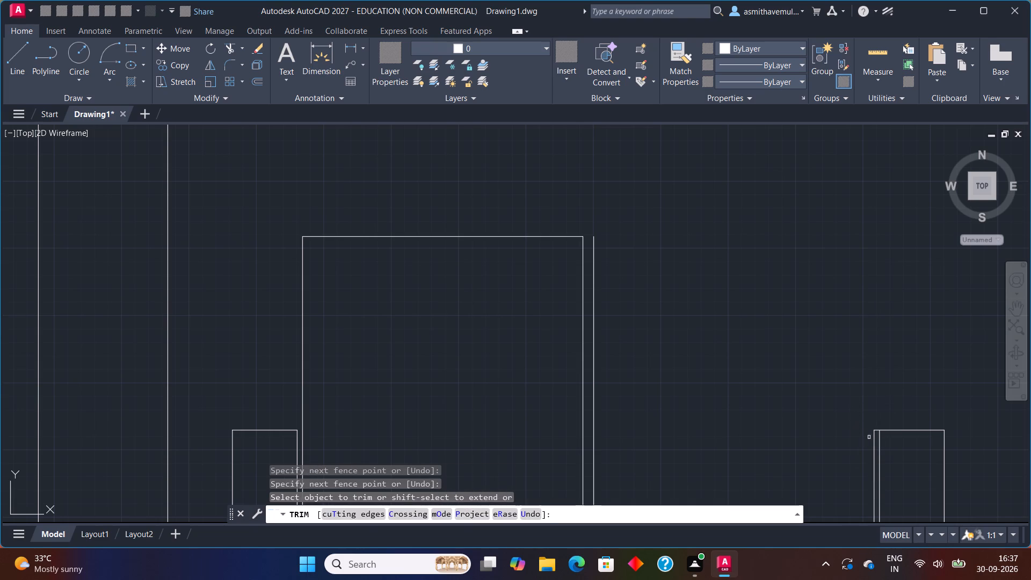
scroll(869, 438, "up", 2)
left_click(882, 422)
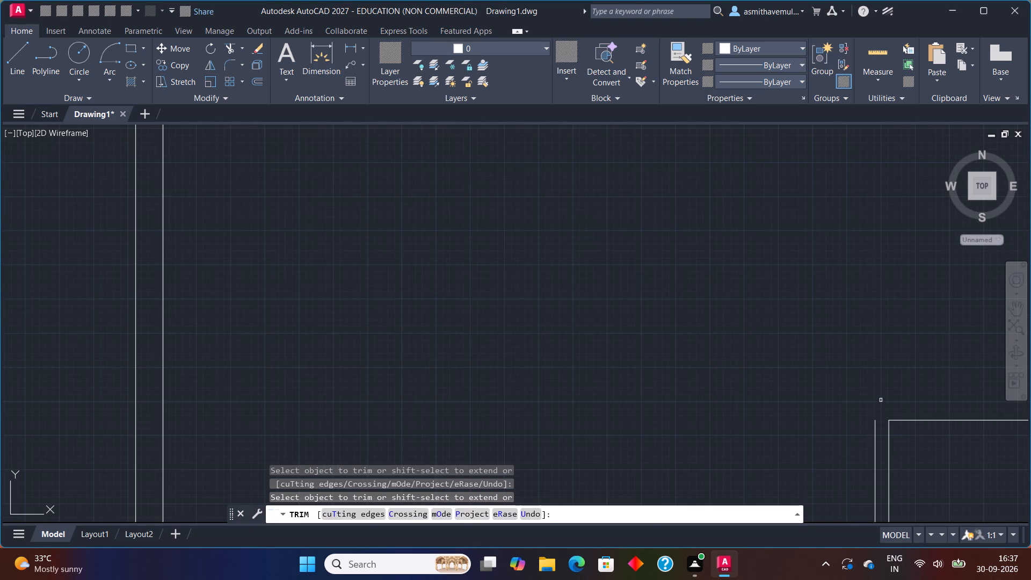
key("Escape")
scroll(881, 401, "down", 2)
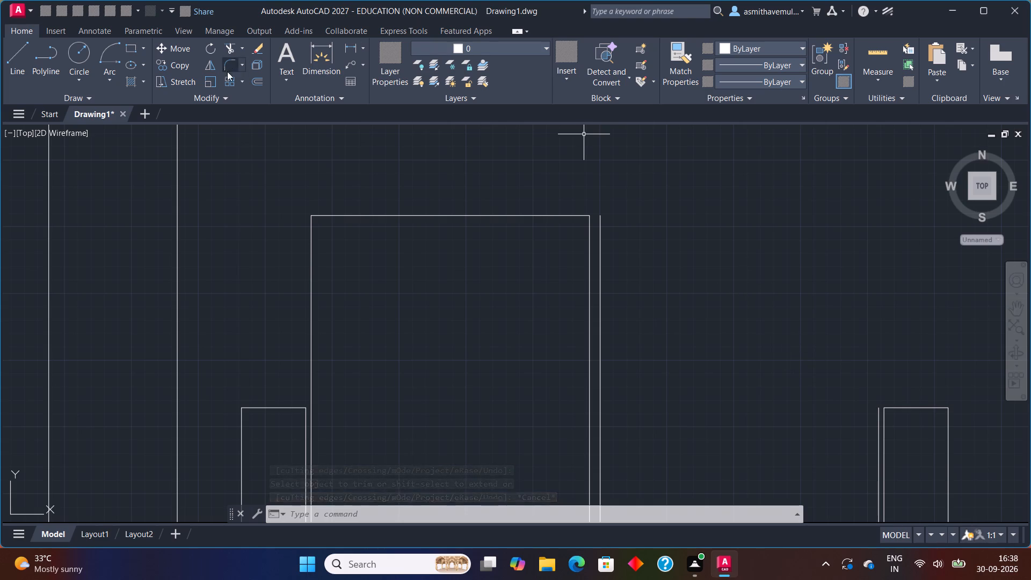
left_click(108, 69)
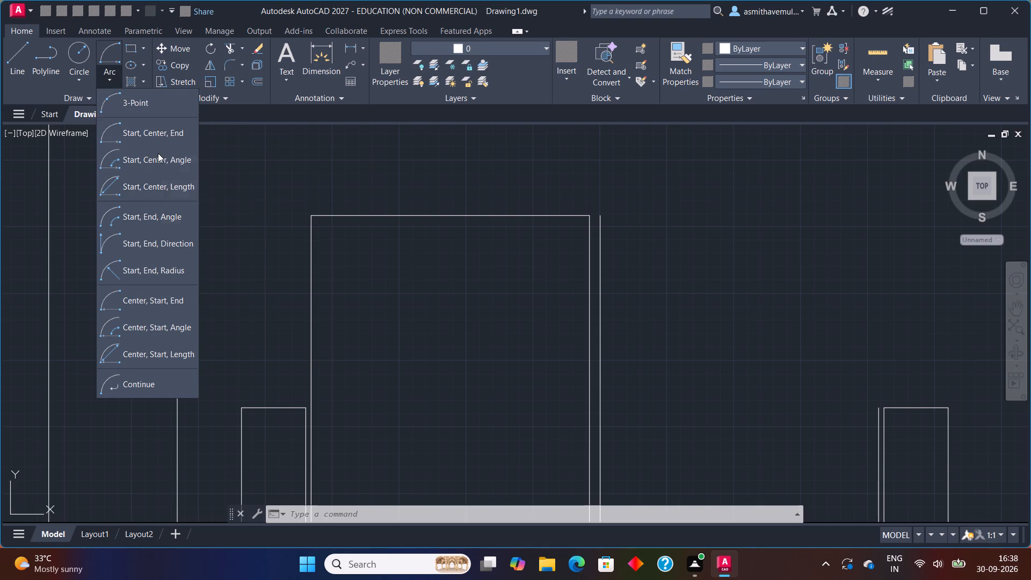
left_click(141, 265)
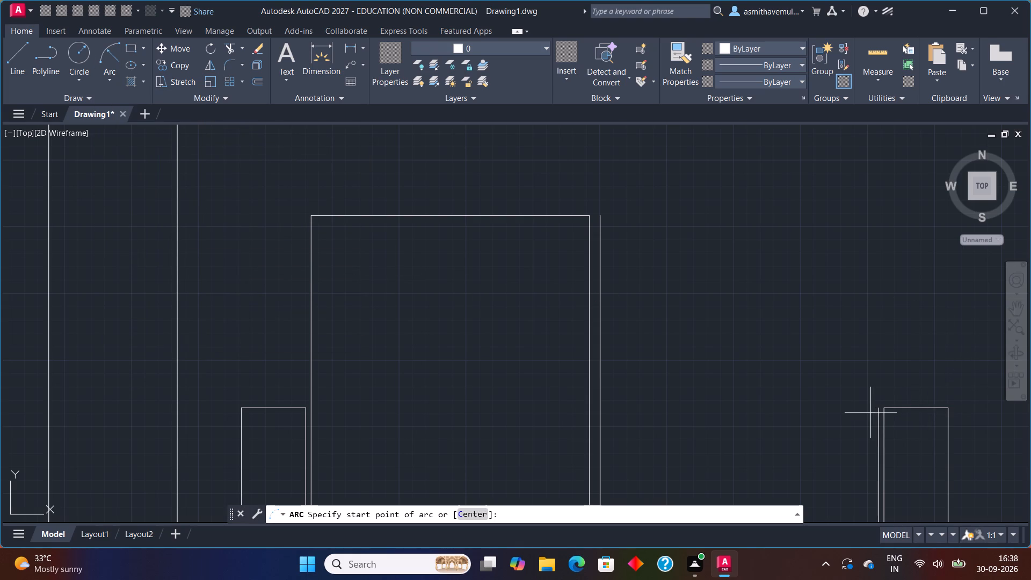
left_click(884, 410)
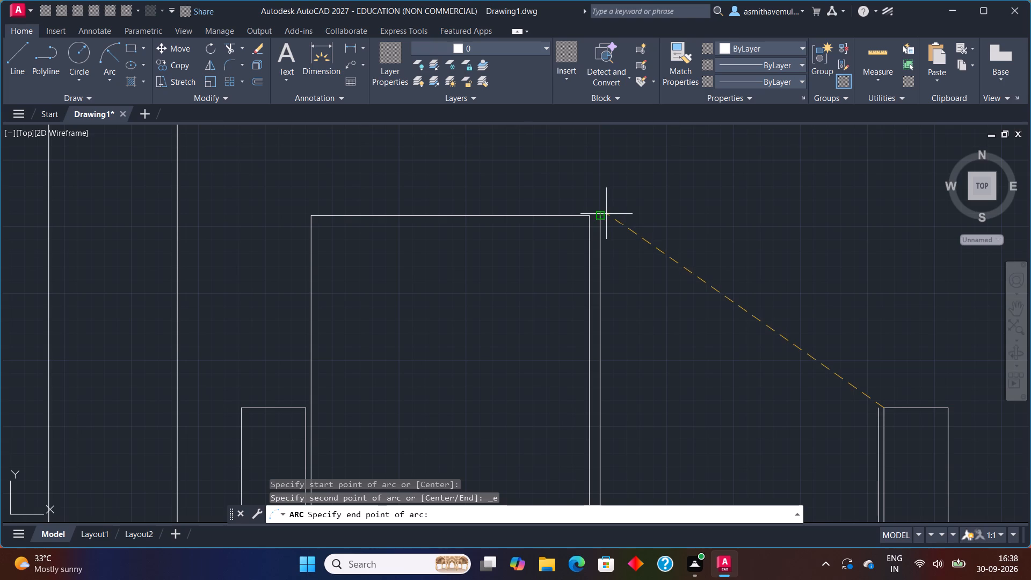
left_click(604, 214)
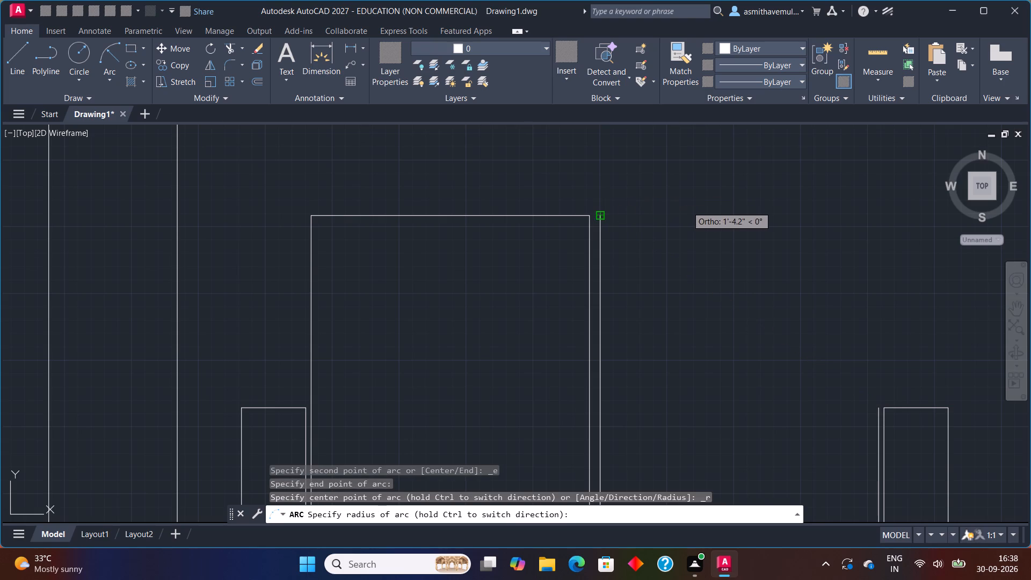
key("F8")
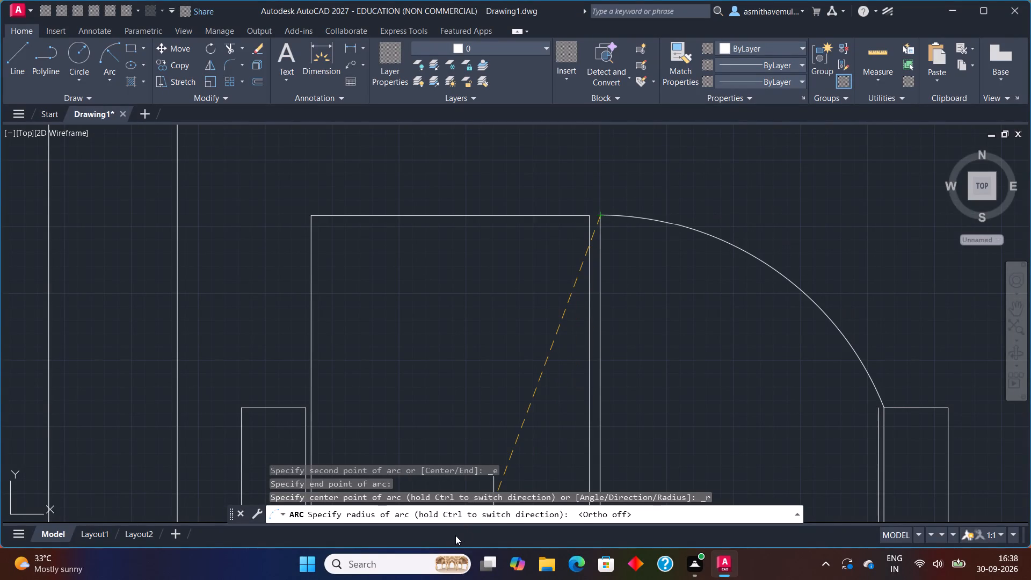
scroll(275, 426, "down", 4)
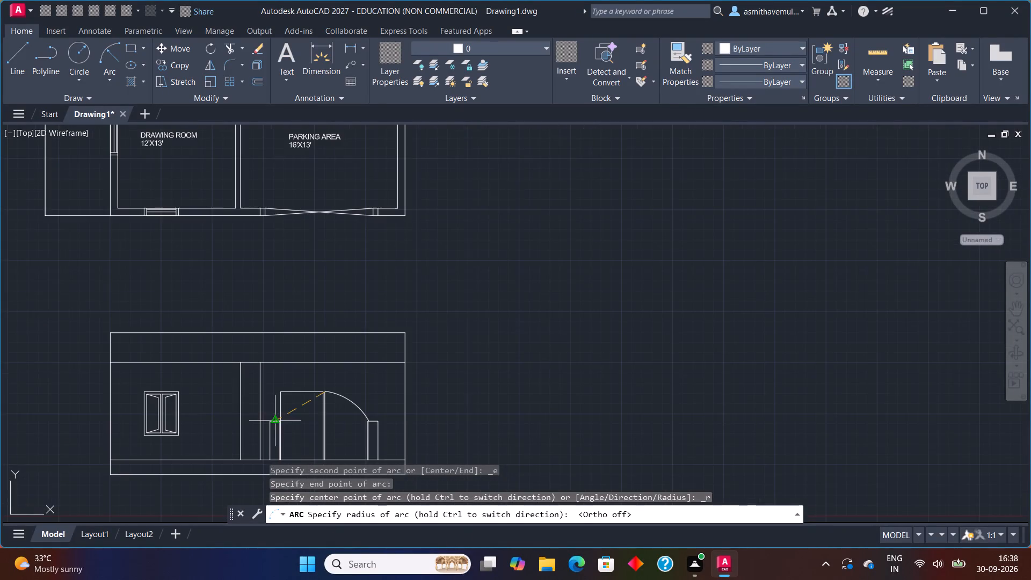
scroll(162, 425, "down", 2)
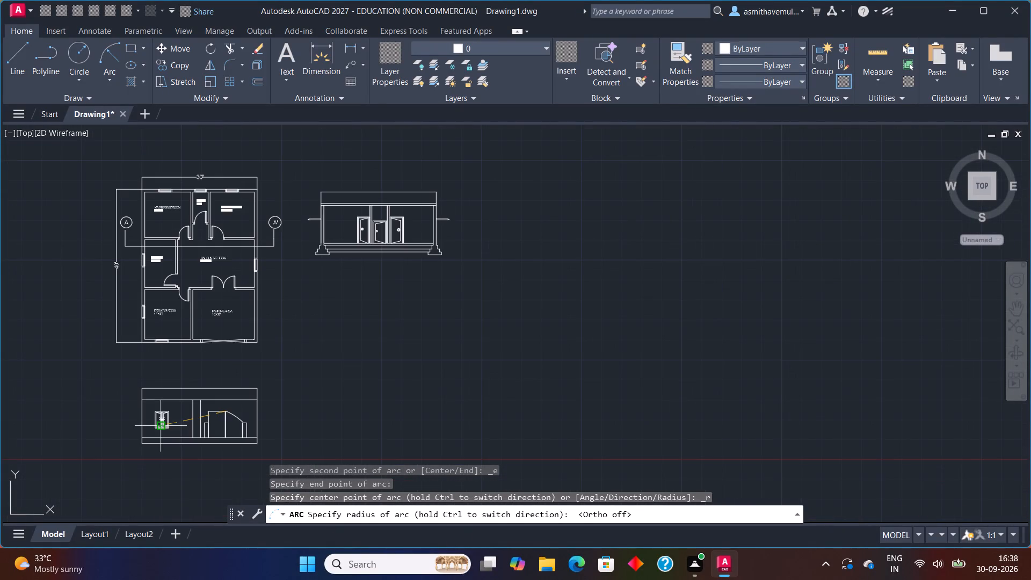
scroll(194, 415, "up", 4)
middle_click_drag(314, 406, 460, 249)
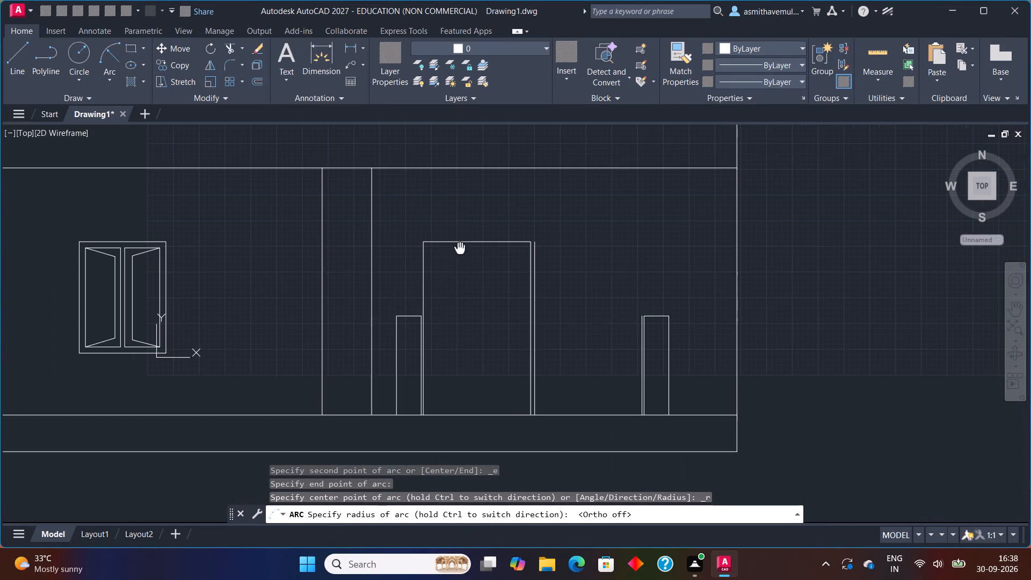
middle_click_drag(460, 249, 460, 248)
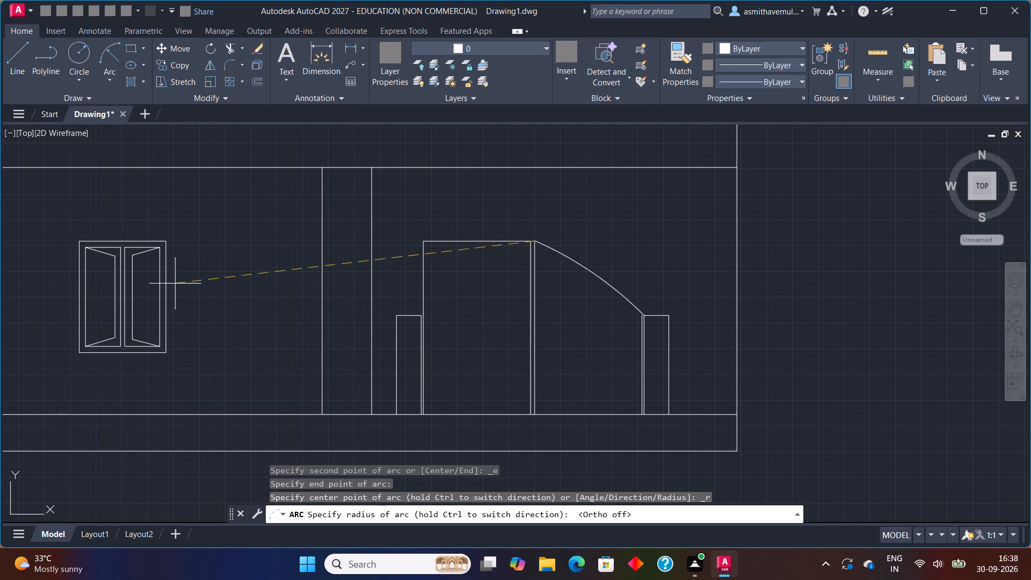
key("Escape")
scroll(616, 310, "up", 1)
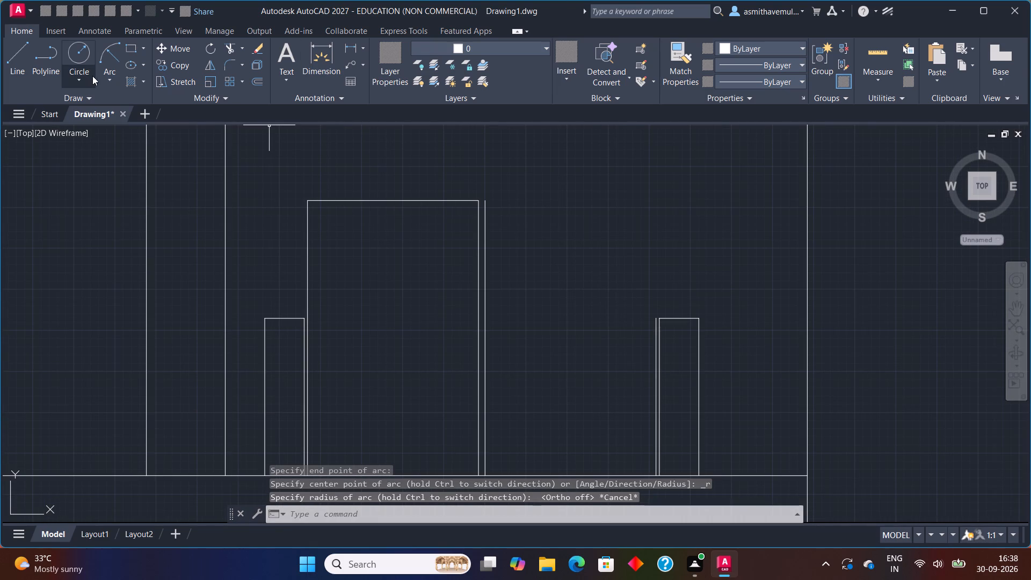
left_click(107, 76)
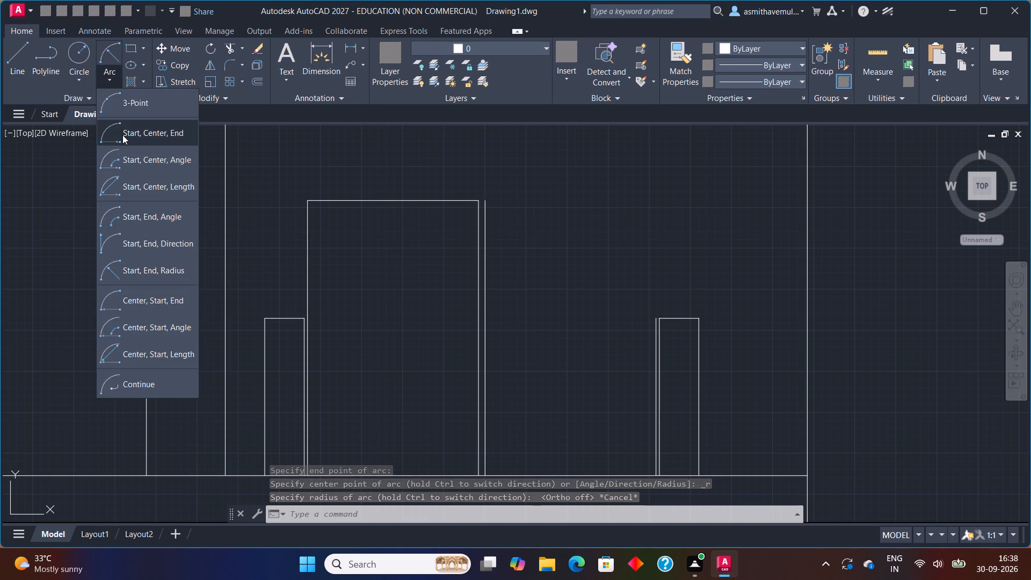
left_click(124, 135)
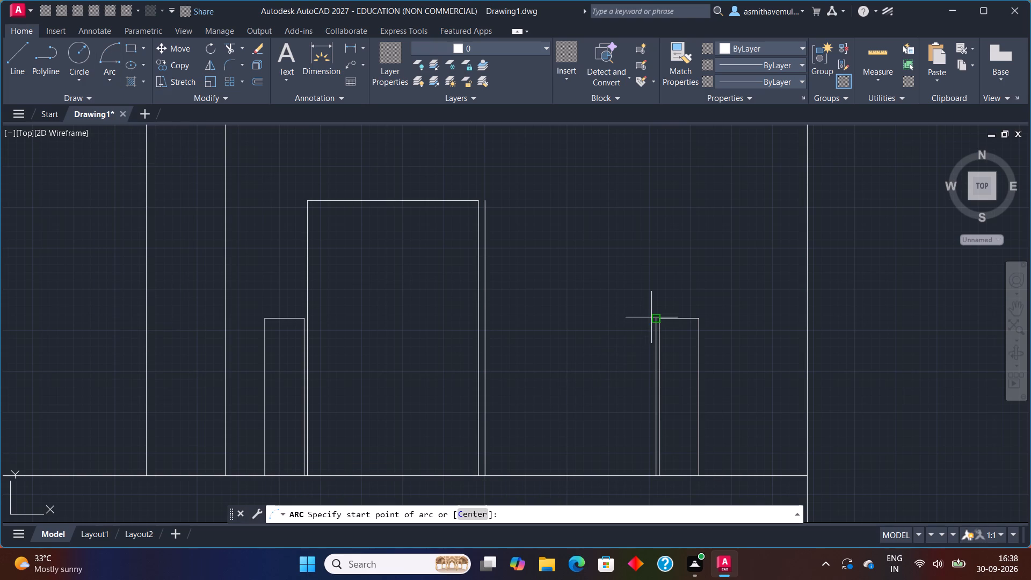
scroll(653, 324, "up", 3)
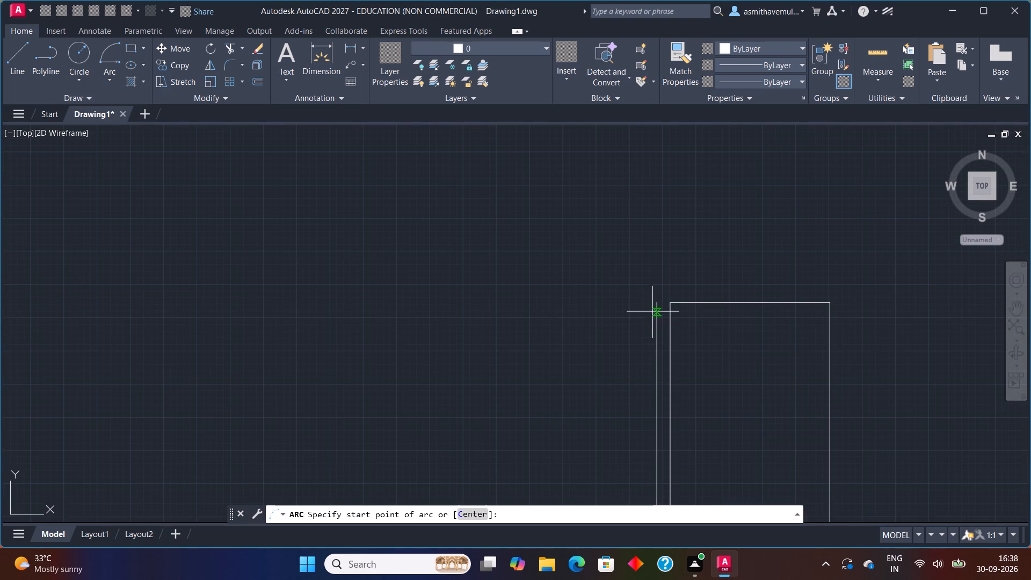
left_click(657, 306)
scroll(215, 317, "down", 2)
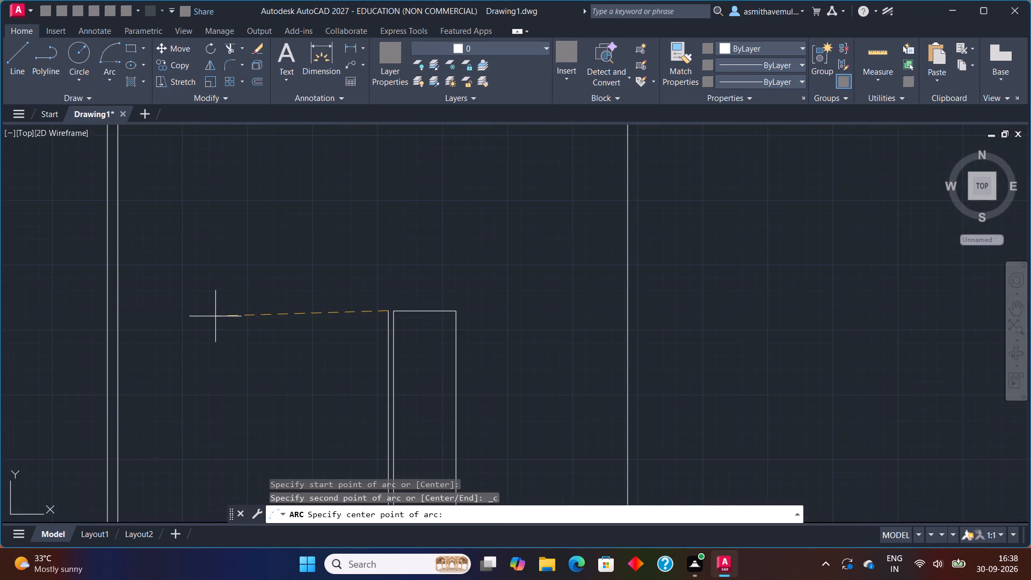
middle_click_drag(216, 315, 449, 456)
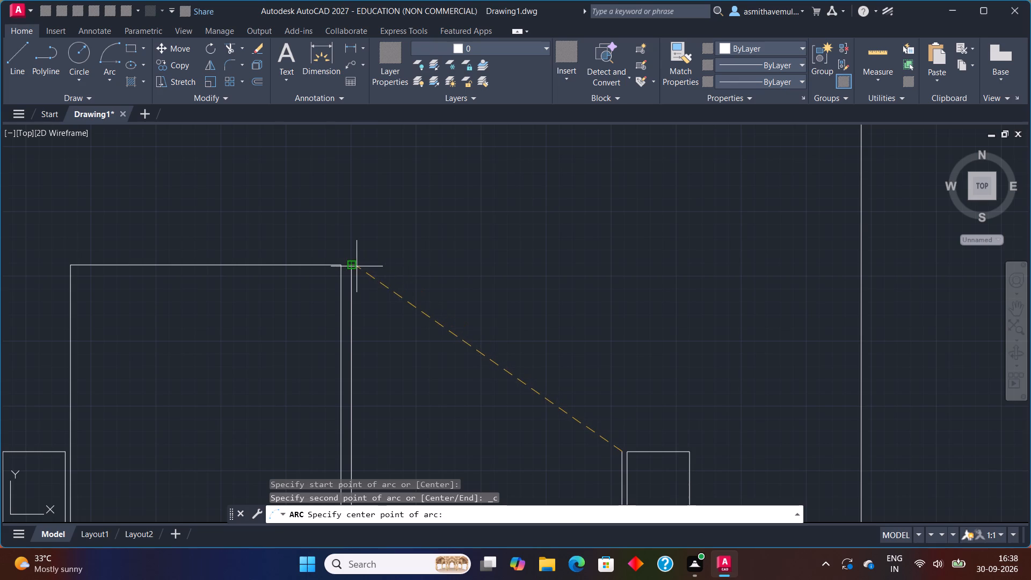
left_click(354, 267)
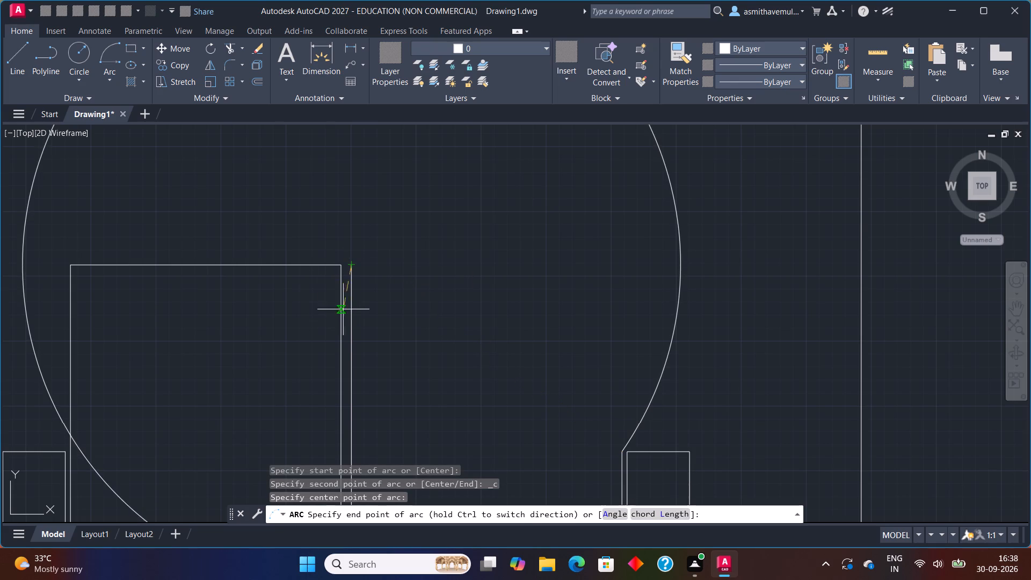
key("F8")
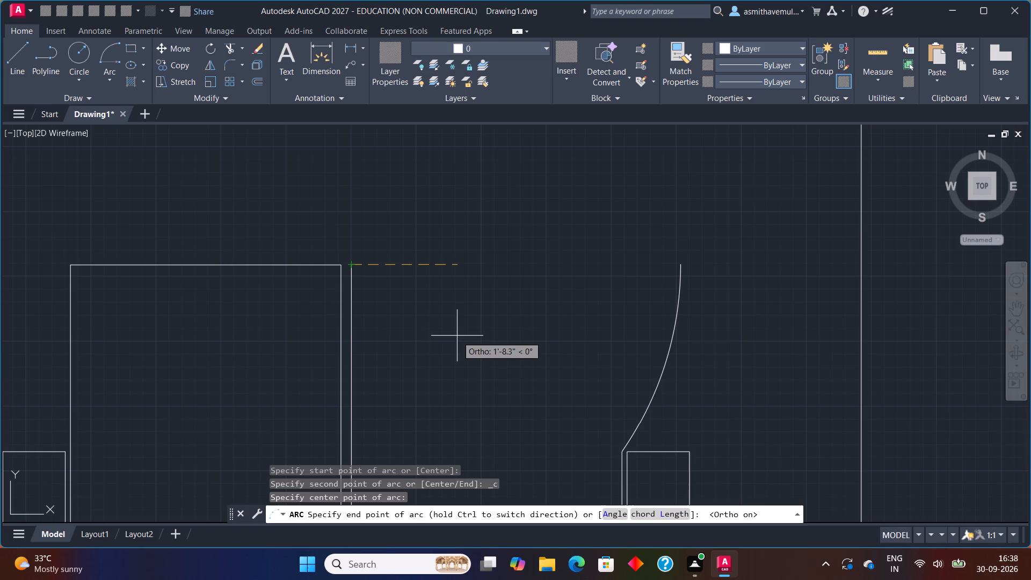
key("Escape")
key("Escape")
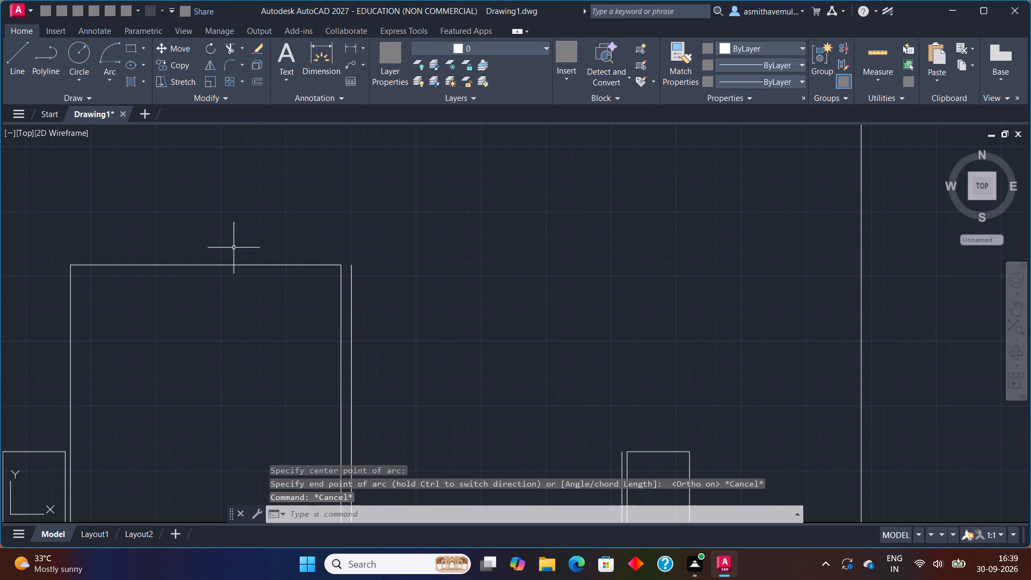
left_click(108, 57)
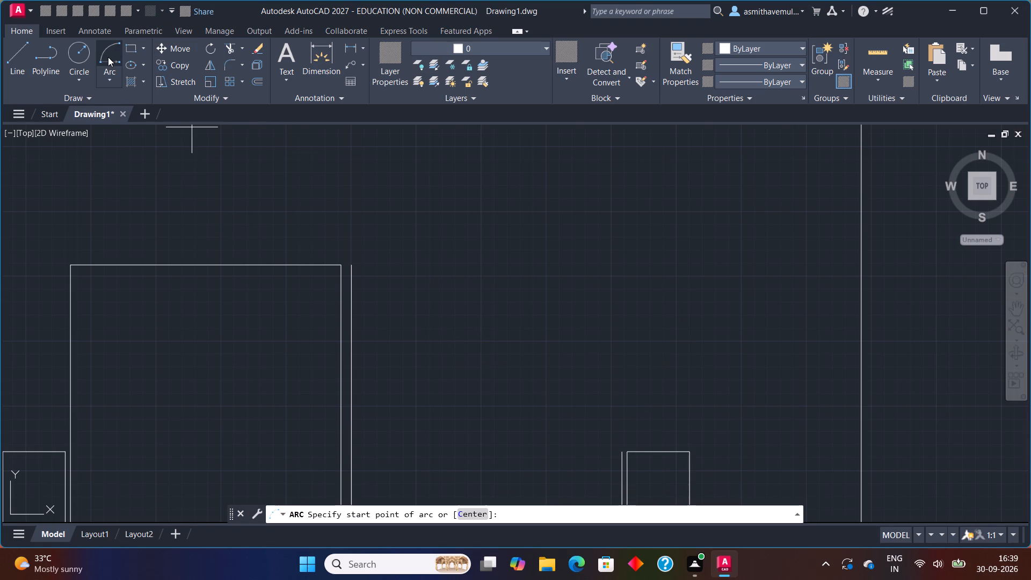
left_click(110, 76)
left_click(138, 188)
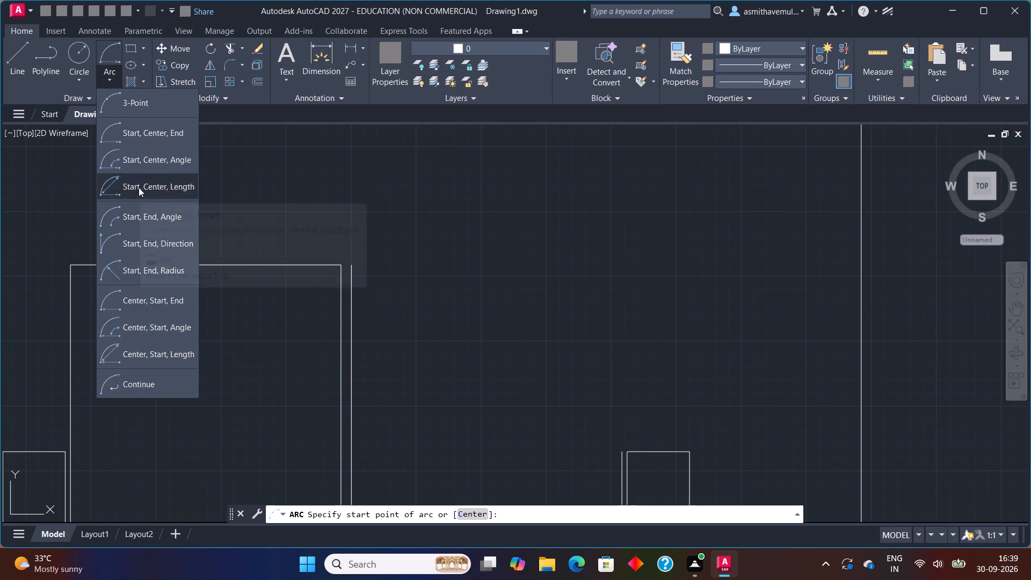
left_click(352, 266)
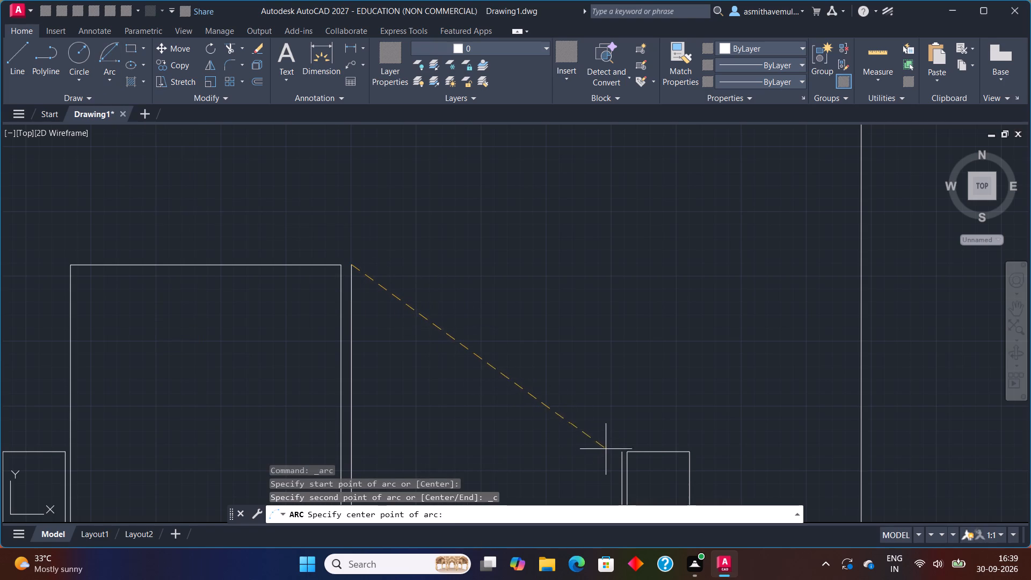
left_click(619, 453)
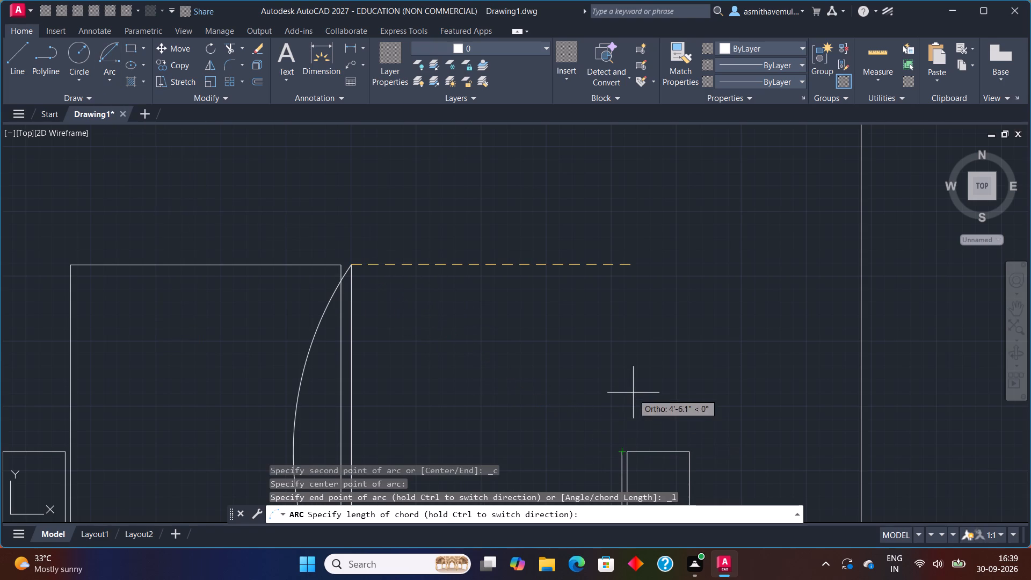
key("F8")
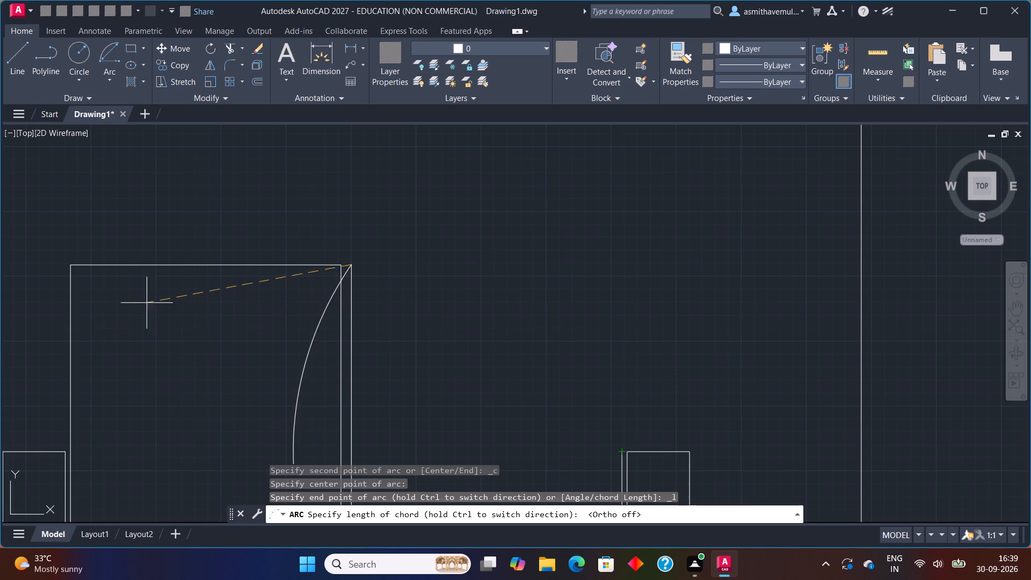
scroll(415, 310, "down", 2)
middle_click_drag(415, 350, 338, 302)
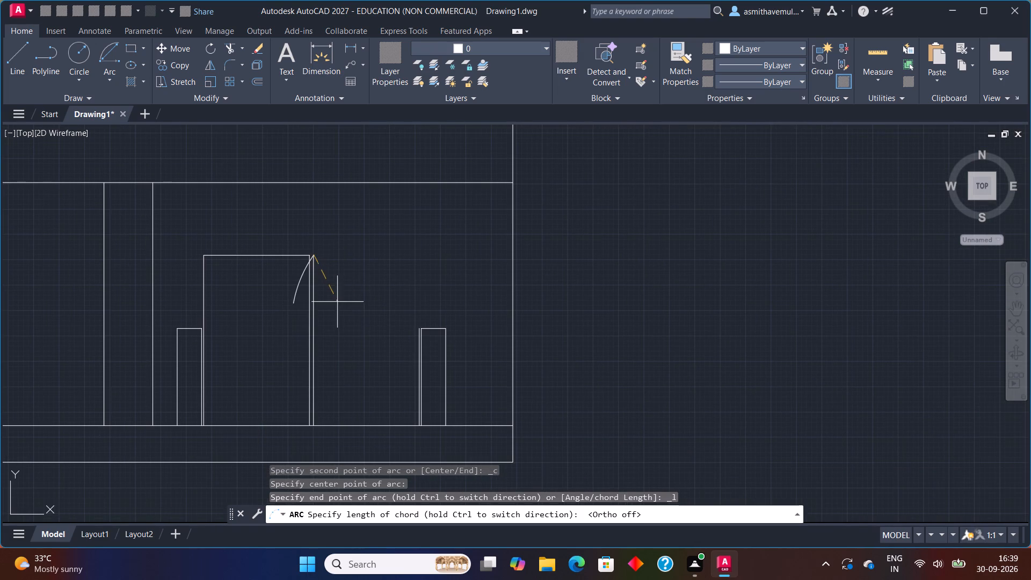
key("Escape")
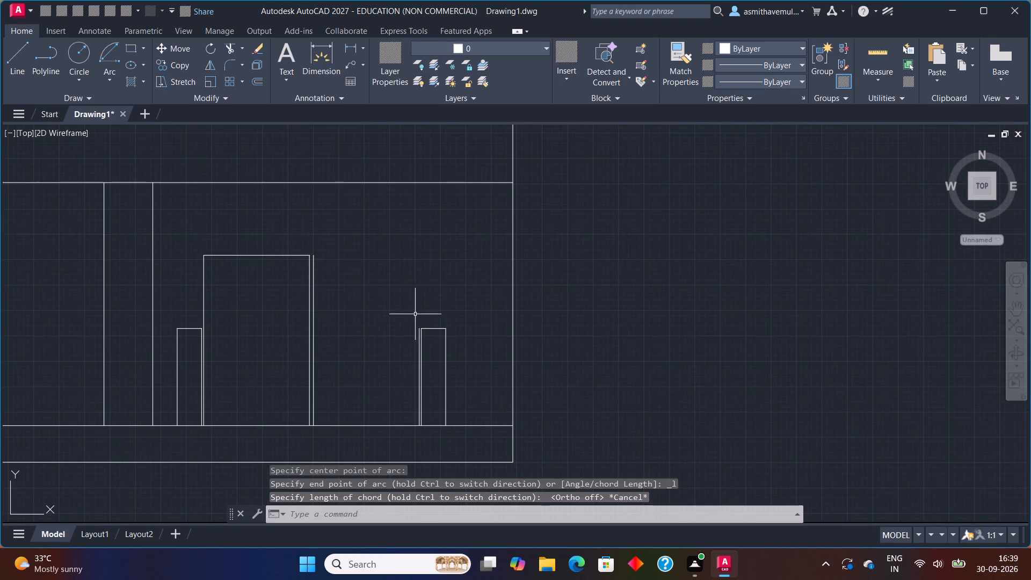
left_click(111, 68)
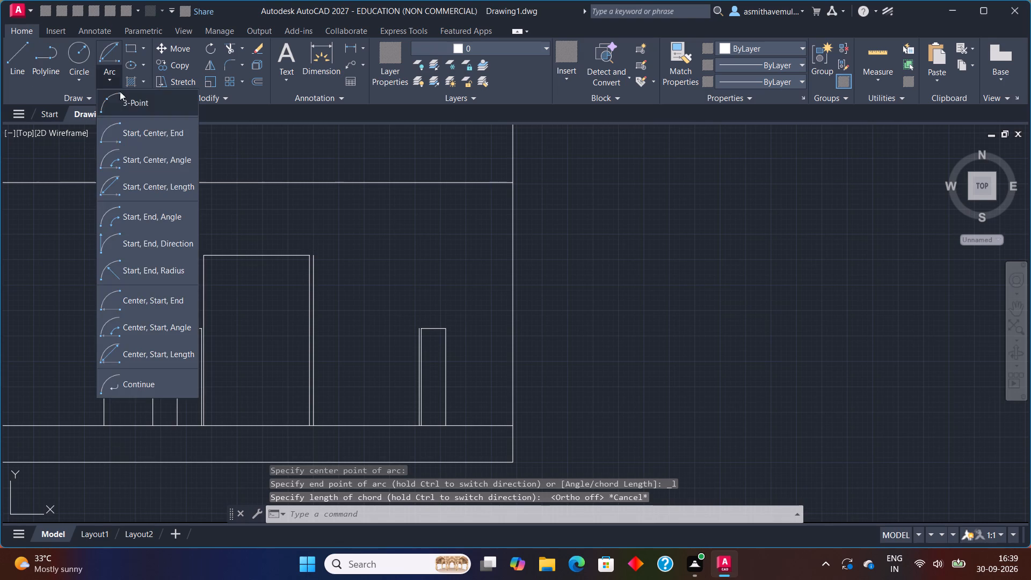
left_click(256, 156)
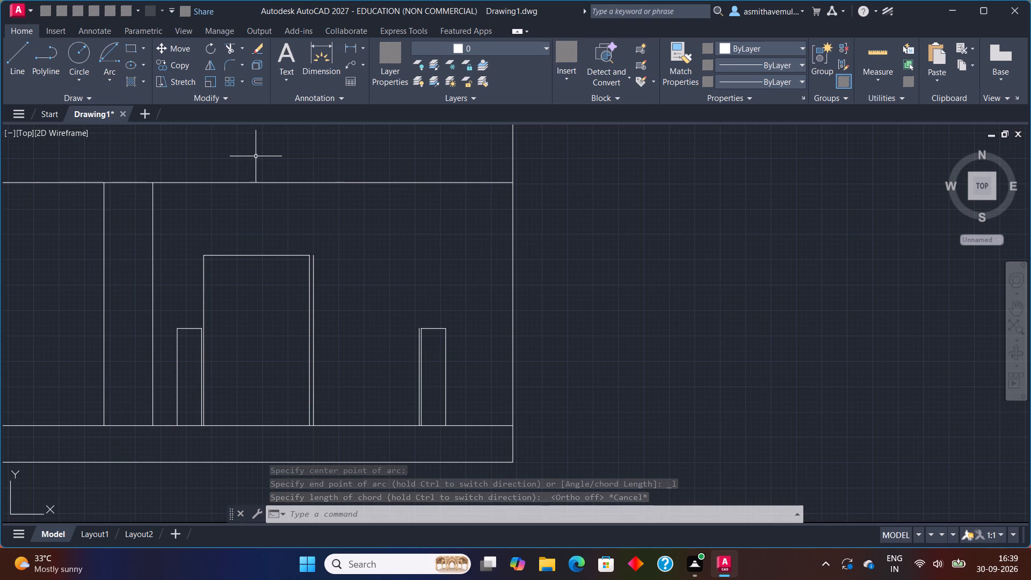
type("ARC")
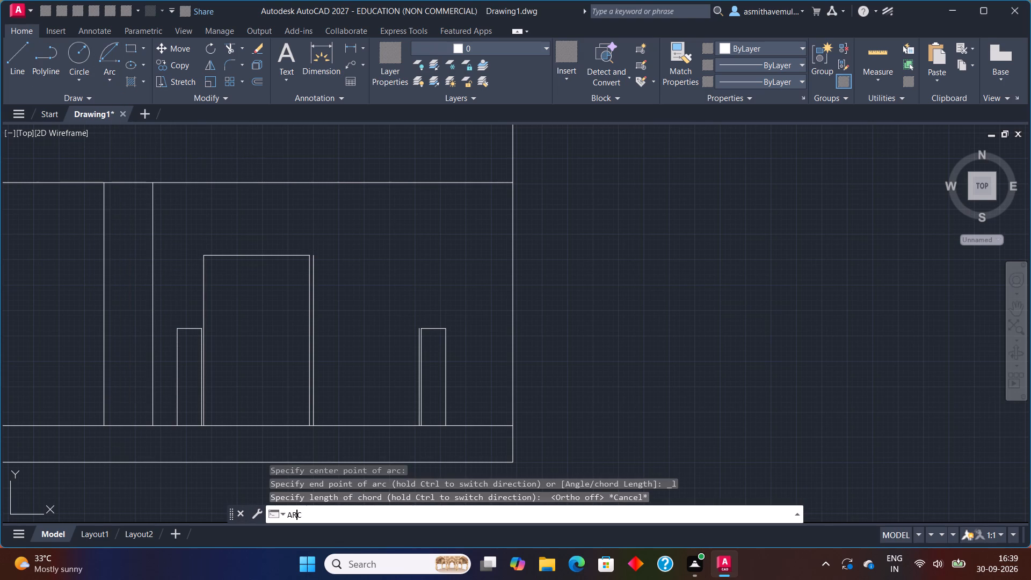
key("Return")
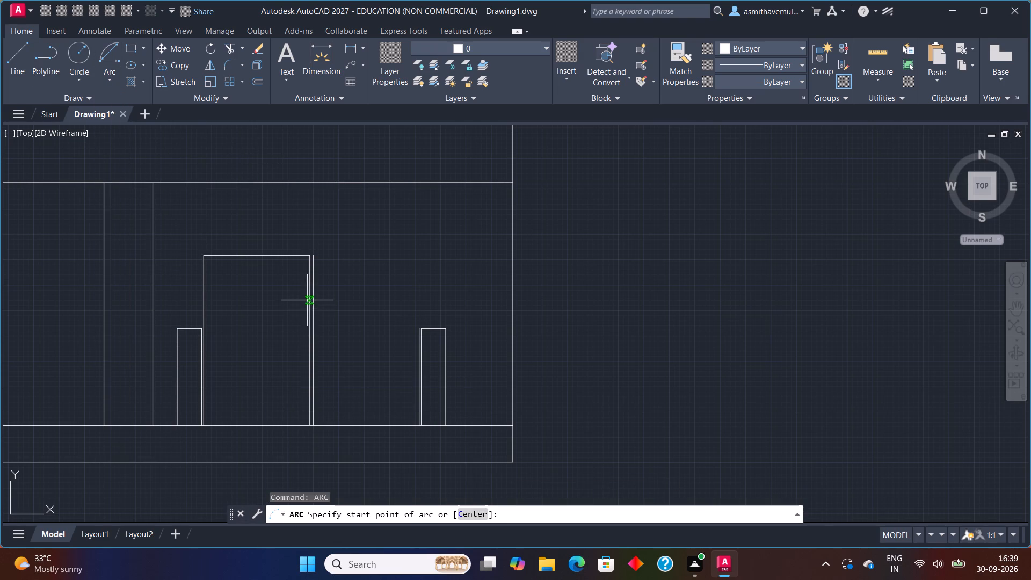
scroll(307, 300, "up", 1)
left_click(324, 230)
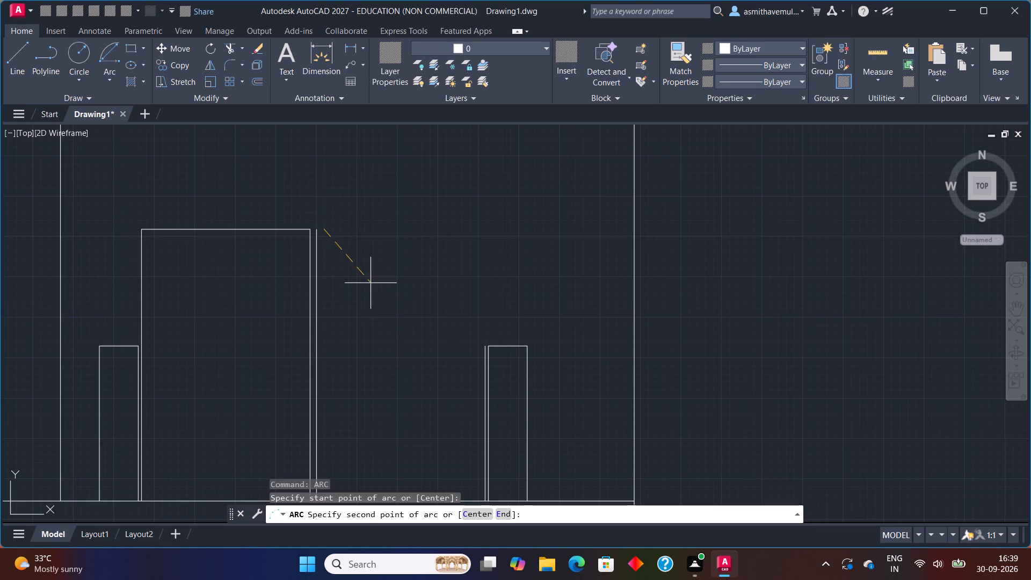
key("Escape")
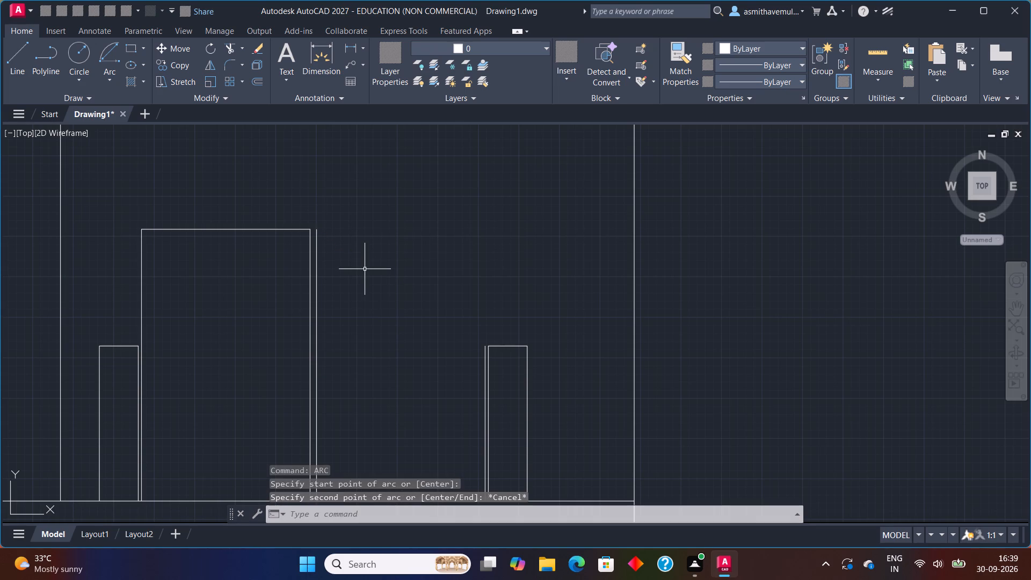
Draw a three-point arc from the right leaf's inner top corner through its outer edge's top, ending freely above and beyond the right pillar.
type("ARC")
key("Return")
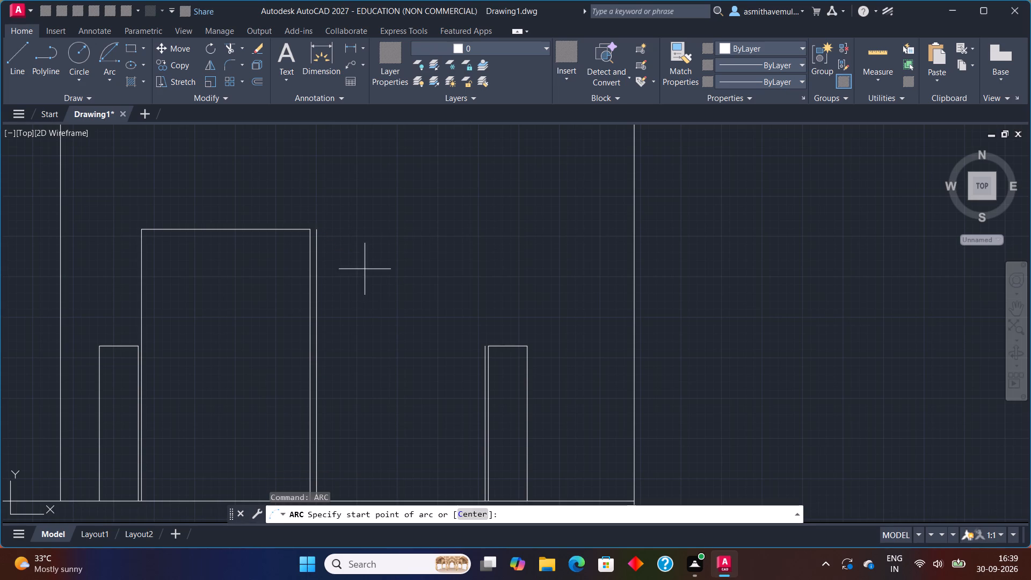
left_click(315, 231)
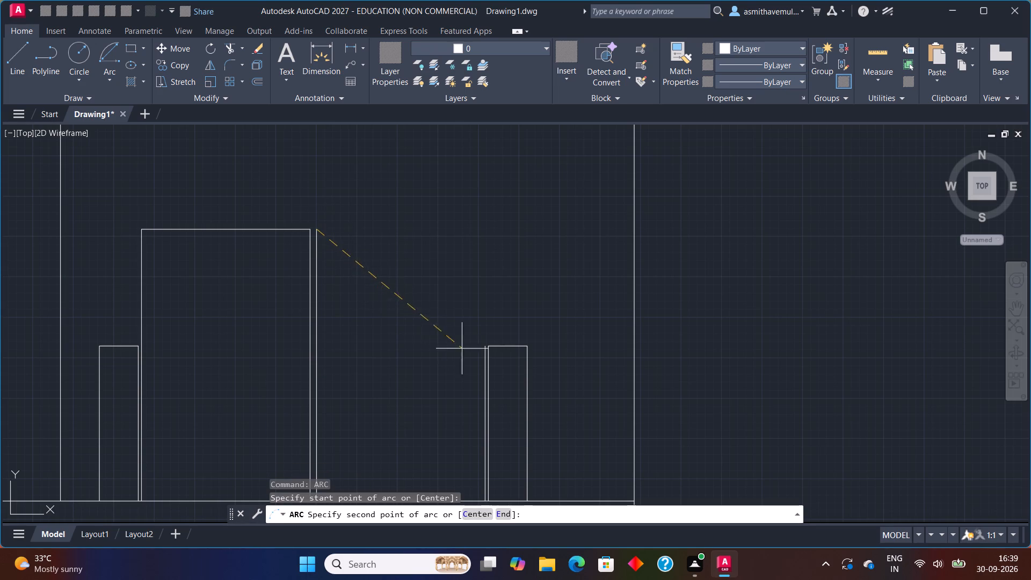
left_click(483, 350)
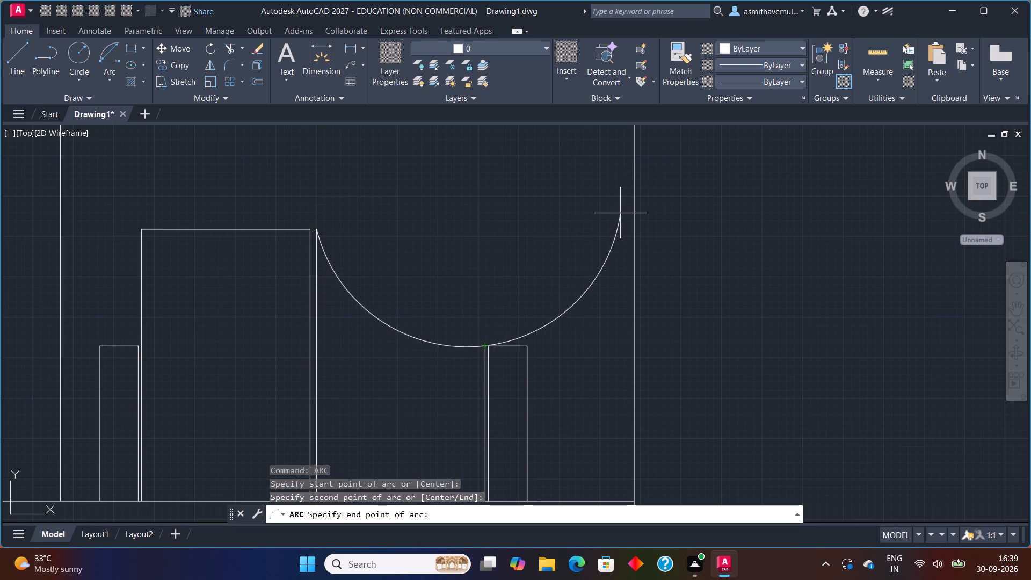
left_click(622, 211)
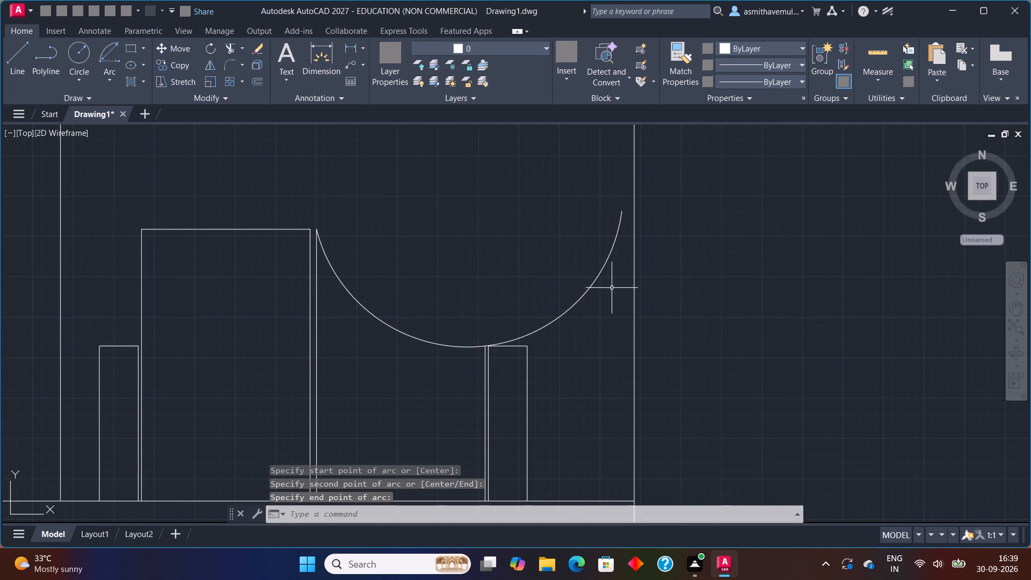
Trim away the part of the arc that extends beyond the gate's right edge over the right pillar.
type("TRIM")
key("Return")
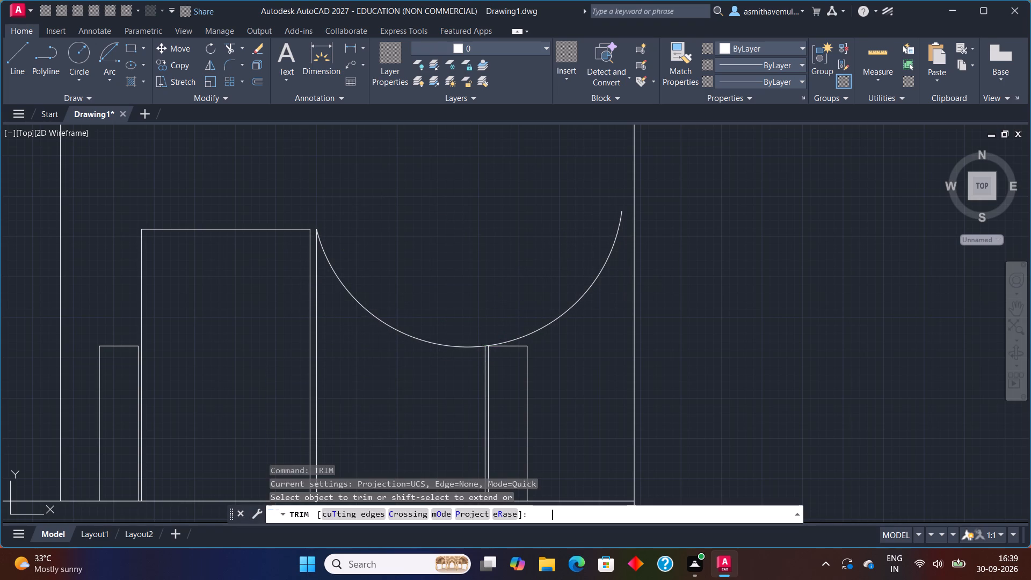
scroll(478, 369, "up", 3)
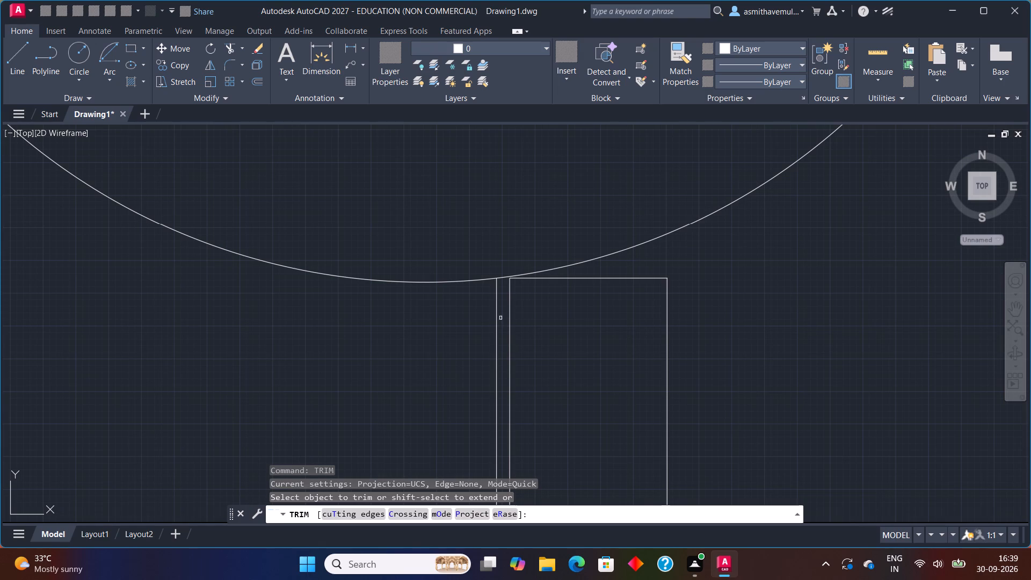
left_click(502, 277)
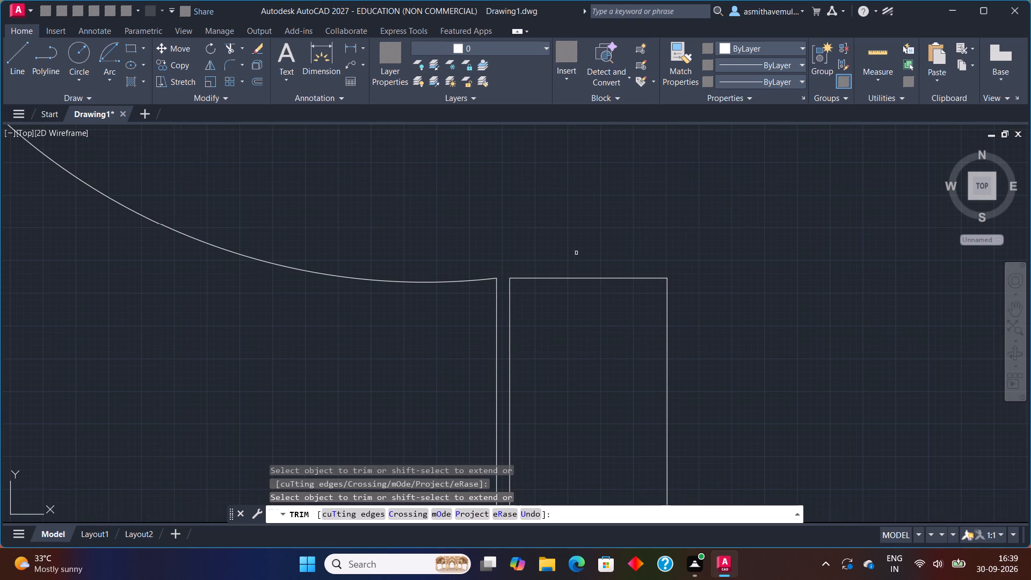
key("Escape")
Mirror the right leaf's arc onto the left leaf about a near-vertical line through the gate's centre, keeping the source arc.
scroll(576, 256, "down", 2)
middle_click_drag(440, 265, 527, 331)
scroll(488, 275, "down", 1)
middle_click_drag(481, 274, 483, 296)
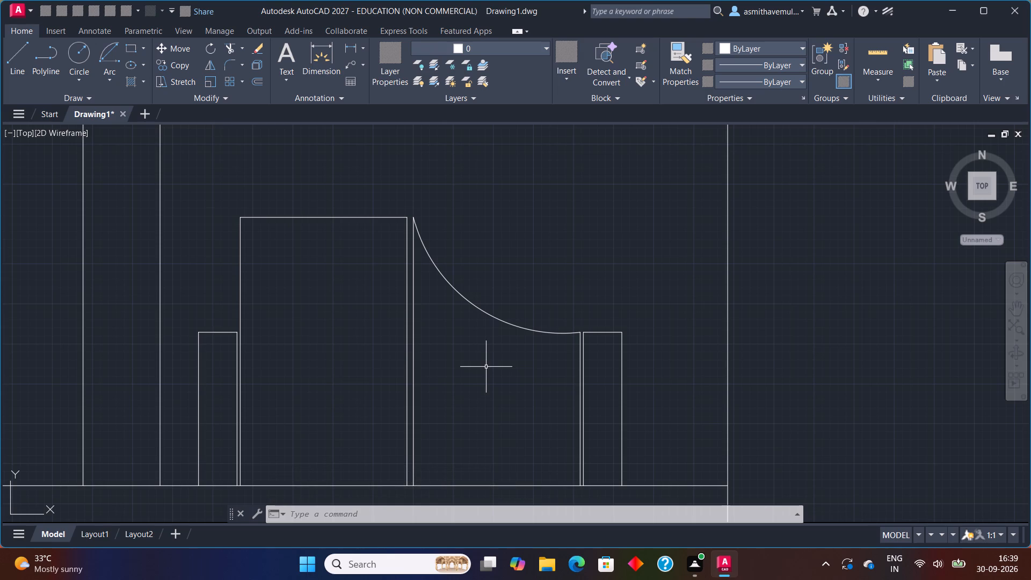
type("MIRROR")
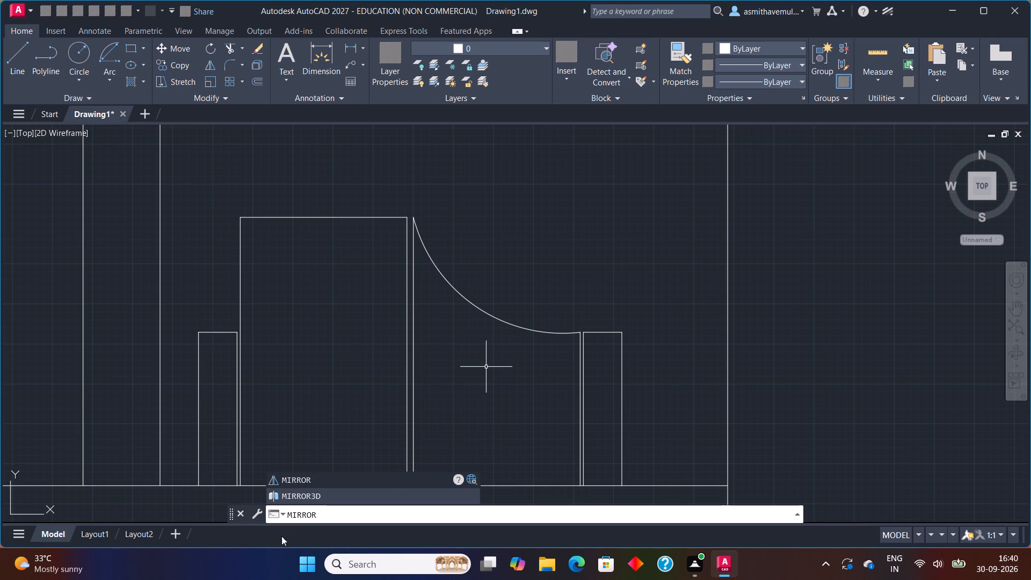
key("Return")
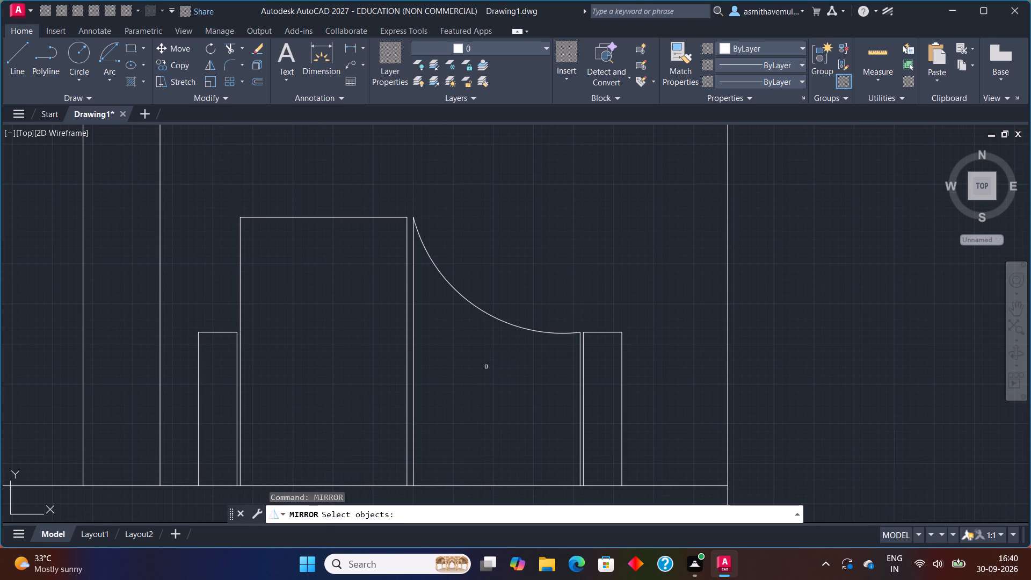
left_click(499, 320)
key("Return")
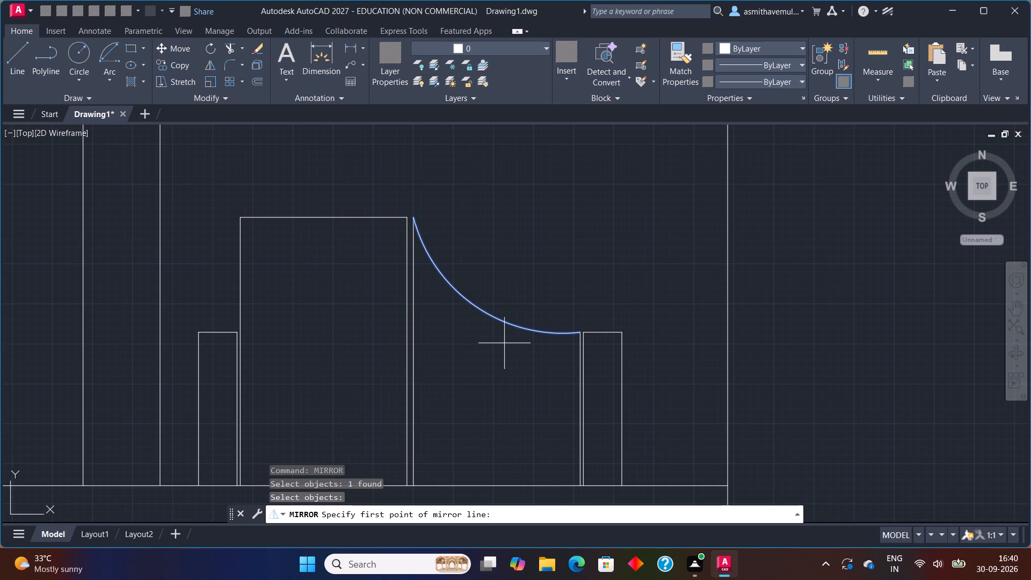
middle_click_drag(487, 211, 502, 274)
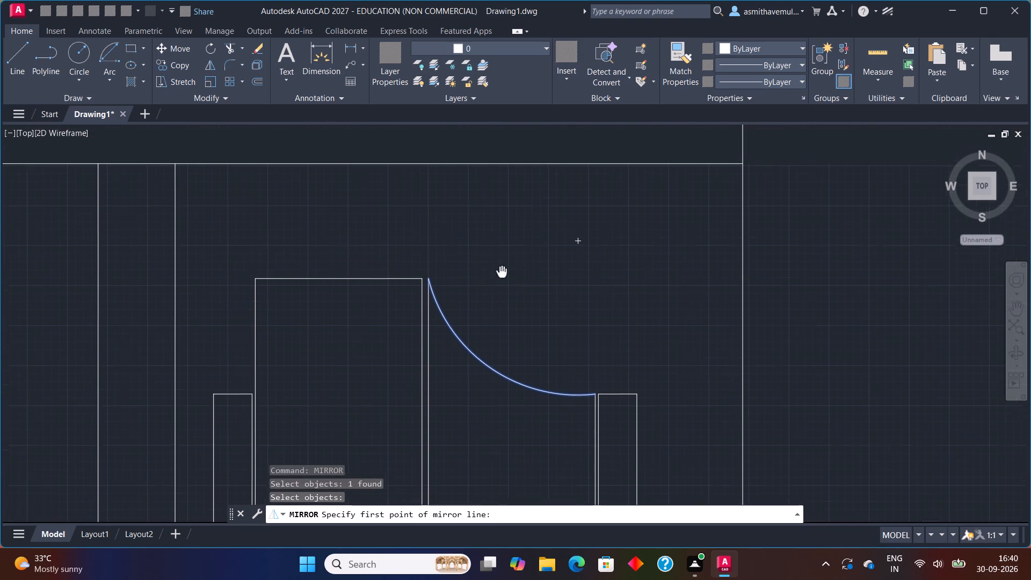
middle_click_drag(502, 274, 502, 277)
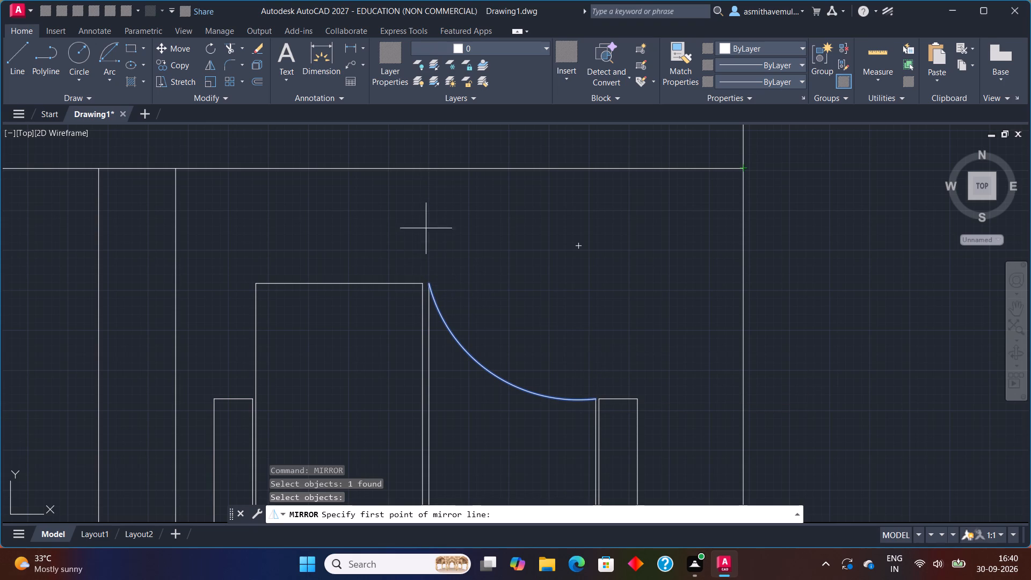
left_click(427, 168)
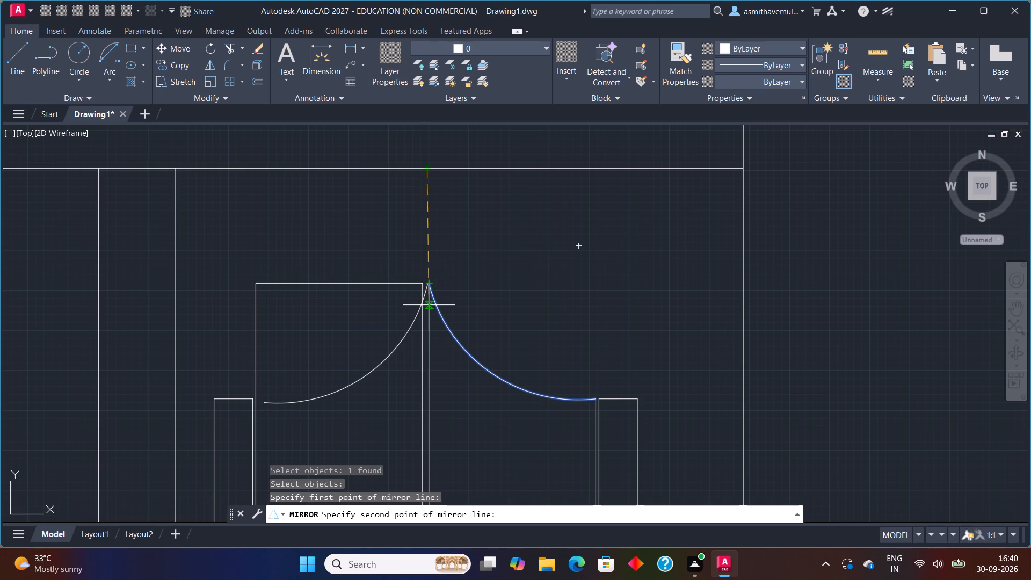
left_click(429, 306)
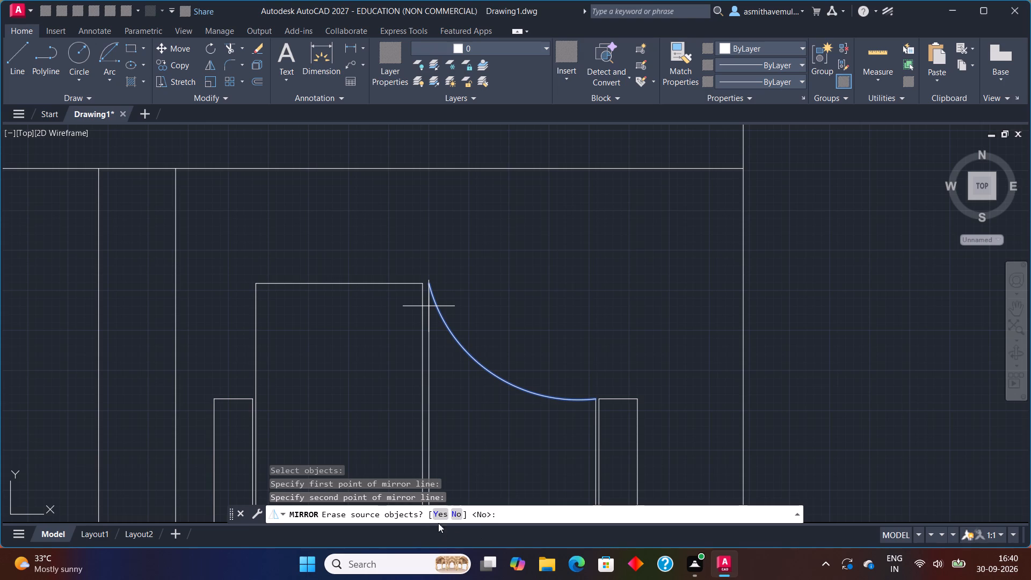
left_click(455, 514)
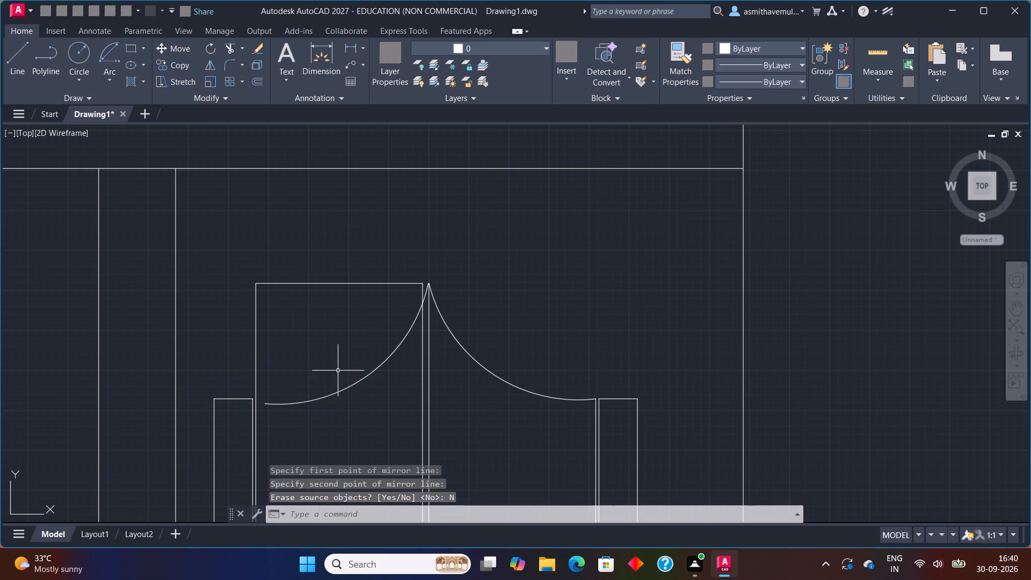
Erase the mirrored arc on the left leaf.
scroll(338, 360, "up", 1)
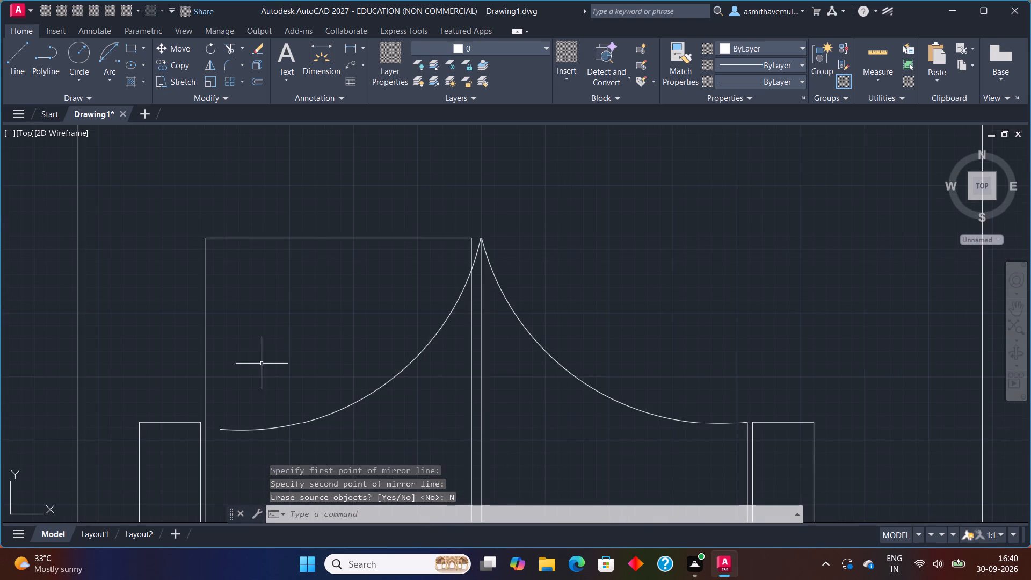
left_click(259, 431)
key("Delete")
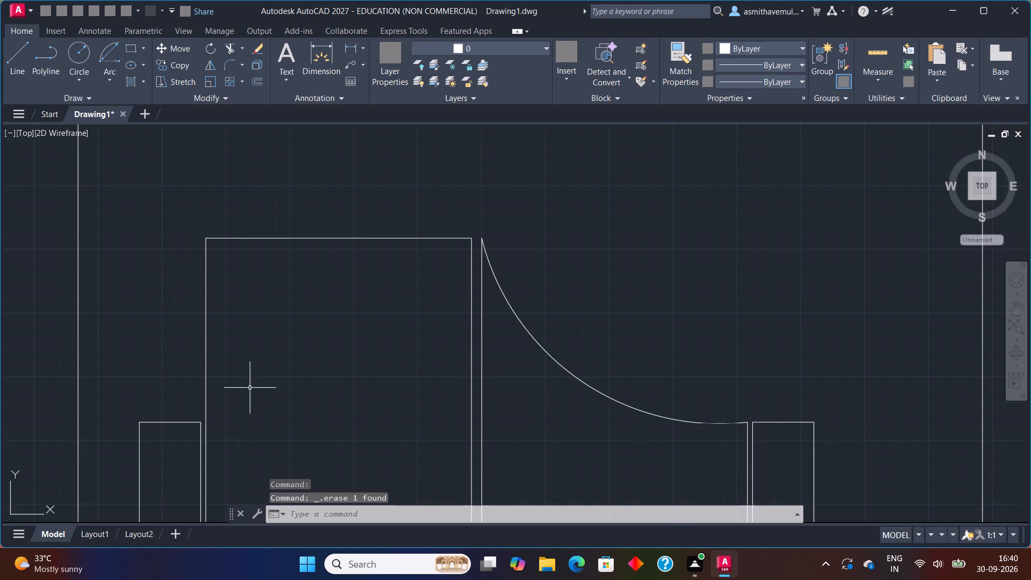
Trim away the horizontal top edge of the gate's left leaf.
type("TRIM")
key("Return")
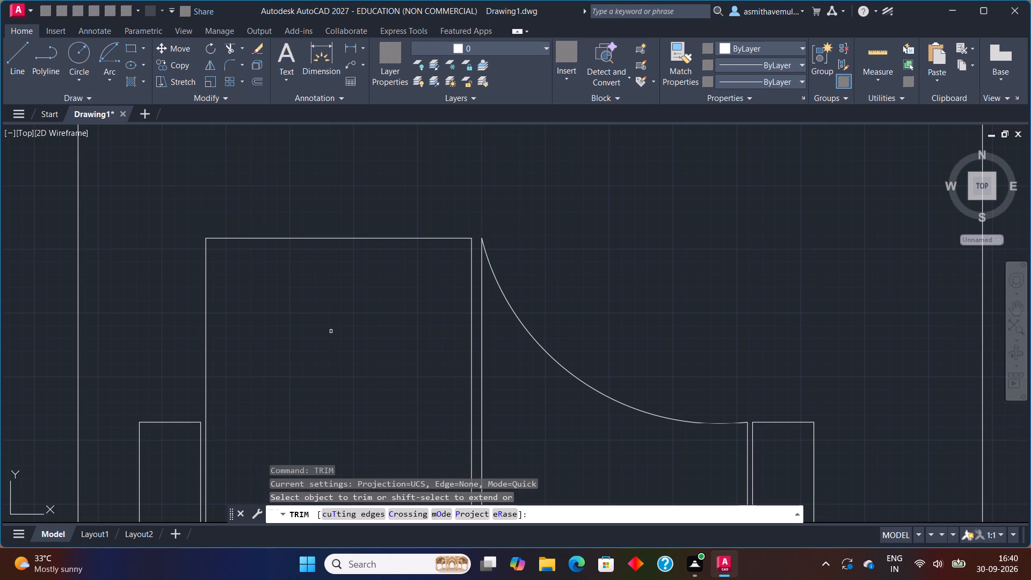
left_click(458, 239)
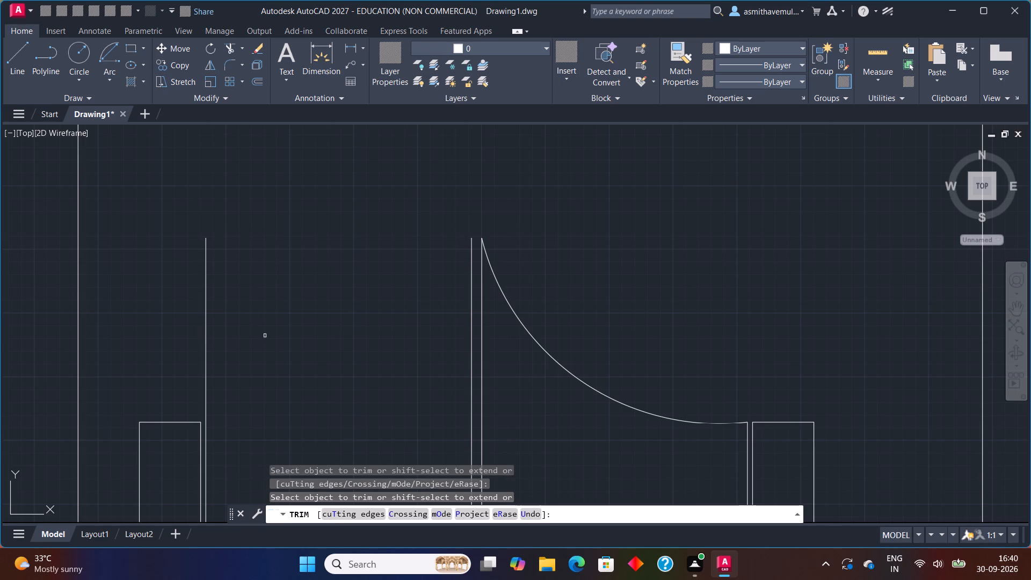
key("Escape")
Draw a short horizontal line from the left pillar's inner top corner across the gate's left edge, as a cutting line.
key("l")
key("Return")
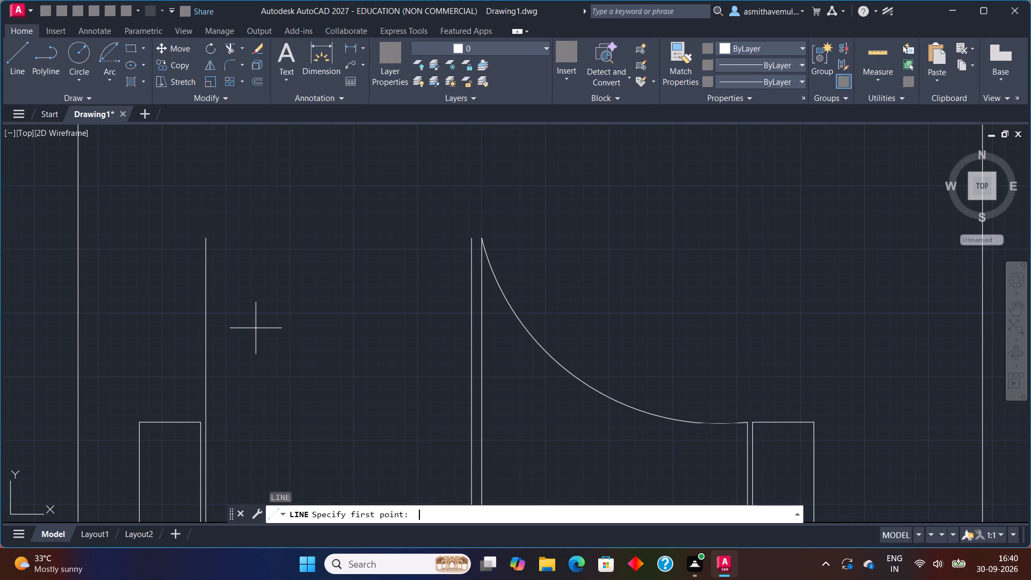
left_click(200, 421)
left_click(264, 425)
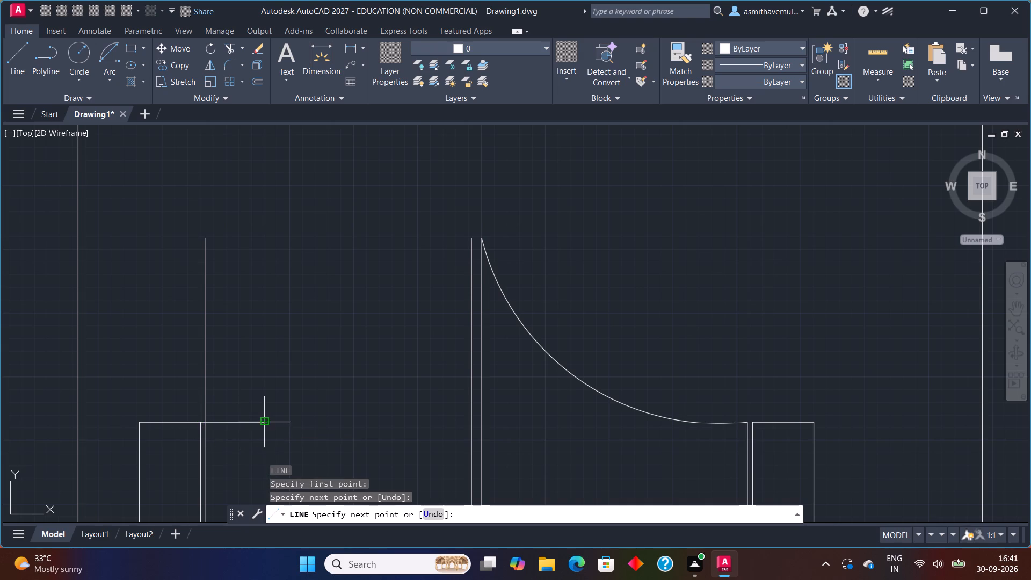
key("Escape")
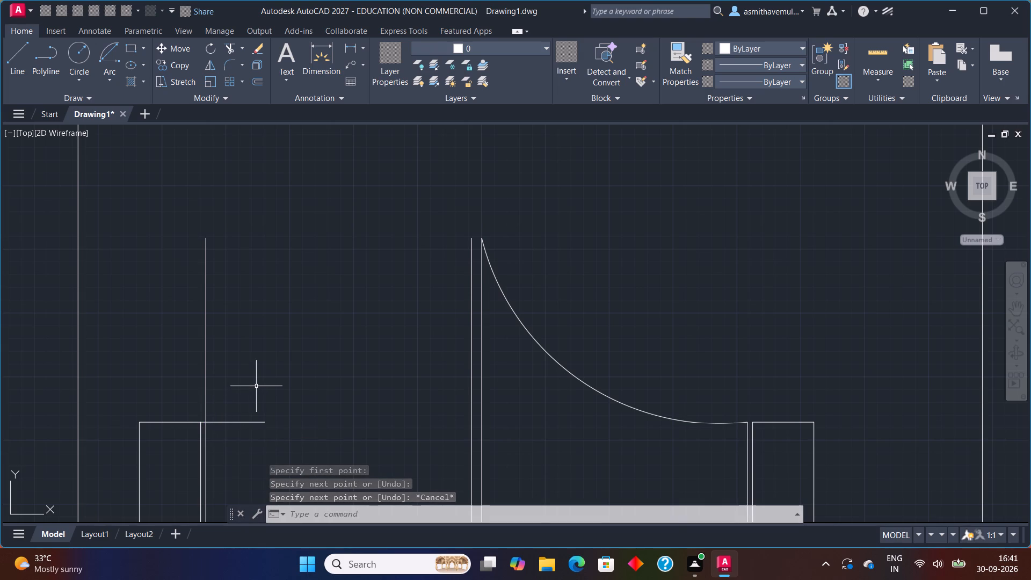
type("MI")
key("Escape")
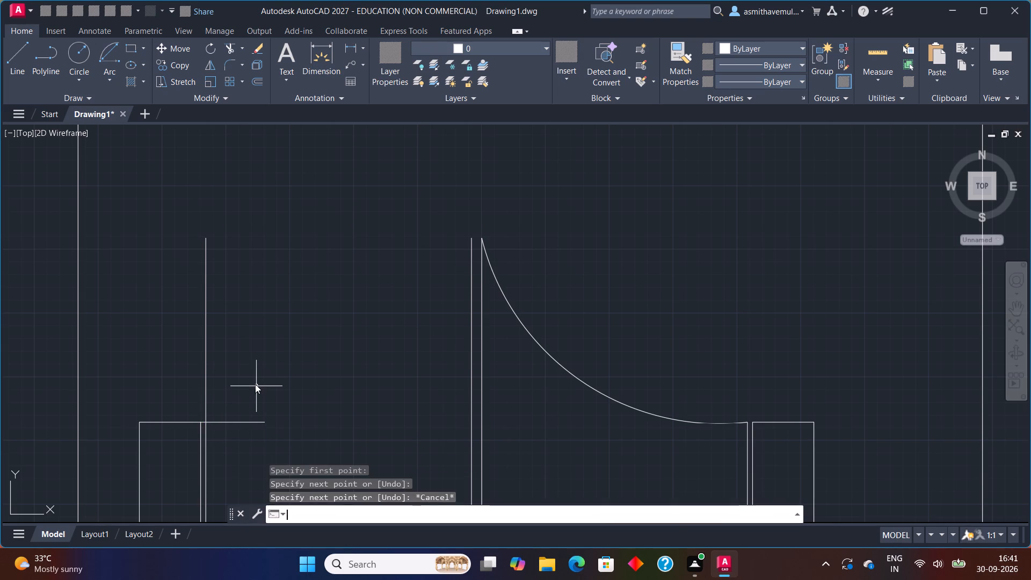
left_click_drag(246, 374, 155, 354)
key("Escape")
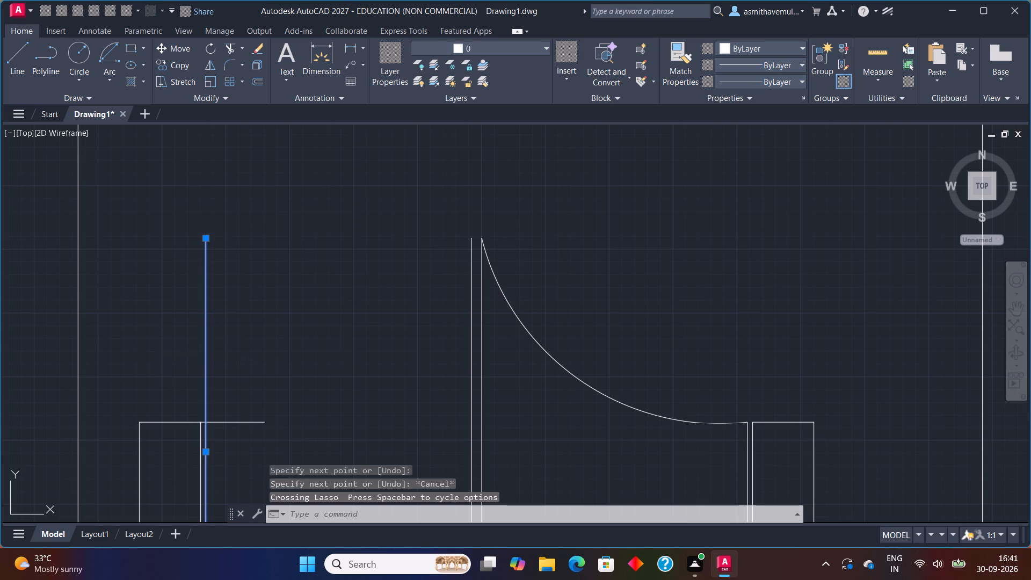
Trim the gate's left edge down to the left pillar's top level and trim away both remaining pieces of the cutting line.
type("TRIM")
key("Return")
left_click_drag(237, 342, 189, 346)
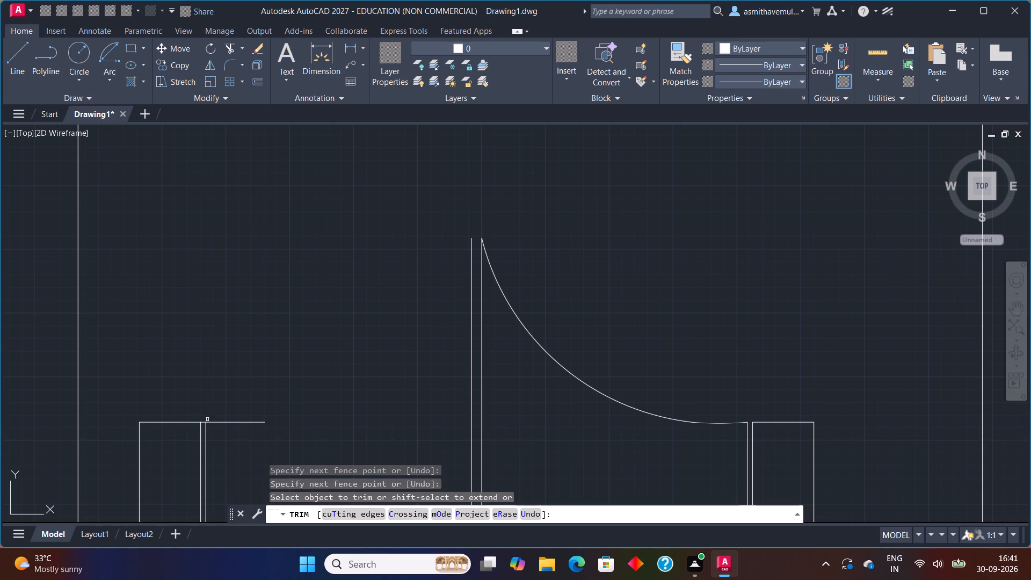
scroll(205, 419, "up", 3)
left_click(197, 435)
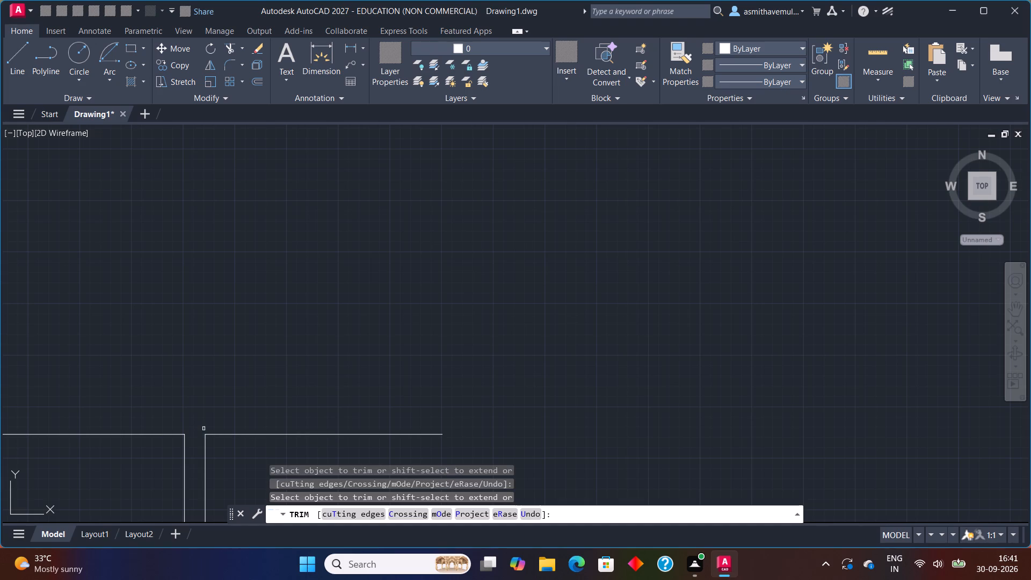
left_click(216, 434)
key("Escape")
Start an arc for the curved top of the gate's left leaf.
scroll(273, 383, "down", 2)
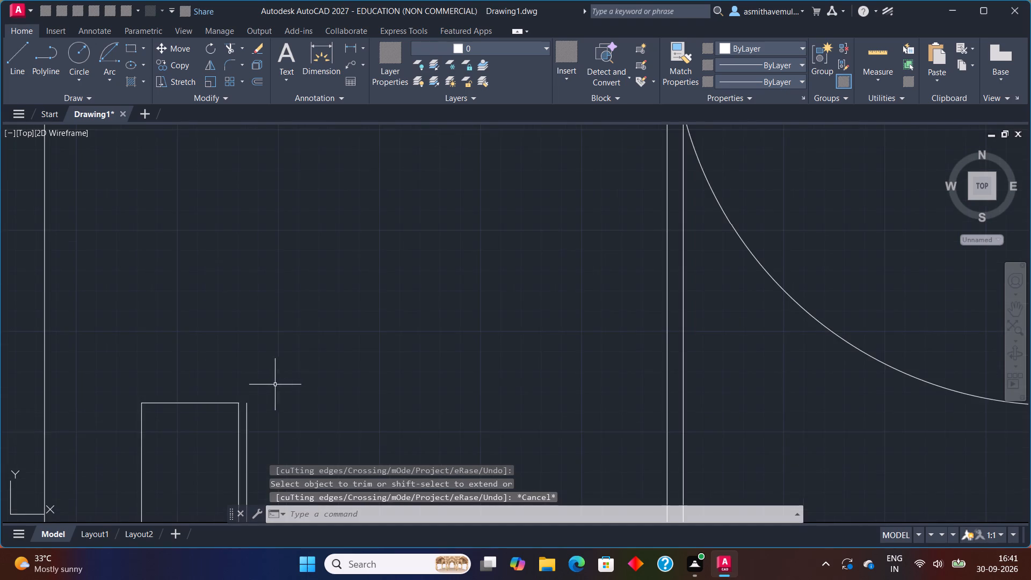
scroll(299, 379, "down", 2)
scroll(376, 360, "down", 1)
middle_click_drag(407, 361, 373, 338)
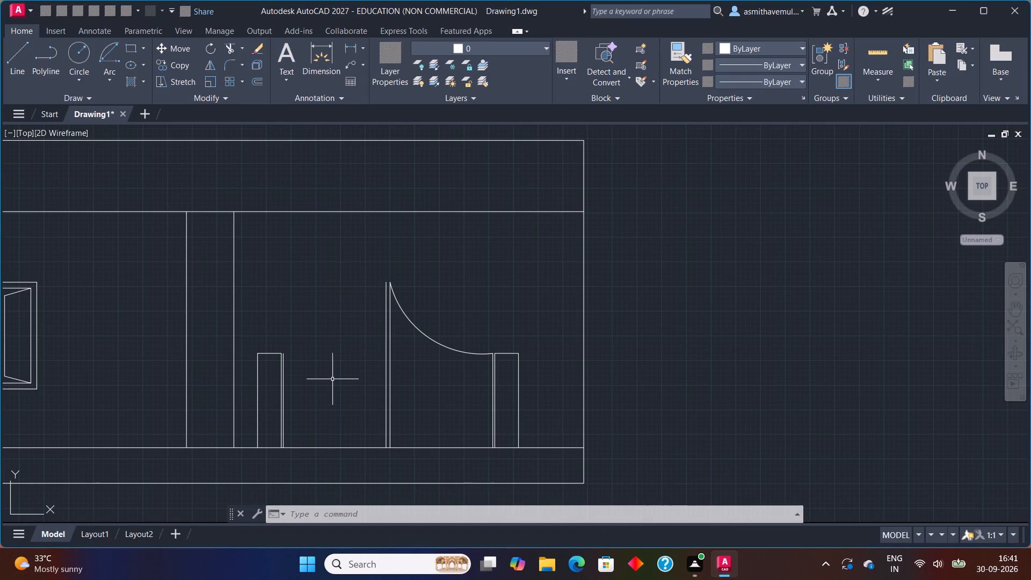
type("ARC")
key("Return")
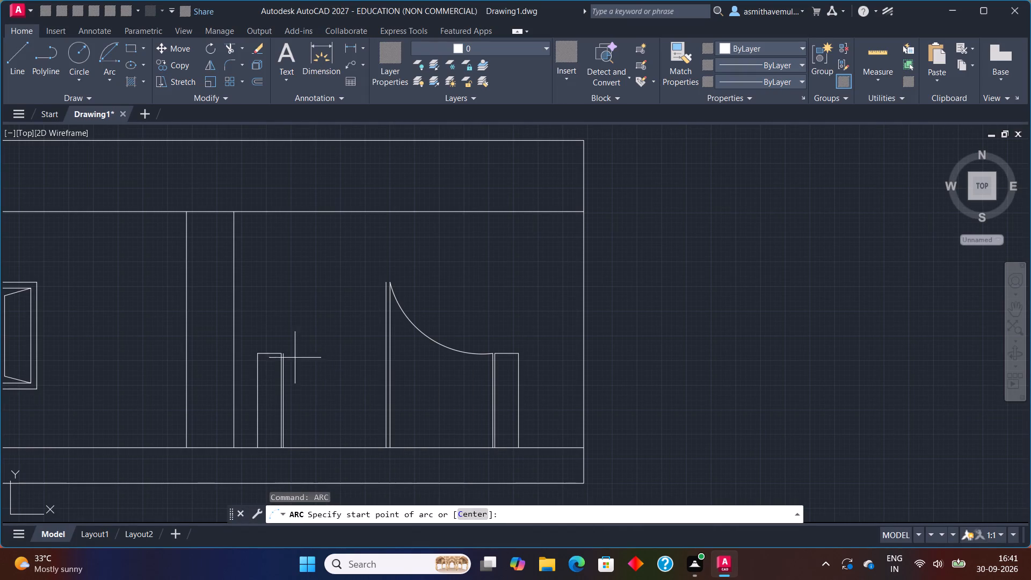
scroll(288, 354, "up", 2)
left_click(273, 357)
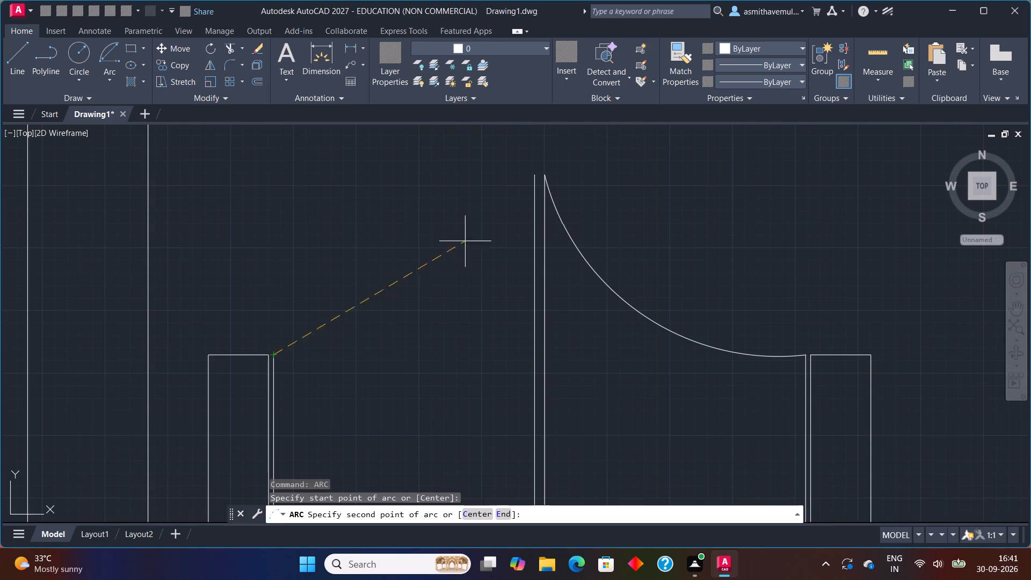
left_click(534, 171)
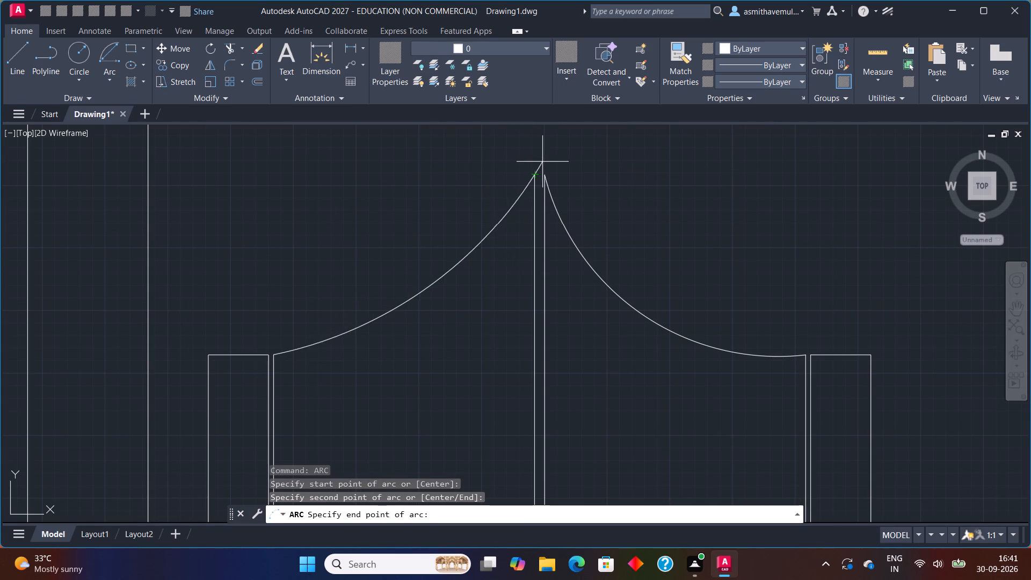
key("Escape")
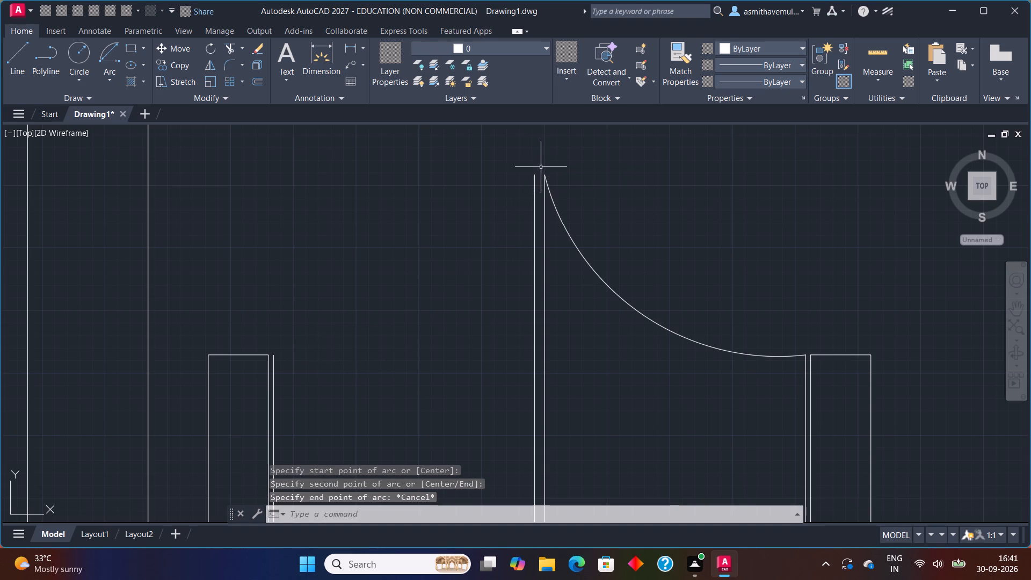
Mirror the curved top arc of the gate about the left of the two central vertical lines, keeping the source arc.
left_click(580, 249)
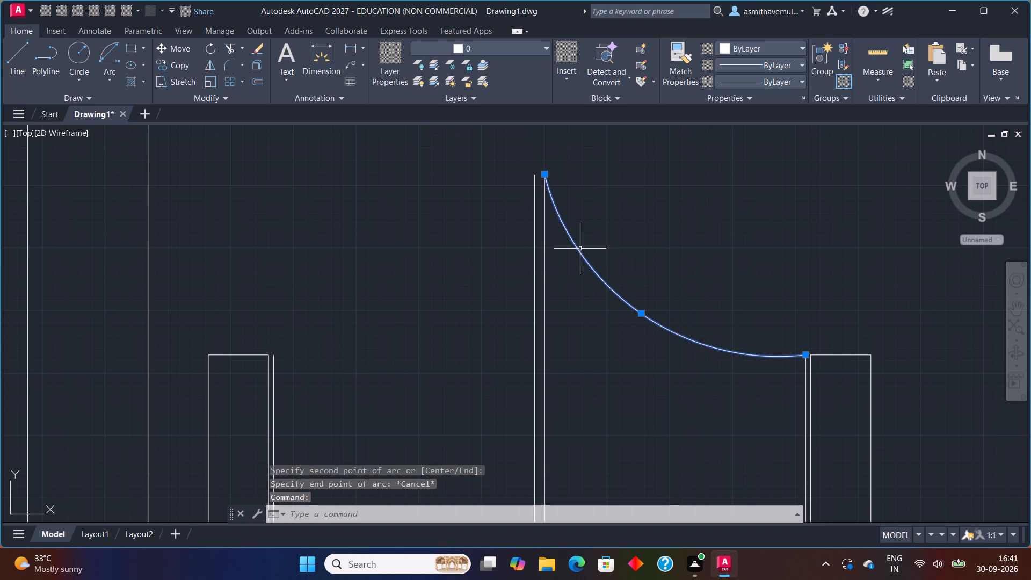
type("MIRROR")
key("Return")
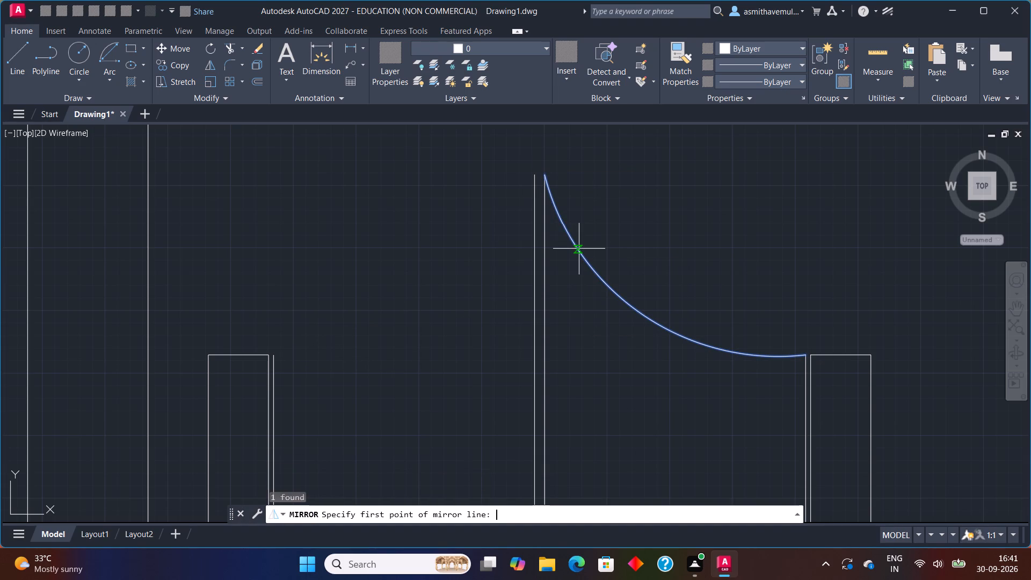
left_click(535, 335)
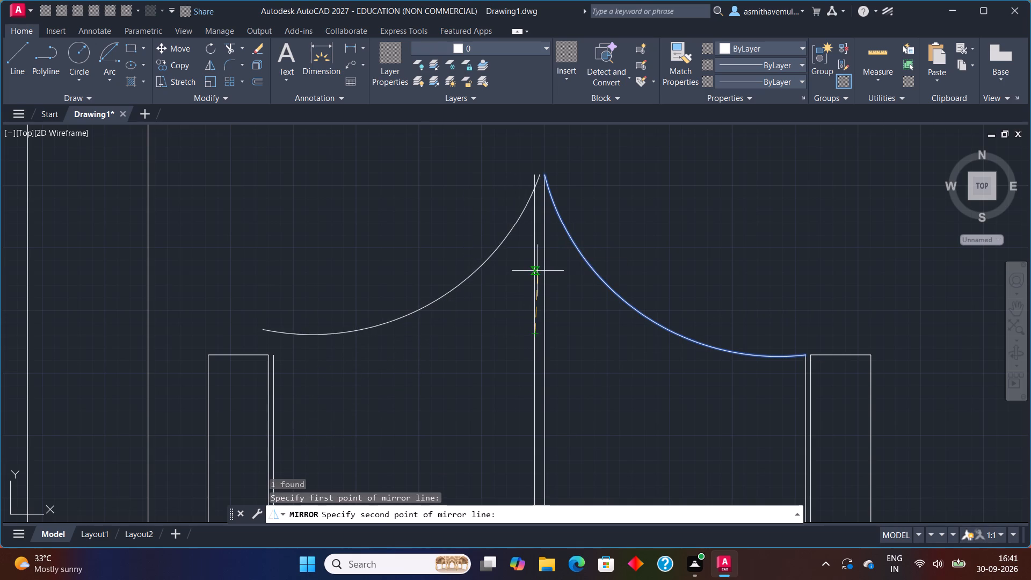
left_click(536, 175)
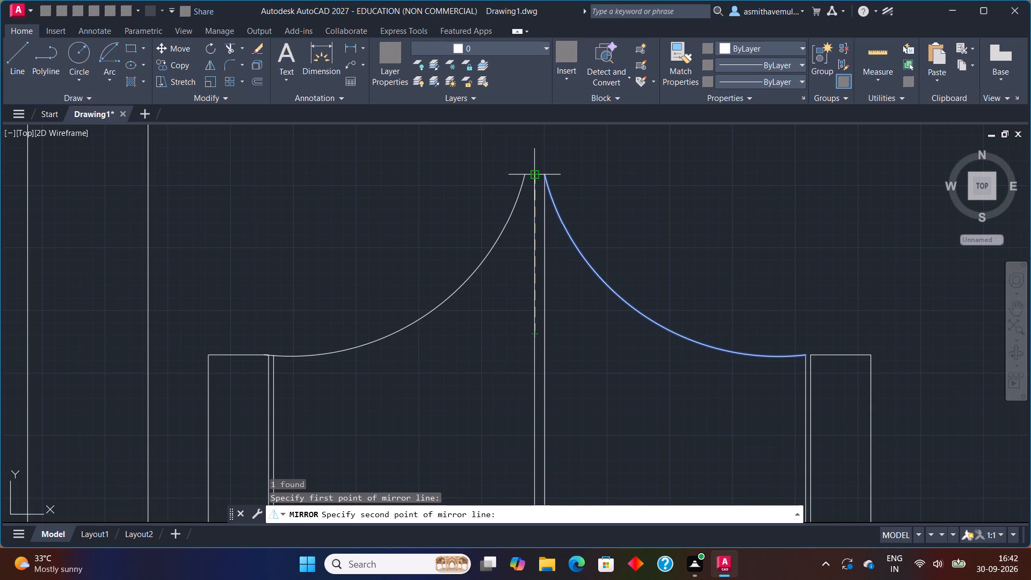
left_click(452, 511)
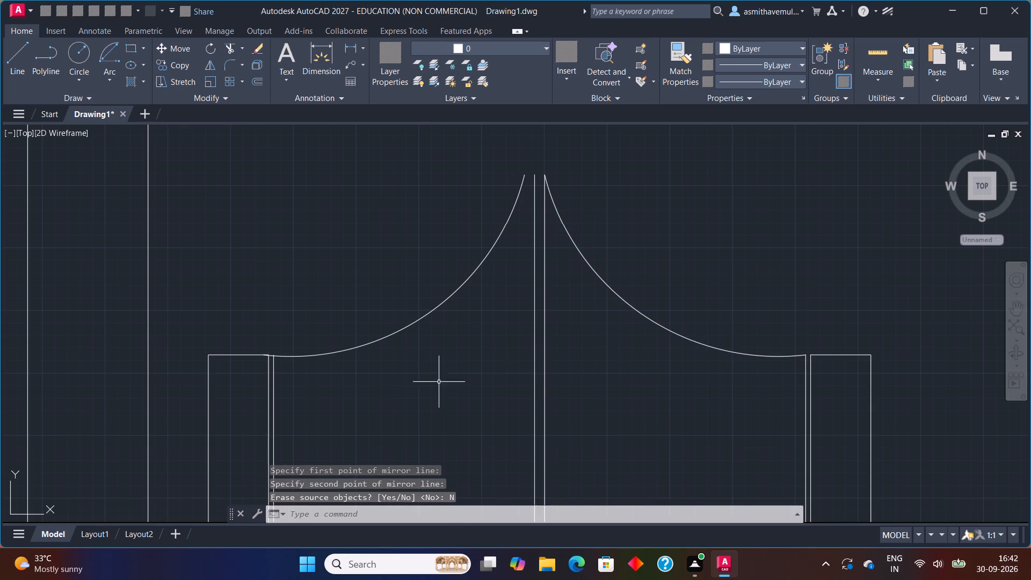
Move the mirrored arc so its upper end meets the top of the left central vertical line.
left_click(444, 300)
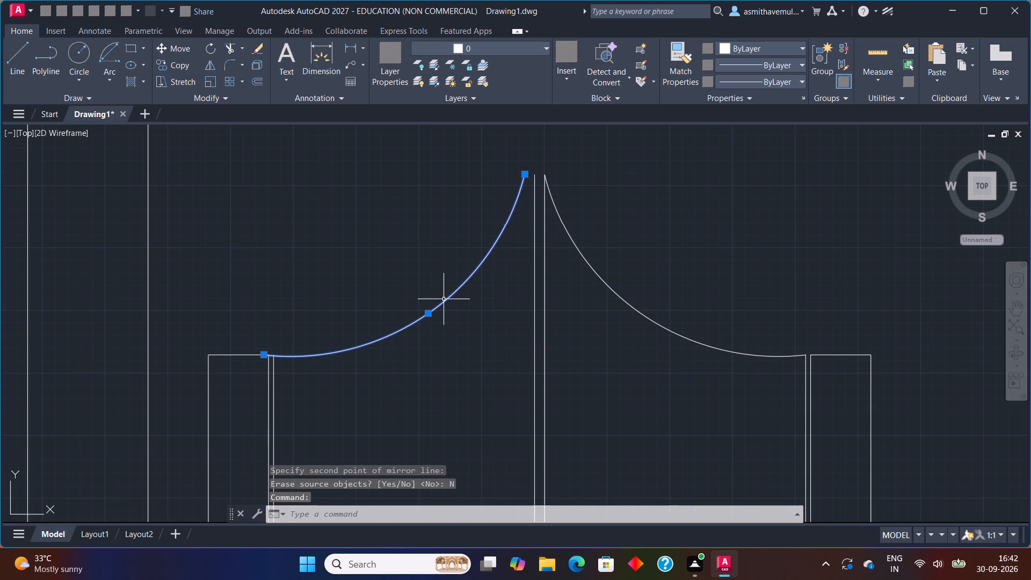
key("m")
key("Return")
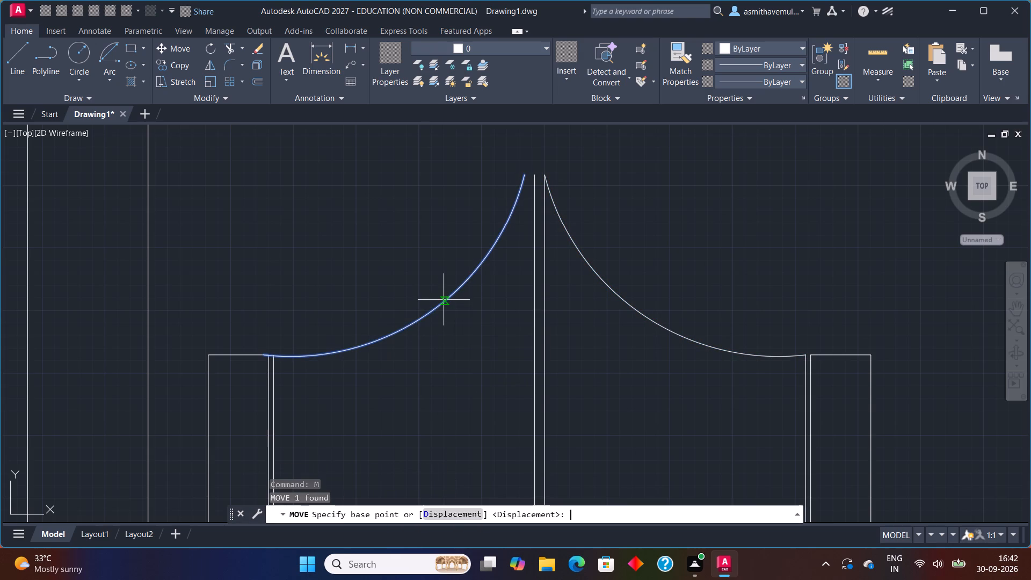
left_click(523, 178)
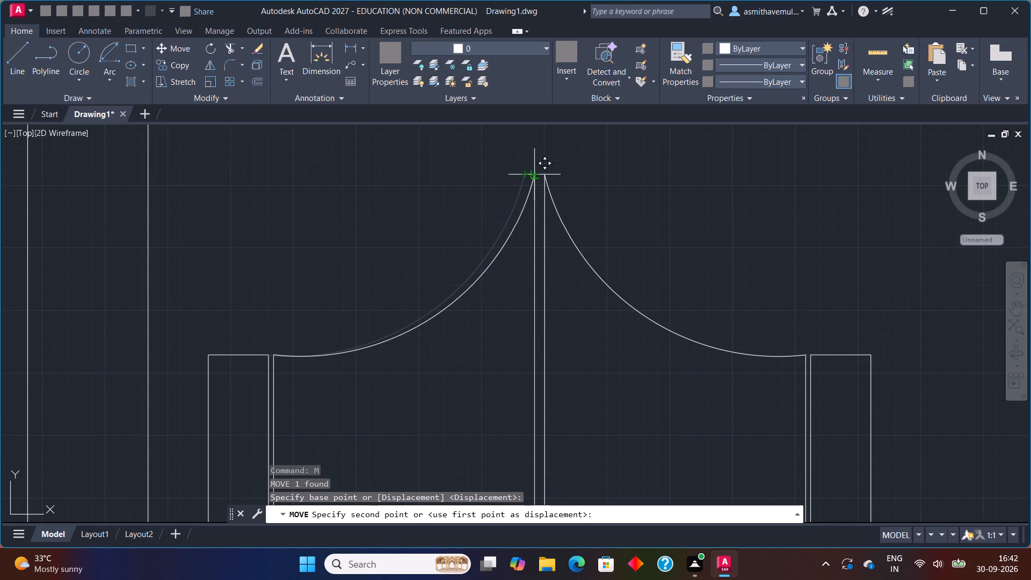
left_click(539, 178)
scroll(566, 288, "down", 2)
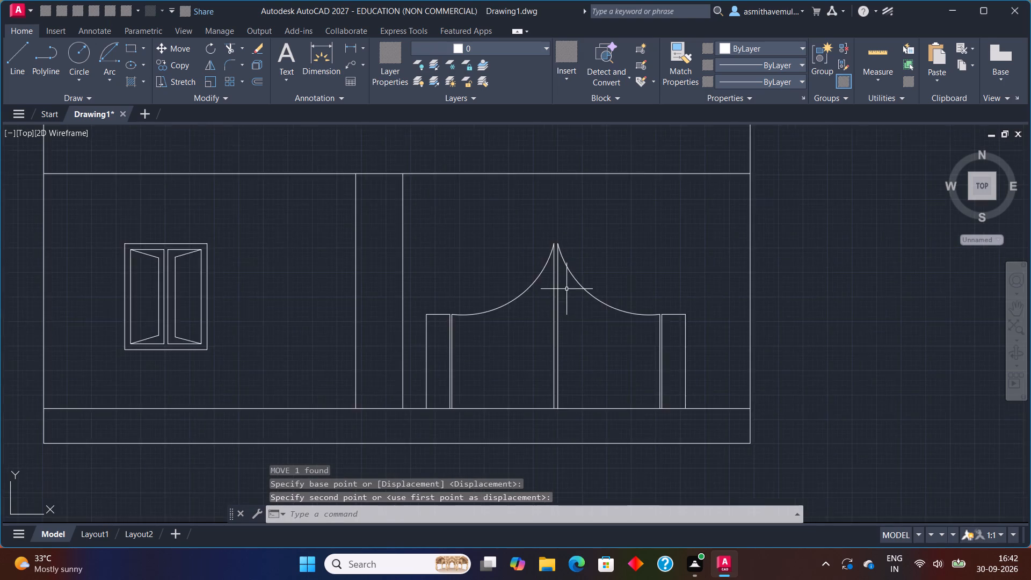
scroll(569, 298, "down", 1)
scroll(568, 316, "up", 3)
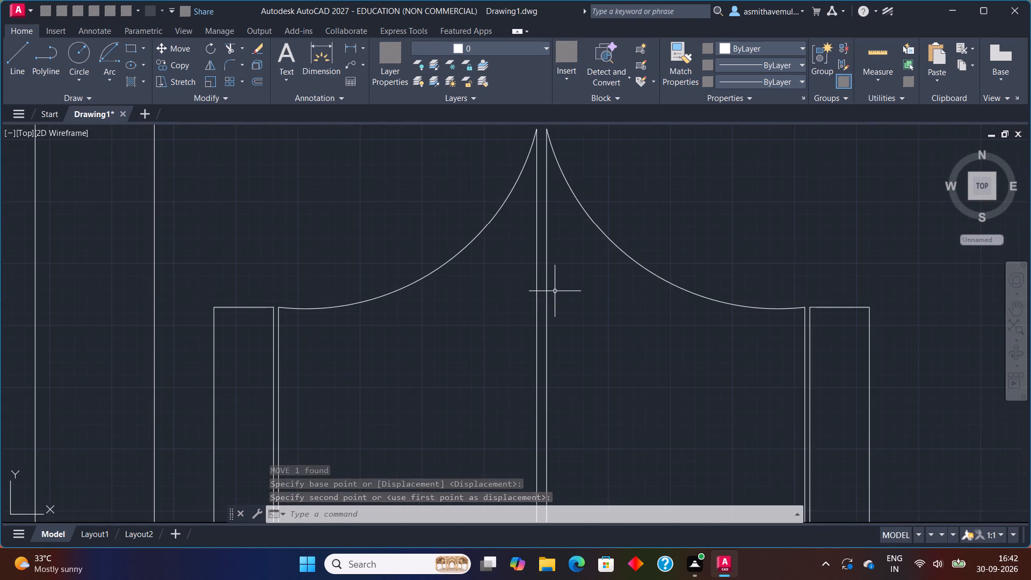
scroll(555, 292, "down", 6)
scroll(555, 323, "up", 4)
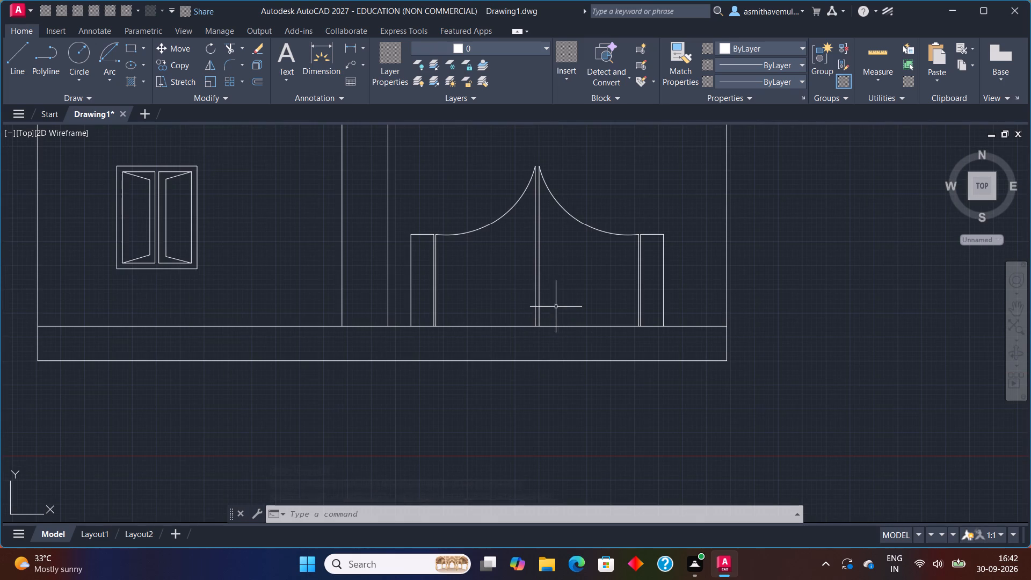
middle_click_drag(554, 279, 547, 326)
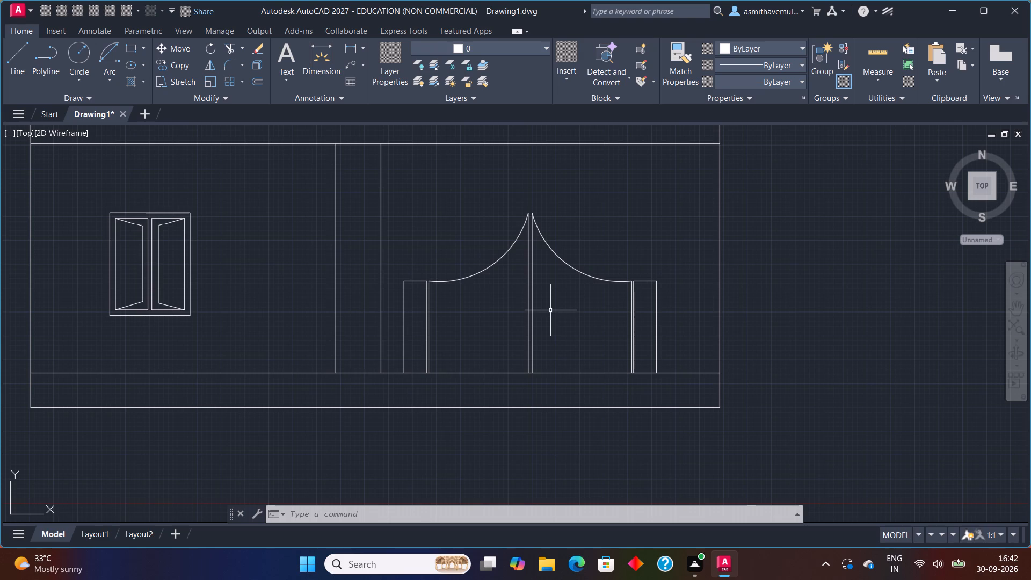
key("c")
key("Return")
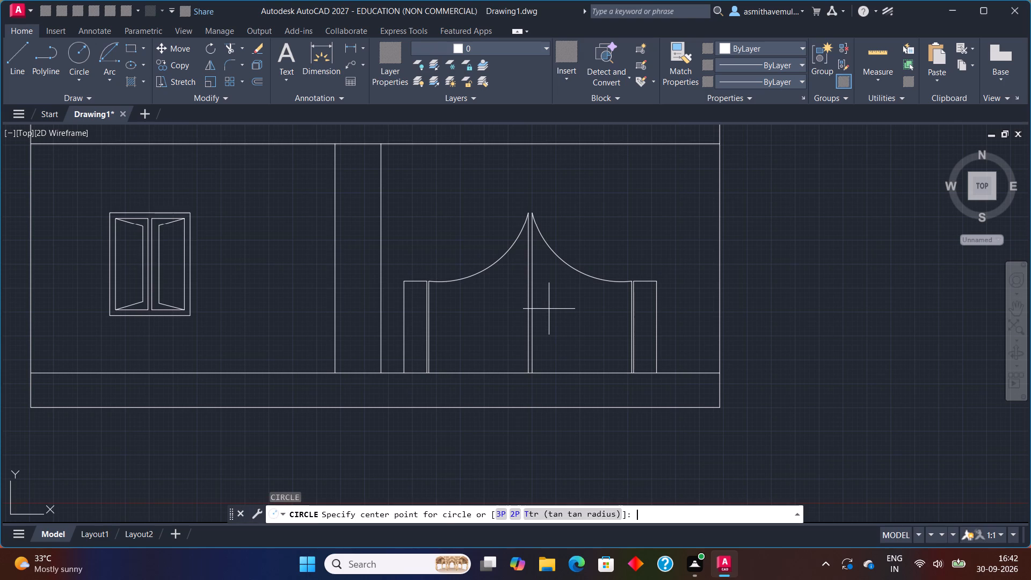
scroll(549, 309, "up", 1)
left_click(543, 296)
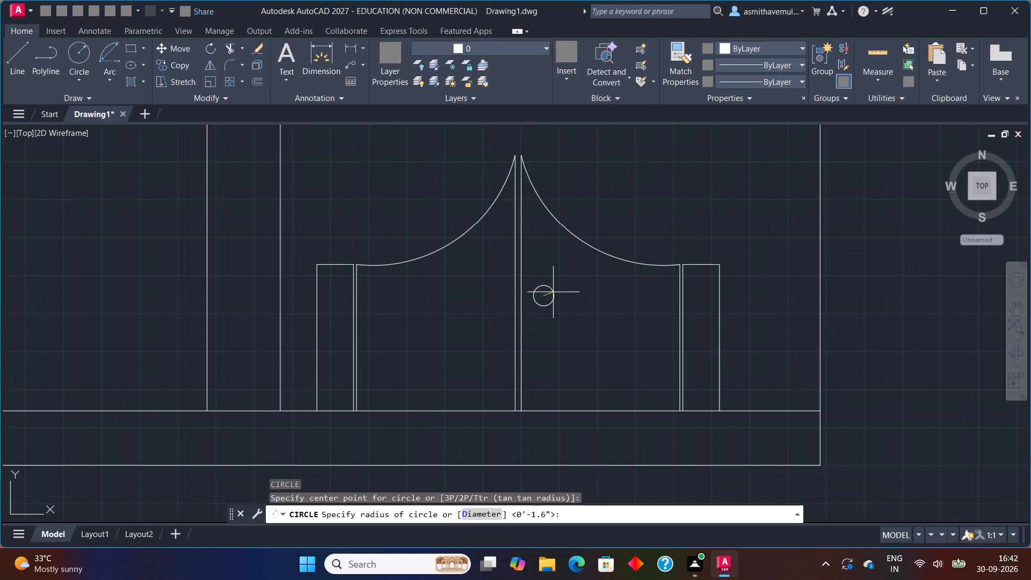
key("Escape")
Draw a small circle inside the right gate leaf, near the central vertical lines and below the arc.
key("c")
key("Return")
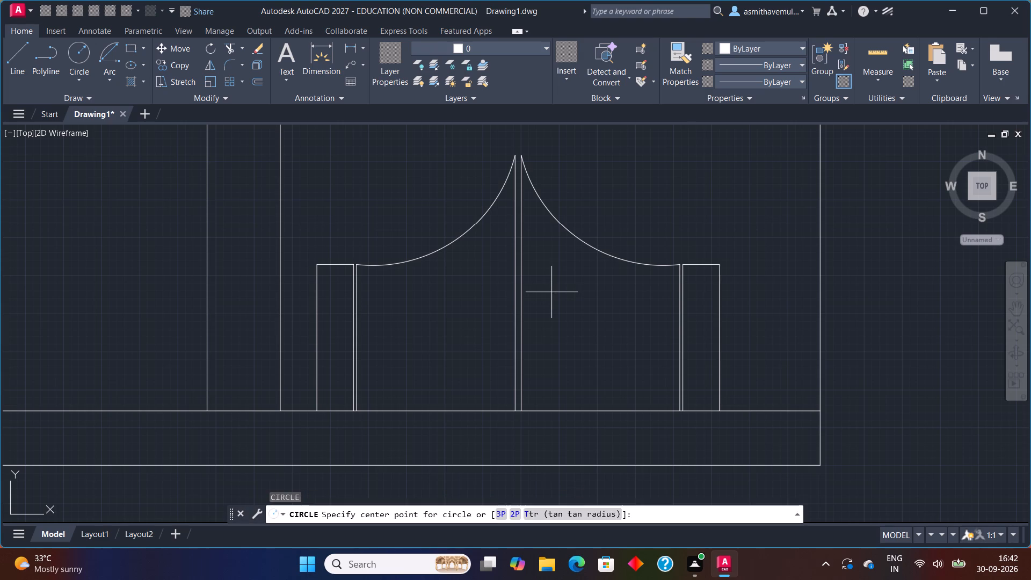
left_click(548, 301)
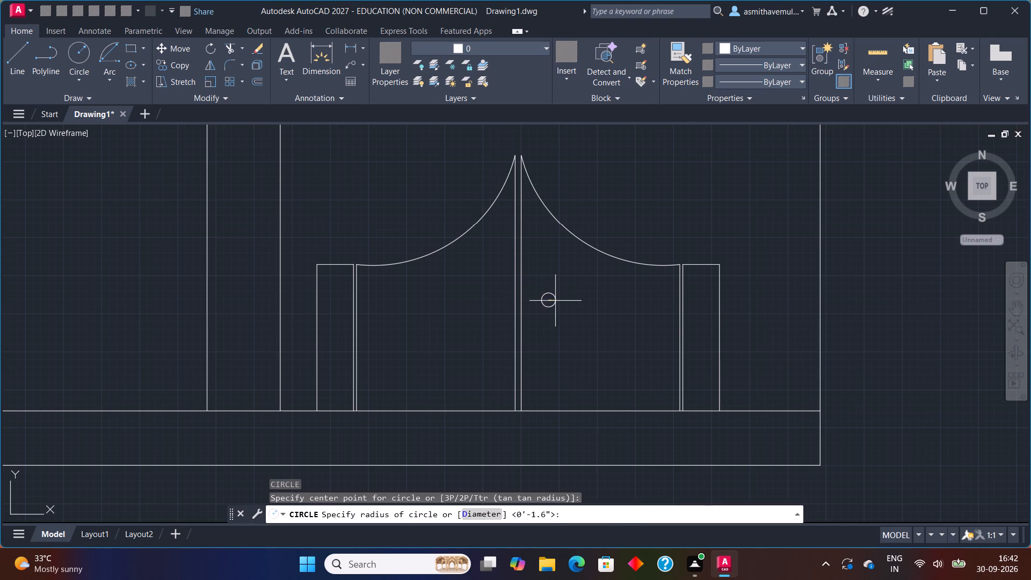
left_click(561, 301)
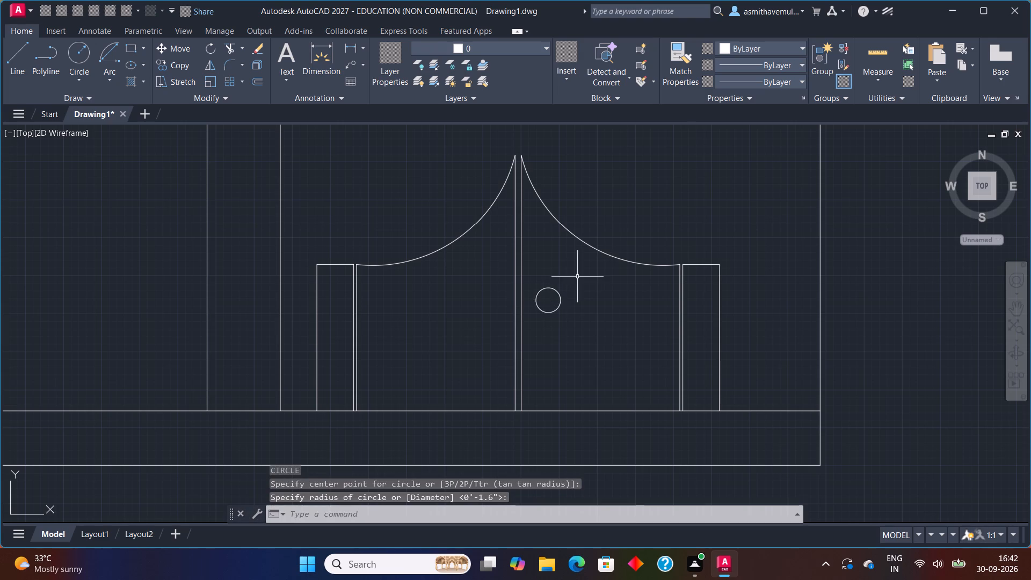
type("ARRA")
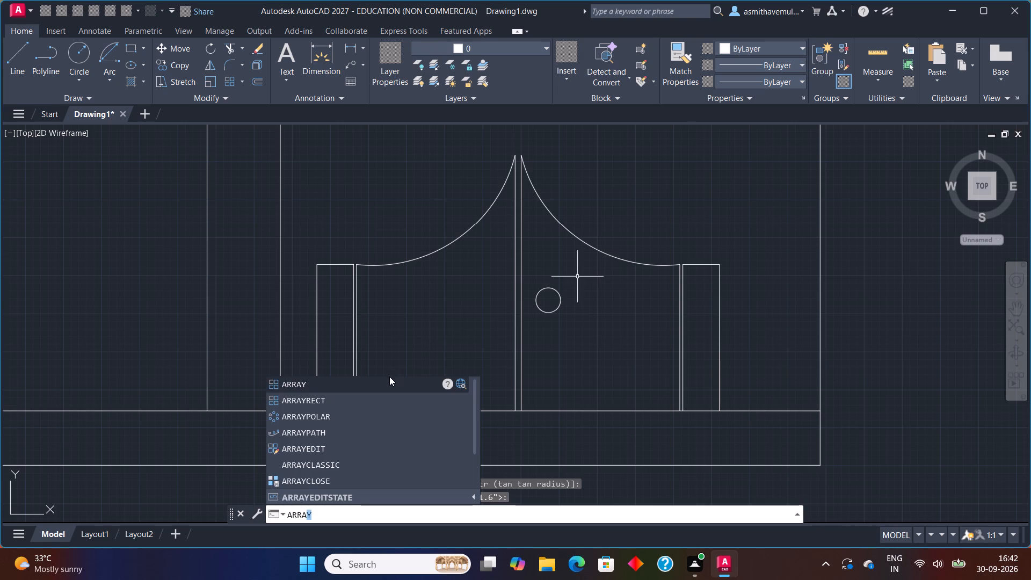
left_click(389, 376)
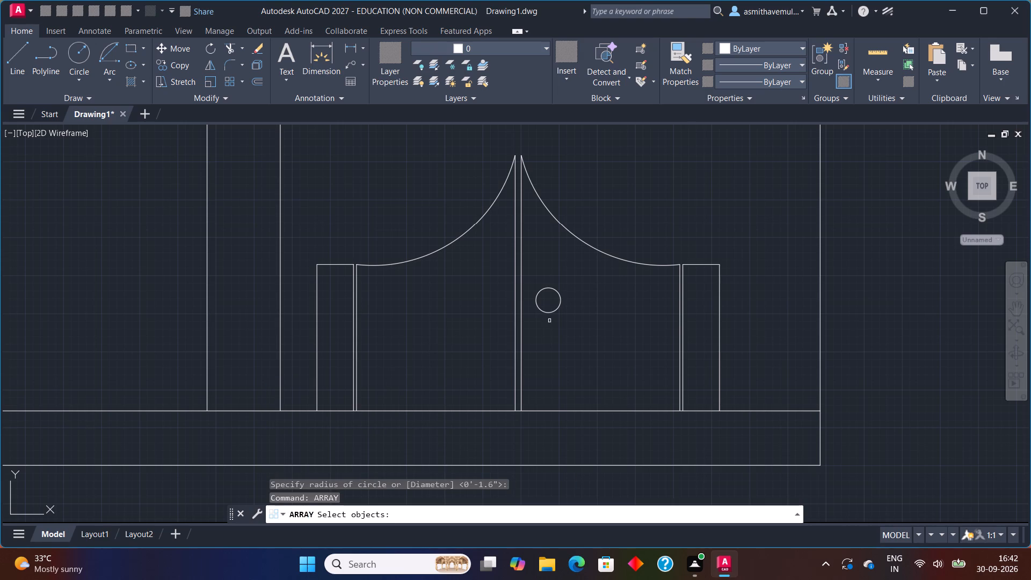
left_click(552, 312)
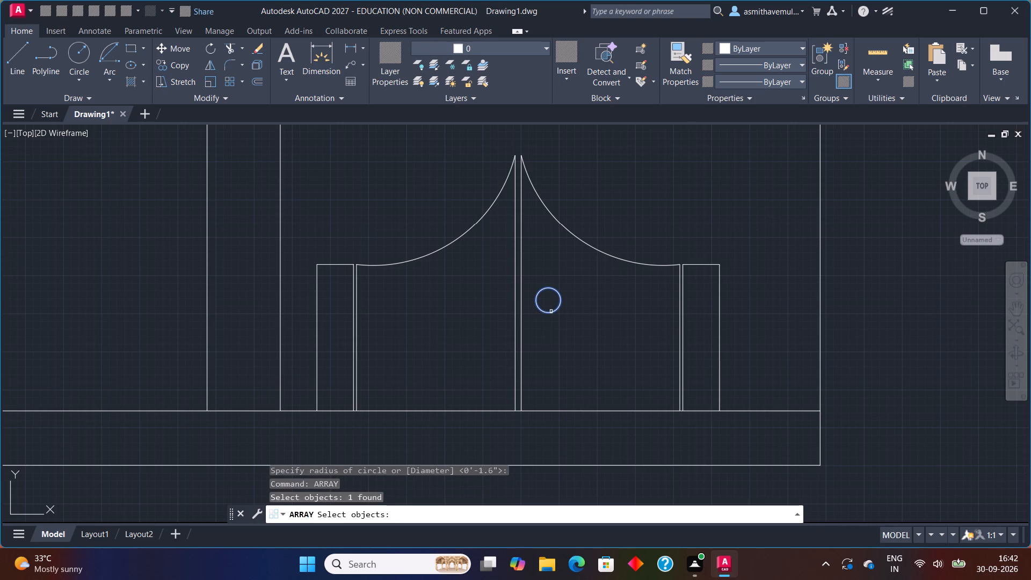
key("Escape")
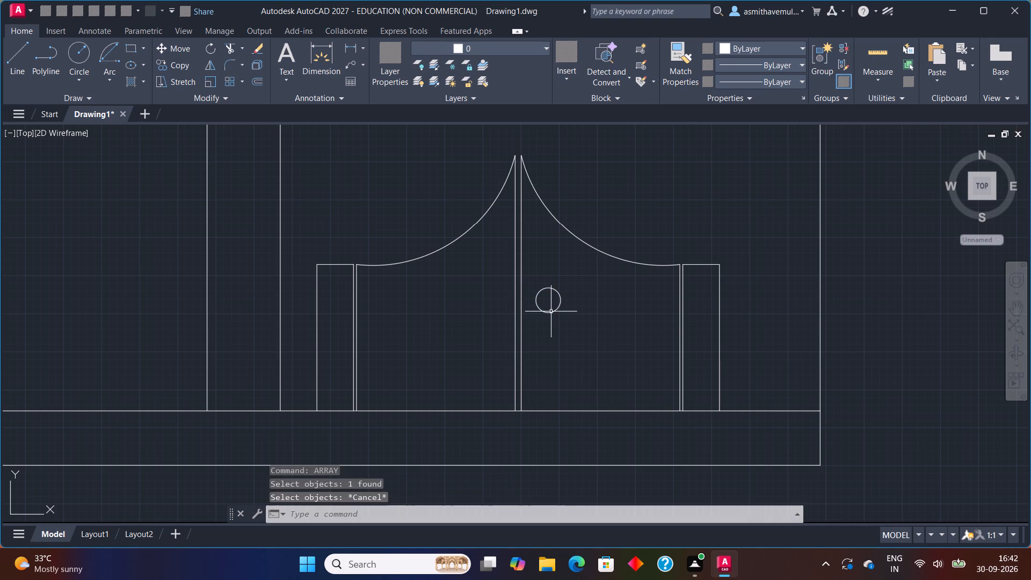
Draw a vertical line about 7 inches long downward from the circle's bottom quadrant with Ortho on.
key("l")
key("Return")
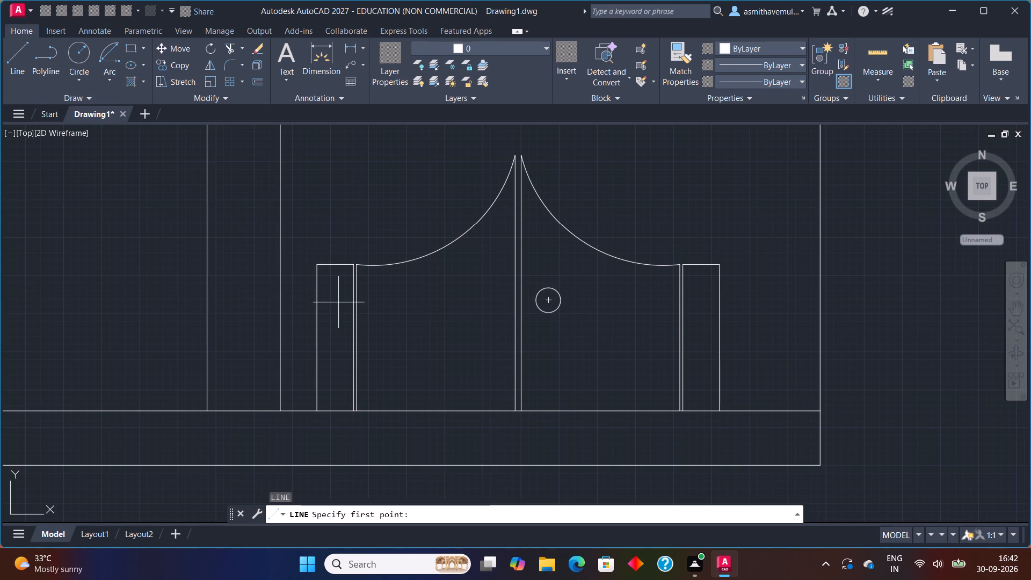
left_click(549, 312)
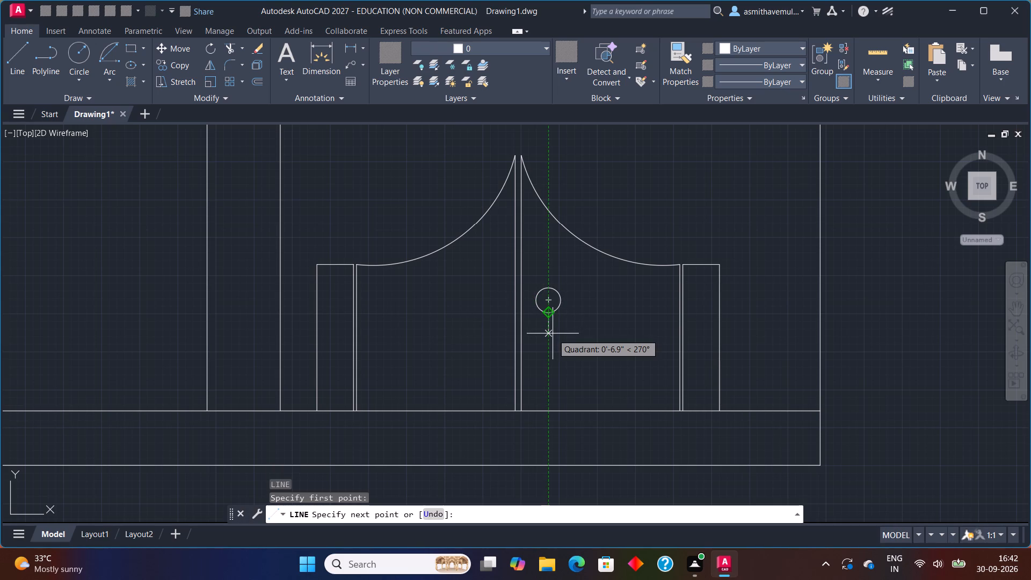
key("F8")
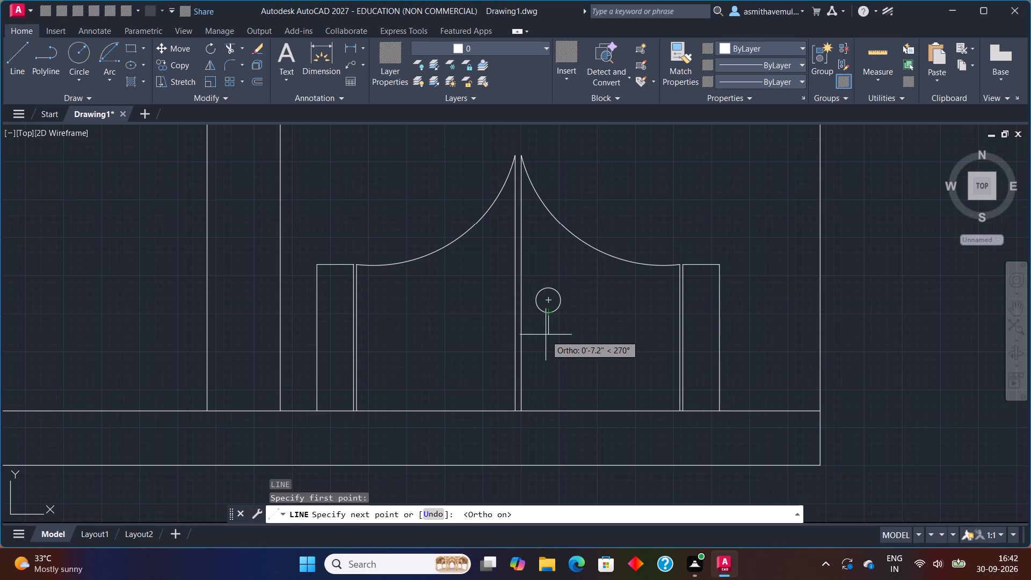
left_click(549, 332)
key("Escape")
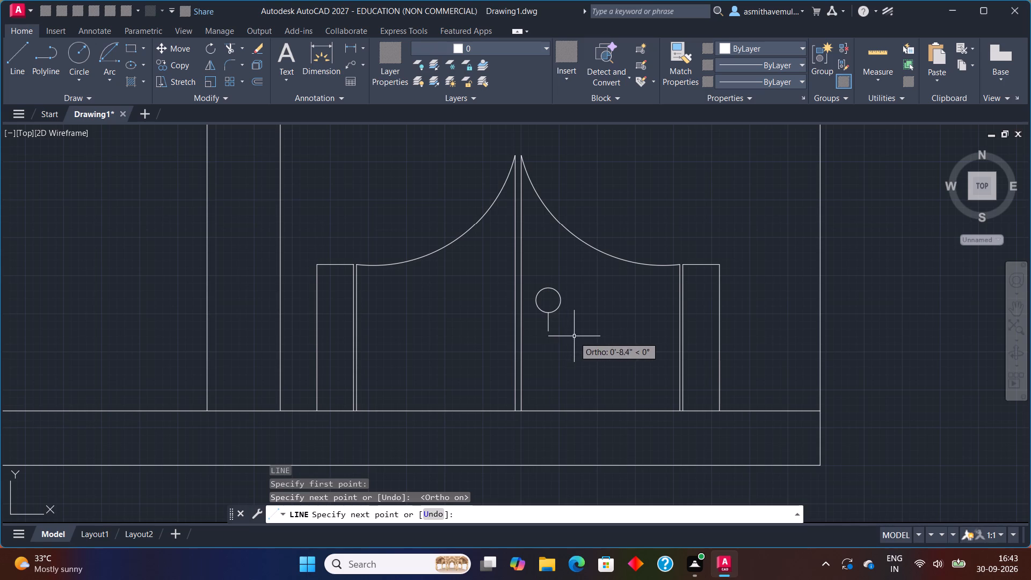
Move the circle and its short vertical line together slightly right, away from the gate's central lines.
left_click(561, 305)
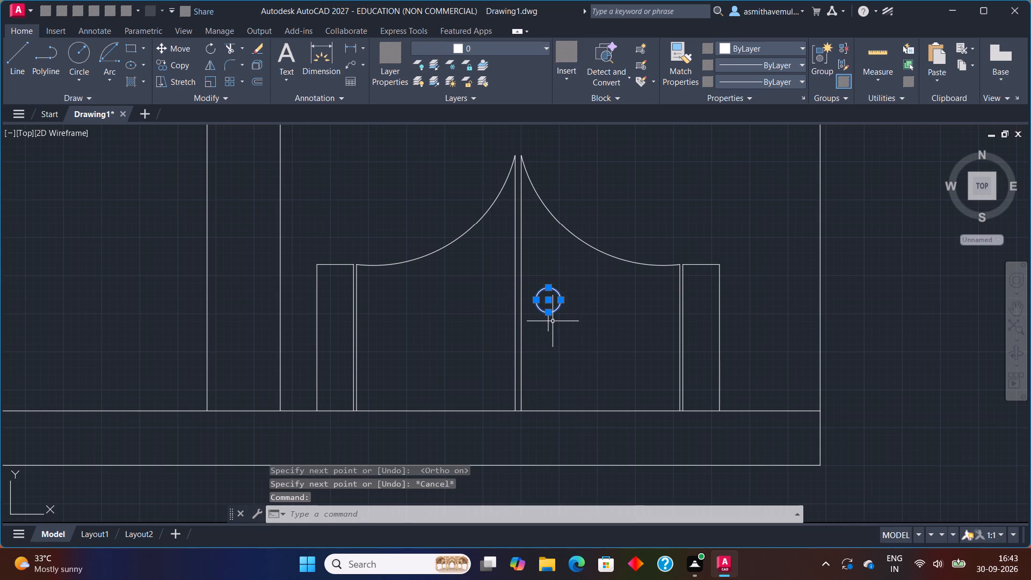
left_click(551, 323)
left_click(550, 322)
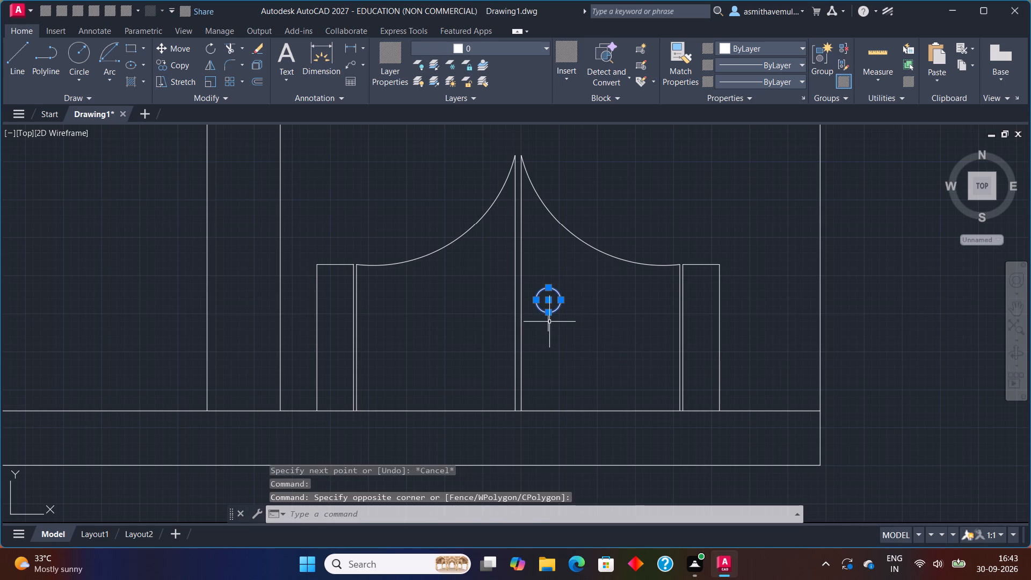
left_click(549, 322)
key("m")
key("Return")
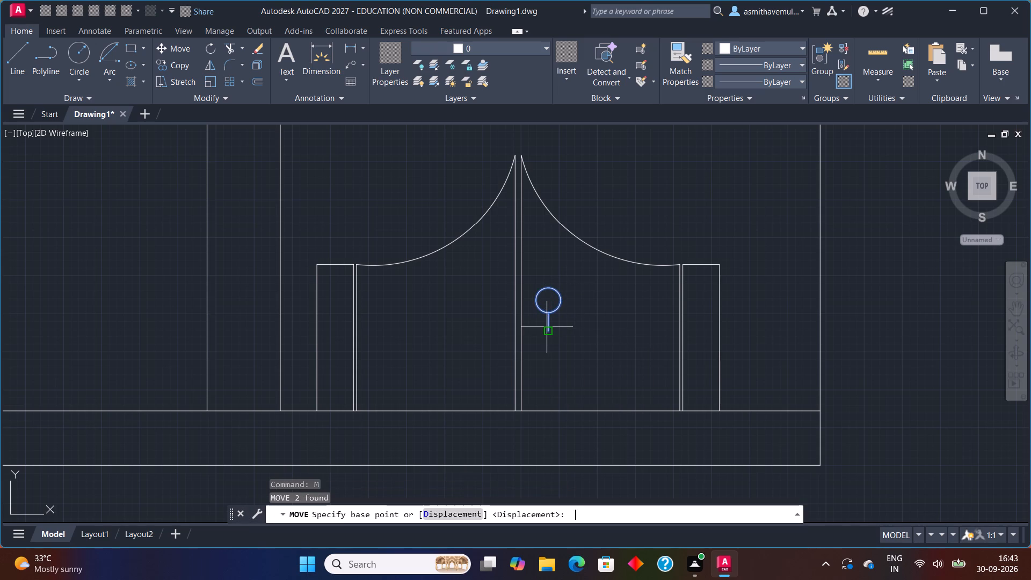
left_click(557, 305)
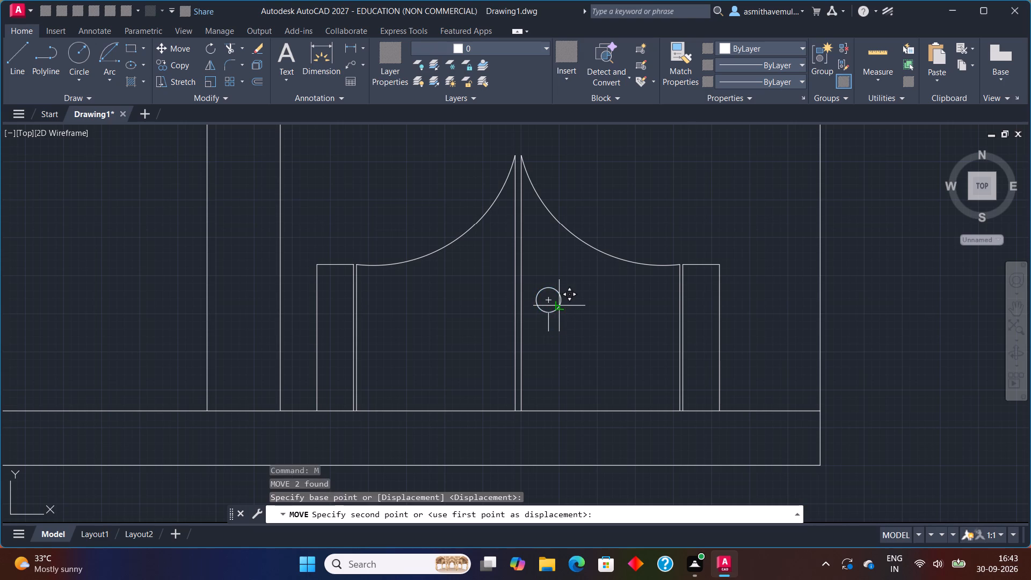
left_click(575, 306)
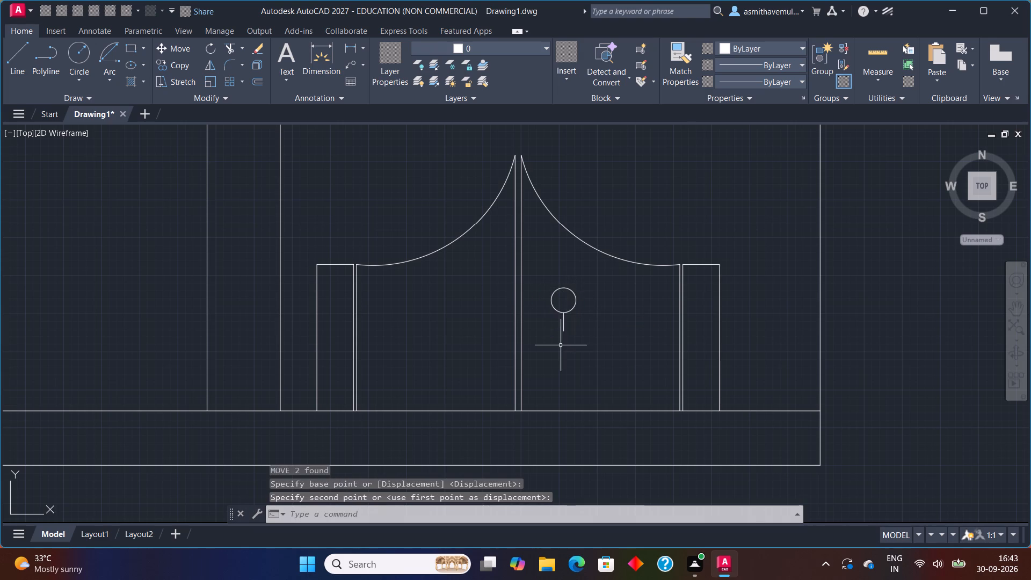
Create a polar array of the short vertical line, centred on the circle's bottom quadrant.
left_click(563, 324)
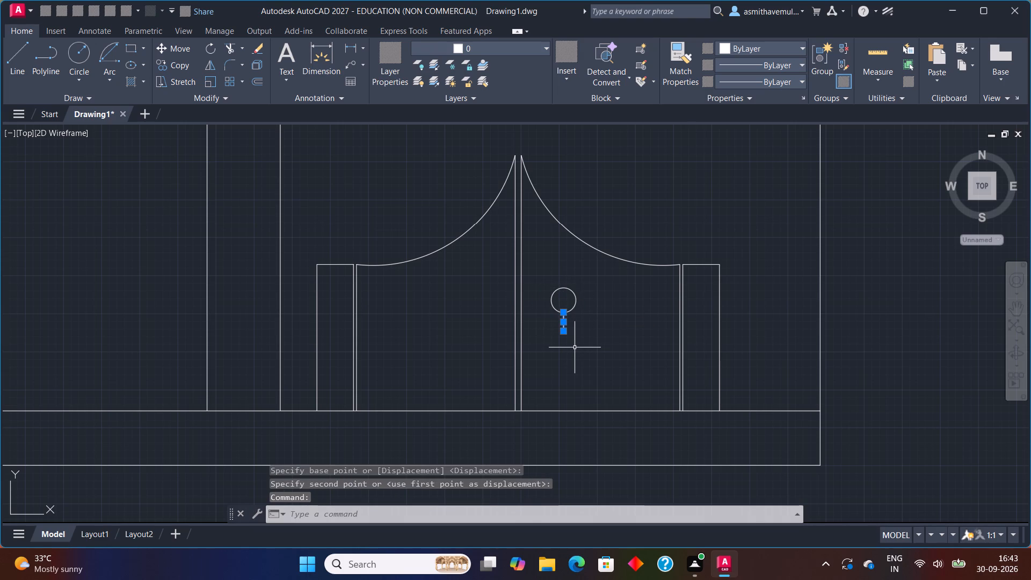
type("ARRA")
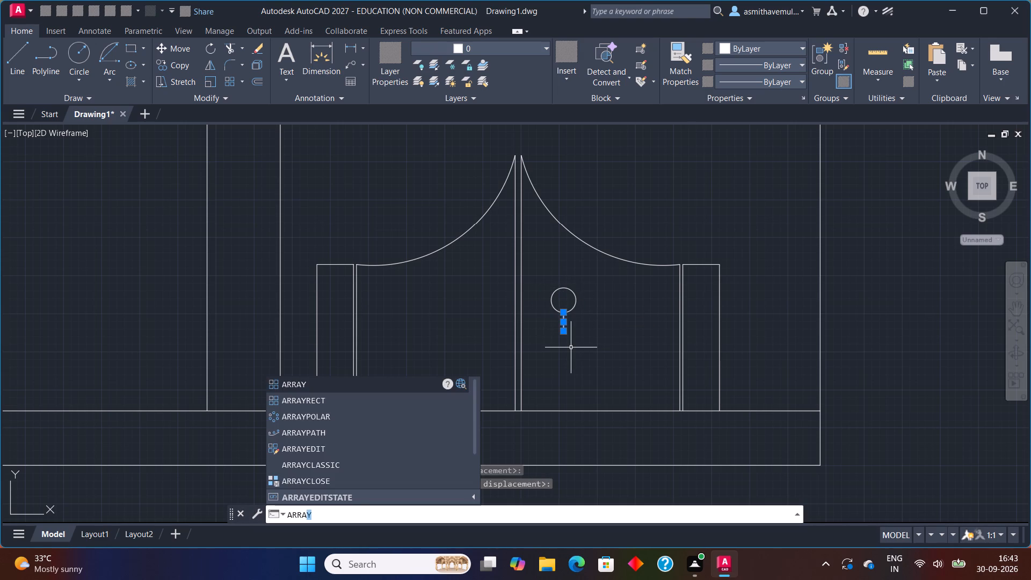
key("y")
key("Return")
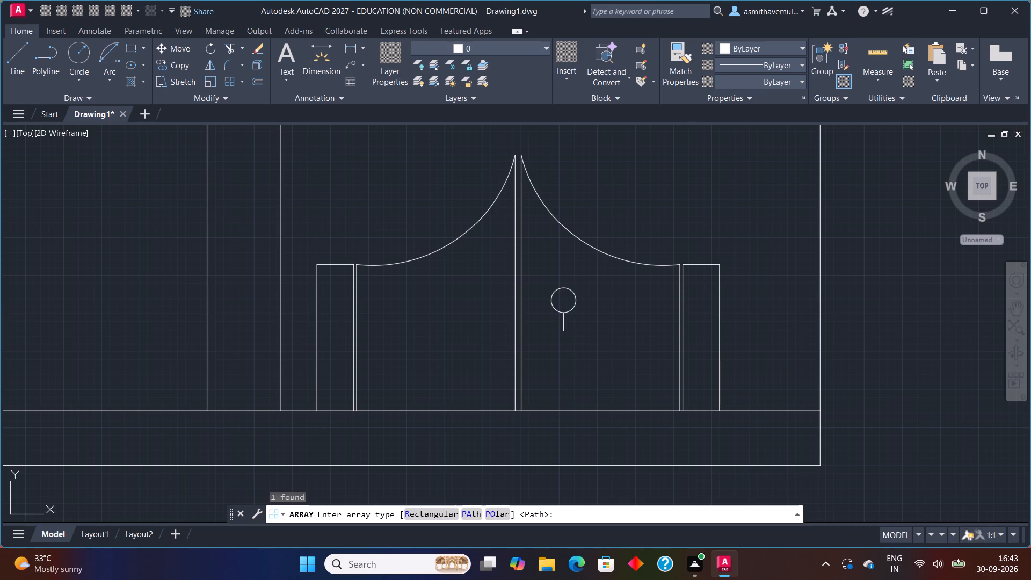
left_click(497, 511)
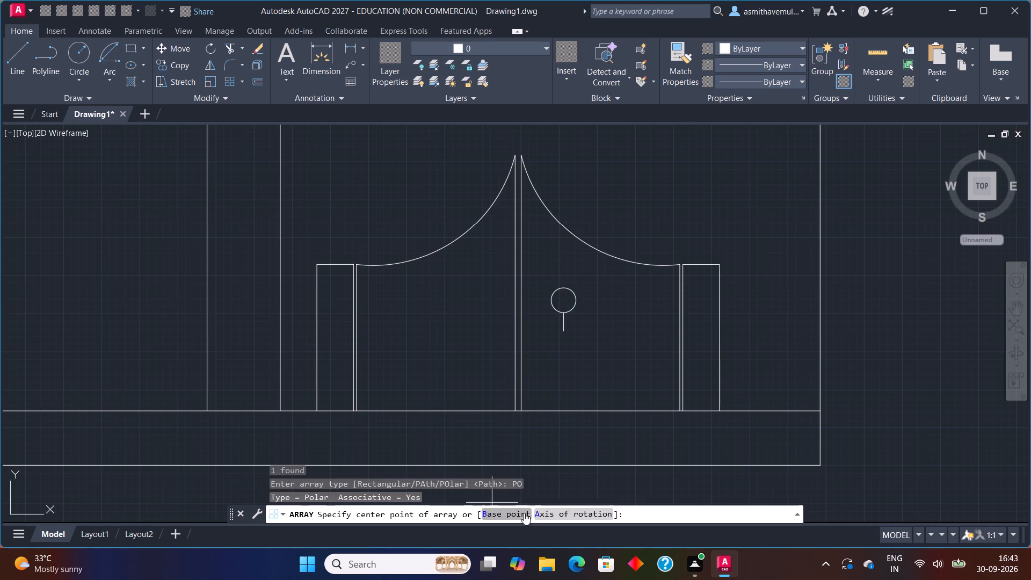
left_click(562, 313)
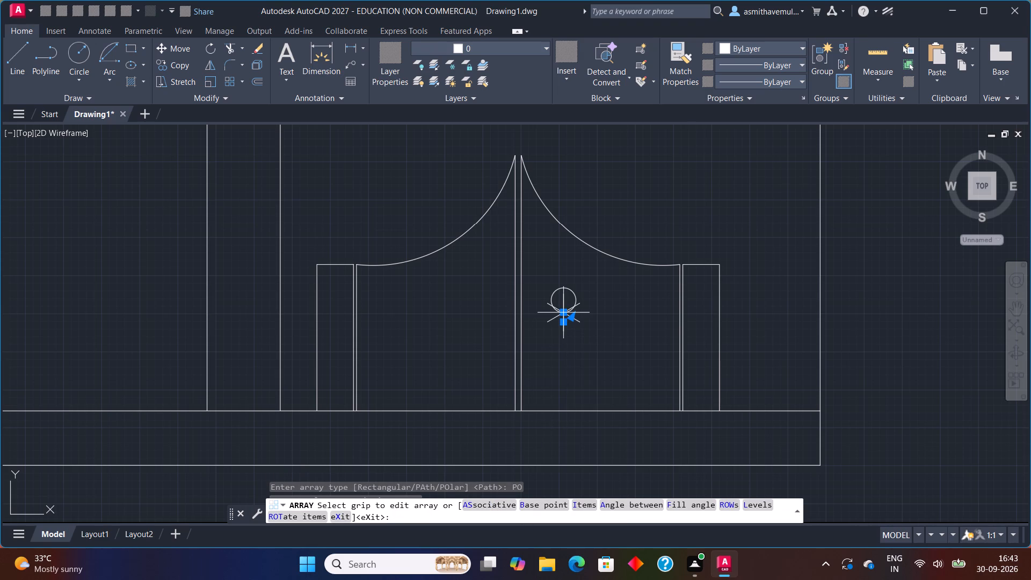
key("Escape")
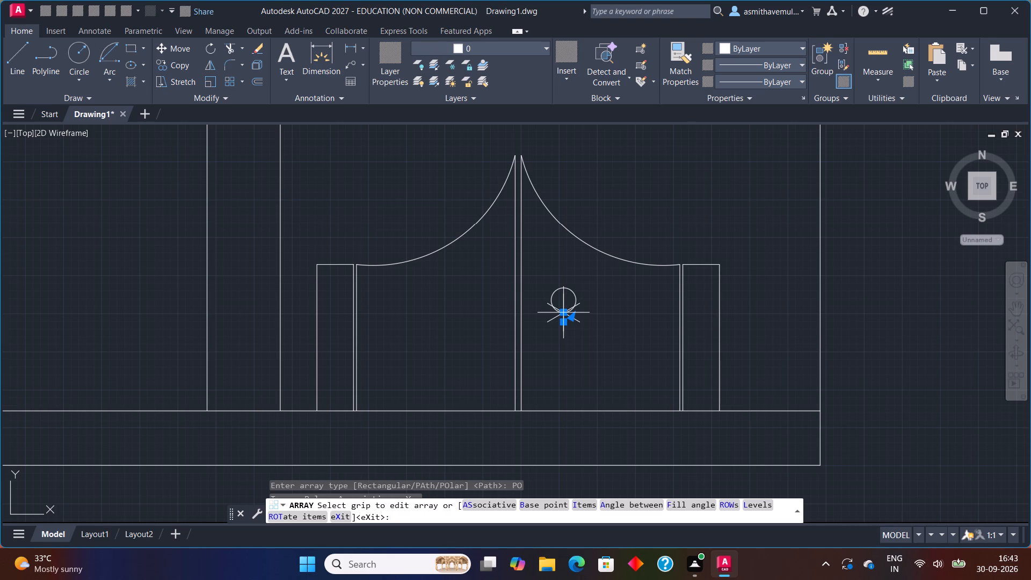
key("Escape")
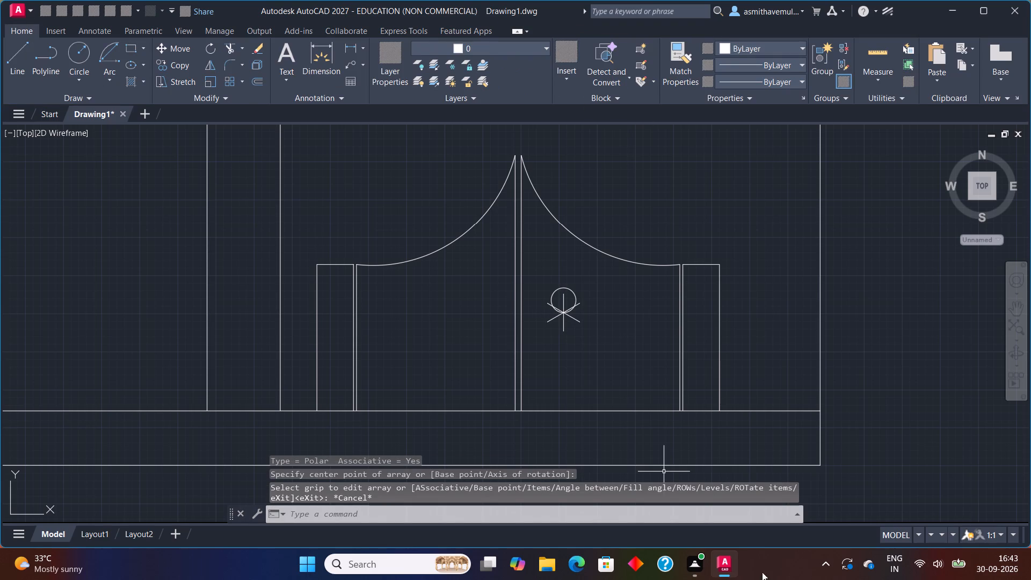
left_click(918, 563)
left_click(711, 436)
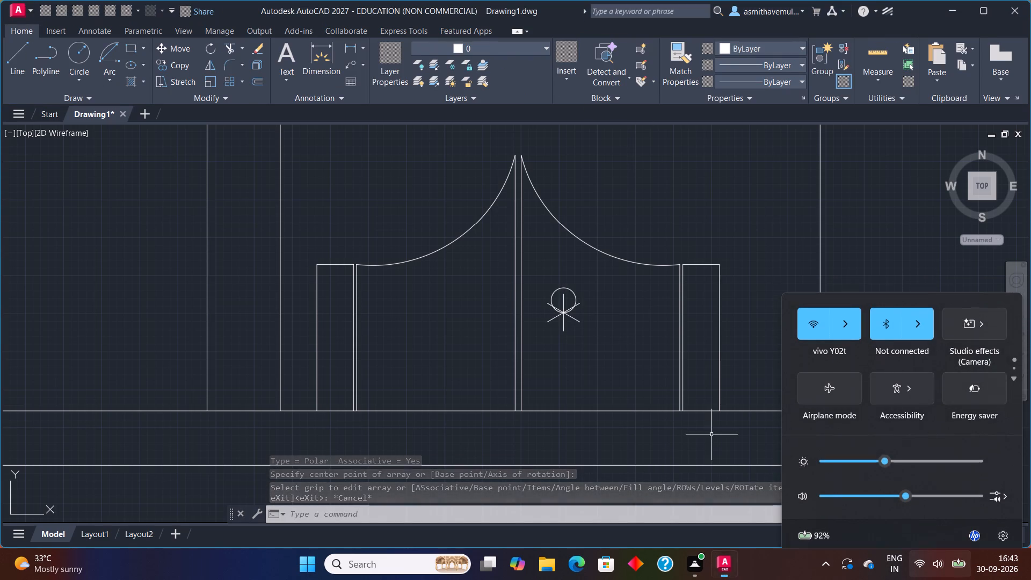
Move the arrayed lines straight up from the circle's bottom quadrant so they radiate from about the circle's centre.
left_click(563, 322)
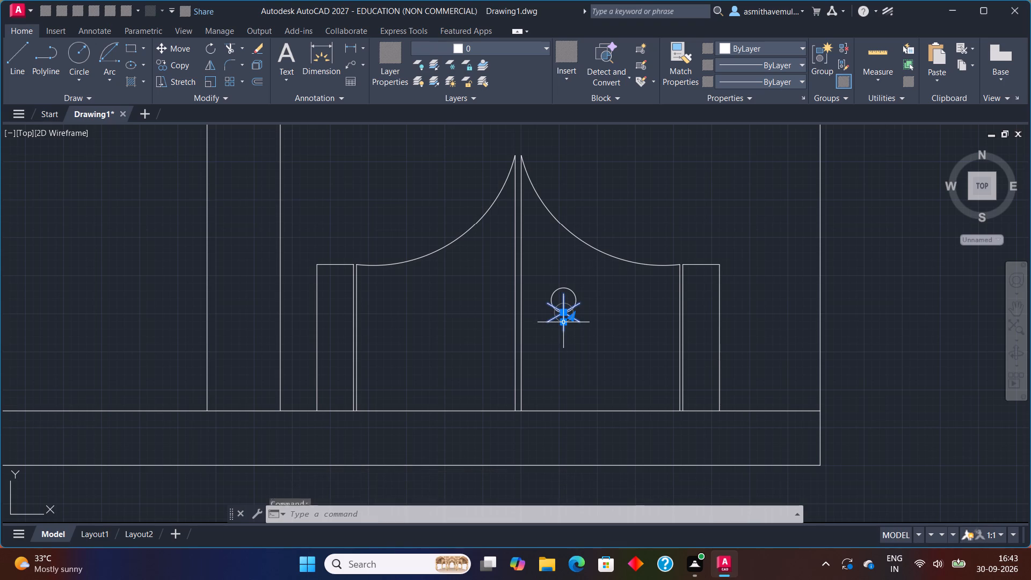
key("m")
key("Return")
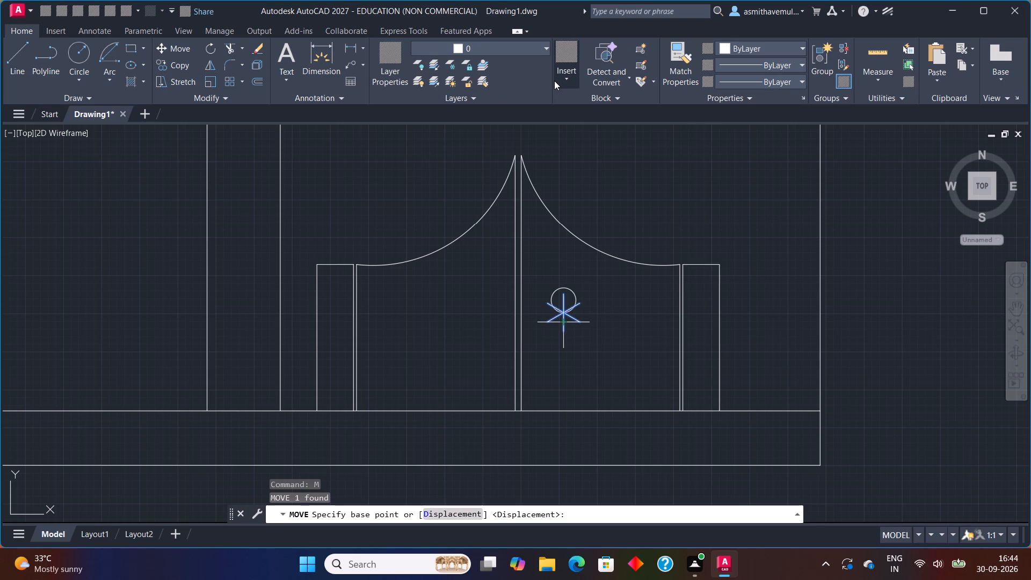
left_click(565, 315)
scroll(565, 299, "up", 3)
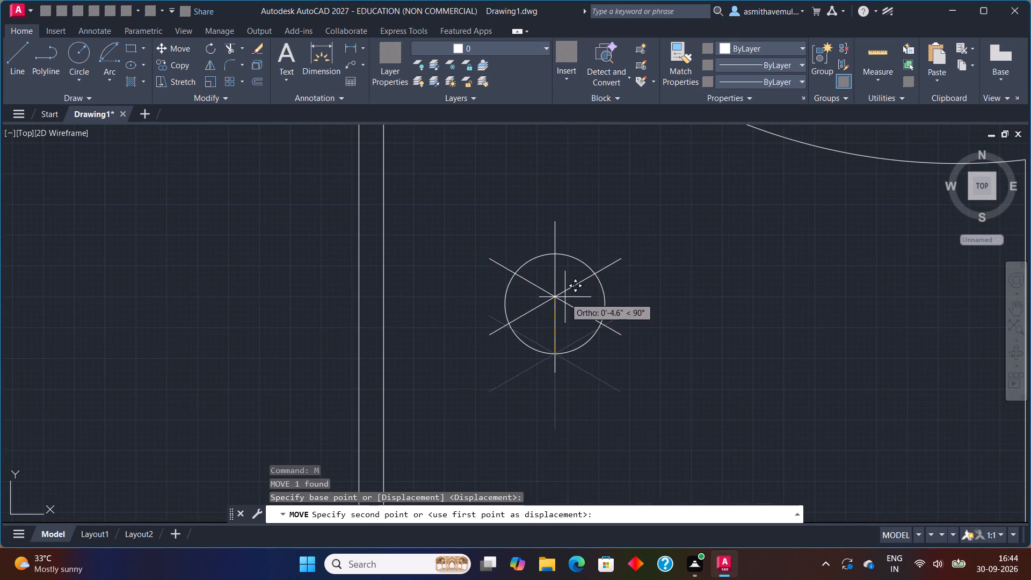
scroll(565, 297, "up", 1)
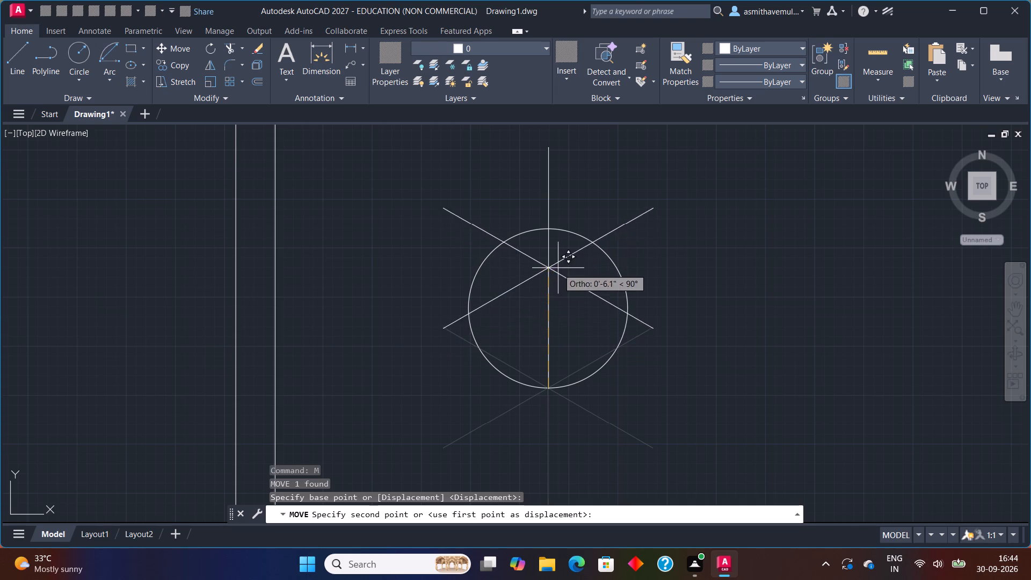
left_click(547, 311)
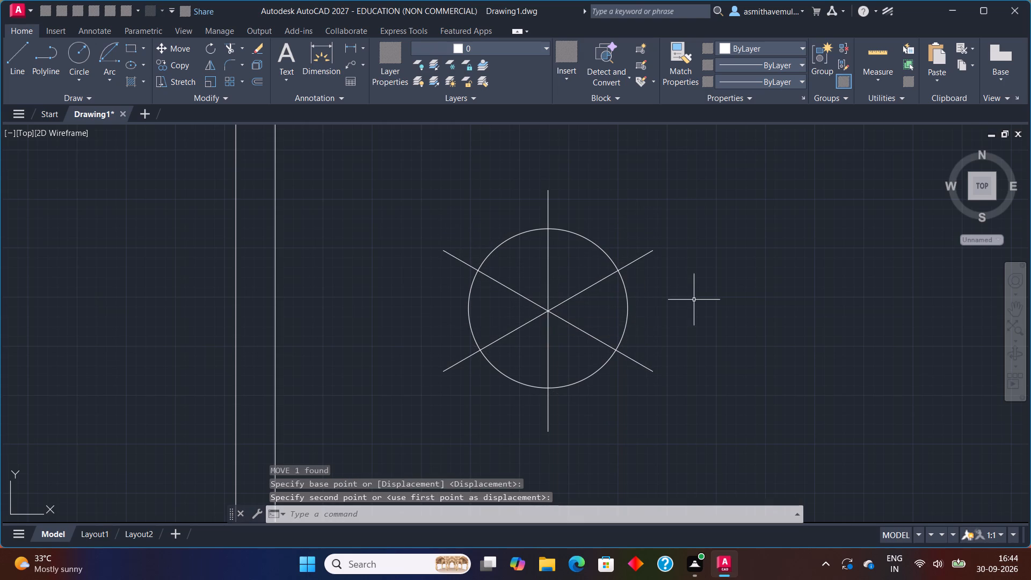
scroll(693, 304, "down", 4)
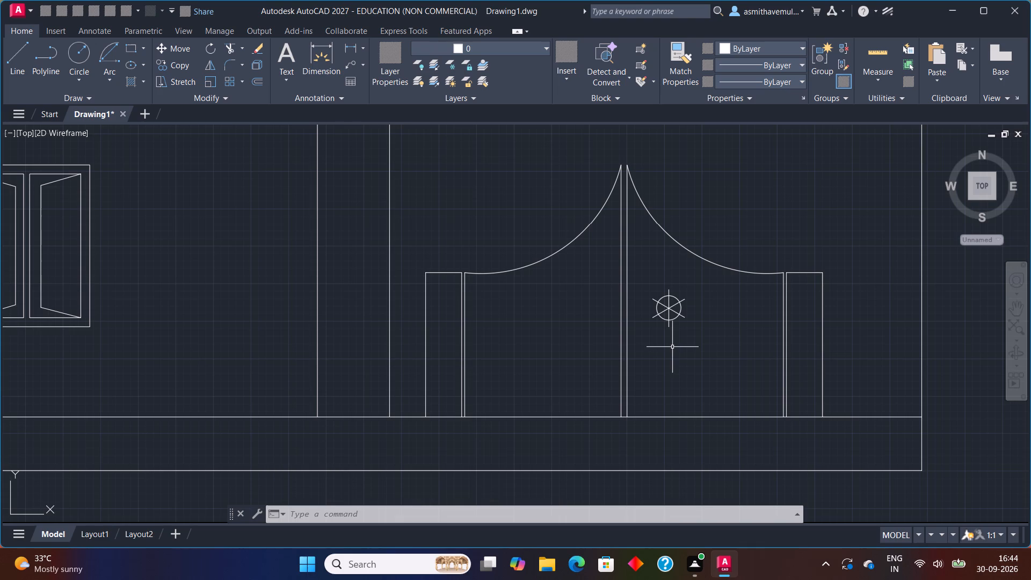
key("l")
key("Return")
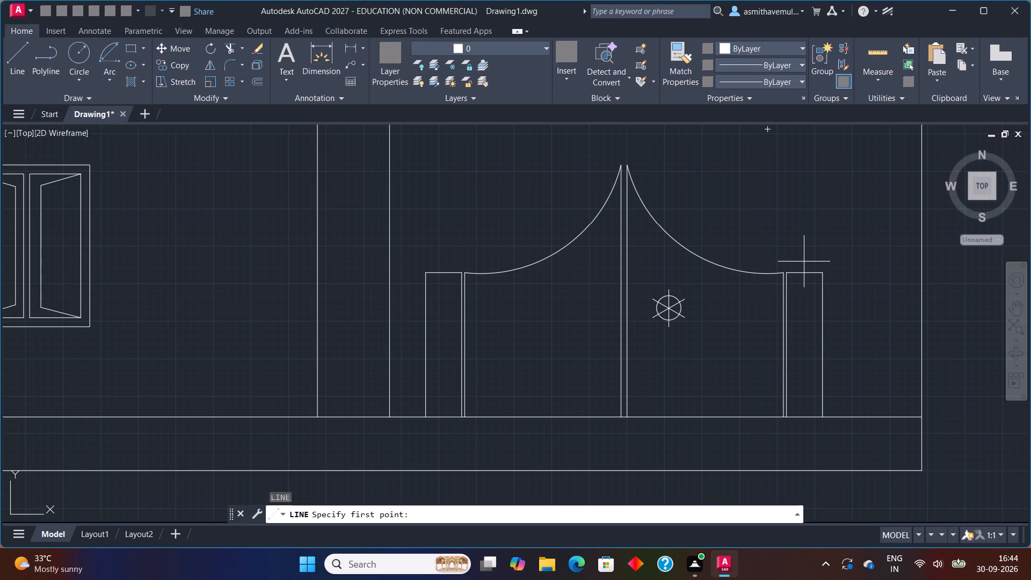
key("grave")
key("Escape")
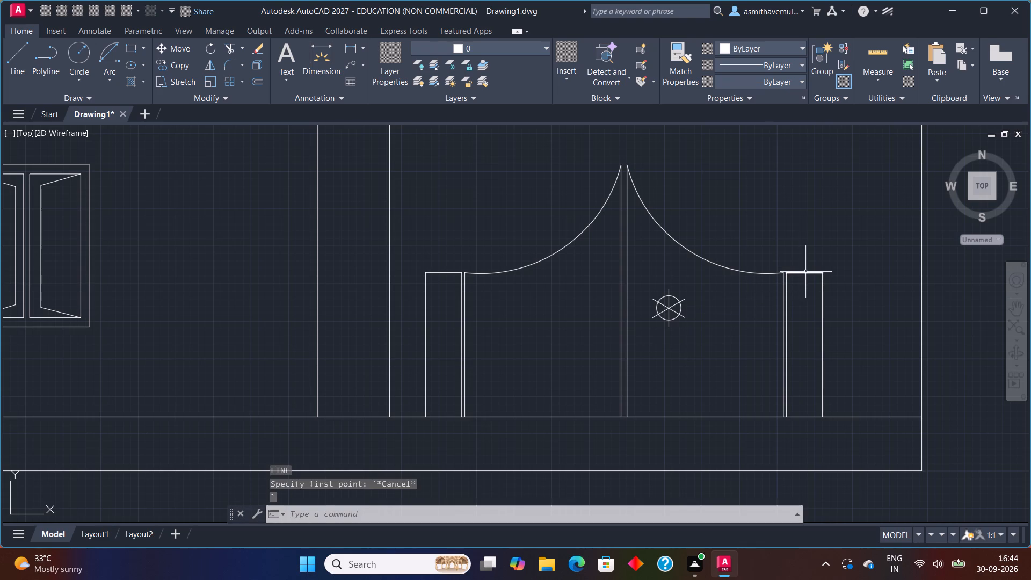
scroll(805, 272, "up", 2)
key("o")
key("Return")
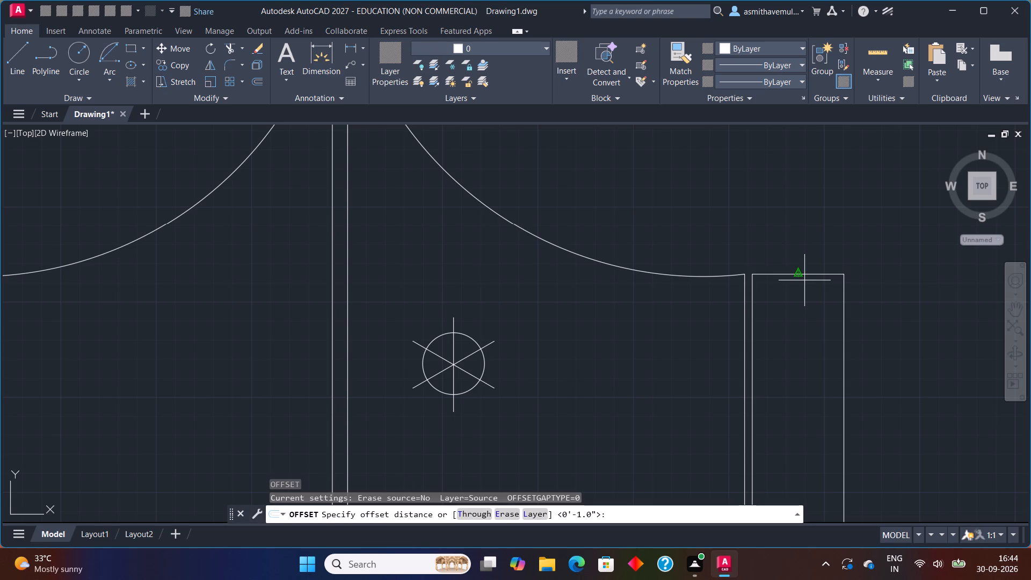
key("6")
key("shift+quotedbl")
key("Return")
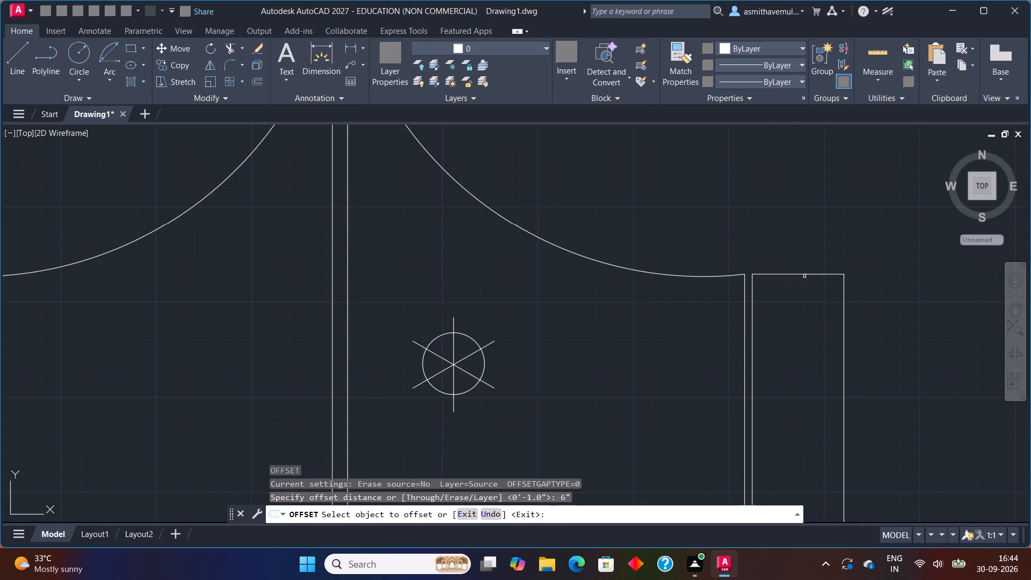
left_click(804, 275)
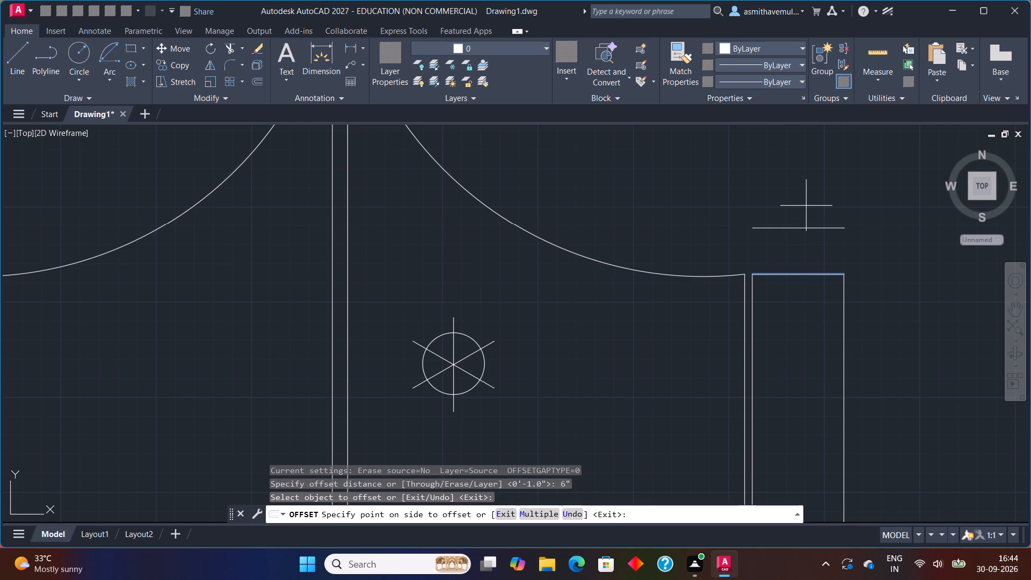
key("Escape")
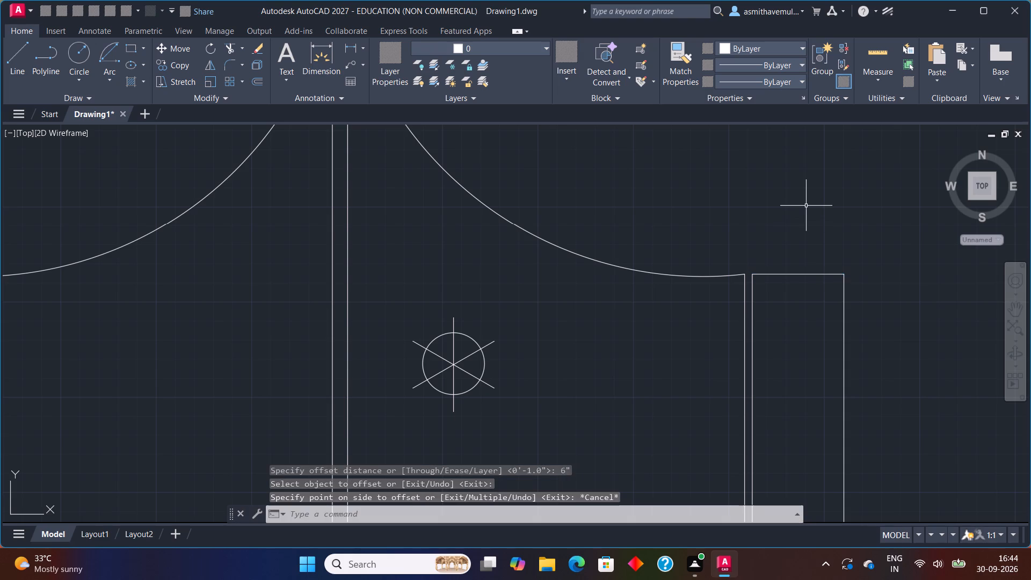
Offset the top edges of both gate pillars 1' upward.
key("o")
key("Return")
type("1'")
key("Return")
left_click(798, 274)
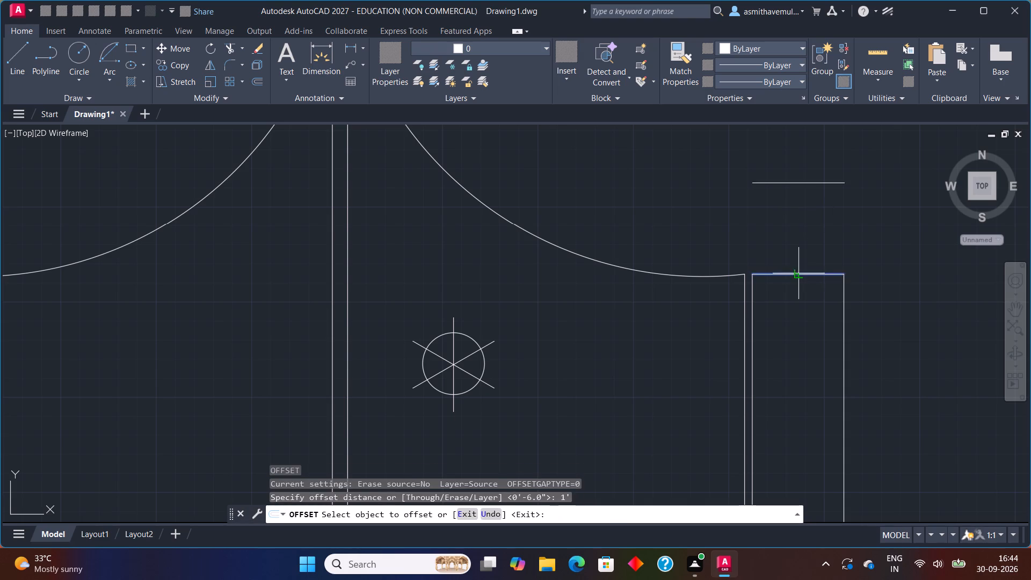
left_click(799, 241)
scroll(724, 259, "down", 1)
middle_click_drag(499, 295, 612, 263)
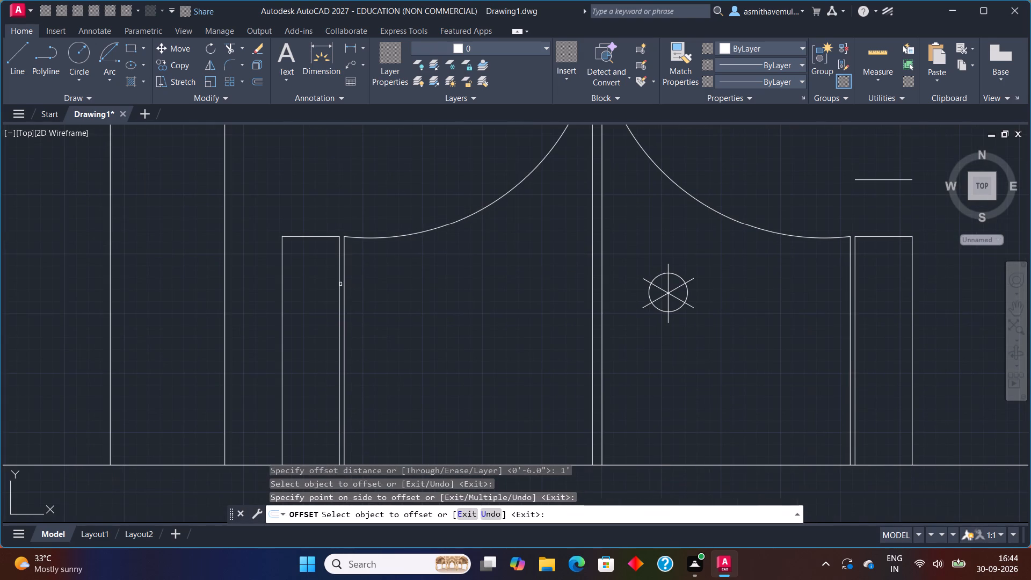
left_click(303, 236)
left_click(313, 200)
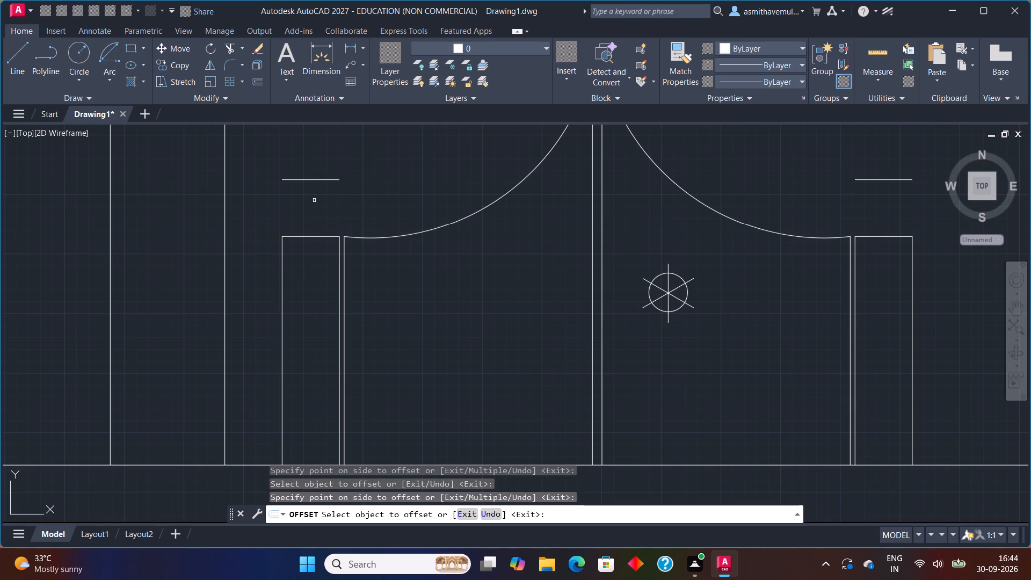
key("Escape")
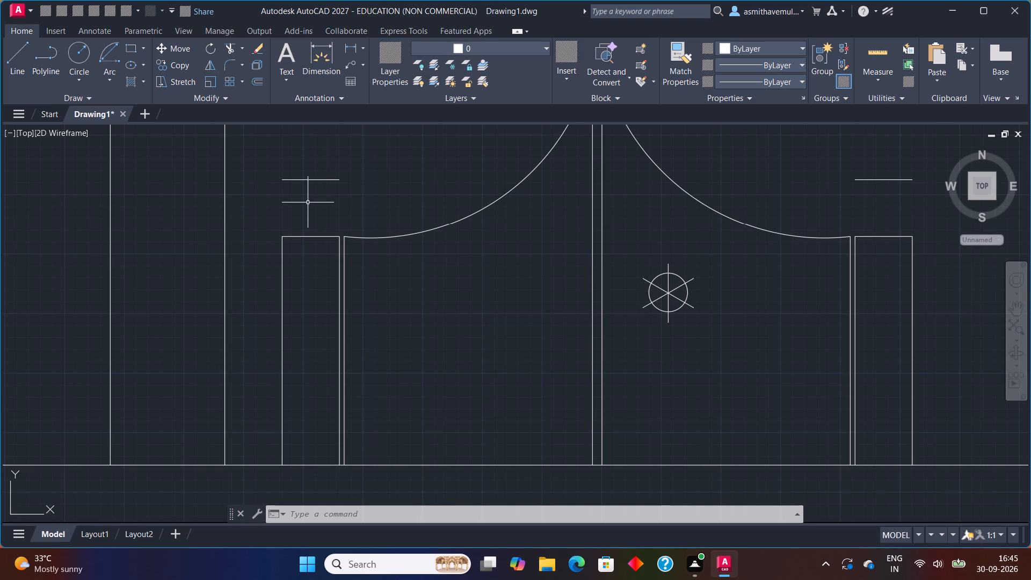
Extend both offset lines above the pillars outward to the vertical wall lines and inward to the gate's arcs.
type("EXTEND")
key("Return")
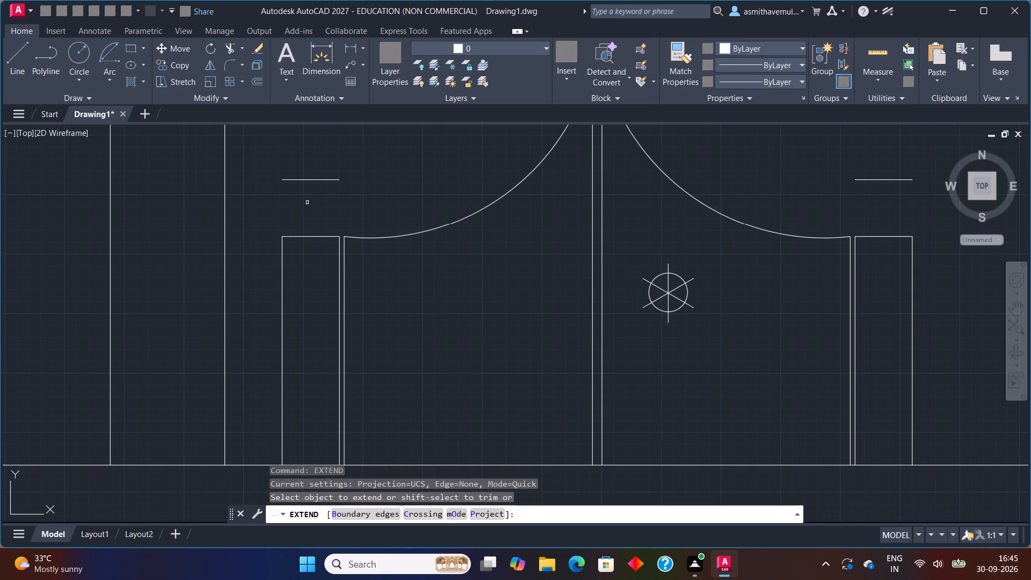
left_click(285, 179)
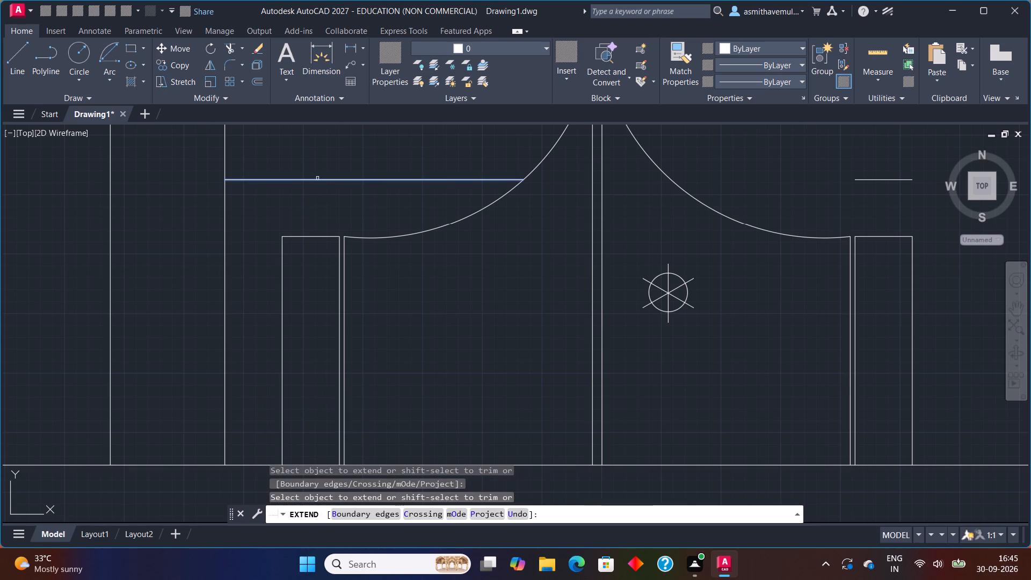
left_click(321, 178)
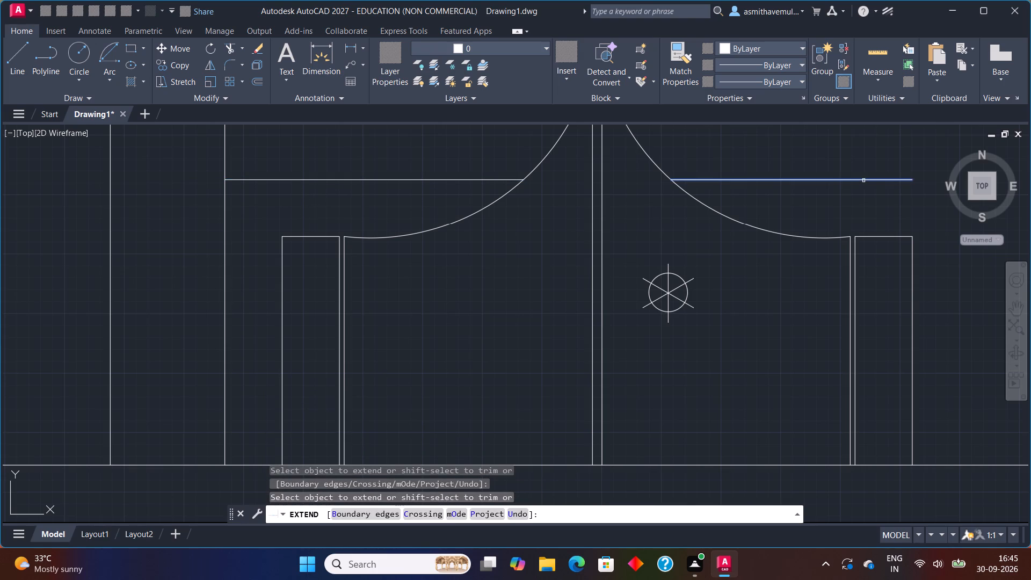
left_click(863, 180)
middle_click_drag(863, 180, 834, 195)
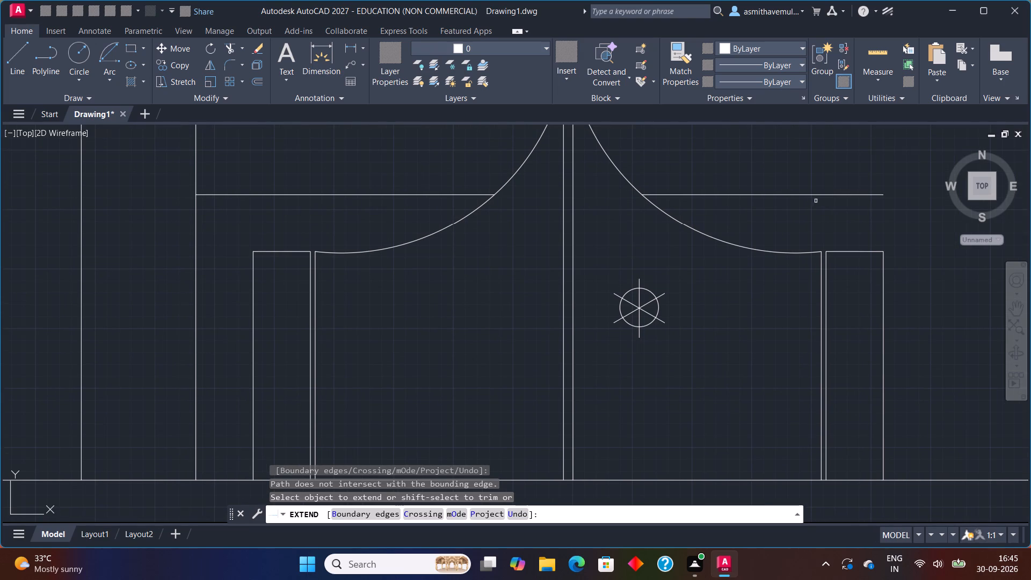
scroll(852, 196, "down", 2)
left_click(855, 195)
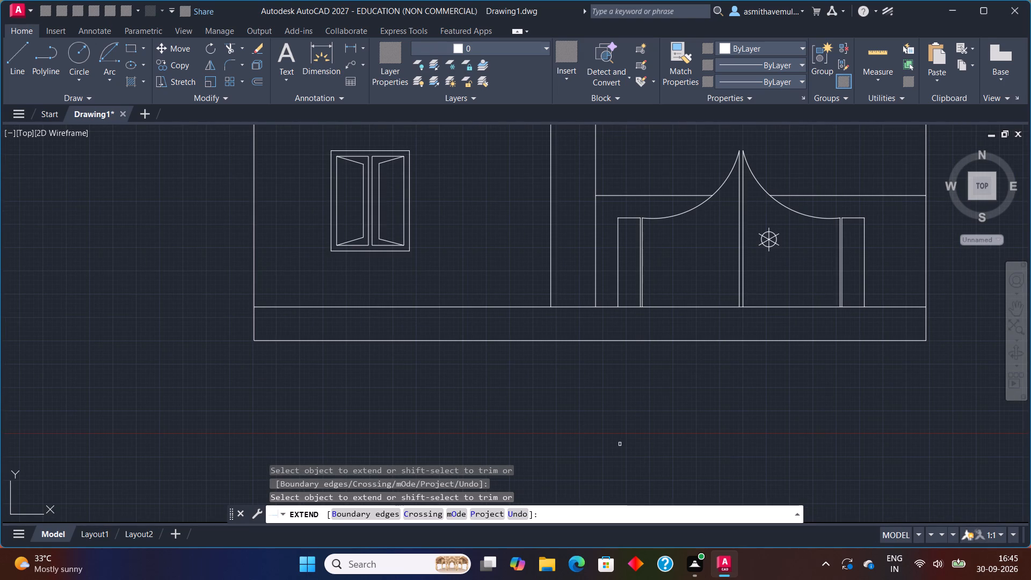
key("Escape")
Draw a slanted line, with Ortho off, from the left pillar's outer top corner up and outward to the extended horizontal line.
key("l")
key("Return")
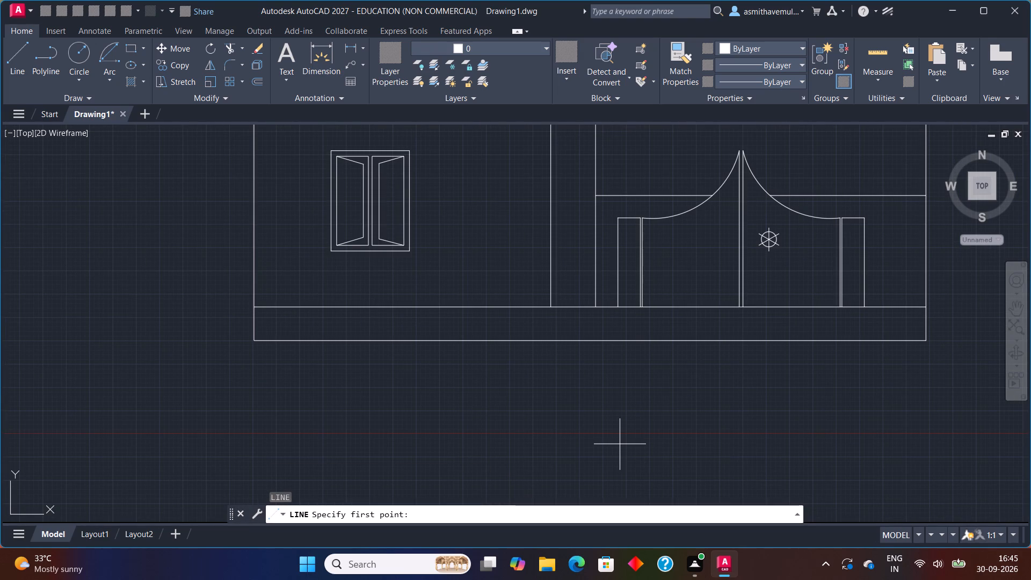
scroll(630, 218, "up", 2)
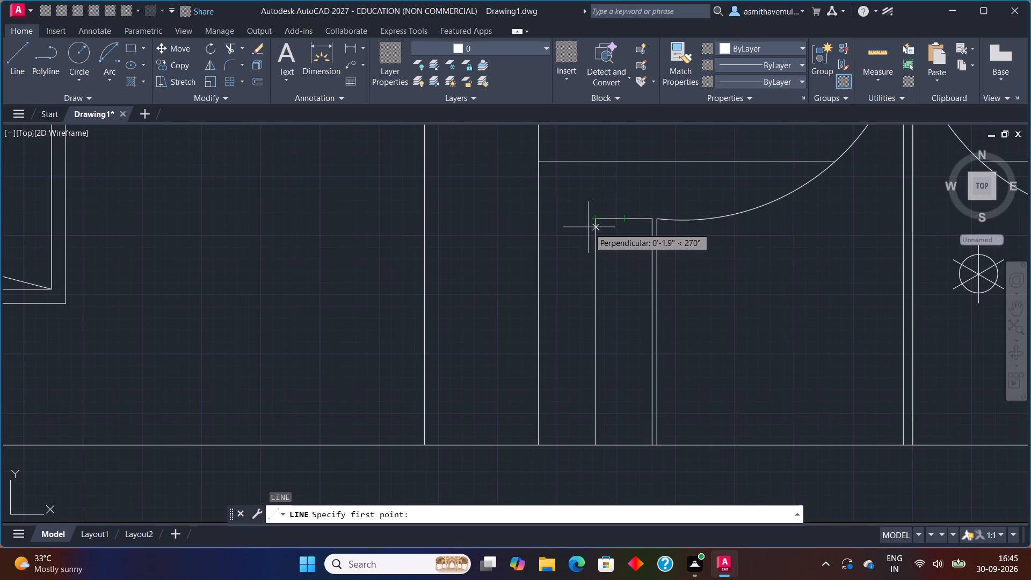
key("F8")
left_click(594, 221)
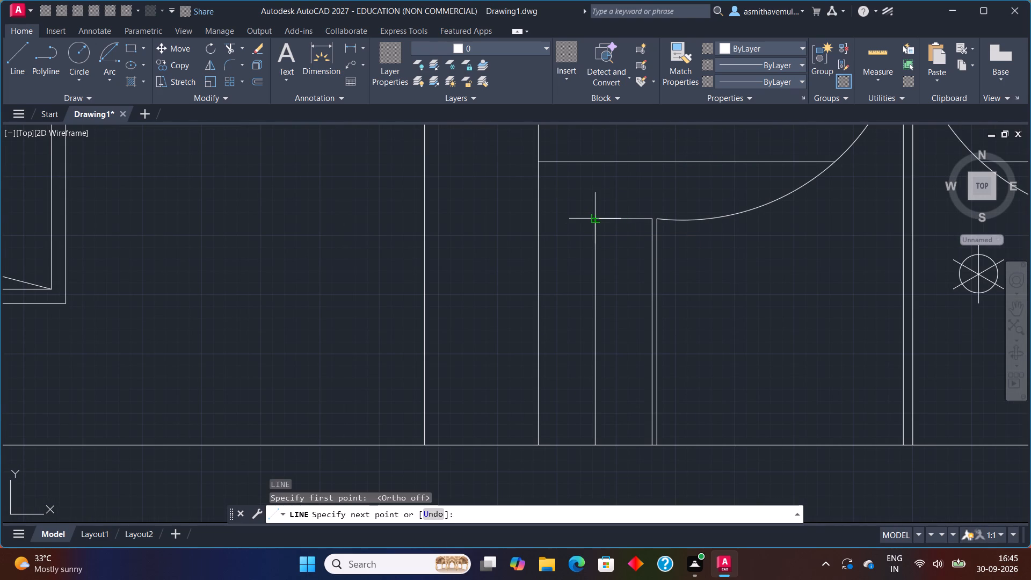
scroll(567, 168, "up", 1)
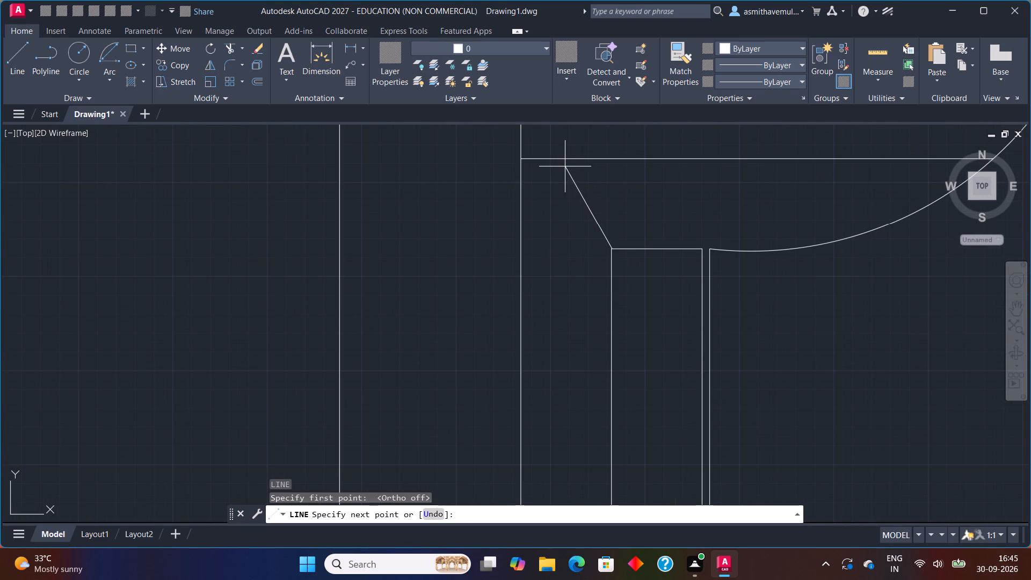
left_click(563, 156)
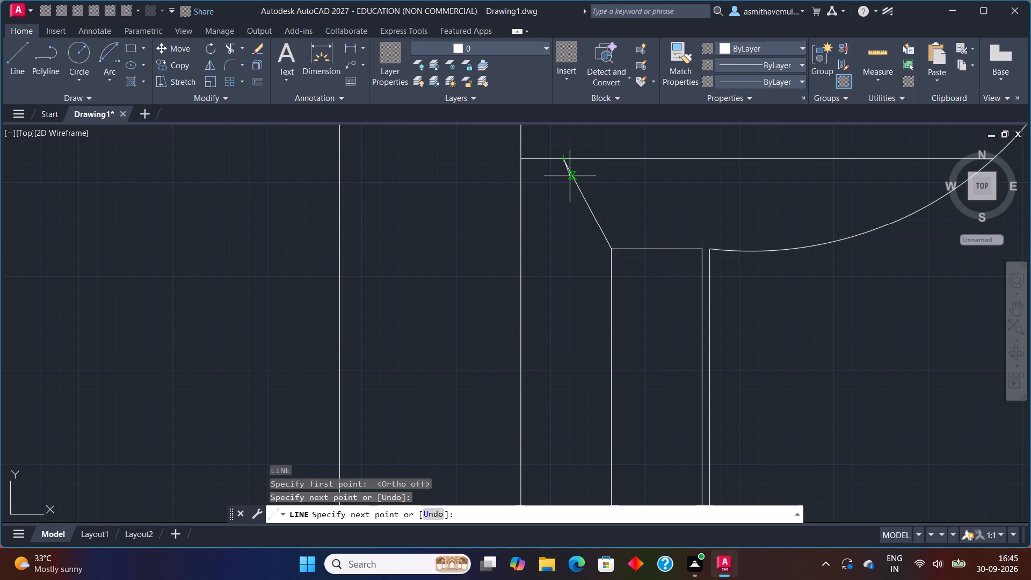
key("Escape")
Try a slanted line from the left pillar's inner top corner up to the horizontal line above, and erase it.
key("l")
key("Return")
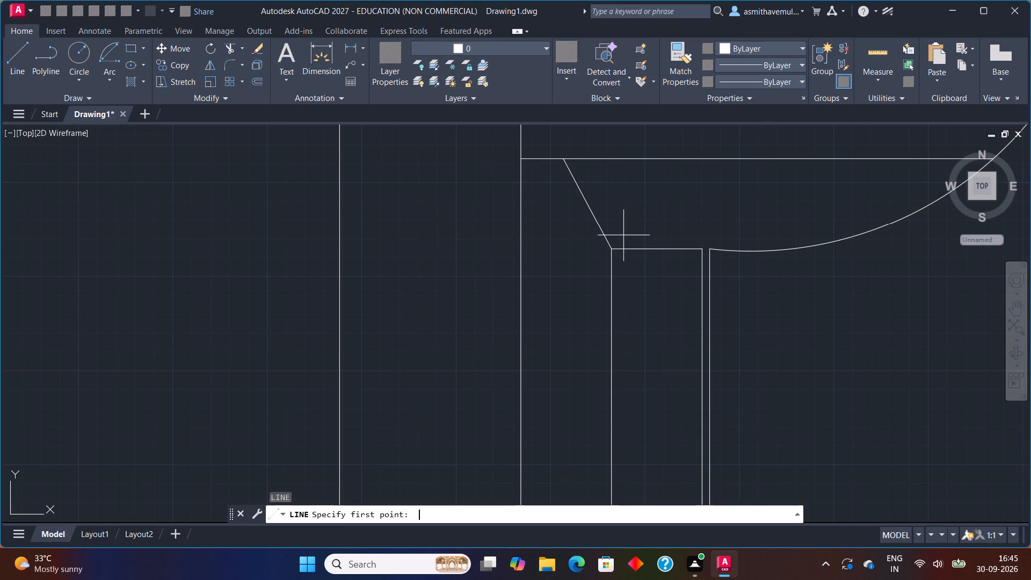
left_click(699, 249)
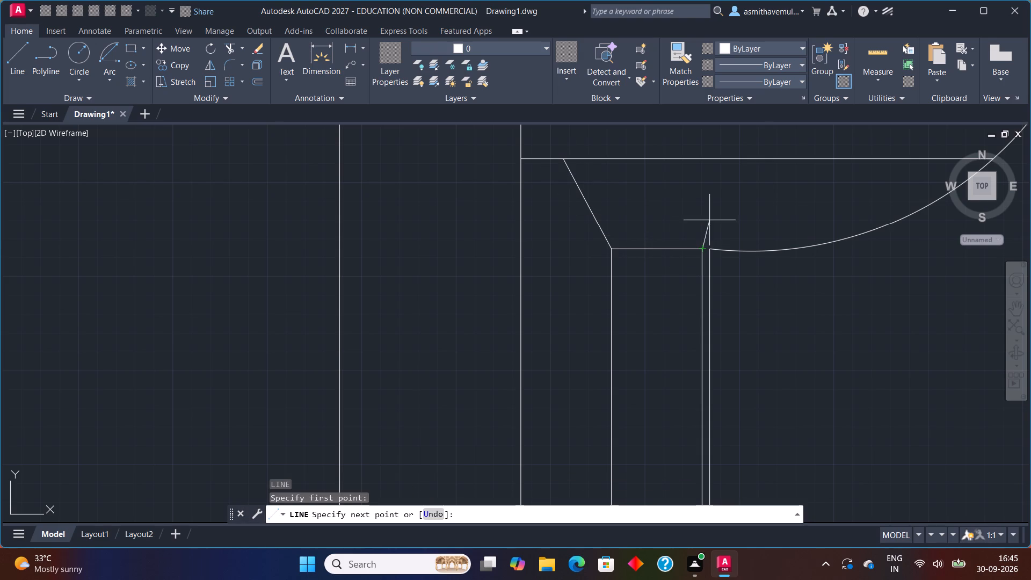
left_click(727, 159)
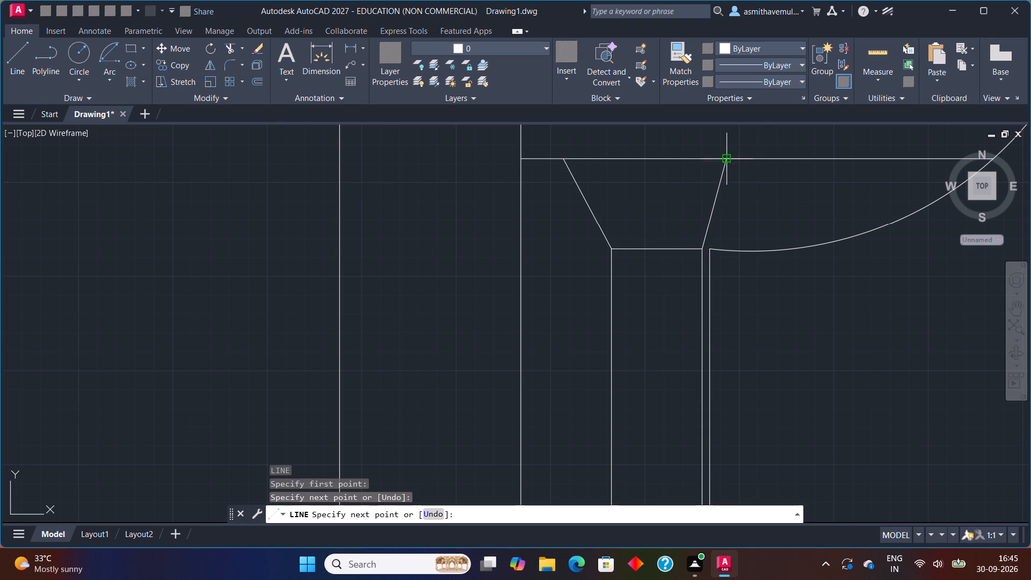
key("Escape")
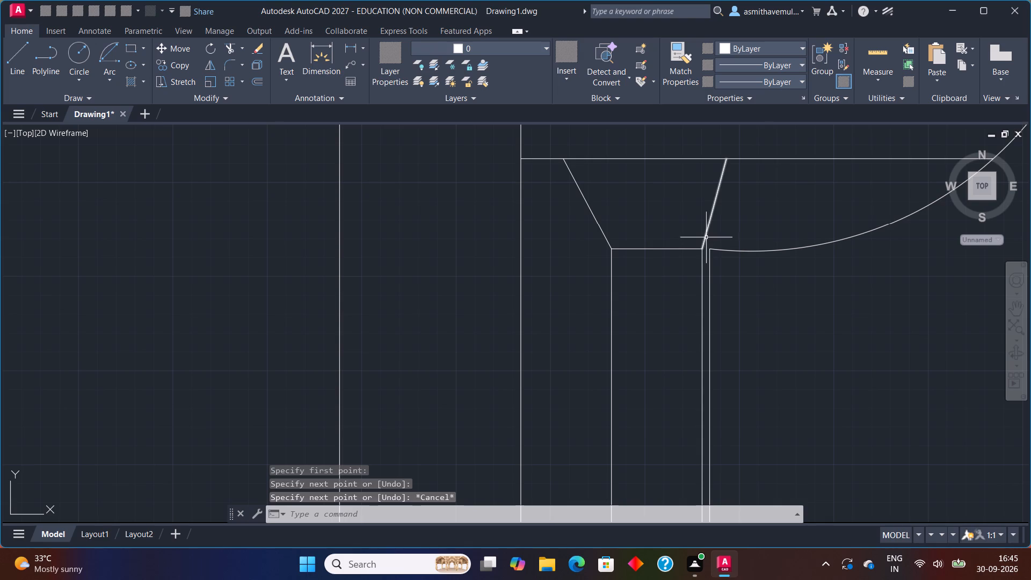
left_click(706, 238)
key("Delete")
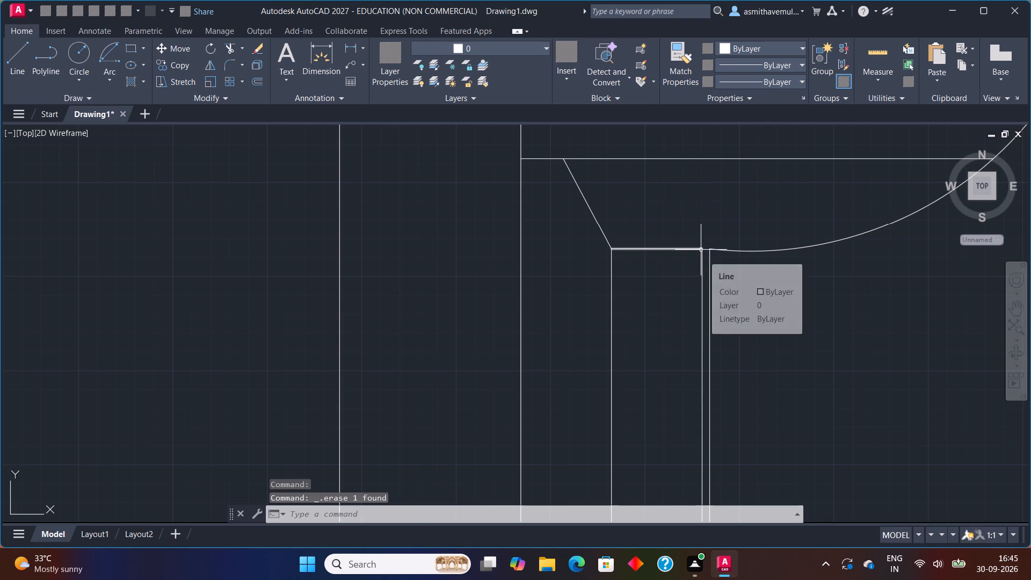
Draw a line from the left pillar's inner top corner, slanting up towards the gate to the horizontal line above.
key("l")
key("Return")
left_click(700, 250)
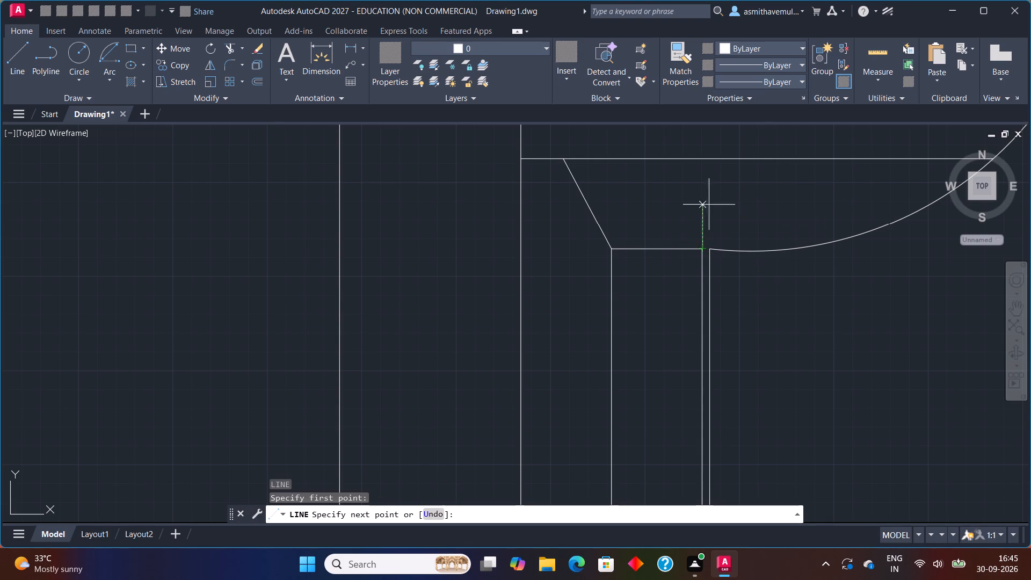
left_click(734, 158)
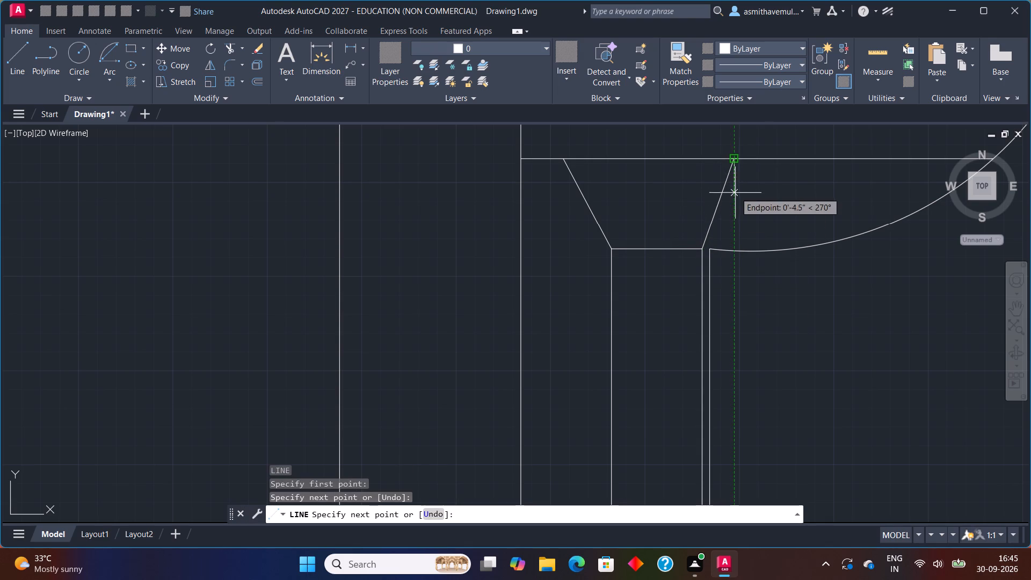
key("Escape")
Draw a line from the right pillar's inner top corner, slanting up towards the gate to the horizontal line above.
scroll(735, 193, "down", 2)
middle_click_drag(822, 277, 745, 290)
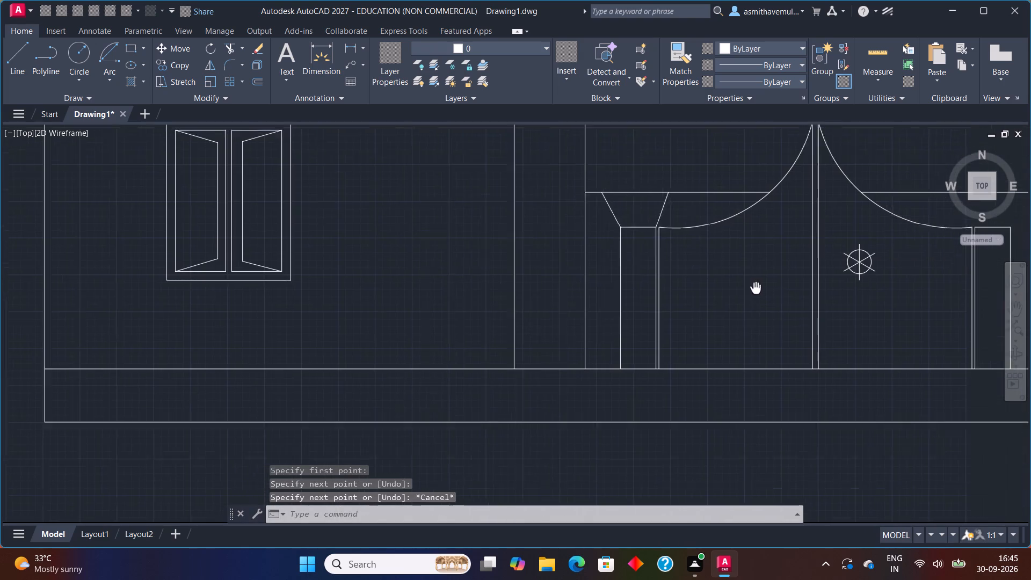
middle_click_drag(745, 290, 668, 302)
middle_click_drag(862, 211, 554, 260)
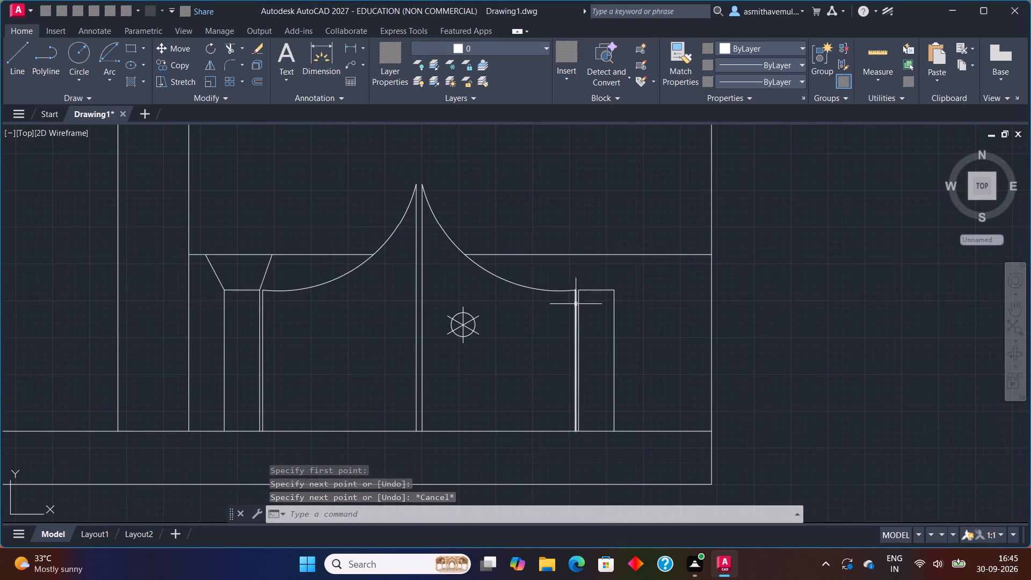
scroll(576, 305, "up", 2)
key("l")
key("Return")
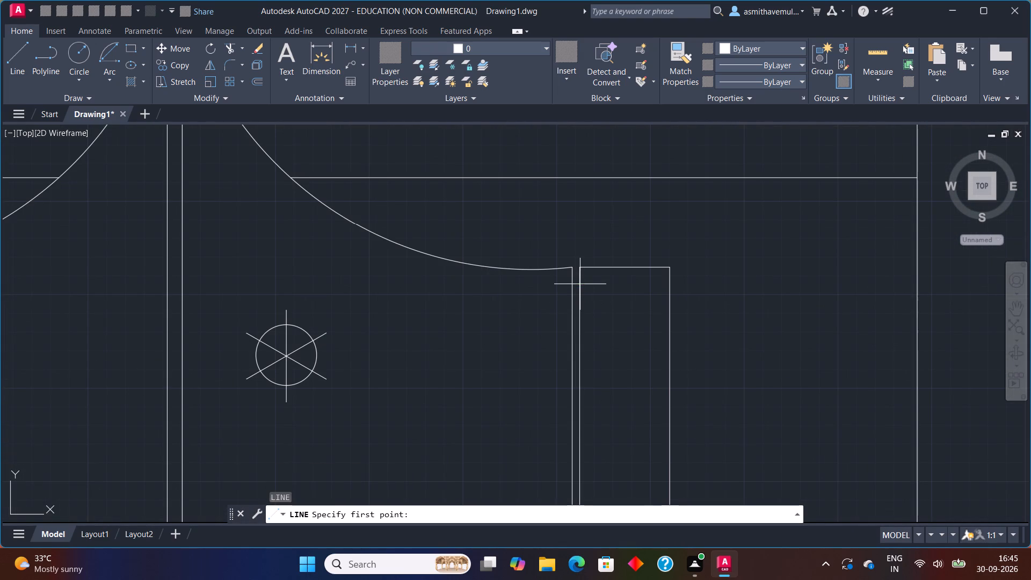
left_click(580, 267)
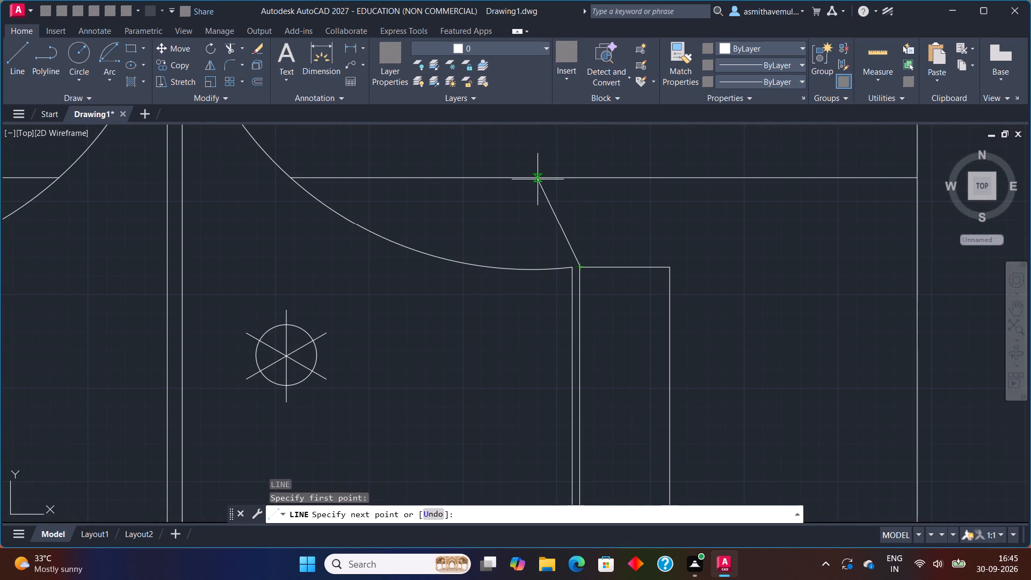
left_click(538, 176)
key("Escape")
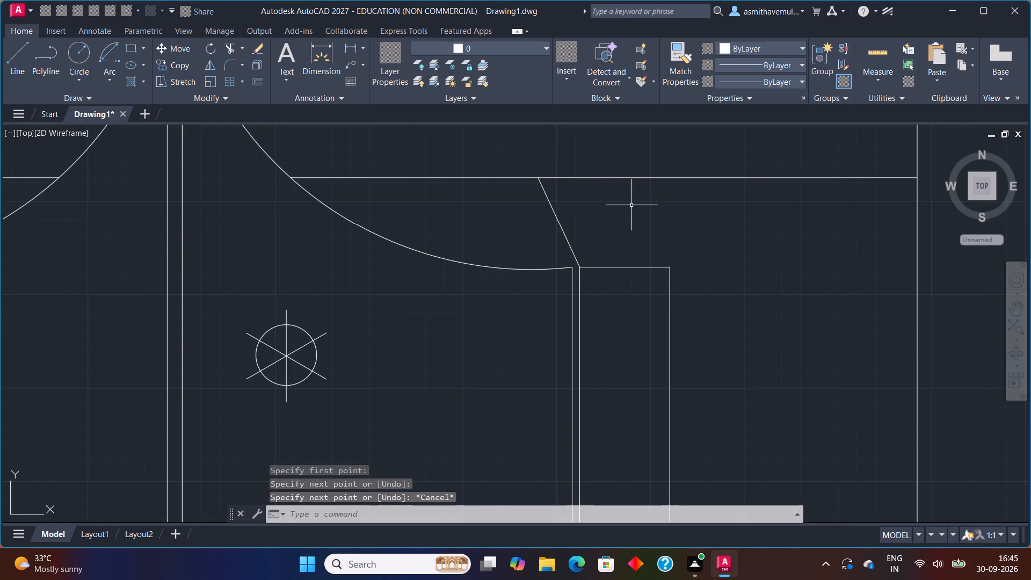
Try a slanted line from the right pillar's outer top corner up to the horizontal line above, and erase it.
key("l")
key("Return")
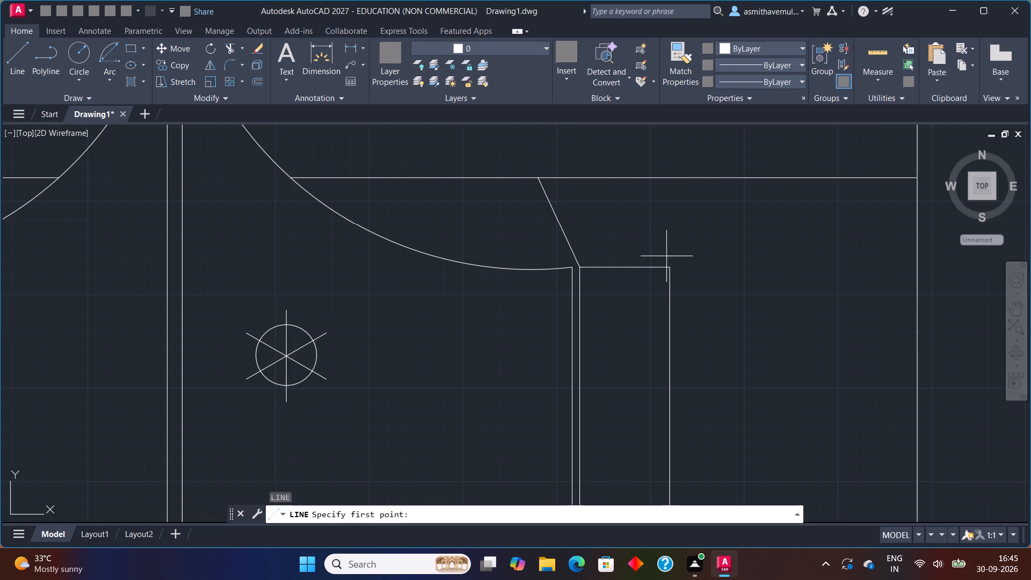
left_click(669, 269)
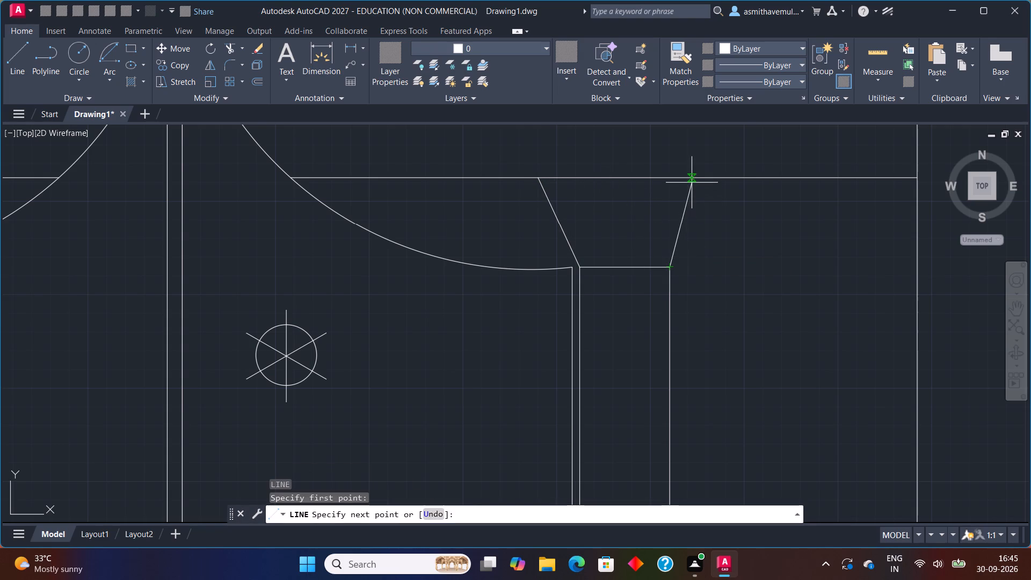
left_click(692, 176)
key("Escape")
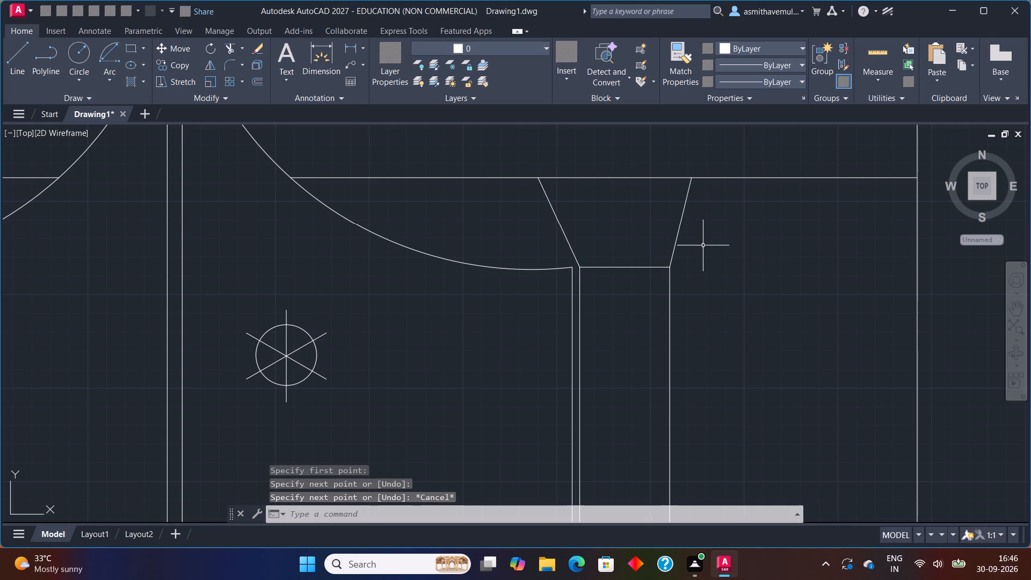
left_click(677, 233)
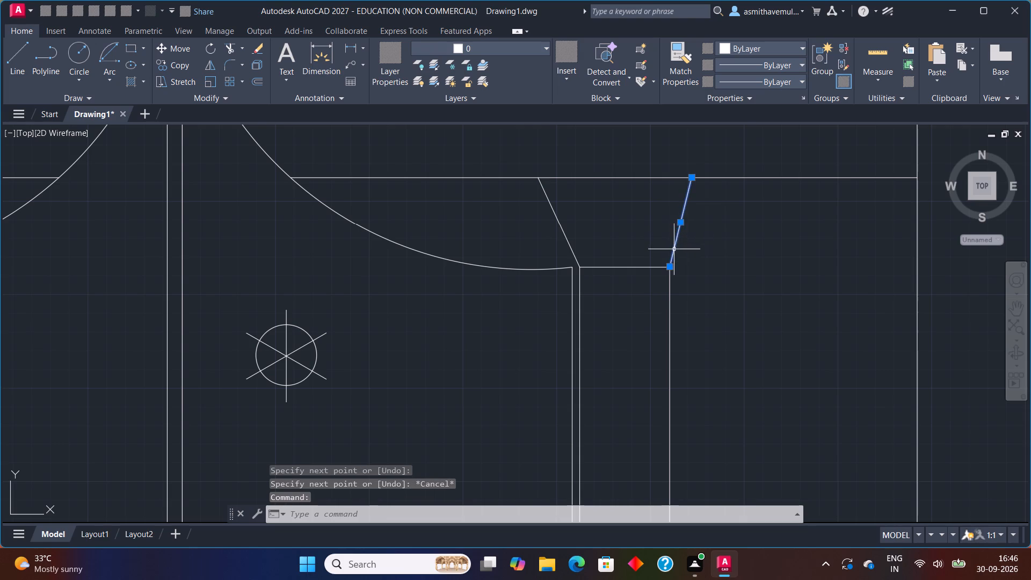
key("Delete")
Draw a line from the right pillar's outer top corner, slanting up and outward to the horizontal line above.
key("l")
key("Return")
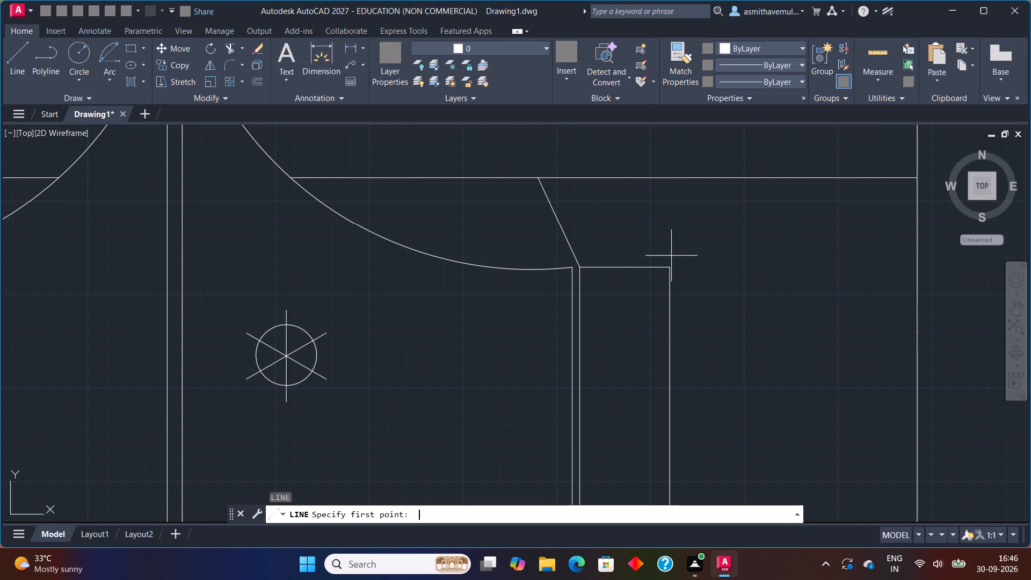
left_click(666, 271)
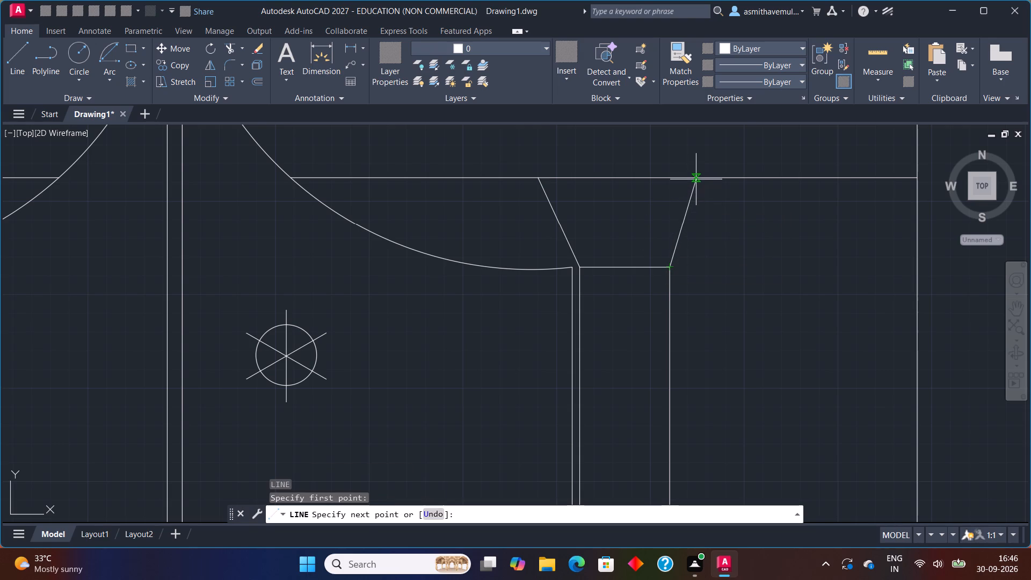
scroll(697, 179, "up", 4)
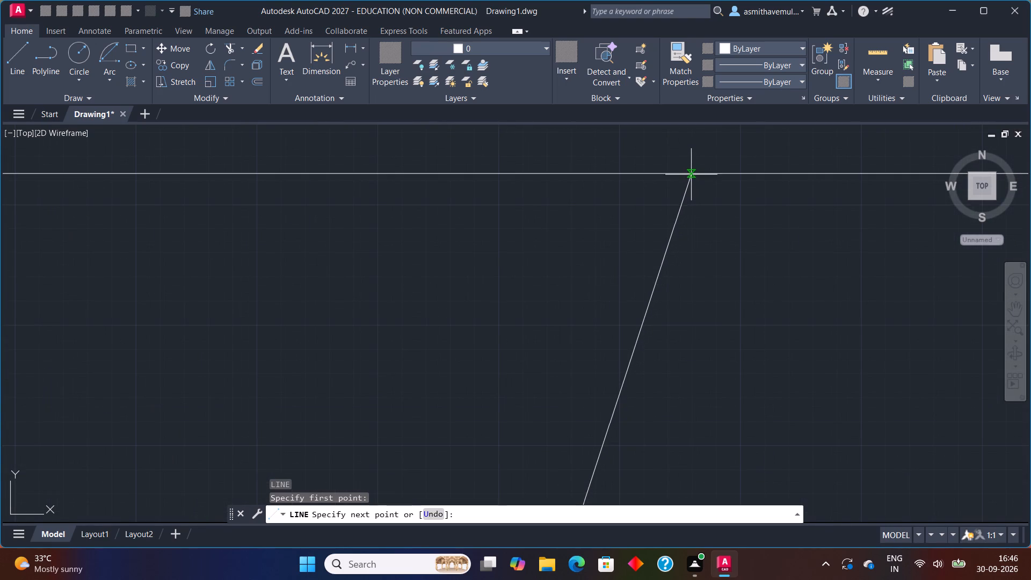
left_click(690, 172)
scroll(758, 220, "down", 3)
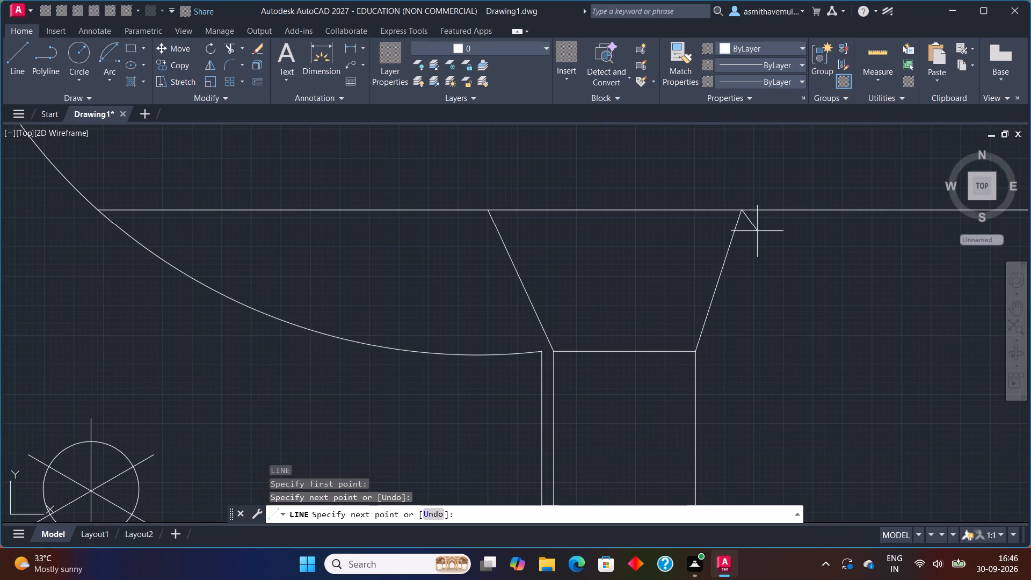
key("Escape")
Trim the horizontal lines beyond the slanted sides of both pillar caps, towards the gate arcs and the walls.
scroll(757, 231, "down", 5)
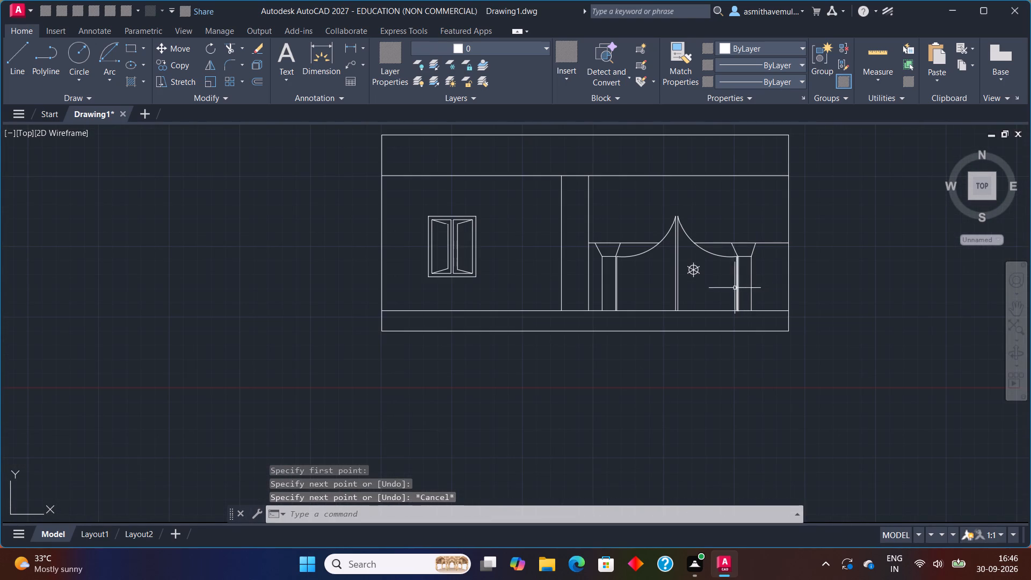
middle_click_drag(723, 293, 642, 322)
scroll(572, 305, "up", 3)
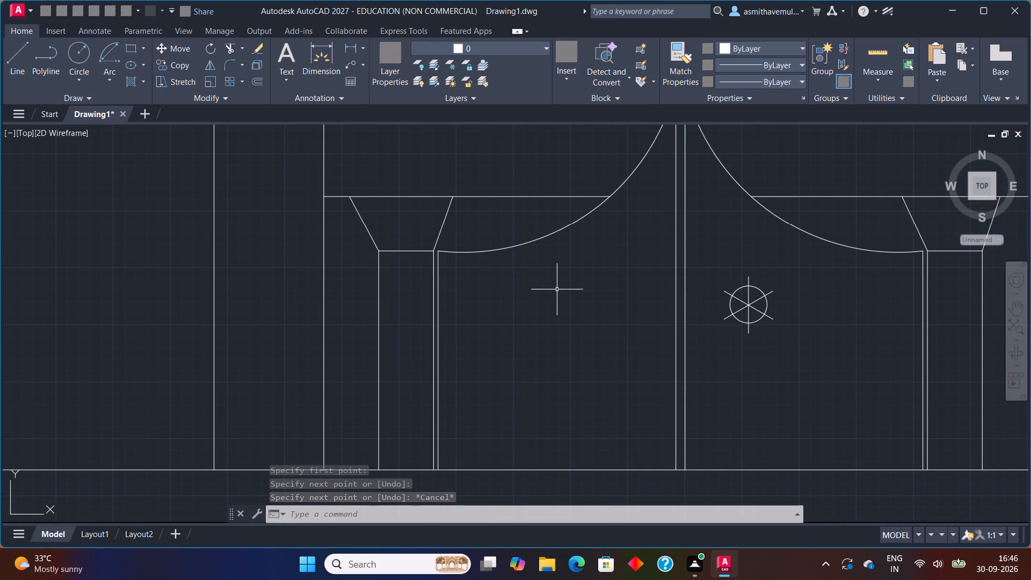
type("TRIM")
key("Return")
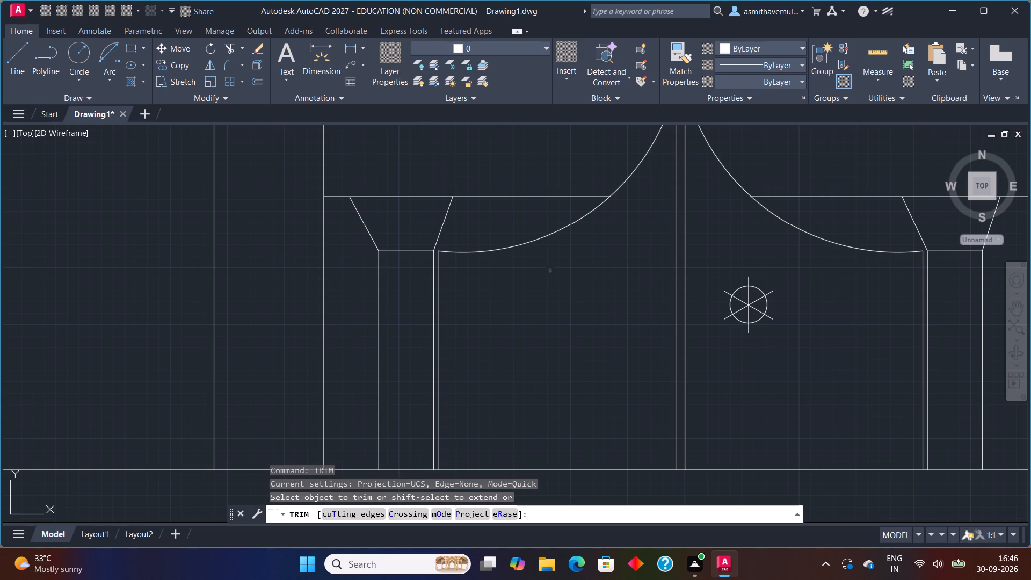
left_click(533, 198)
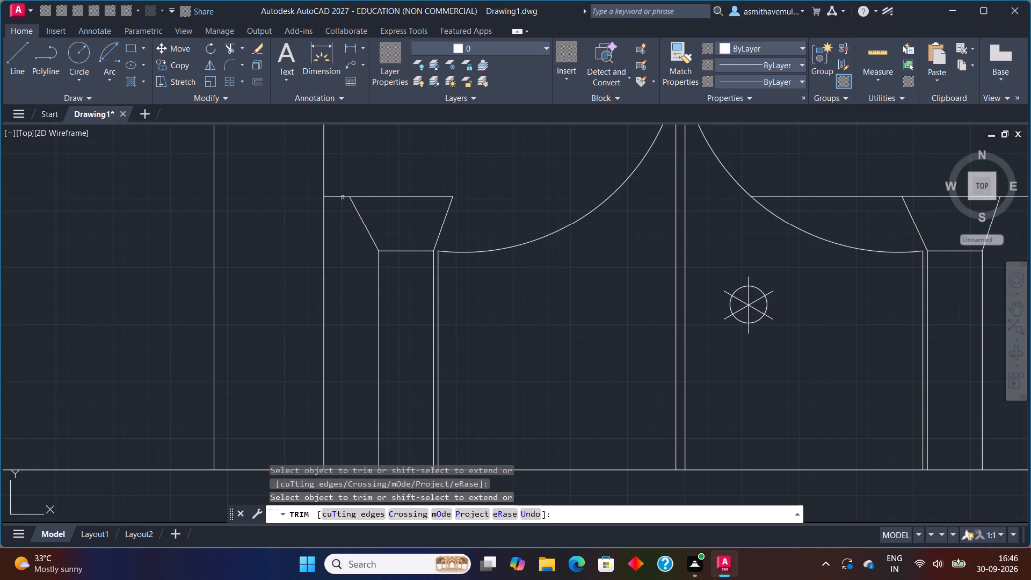
left_click(343, 194)
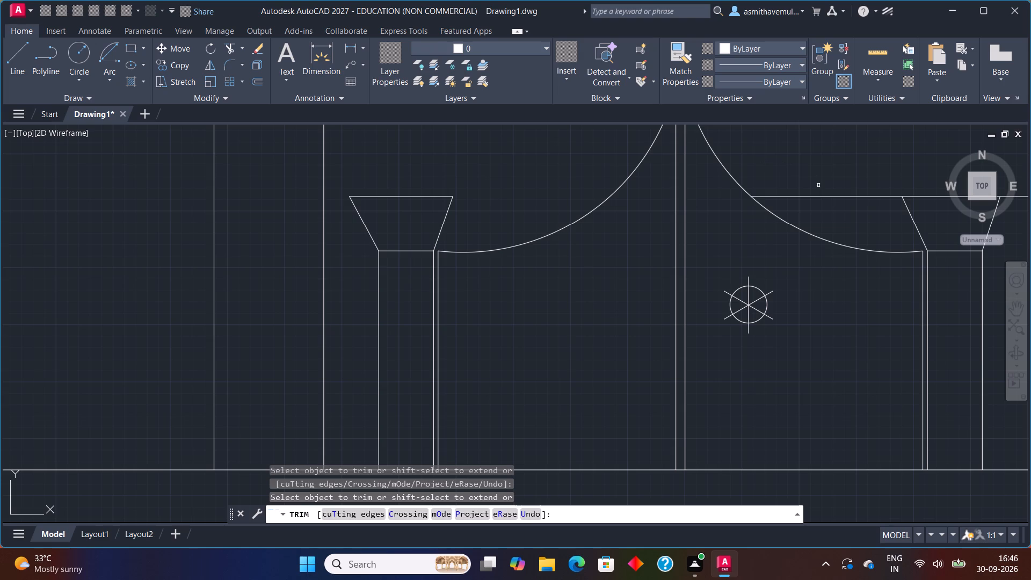
left_click(822, 197)
middle_click_drag(837, 233, 618, 277)
left_click_drag(826, 222, 827, 223)
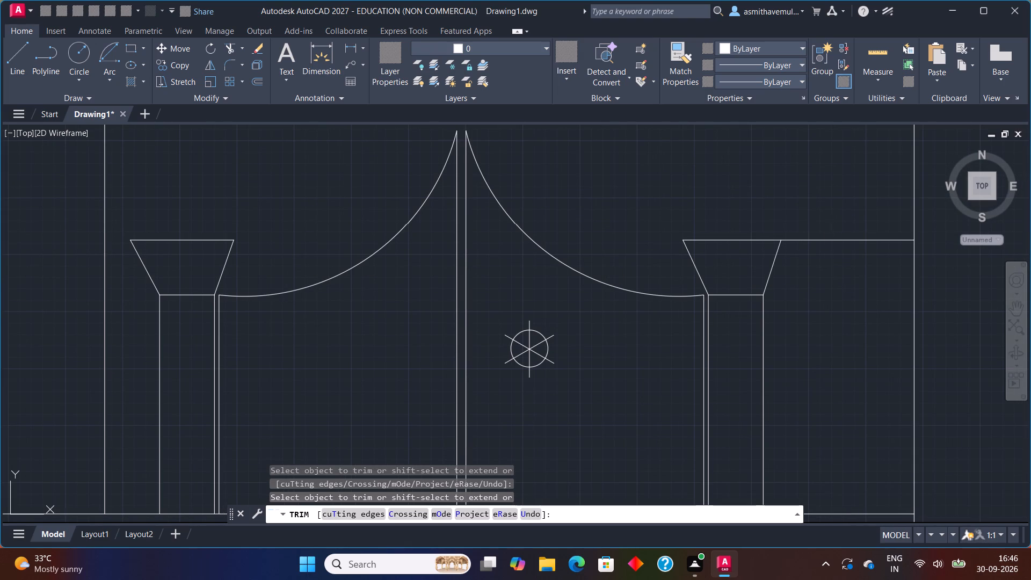
left_click_drag(827, 223, 843, 293)
key("Escape")
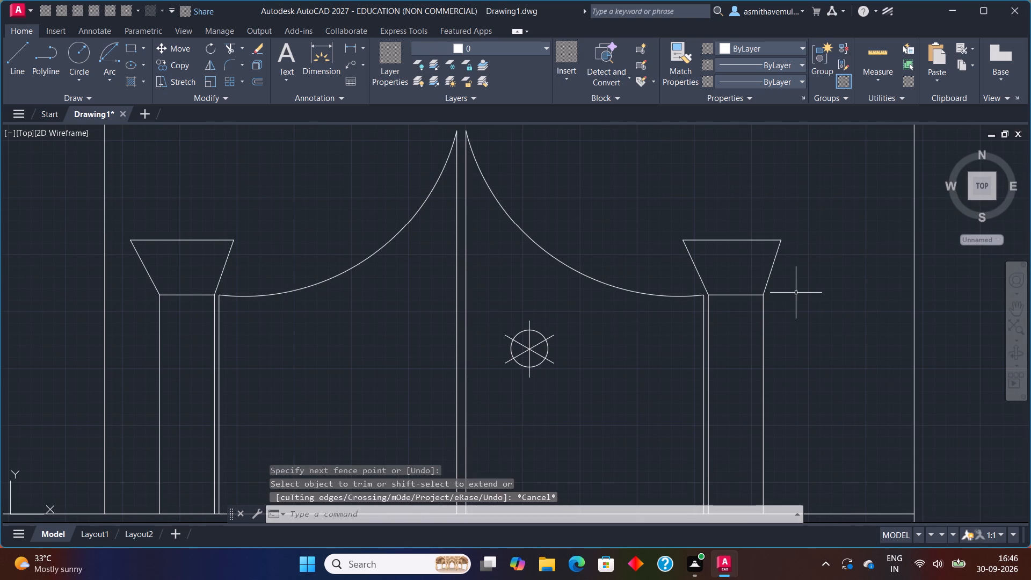
Offset the top edges of both pillar caps 2" upward.
key("o")
key("Return")
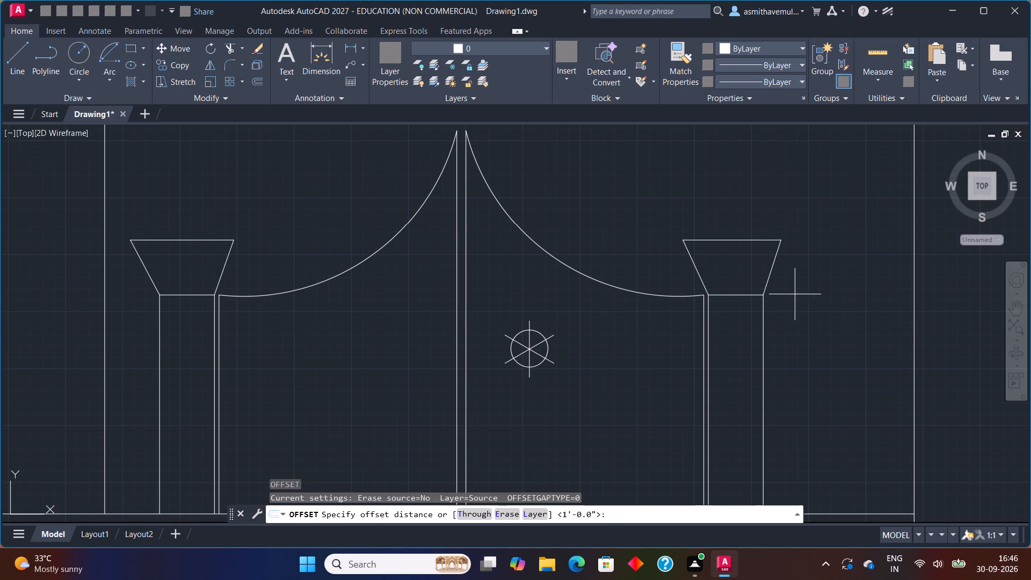
type("2\"")
key("Return")
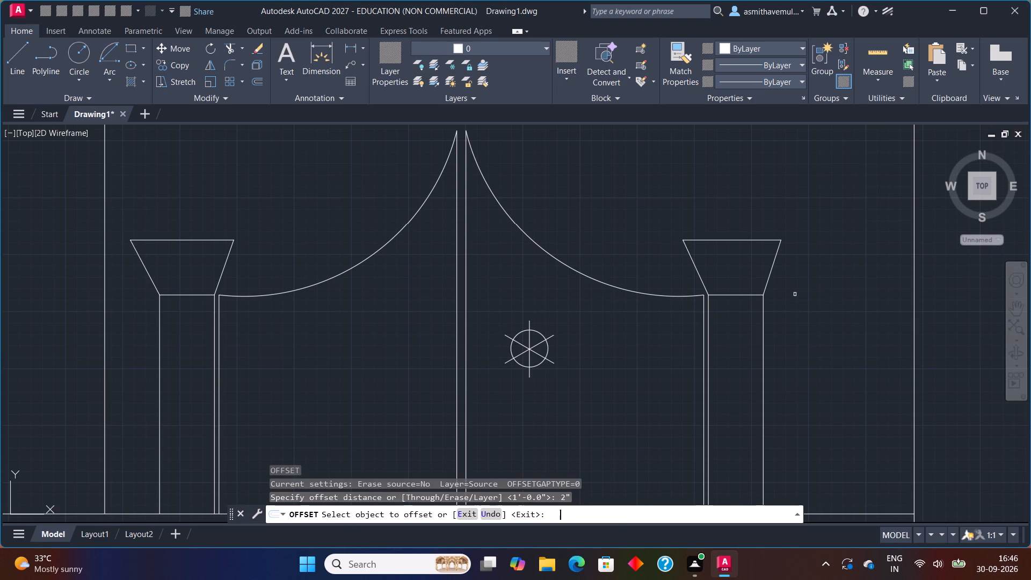
left_click(732, 240)
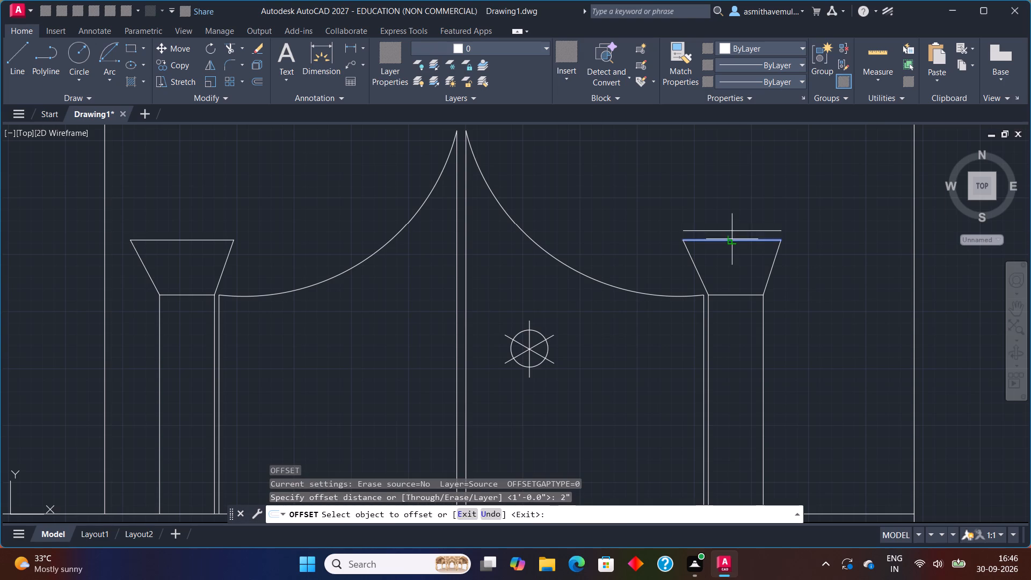
left_click(732, 228)
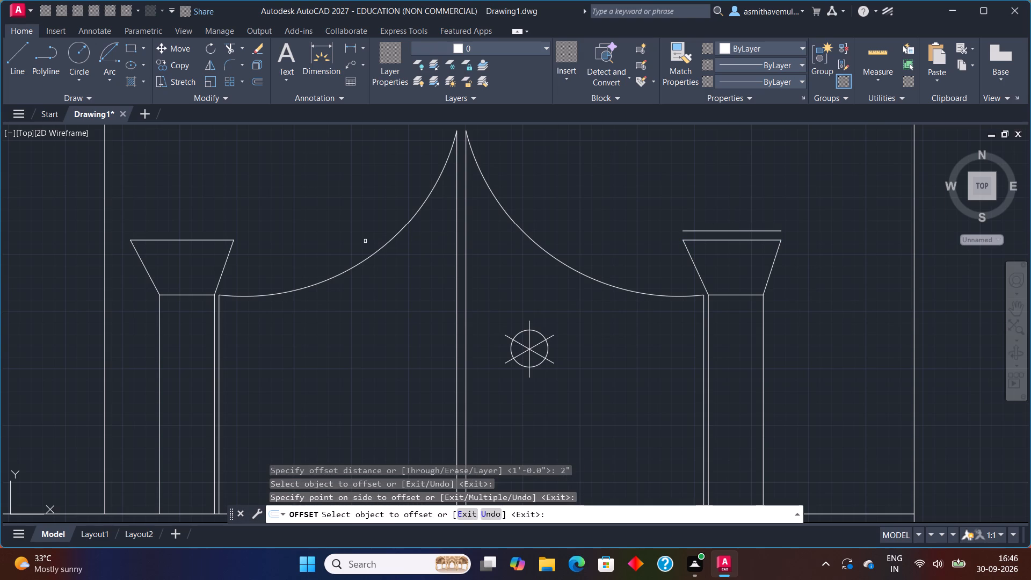
left_click(195, 240)
left_click(196, 216)
key("Escape")
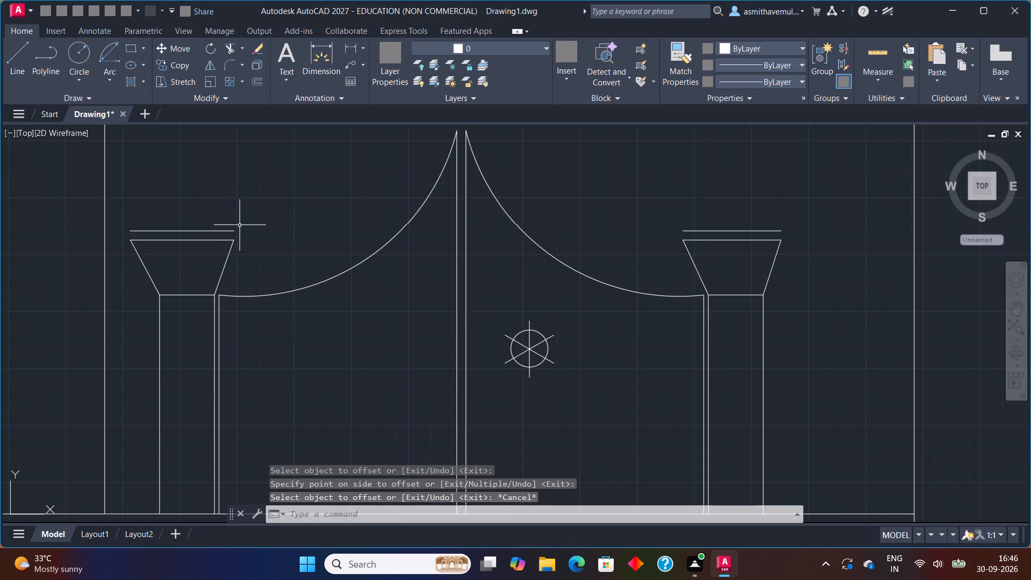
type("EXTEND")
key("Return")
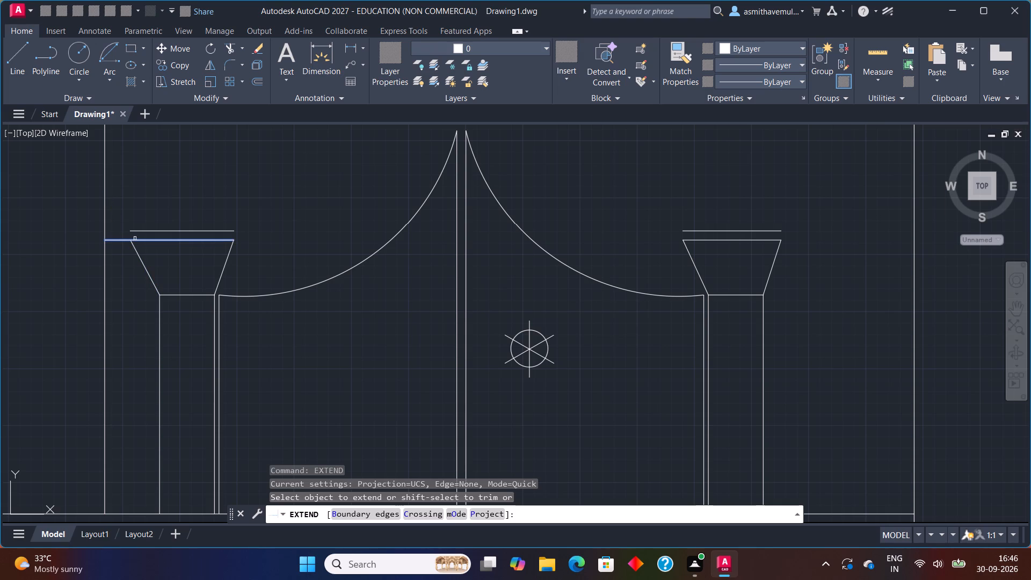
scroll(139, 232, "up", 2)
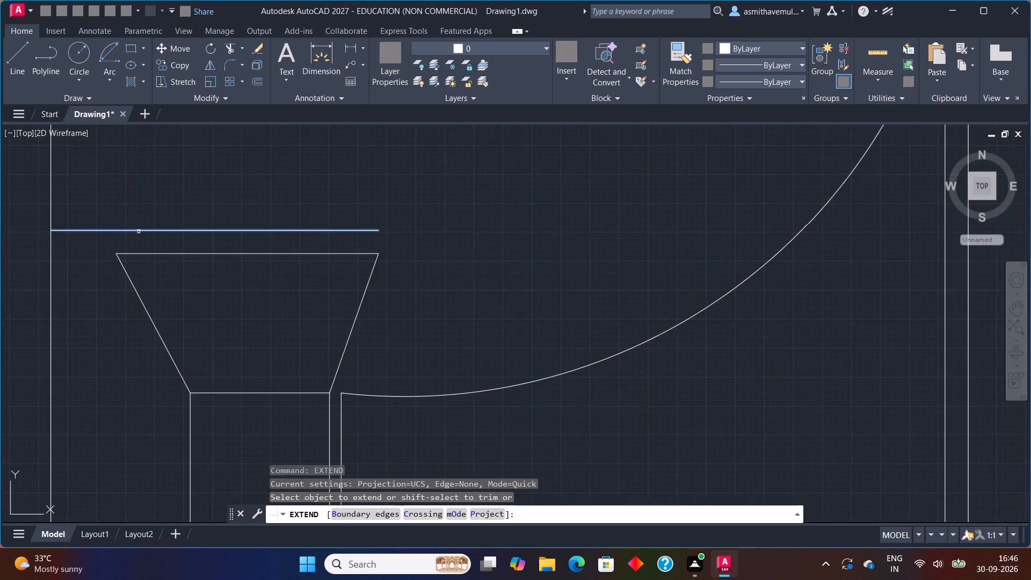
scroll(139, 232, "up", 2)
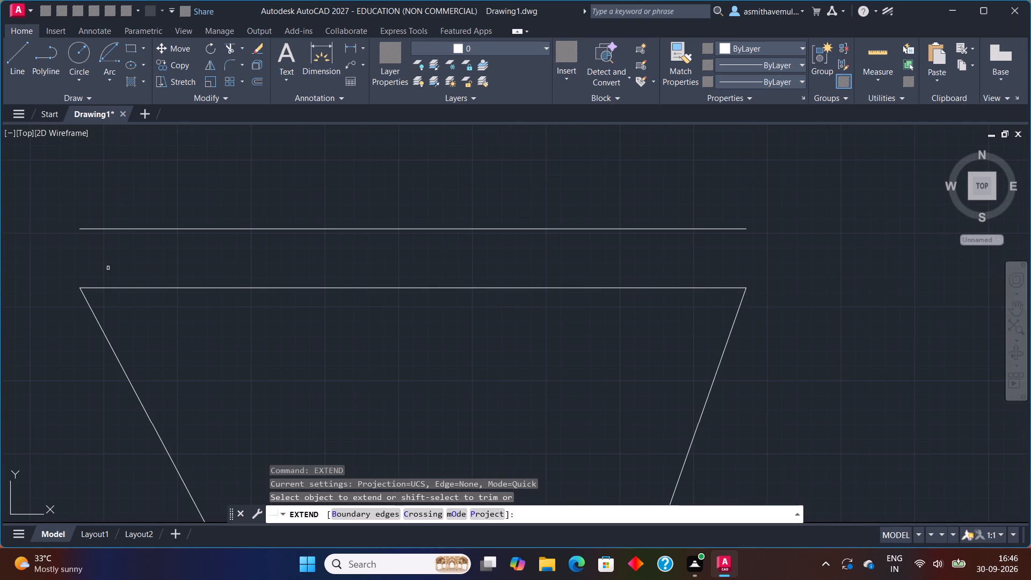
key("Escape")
Close both ends of the left pillar's top slab with vertical lines from the cap's upper corners to the offset line.
key("l")
key("Return")
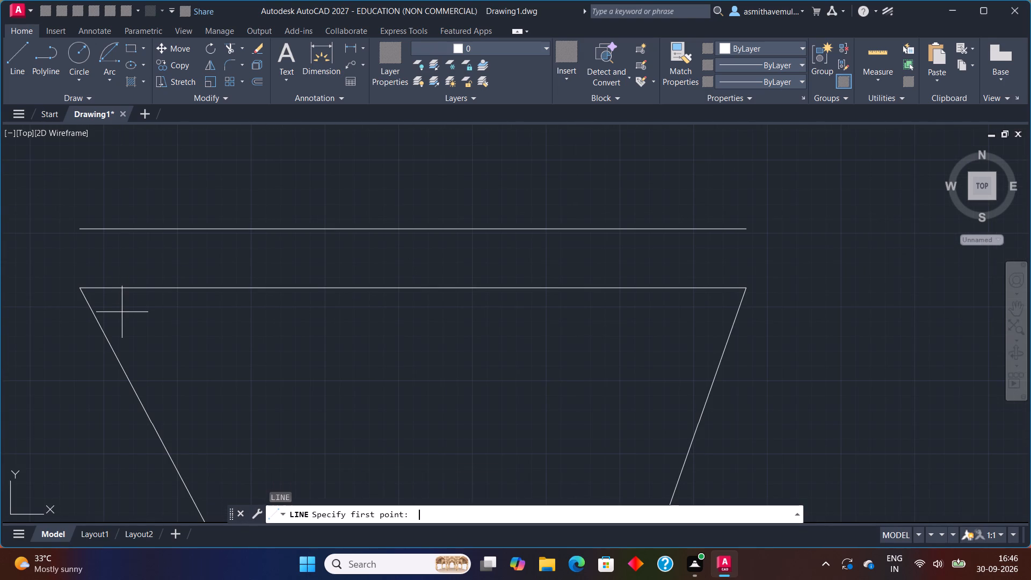
left_click(81, 293)
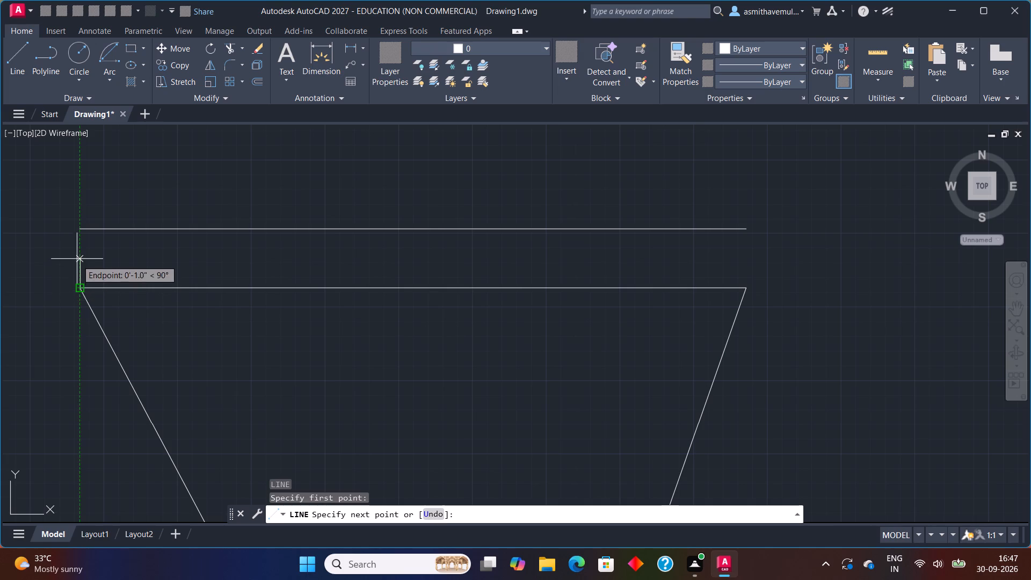
left_click(80, 230)
key("Escape")
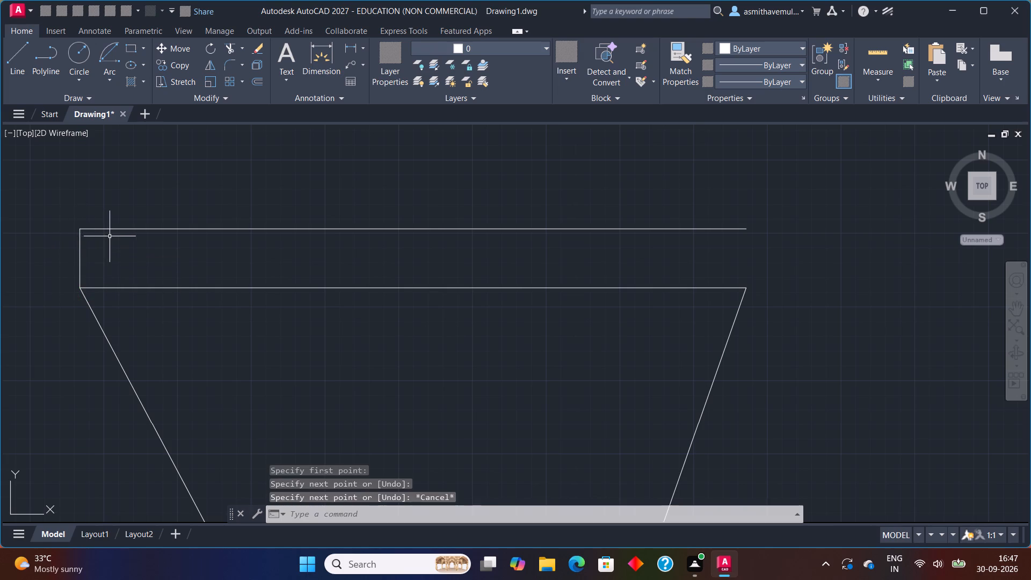
key("space")
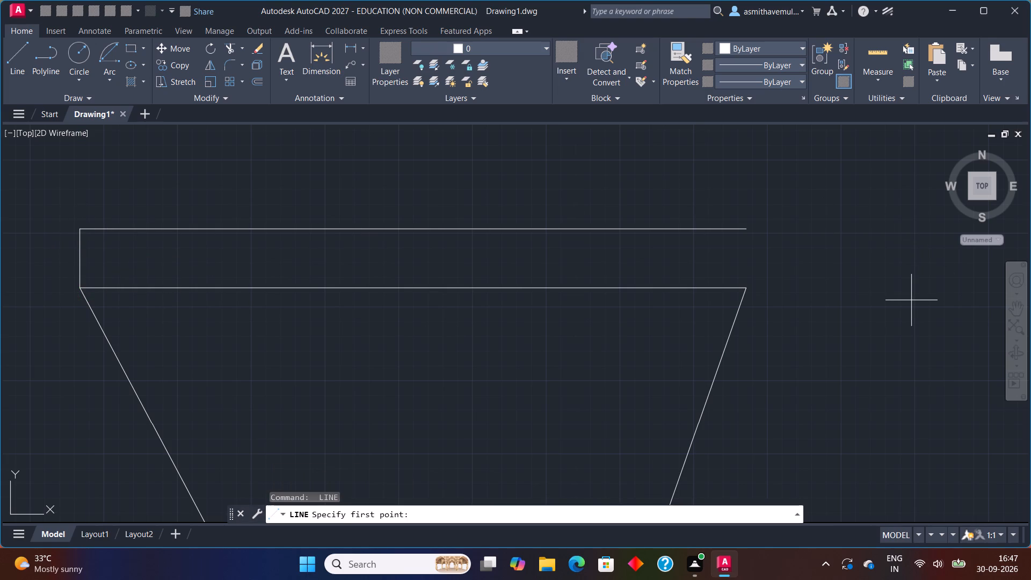
left_click(747, 291)
left_click(745, 229)
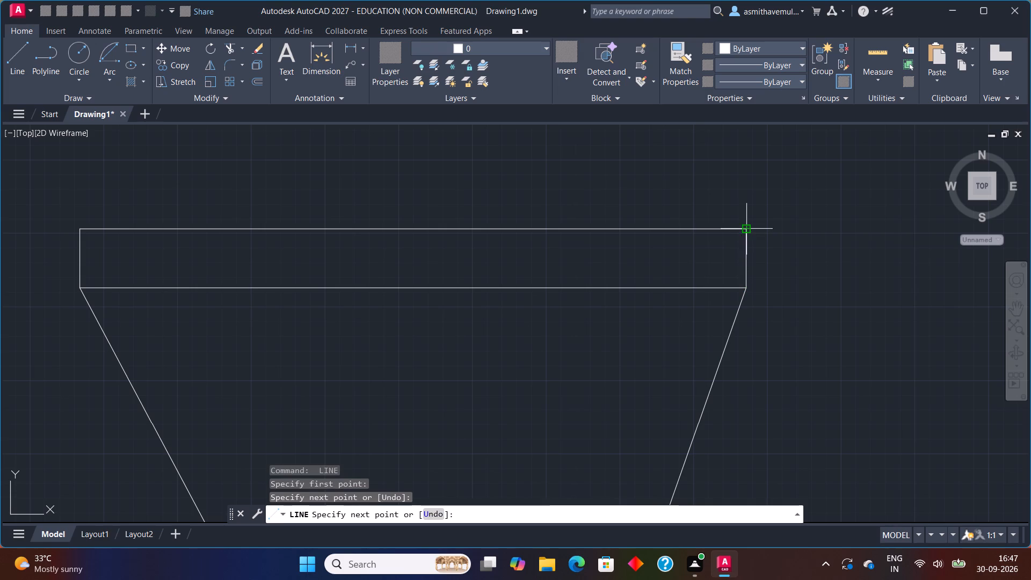
key("Escape")
Close both ends of the right pillar's top slab with vertical lines from the cap's upper corners to the offset line.
scroll(817, 264, "down", 4)
middle_click_drag(825, 280, 819, 280)
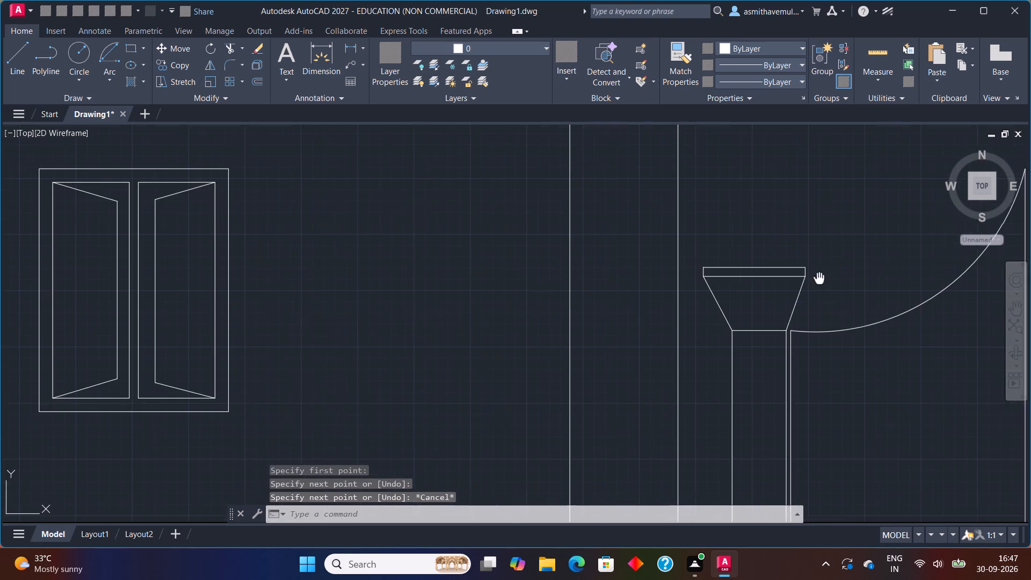
middle_click_drag(819, 280, 453, 322)
middle_click_drag(891, 313, 471, 302)
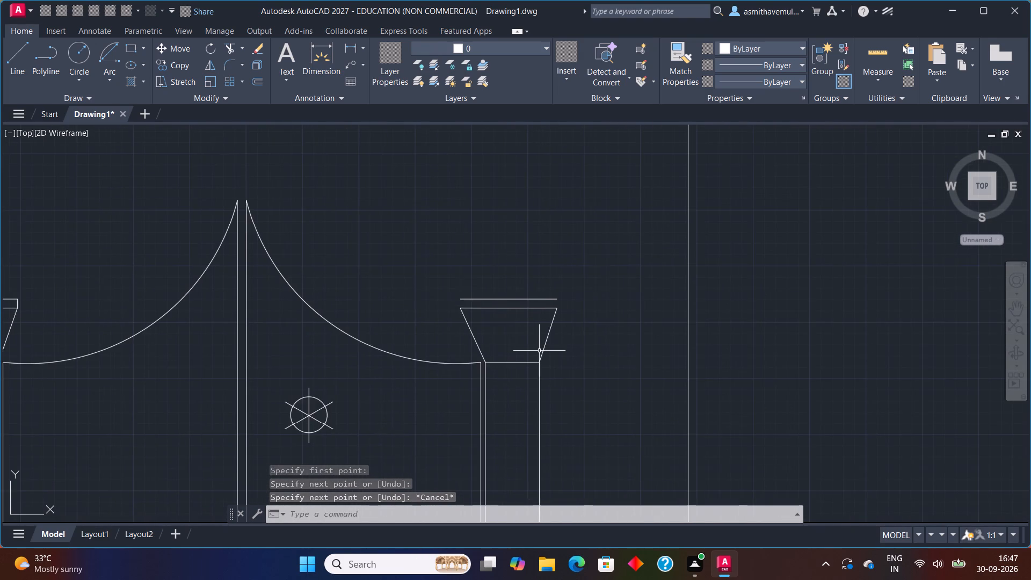
scroll(540, 351, "up", 1)
key("space")
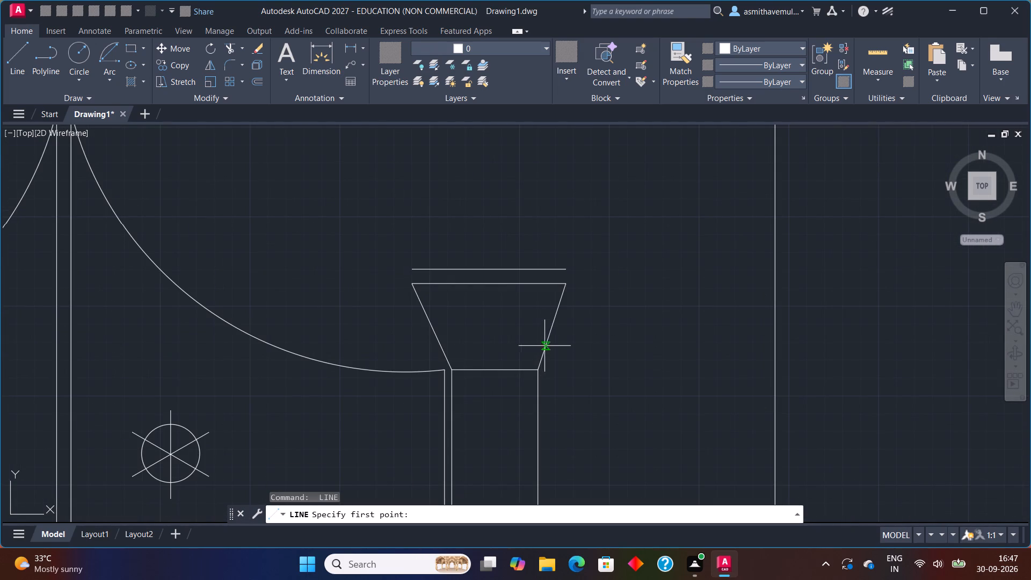
left_click(564, 282)
scroll(564, 273, "up", 2)
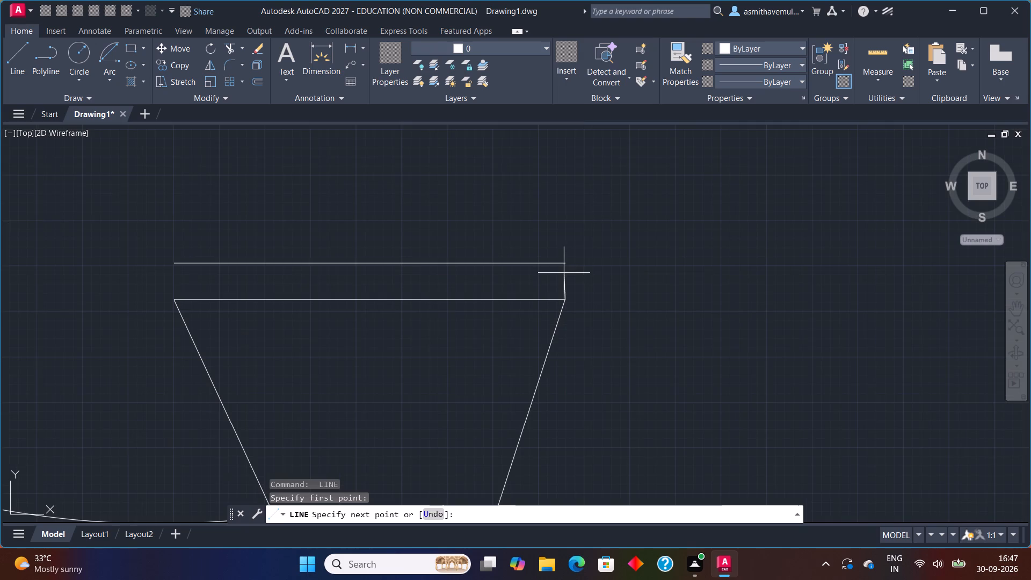
left_click(562, 262)
key("Escape")
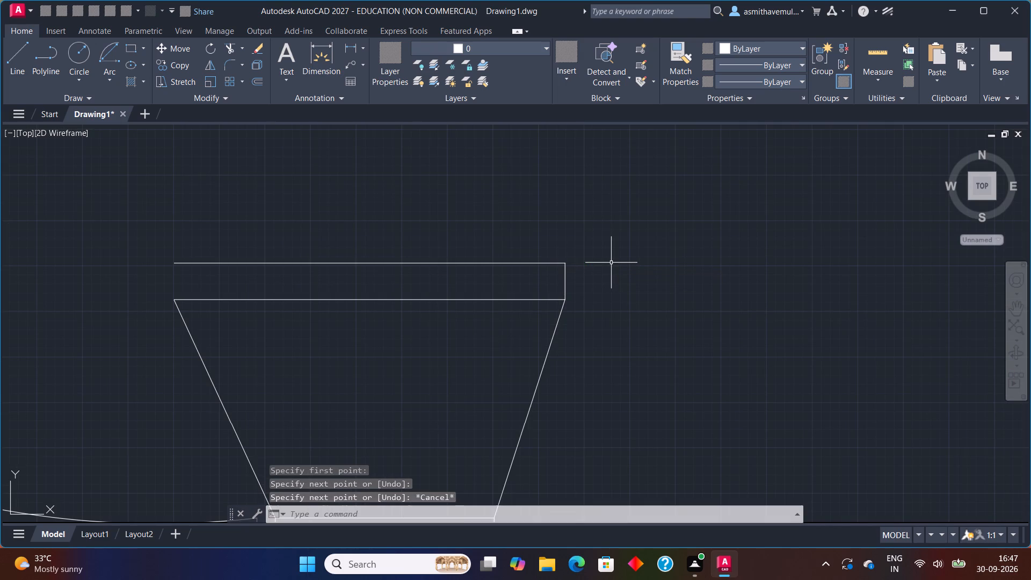
key("space")
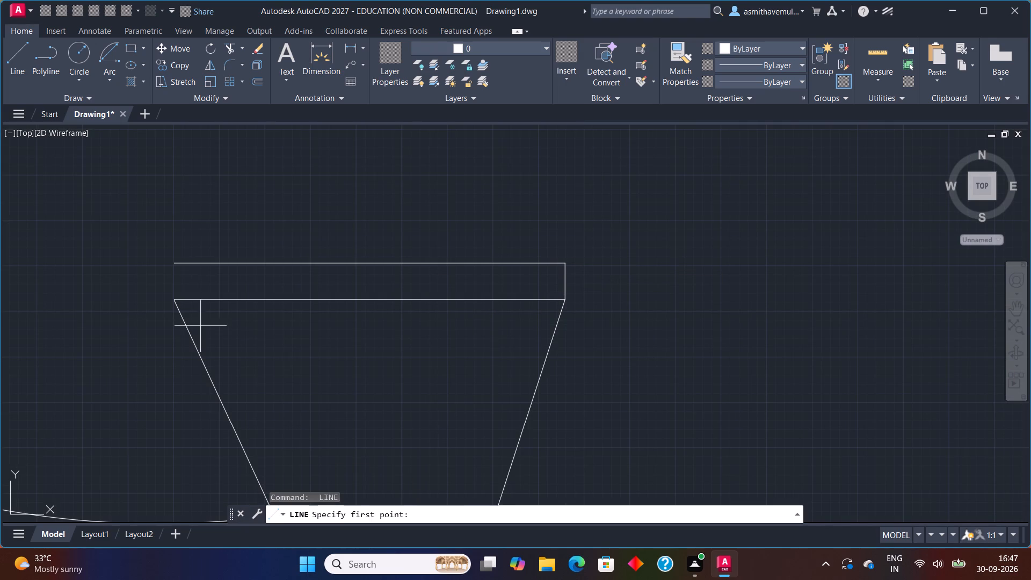
left_click(172, 302)
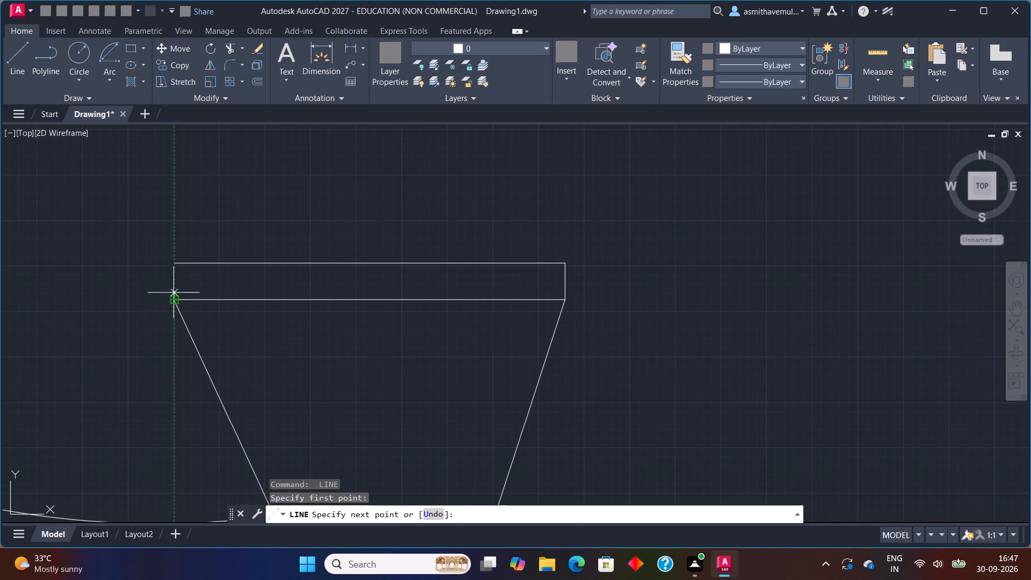
left_click(177, 266)
key("Escape")
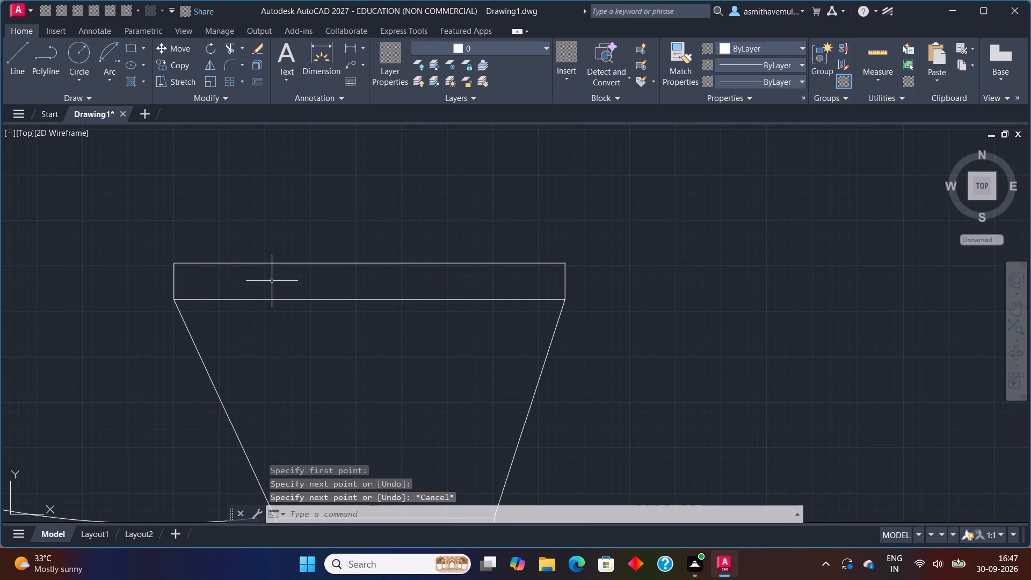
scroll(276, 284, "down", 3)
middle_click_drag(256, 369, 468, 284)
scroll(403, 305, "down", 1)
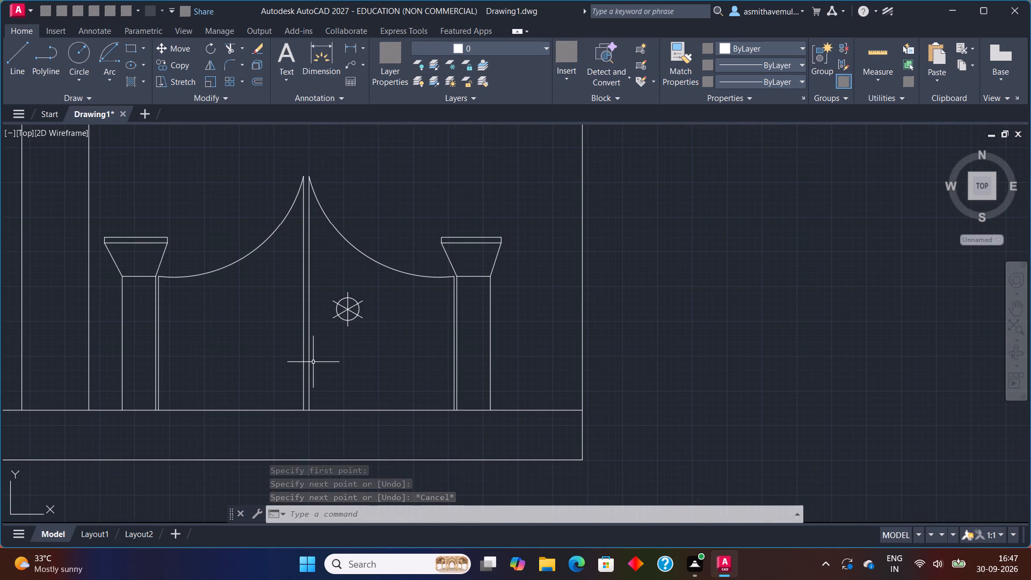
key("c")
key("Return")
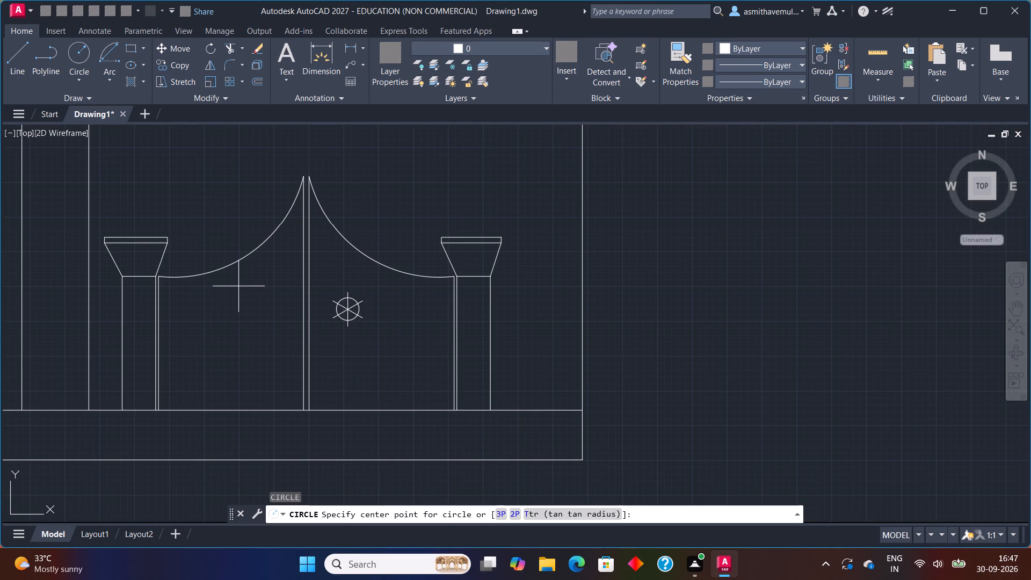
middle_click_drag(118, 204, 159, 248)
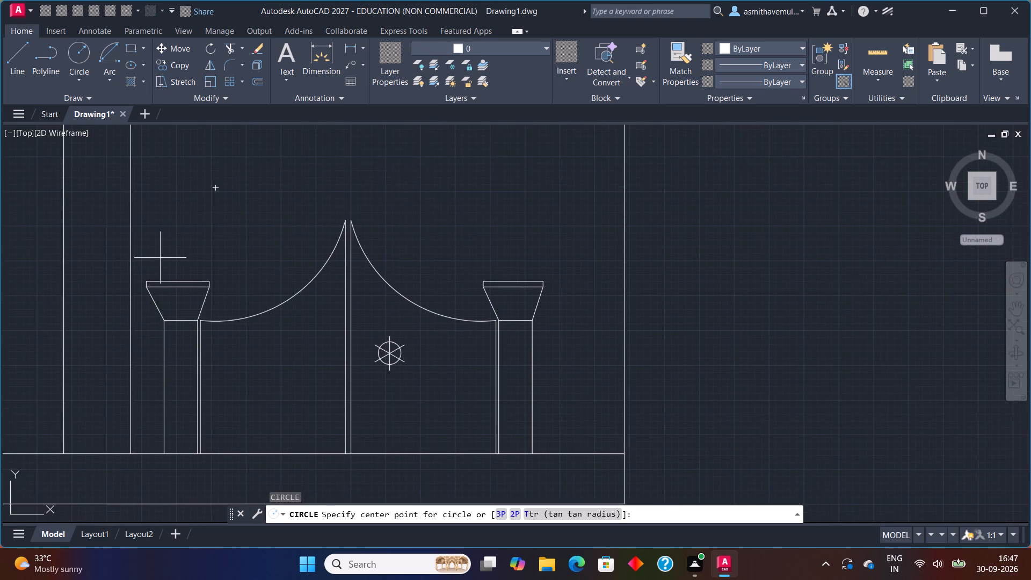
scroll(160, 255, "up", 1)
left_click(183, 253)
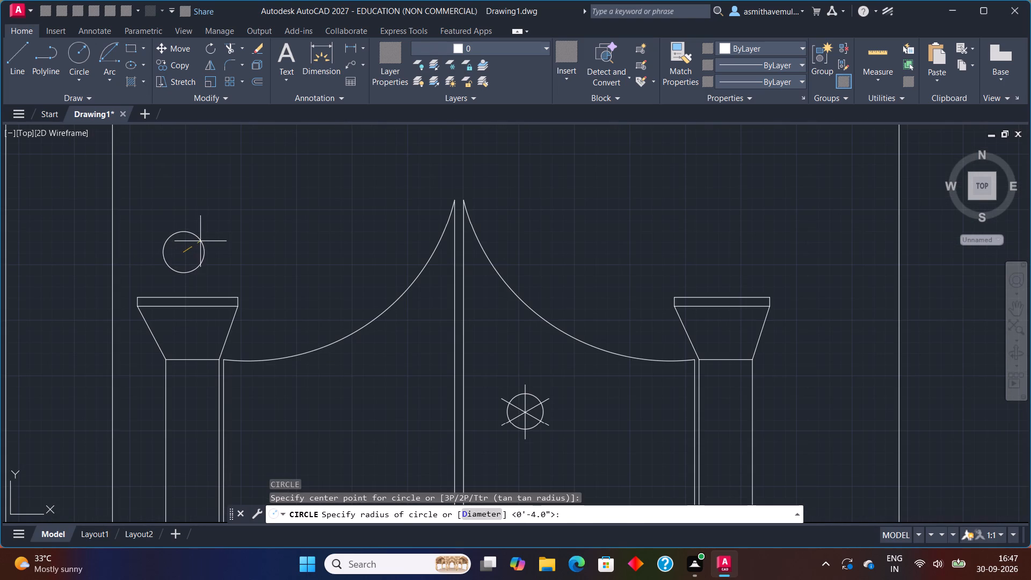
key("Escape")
Draw a ball-like circle centred above the left pillar, large enough to rest on the cap's top slab.
middle_click(184, 293)
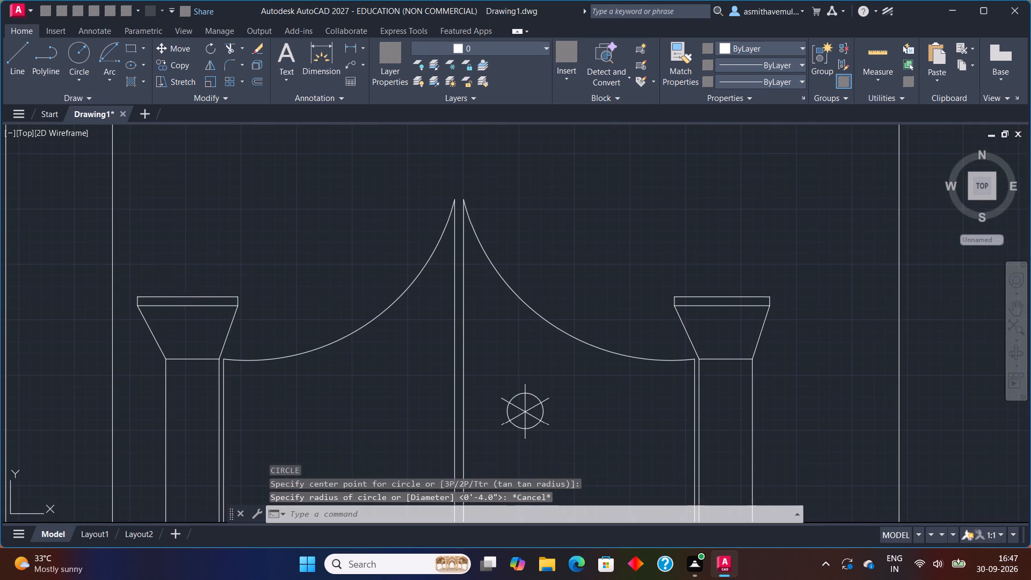
scroll(187, 282, "up", 2)
key("c")
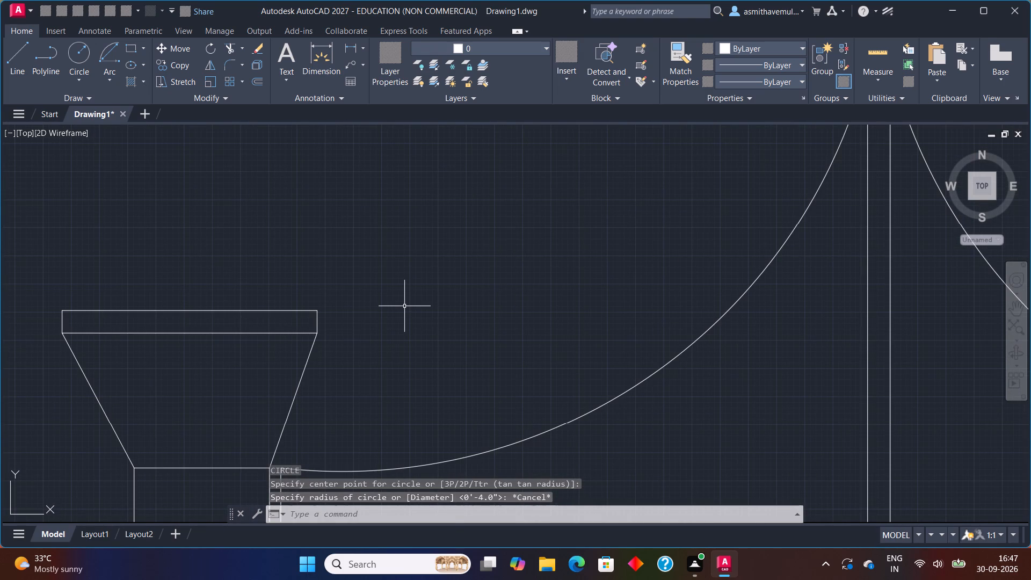
key("Return")
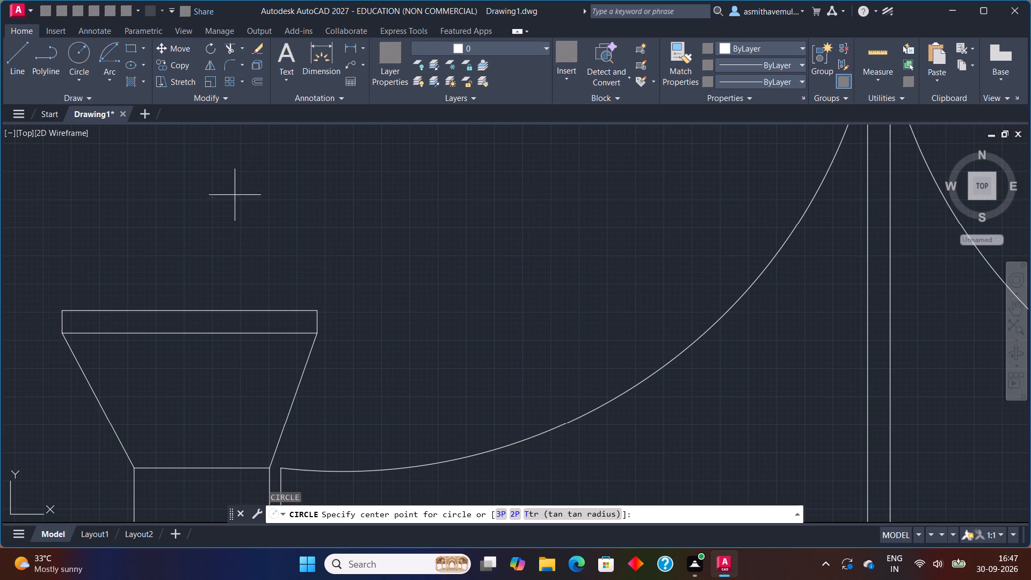
left_click(190, 224)
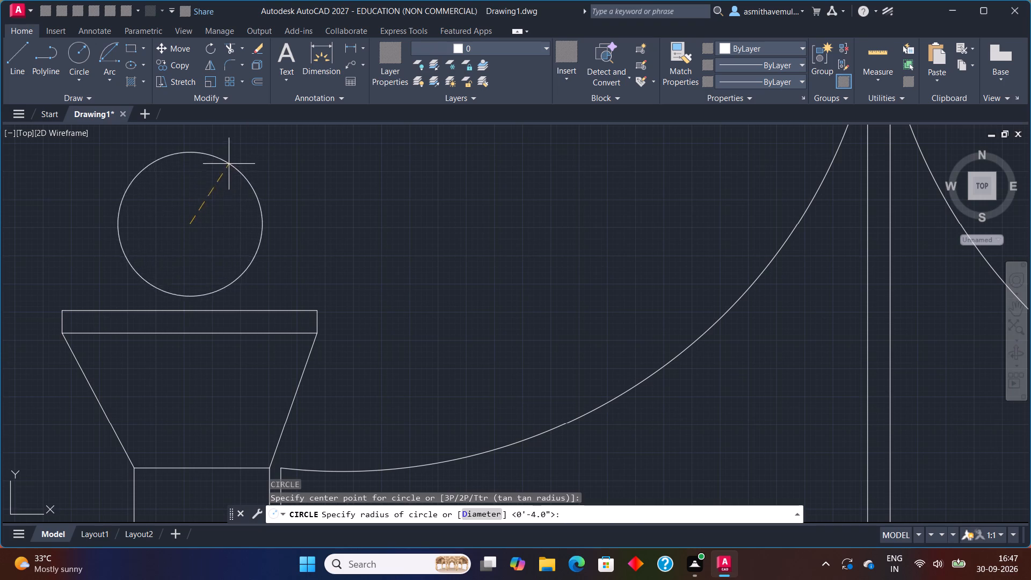
left_click(226, 144)
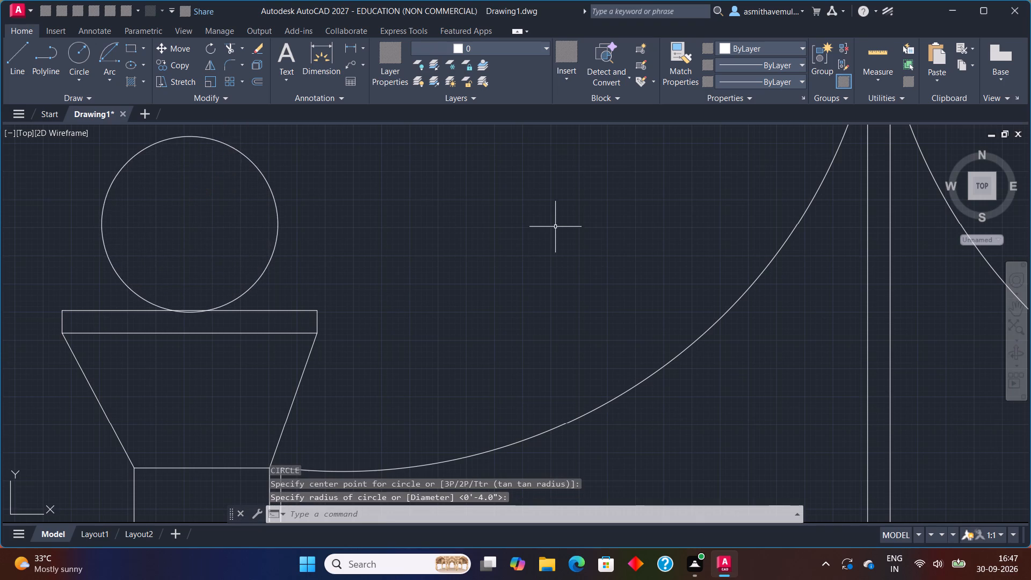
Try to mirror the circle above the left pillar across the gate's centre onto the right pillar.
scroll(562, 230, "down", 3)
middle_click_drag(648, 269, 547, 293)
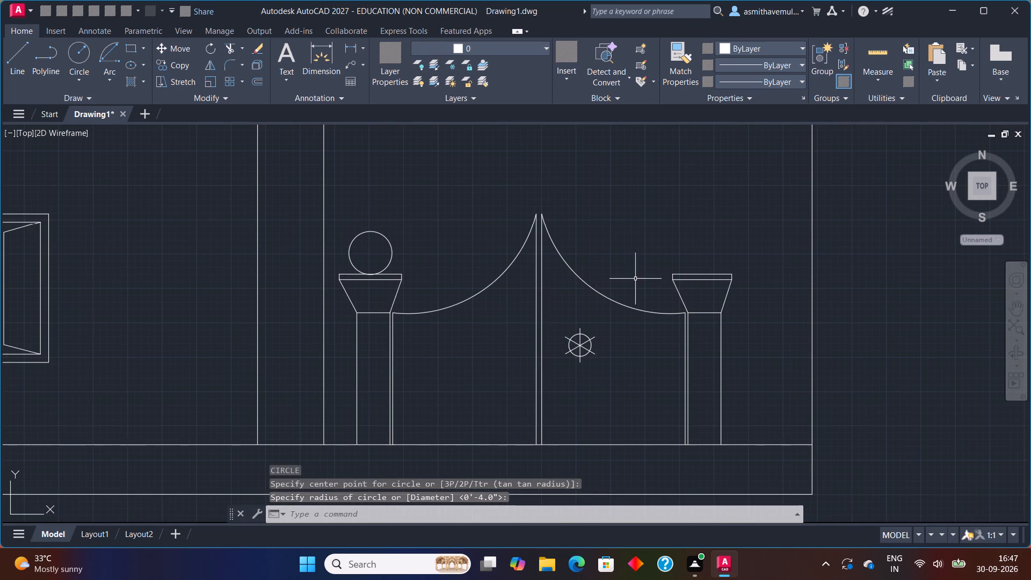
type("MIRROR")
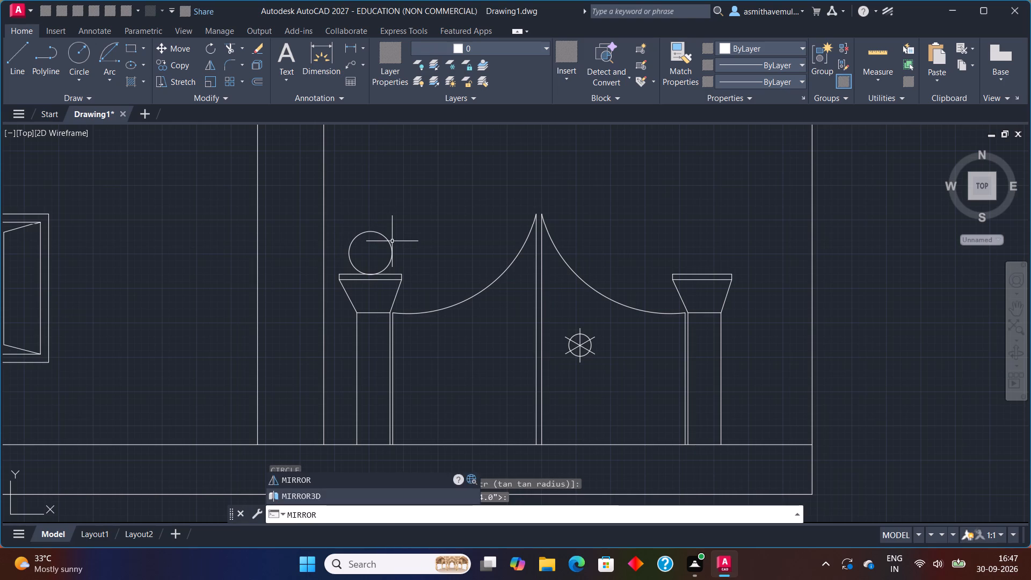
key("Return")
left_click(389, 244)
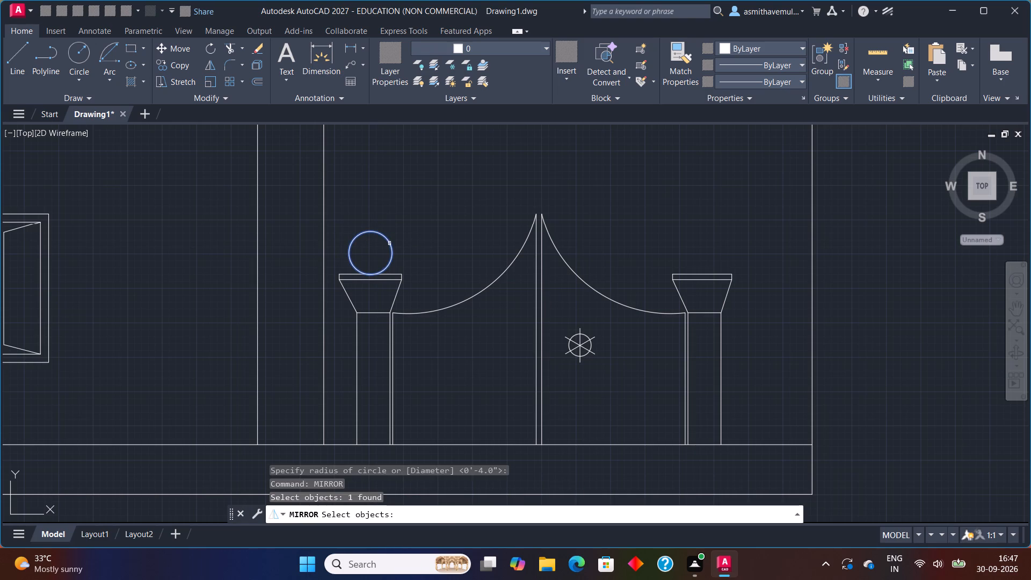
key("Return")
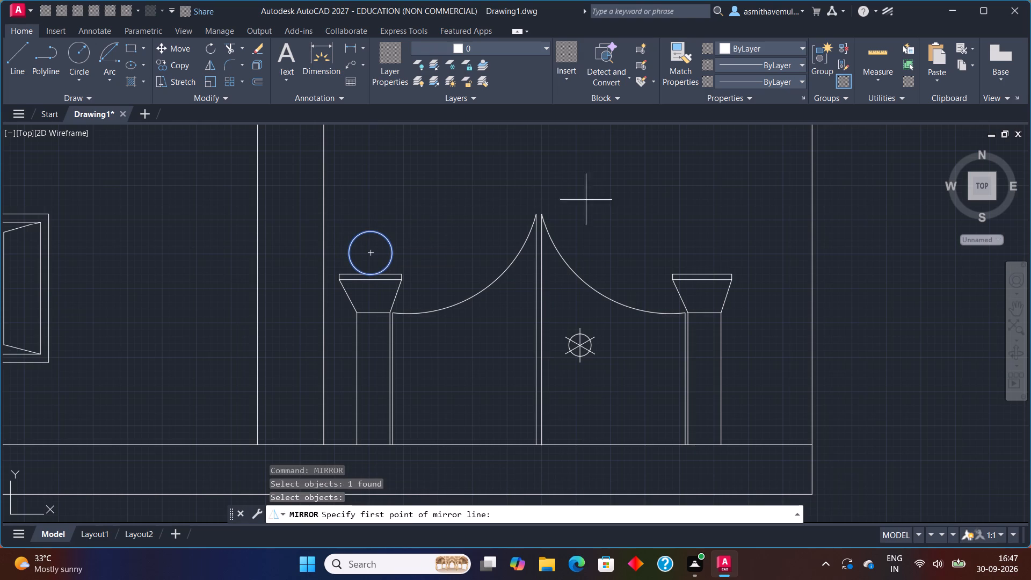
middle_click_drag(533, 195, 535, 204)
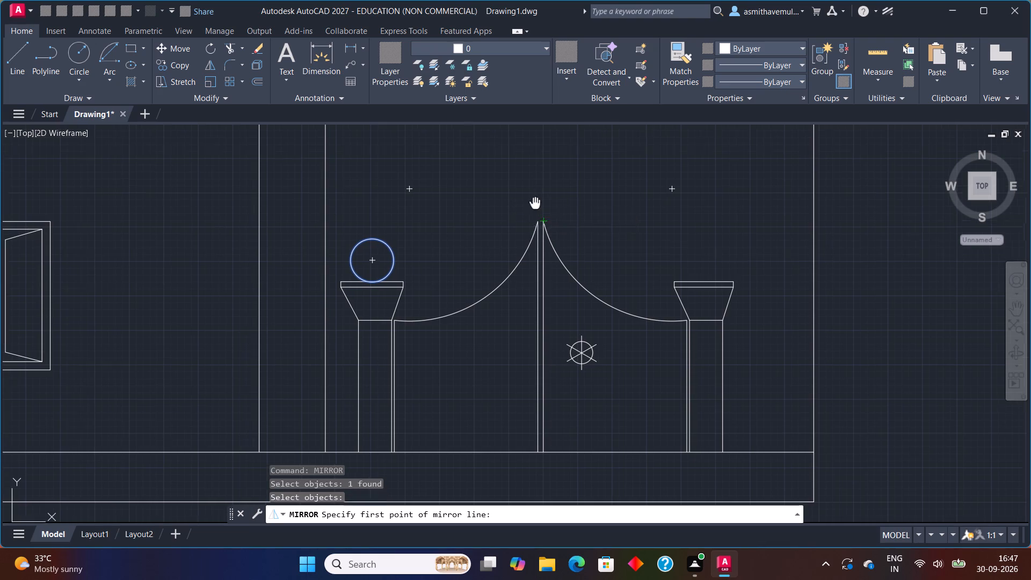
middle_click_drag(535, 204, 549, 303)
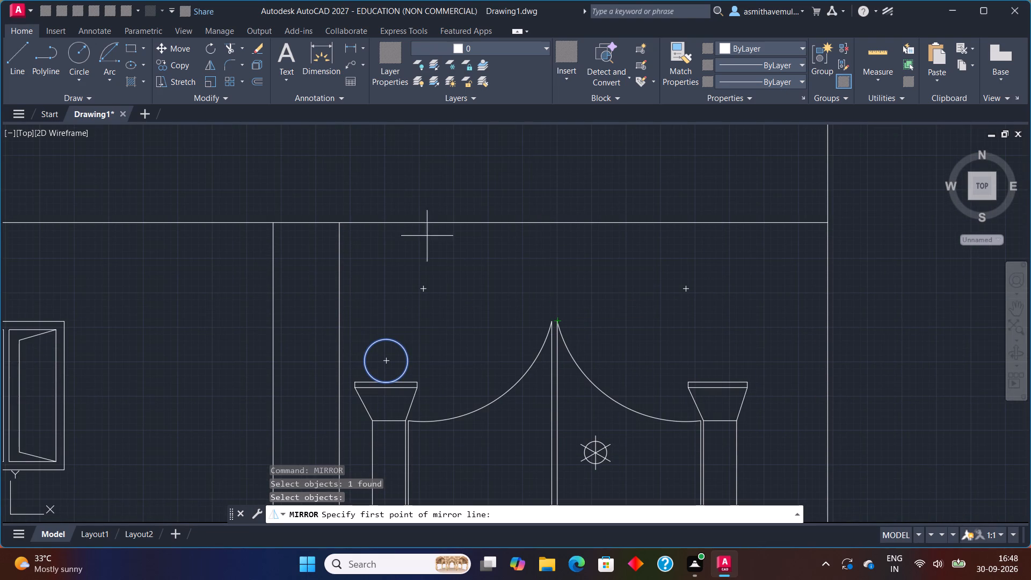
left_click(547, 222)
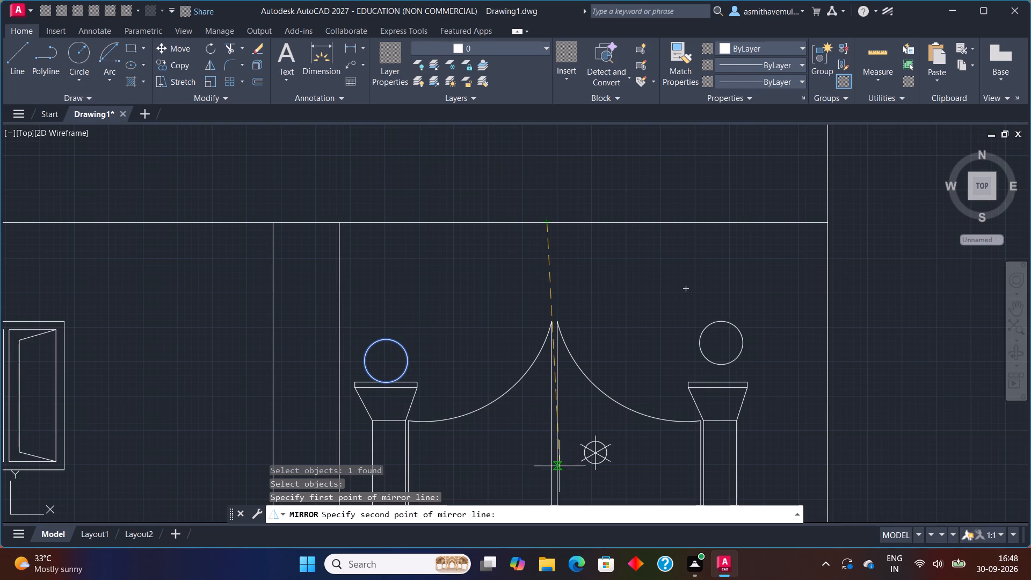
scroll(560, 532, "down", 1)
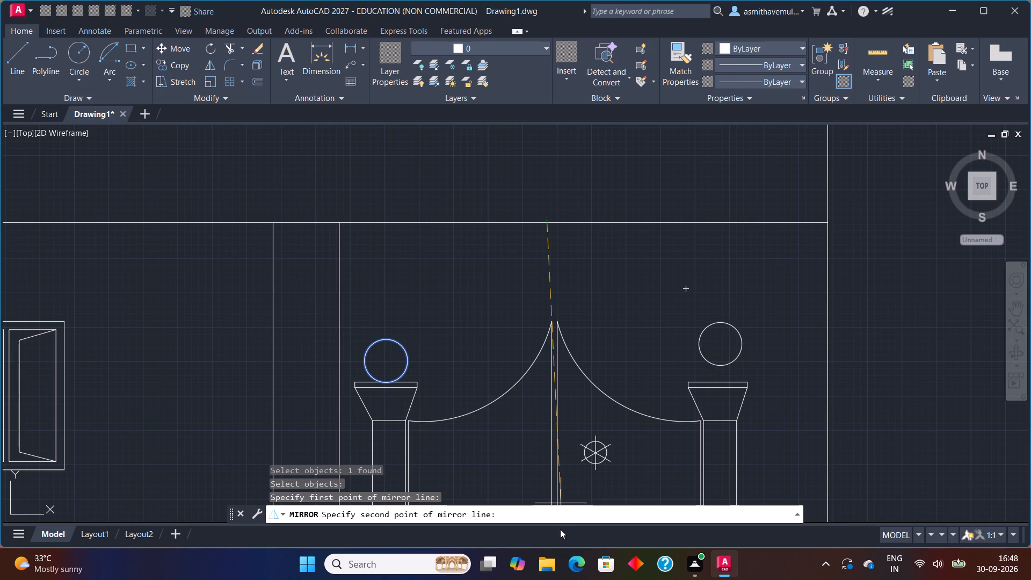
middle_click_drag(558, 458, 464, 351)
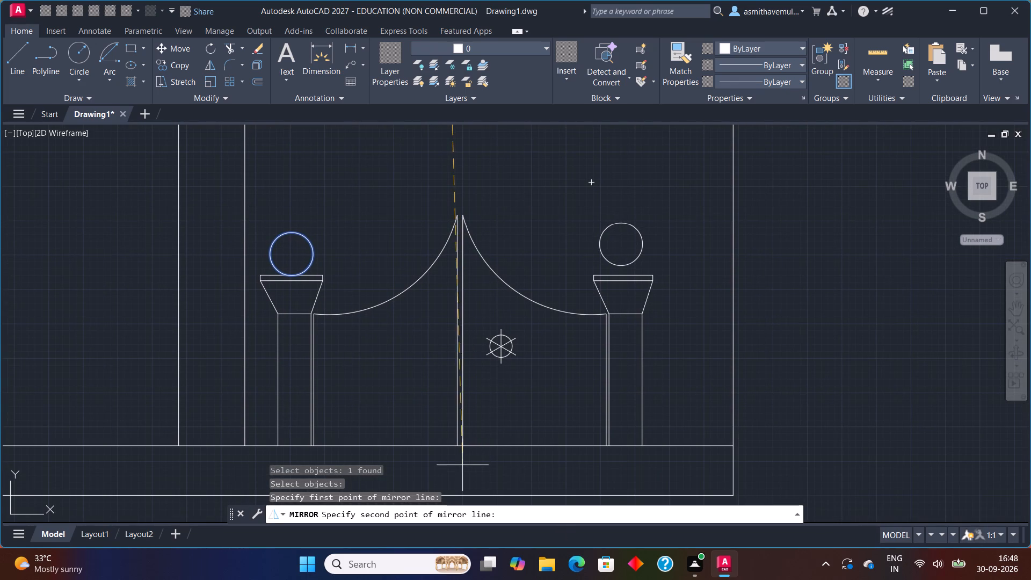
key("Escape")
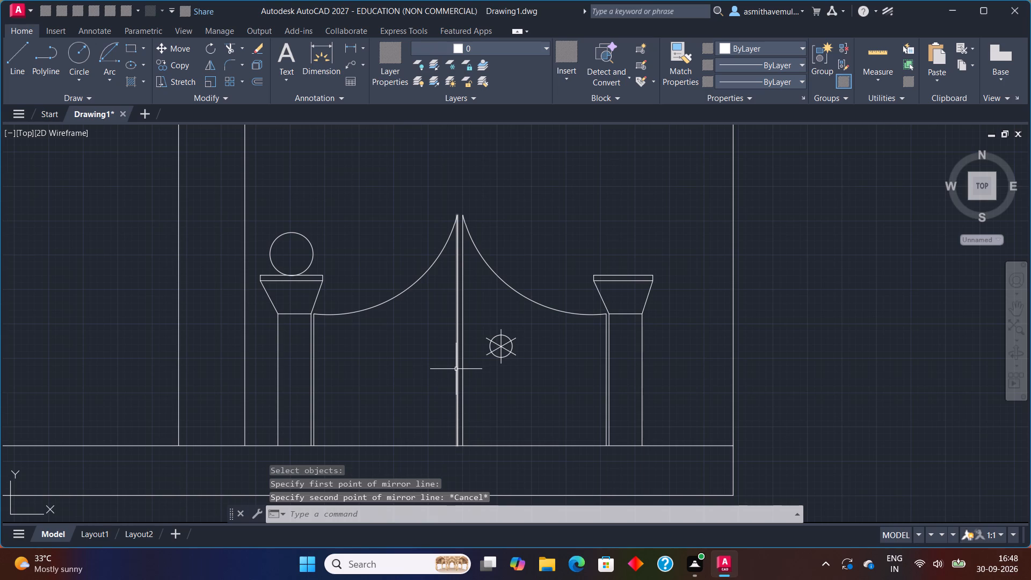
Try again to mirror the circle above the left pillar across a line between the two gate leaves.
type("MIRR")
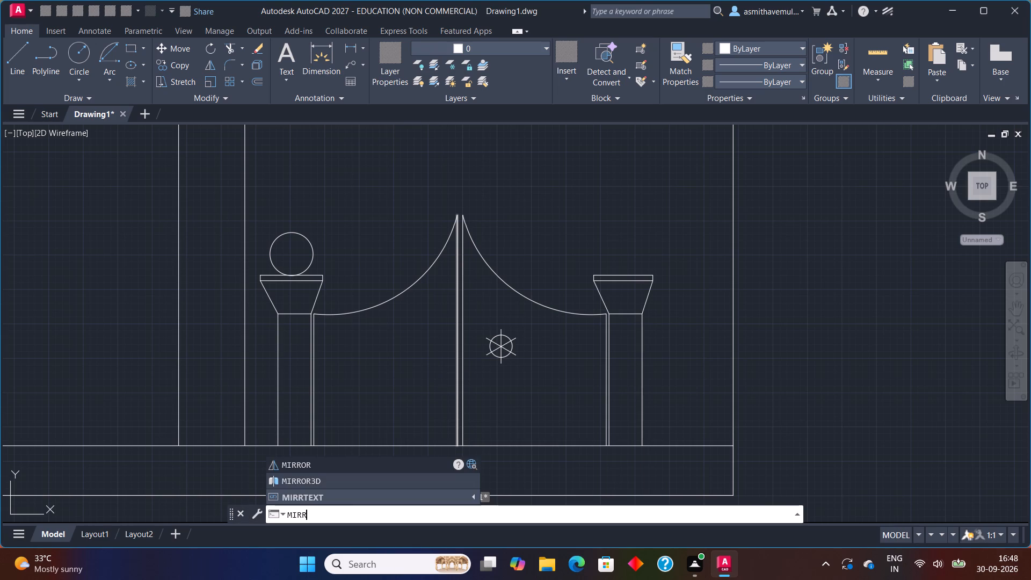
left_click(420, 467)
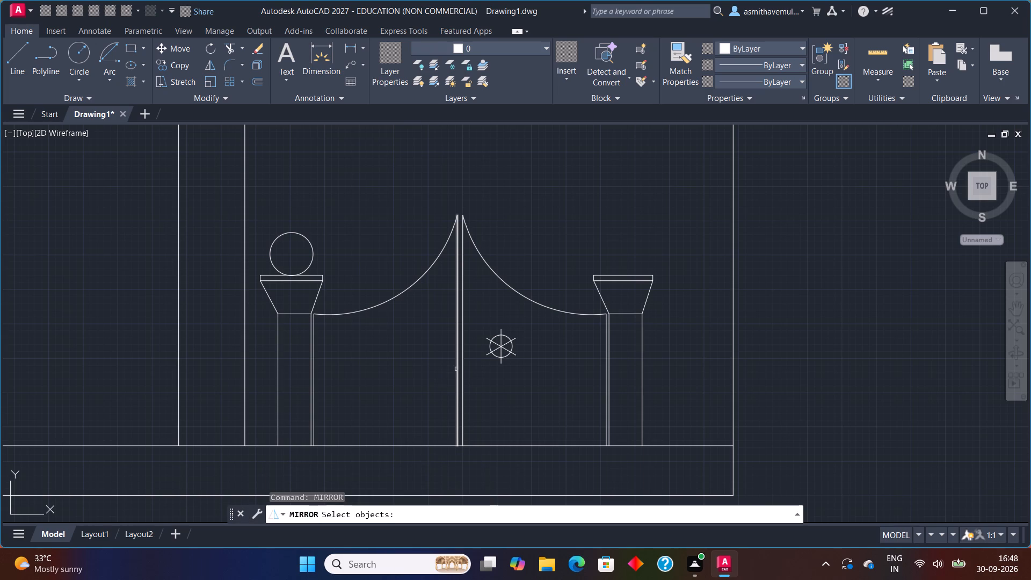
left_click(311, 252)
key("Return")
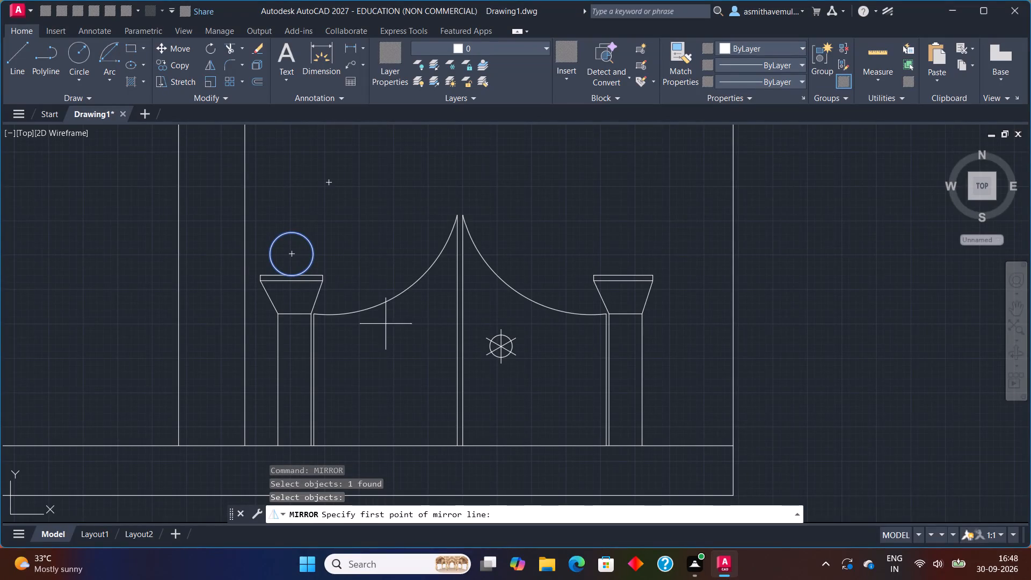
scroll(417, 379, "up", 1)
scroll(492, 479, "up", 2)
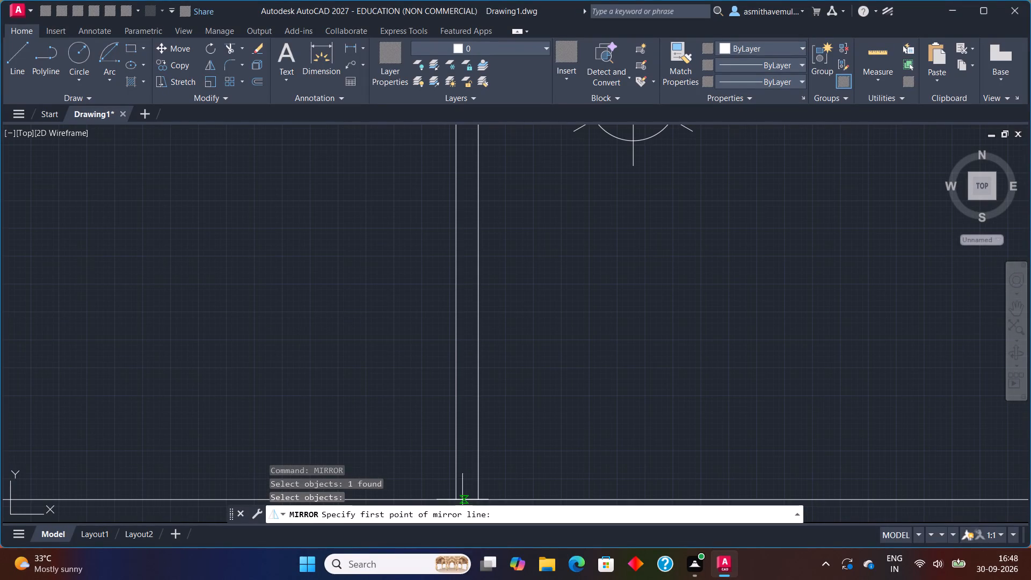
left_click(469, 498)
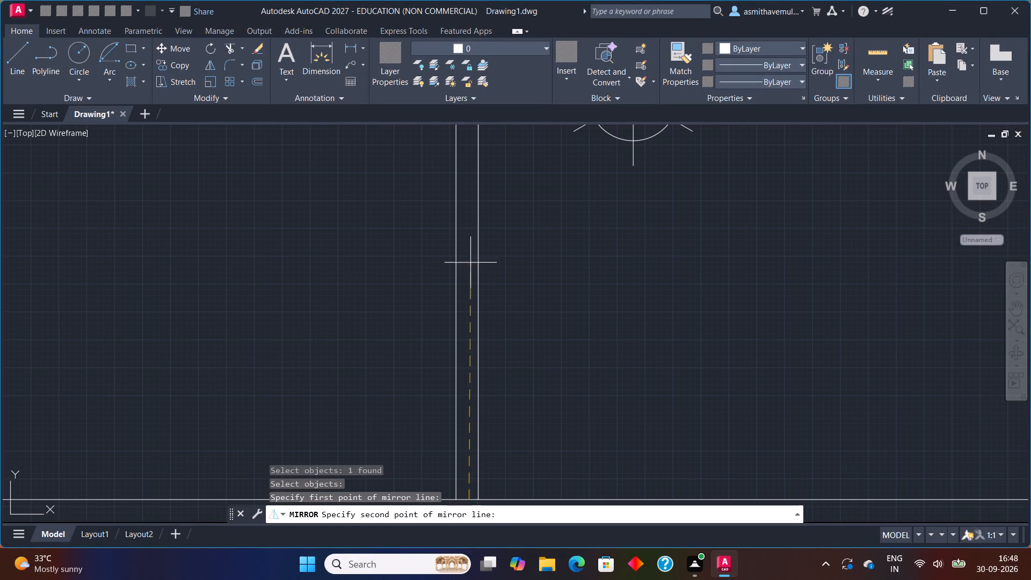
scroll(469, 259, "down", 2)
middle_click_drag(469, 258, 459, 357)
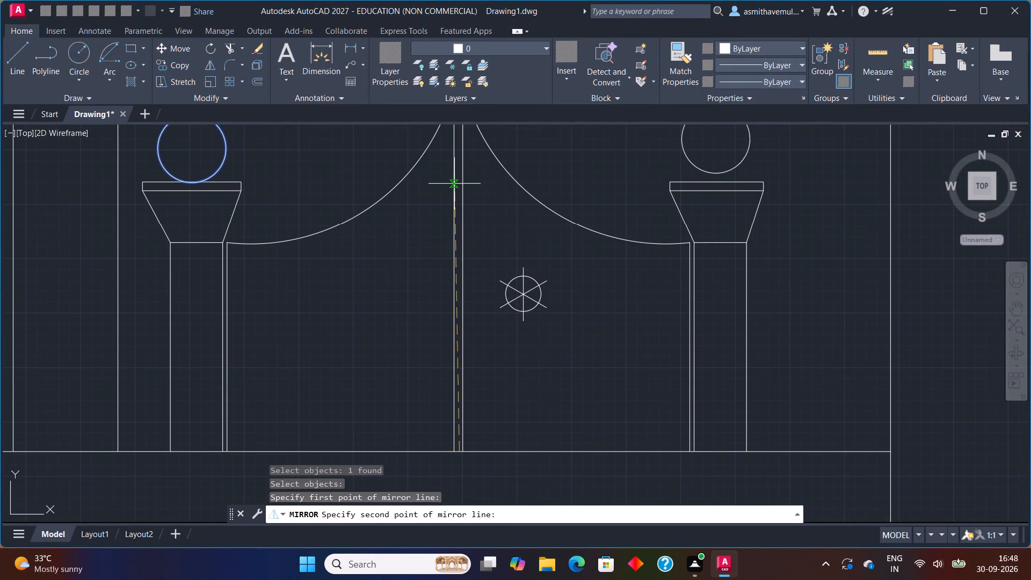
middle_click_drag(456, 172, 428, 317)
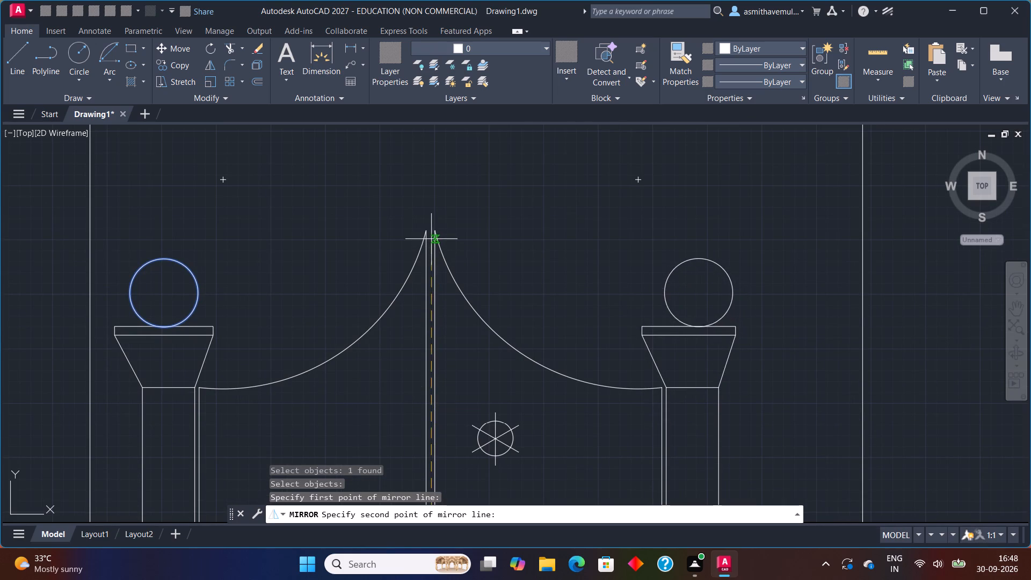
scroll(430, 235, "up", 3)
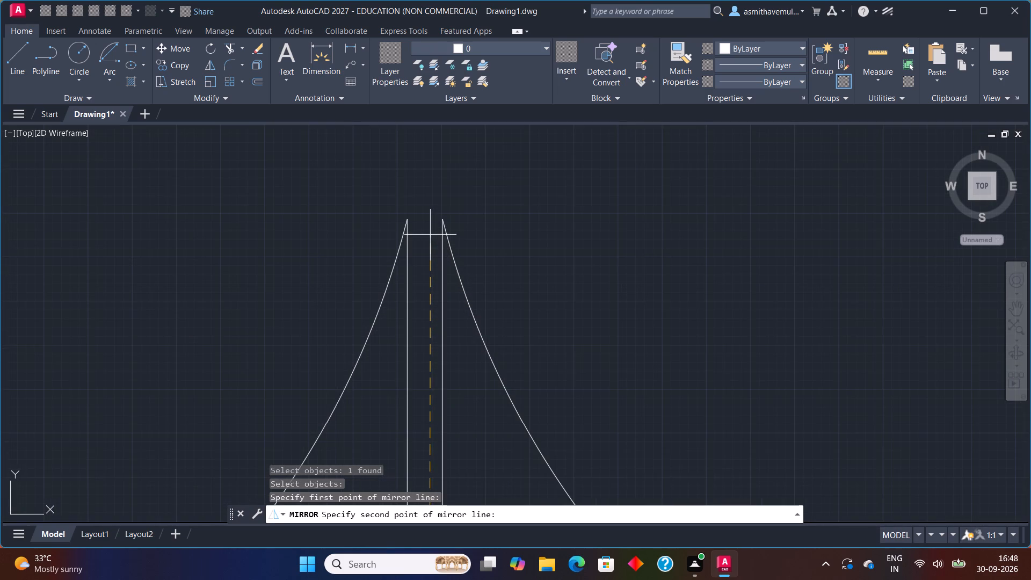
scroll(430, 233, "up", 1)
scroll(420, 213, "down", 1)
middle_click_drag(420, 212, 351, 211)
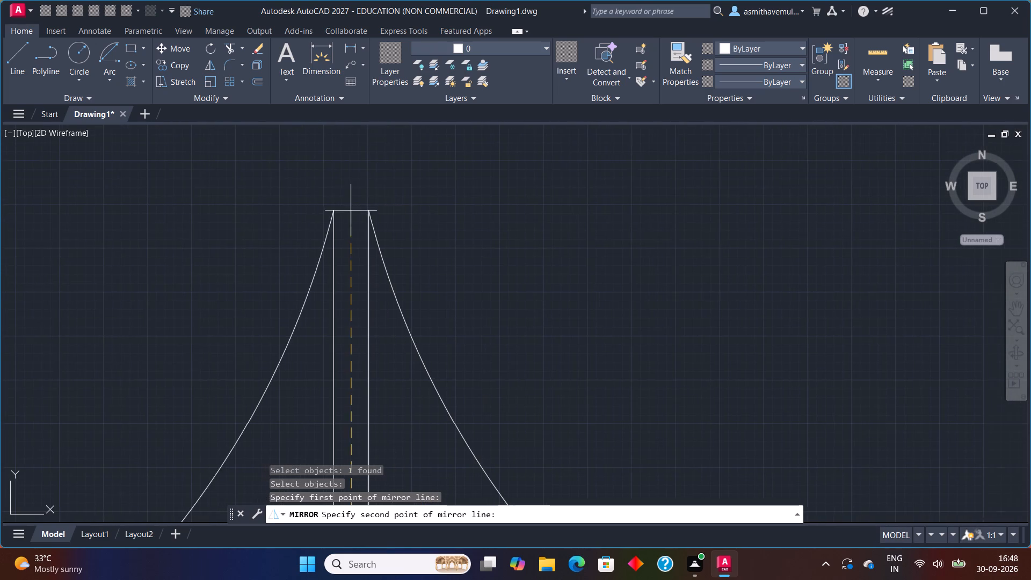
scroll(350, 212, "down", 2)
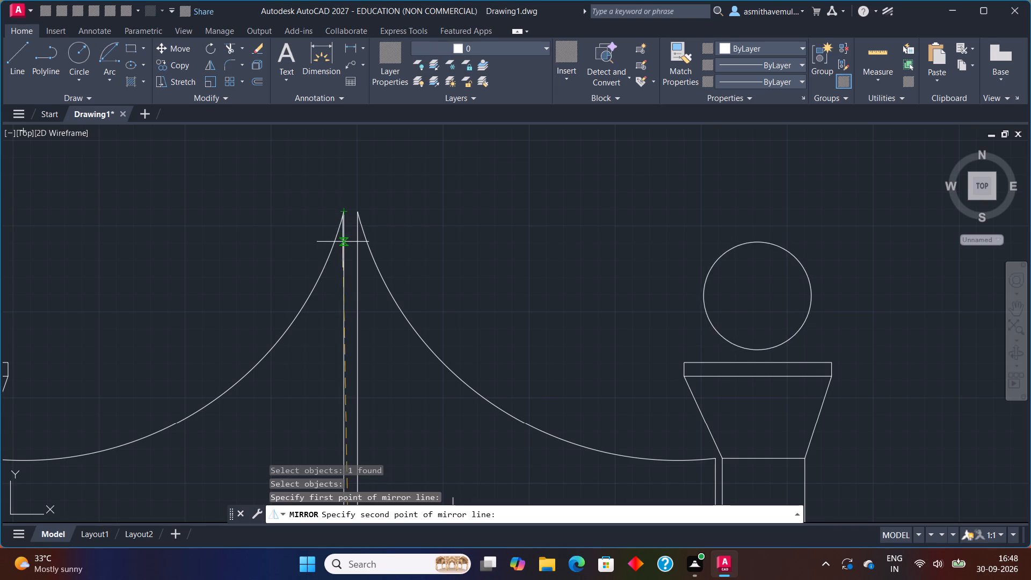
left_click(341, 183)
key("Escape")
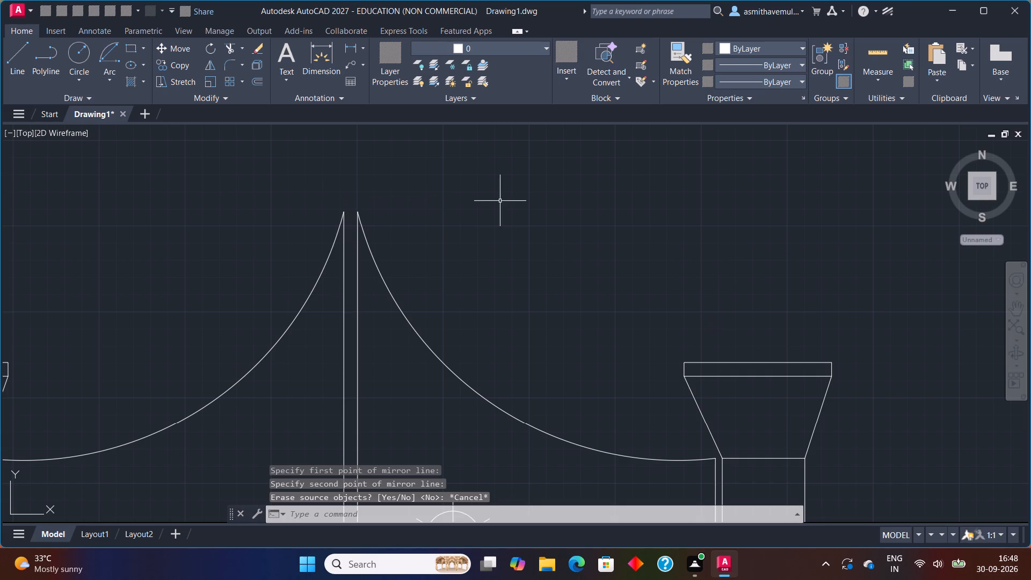
Copy the circle above the left pillar onto the right pillar's top slab.
scroll(521, 342, "down", 2)
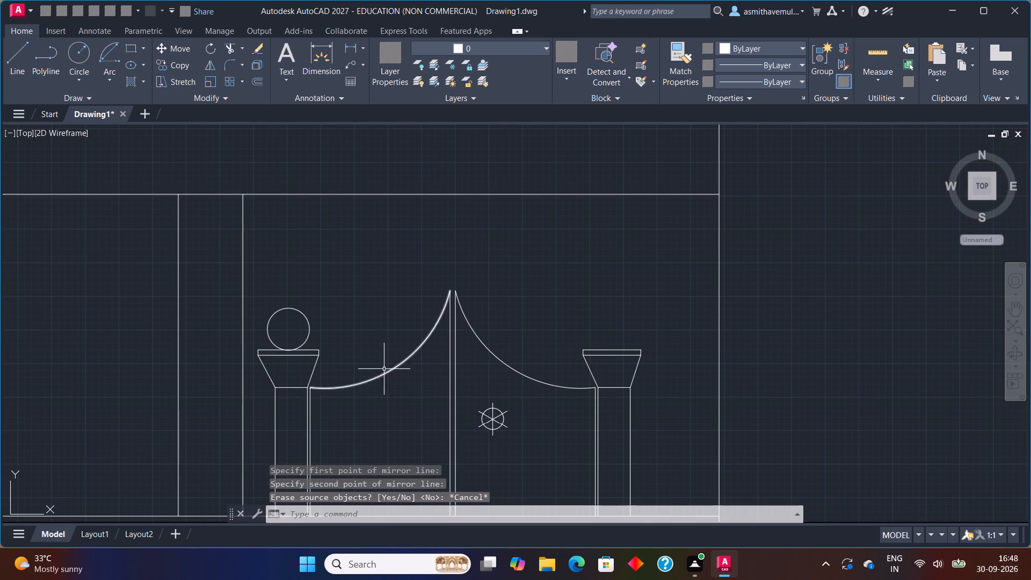
left_click(308, 318)
type("COPY")
key("Return")
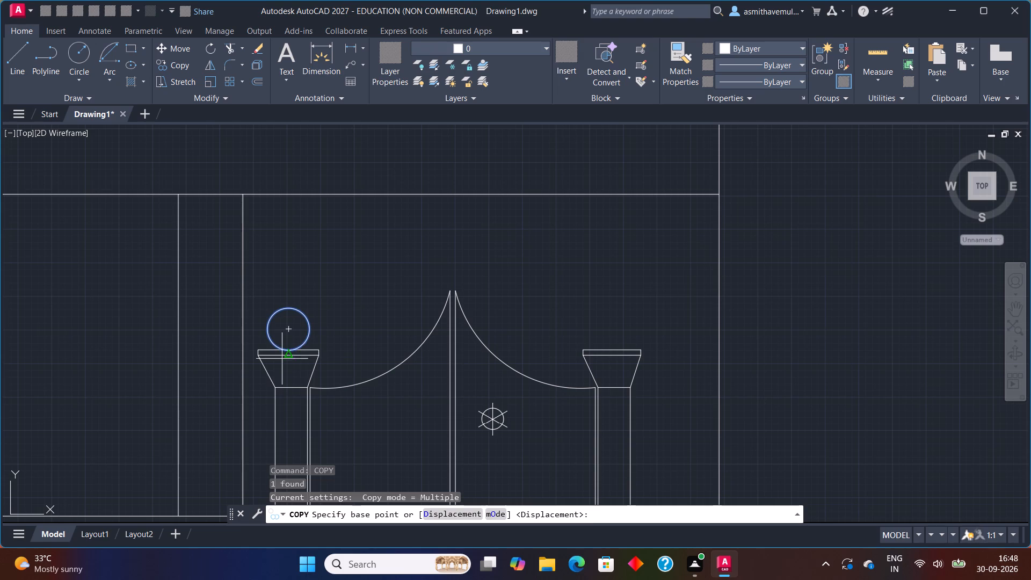
left_click(284, 352)
scroll(622, 353, "up", 1)
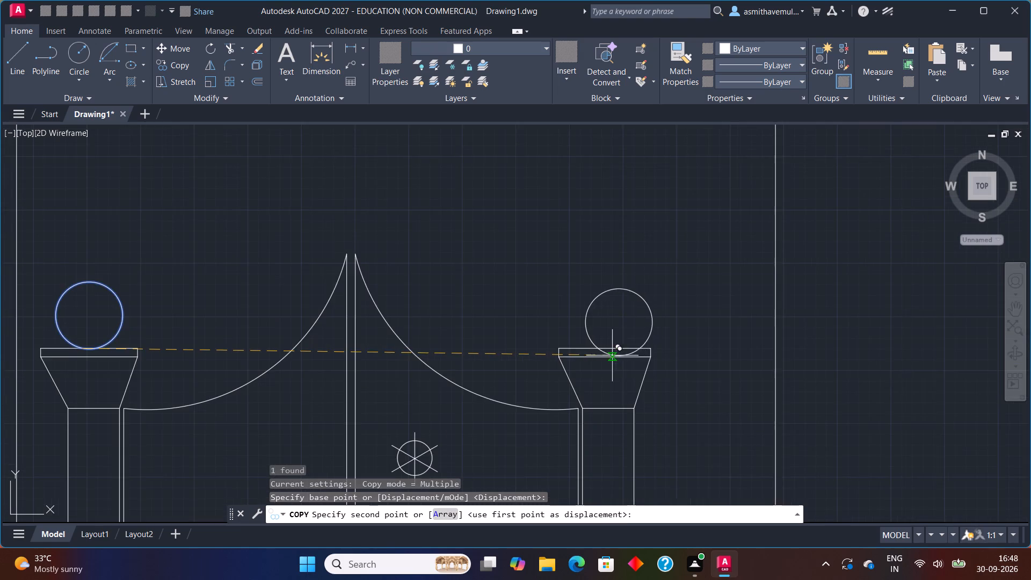
scroll(611, 355, "up", 1)
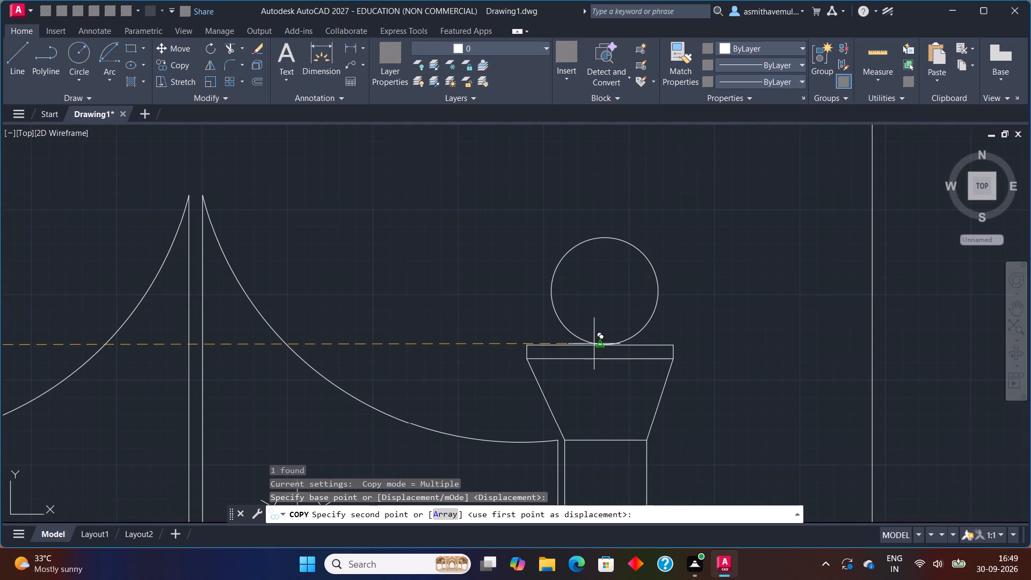
left_click(594, 343)
key("Escape")
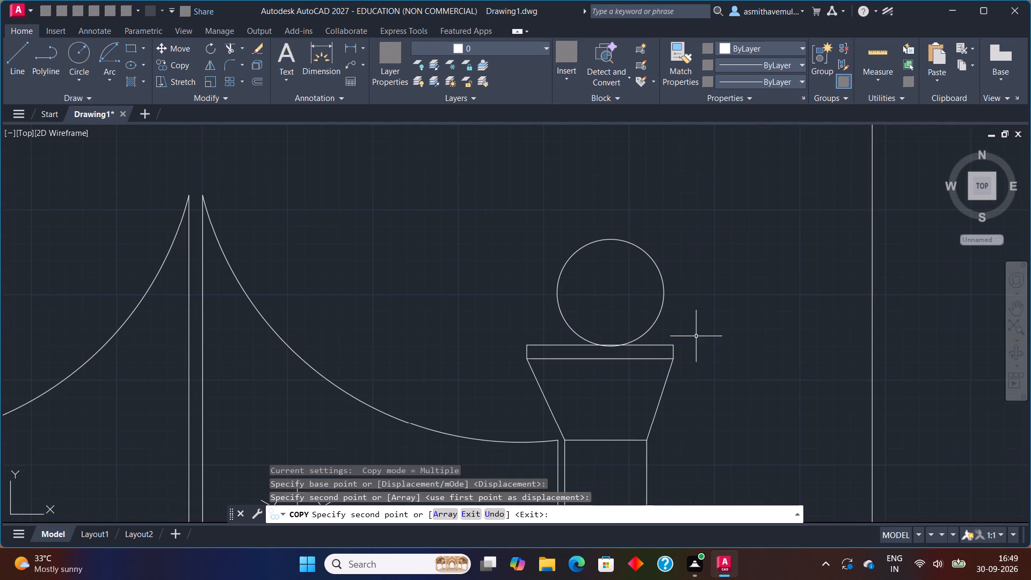
Move the right circle by its bottom point to the midpoint of the right top slab's upper edge.
scroll(699, 340, "down", 1)
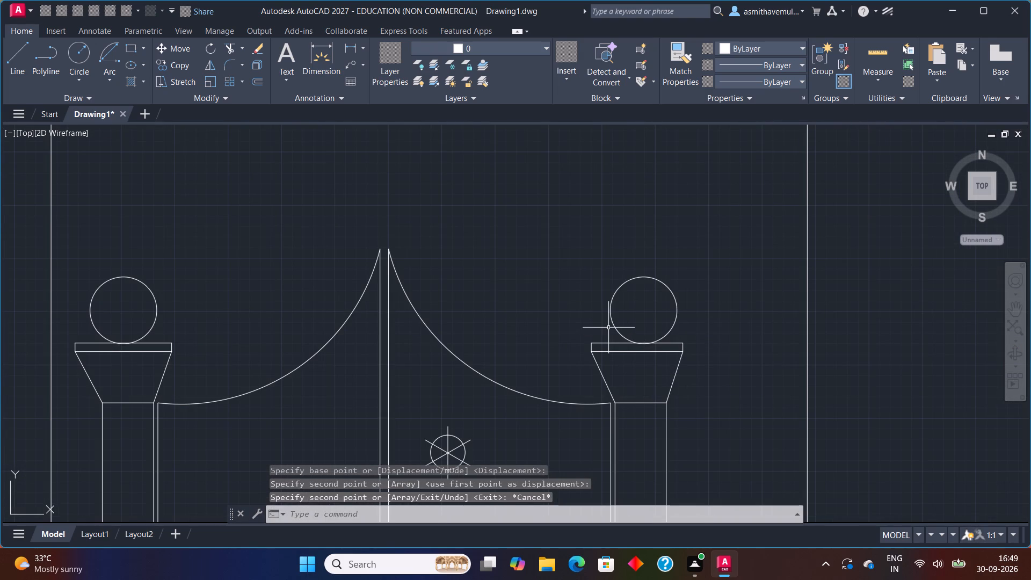
left_click(611, 322)
key("m")
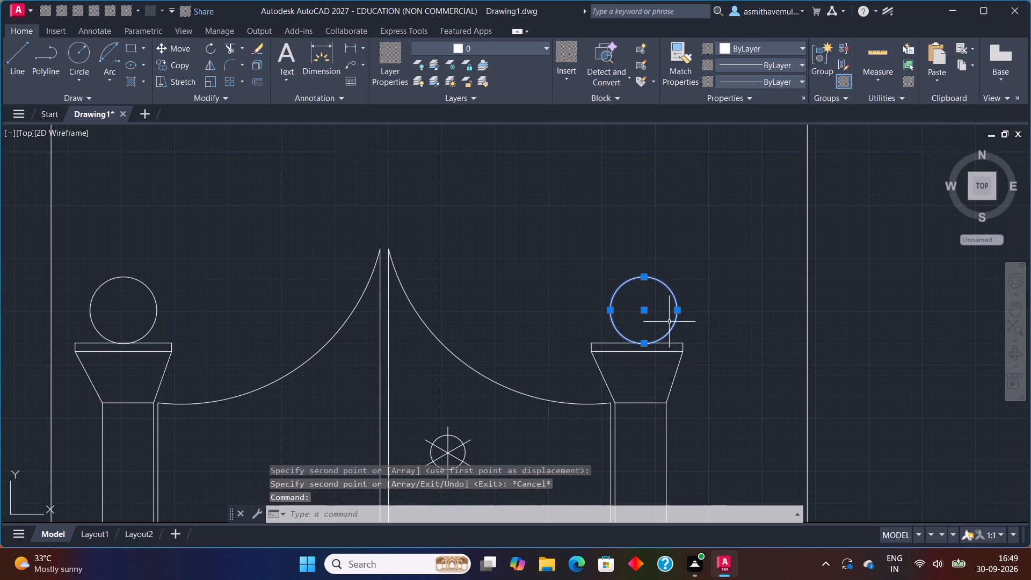
key("Return")
scroll(669, 346, "up", 3)
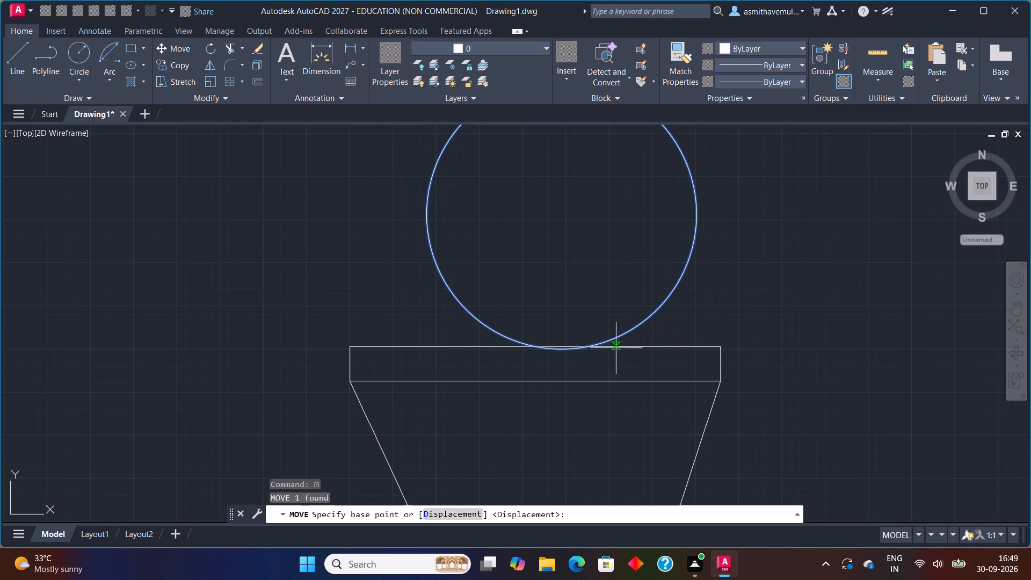
left_click(558, 351)
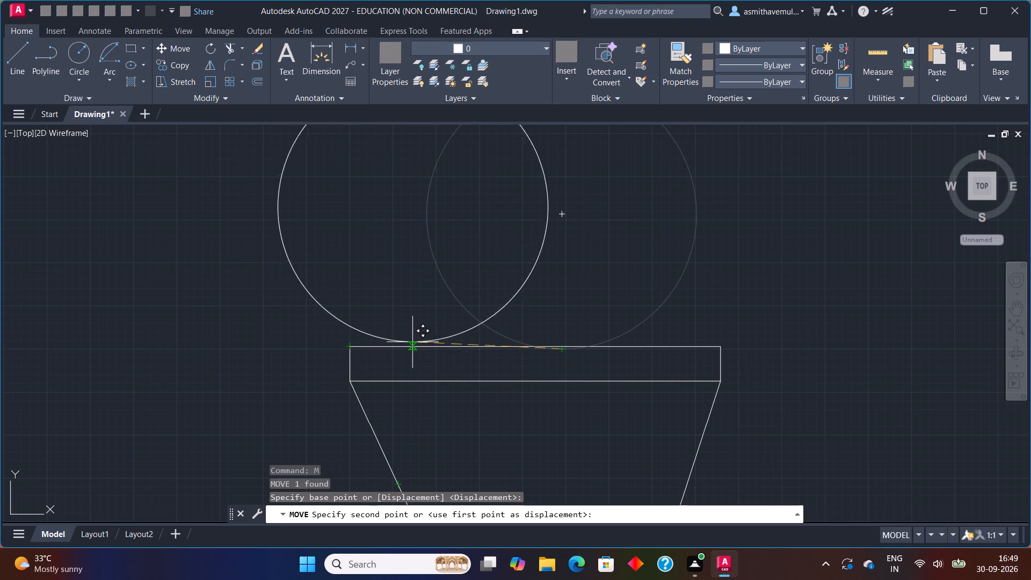
left_click(534, 346)
Move the left circle by its bottom point to the midpoint of the left top slab's upper edge.
scroll(578, 385, "down", 3)
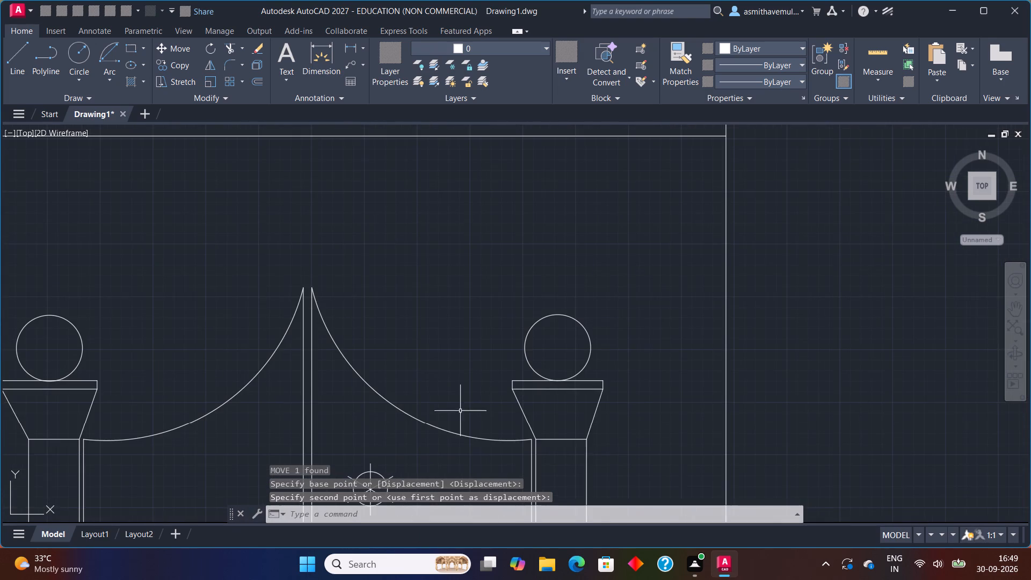
middle_click_drag(386, 418, 605, 350)
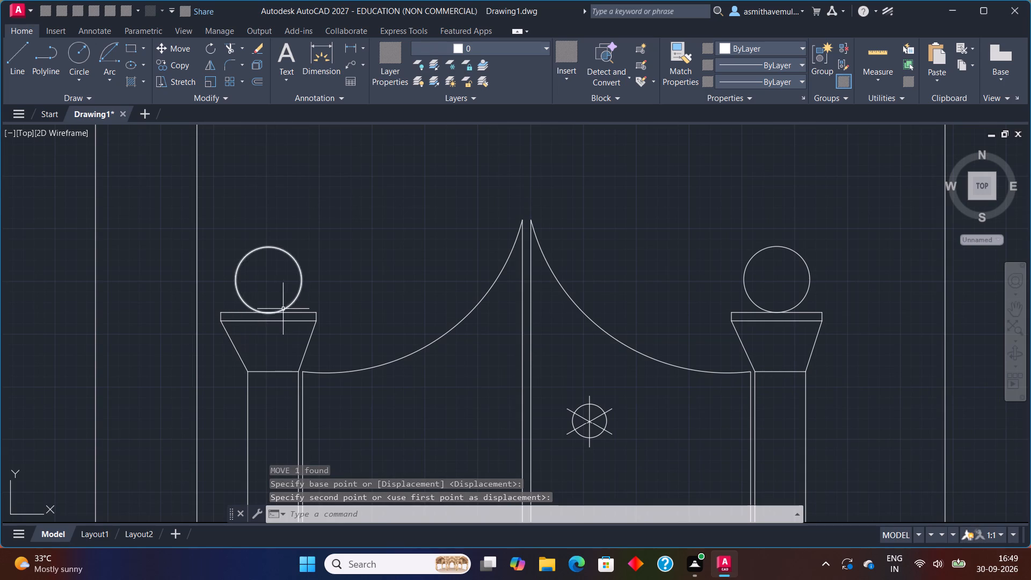
scroll(272, 315, "up", 3)
left_click(258, 309)
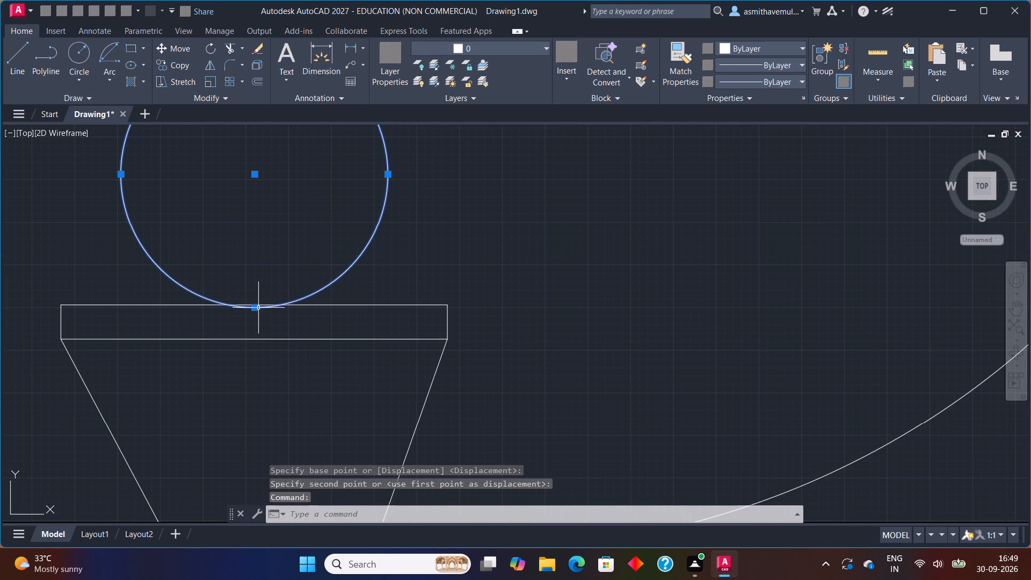
key("m")
key("Return")
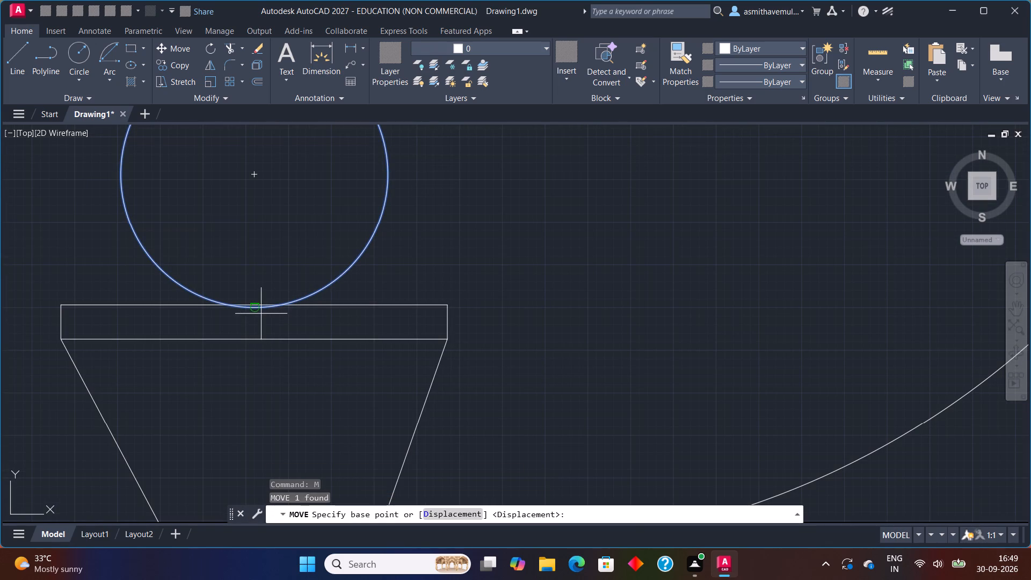
left_click(255, 309)
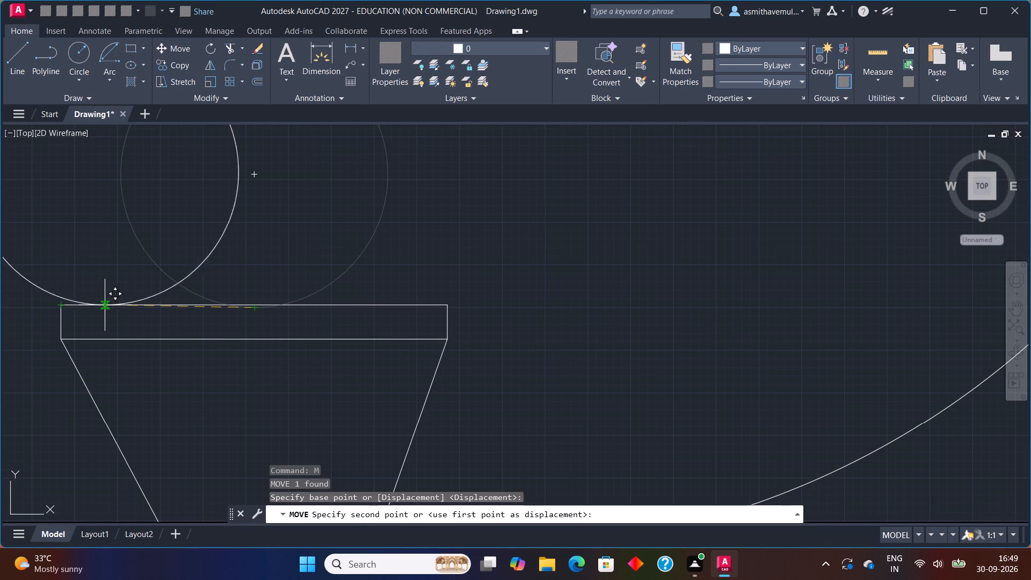
left_click(253, 305)
Extend the horizontal line at the base of the left pillar's cap to the vertical wall line beside it.
scroll(368, 302, "down", 1)
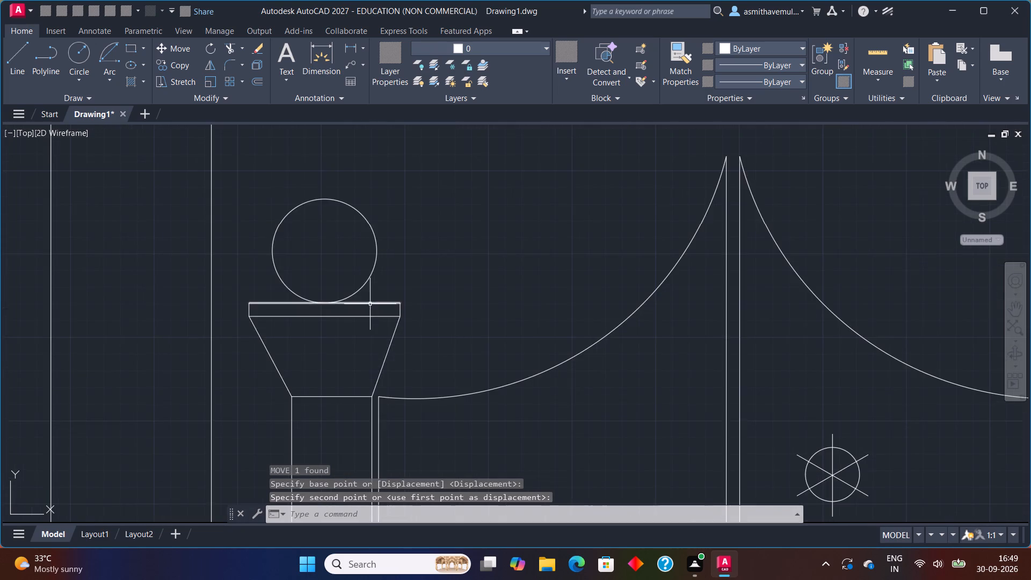
scroll(370, 305, "down", 3)
scroll(498, 317, "down", 2)
middle_click(549, 373)
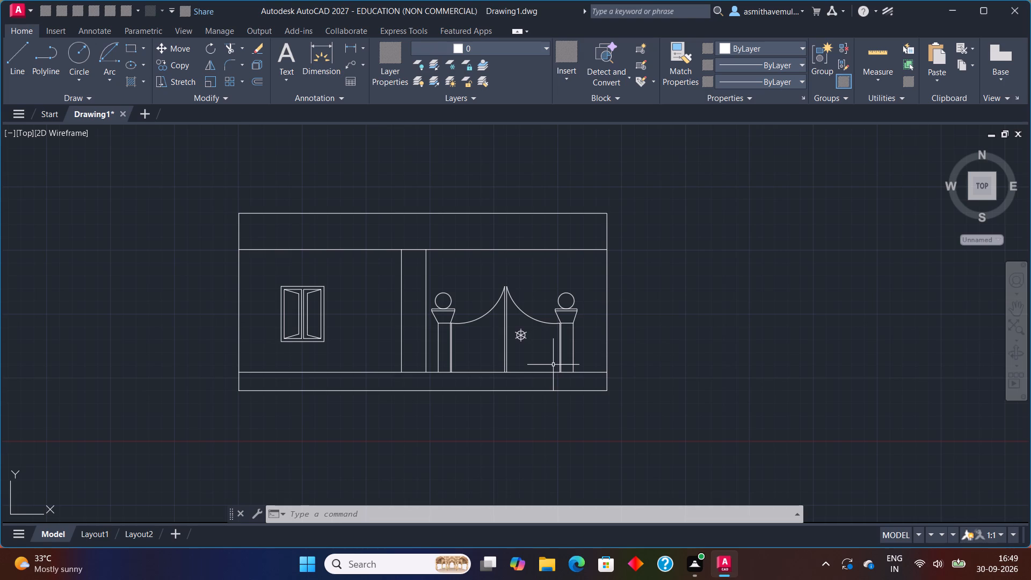
scroll(401, 332, "up", 3)
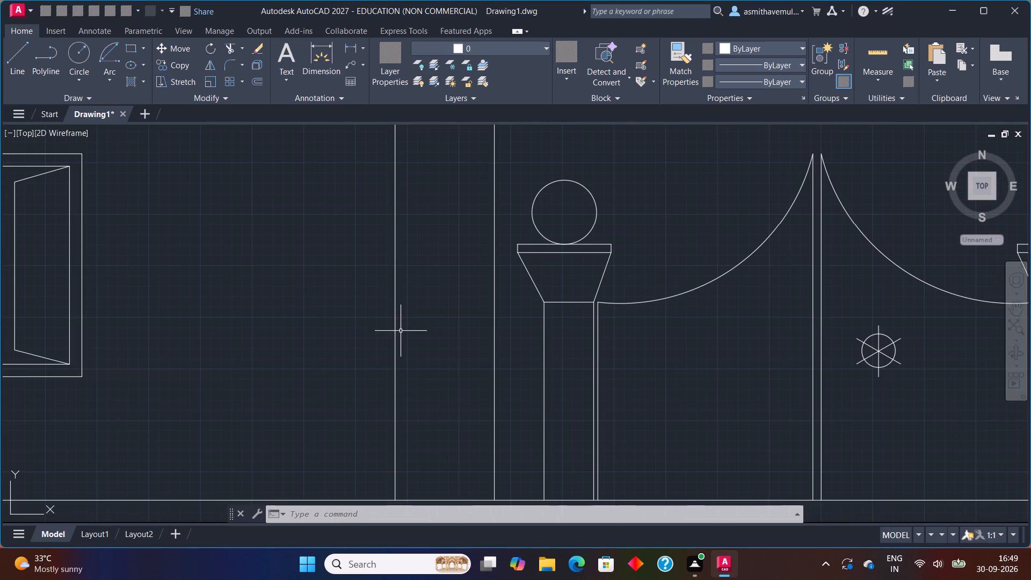
type("EXTED")
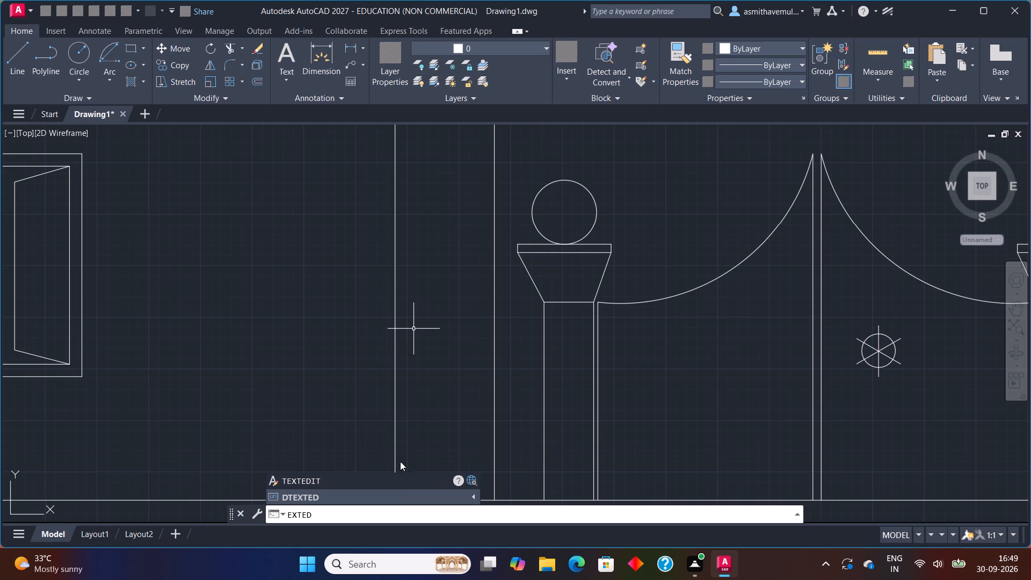
key("BackSpace")
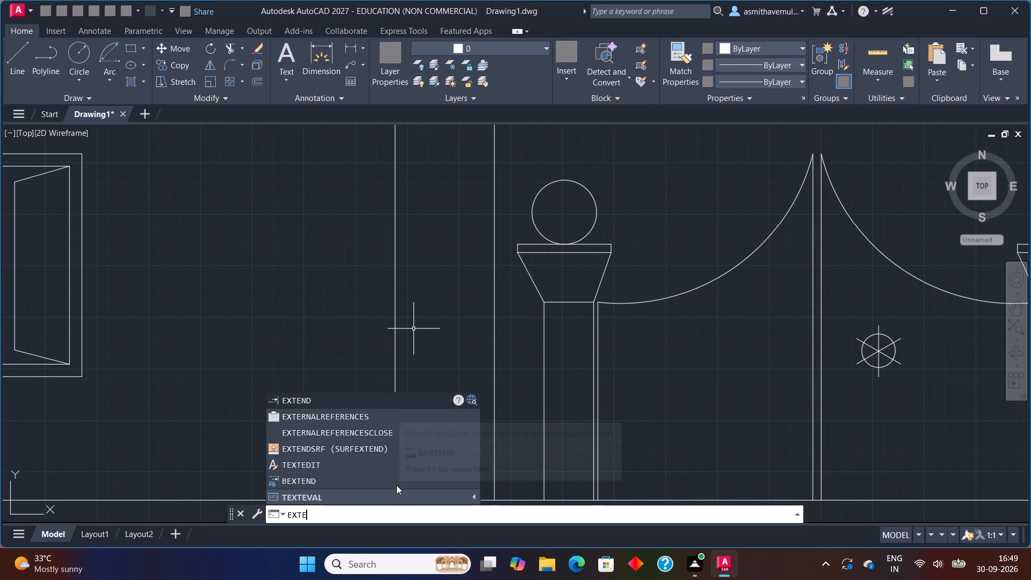
type("ND")
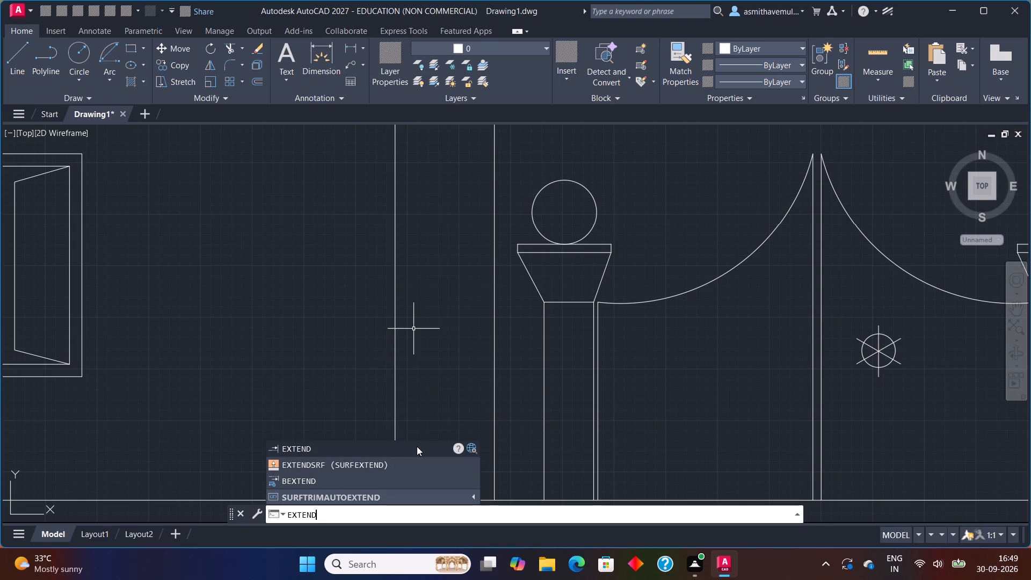
left_click(408, 448)
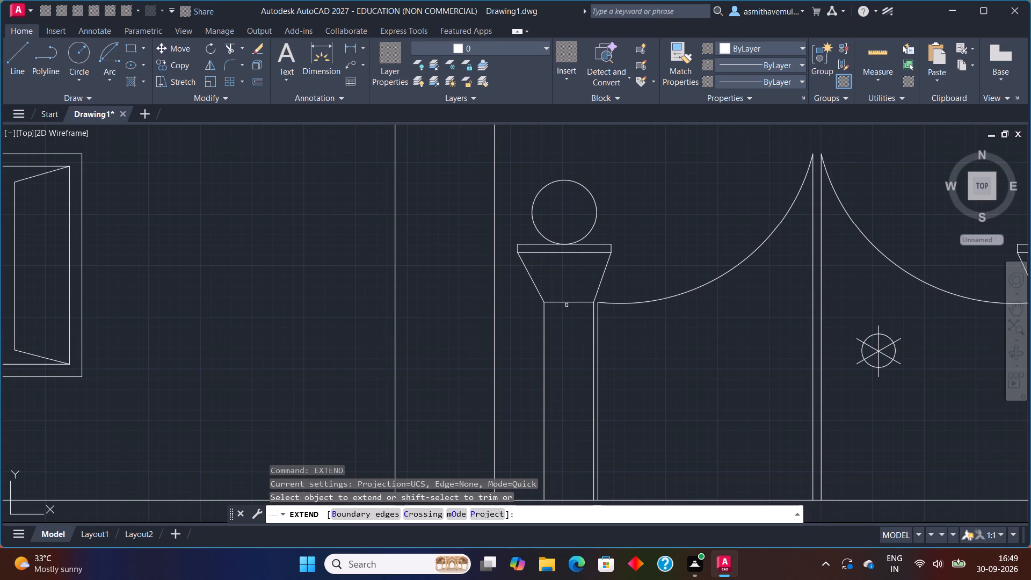
left_click(555, 305)
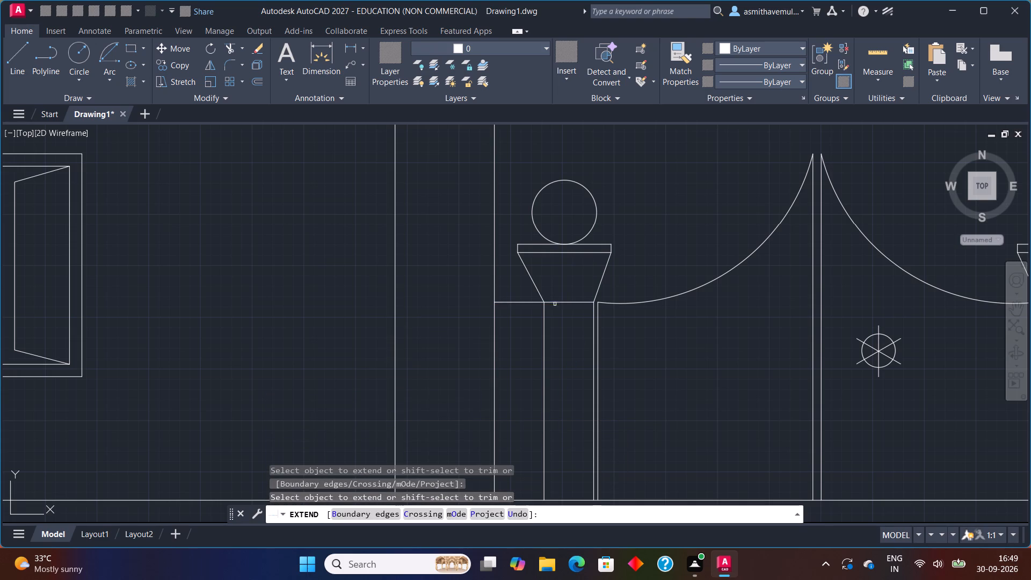
key("Escape")
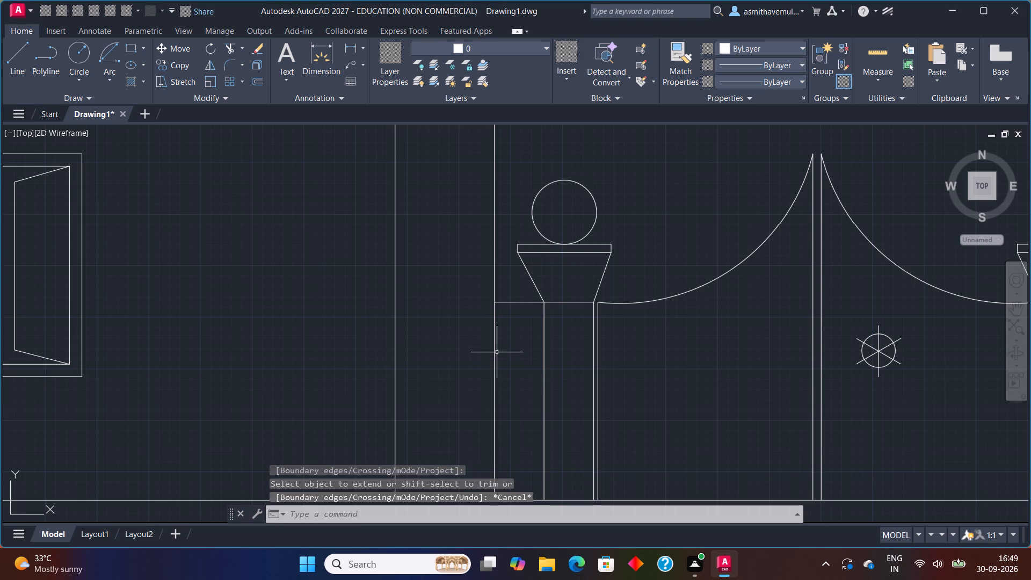
Trim the portion of the vertical wall line beside the left pillar that lies below the horizontal line at the cap's base.
type("TRIM")
key("Return")
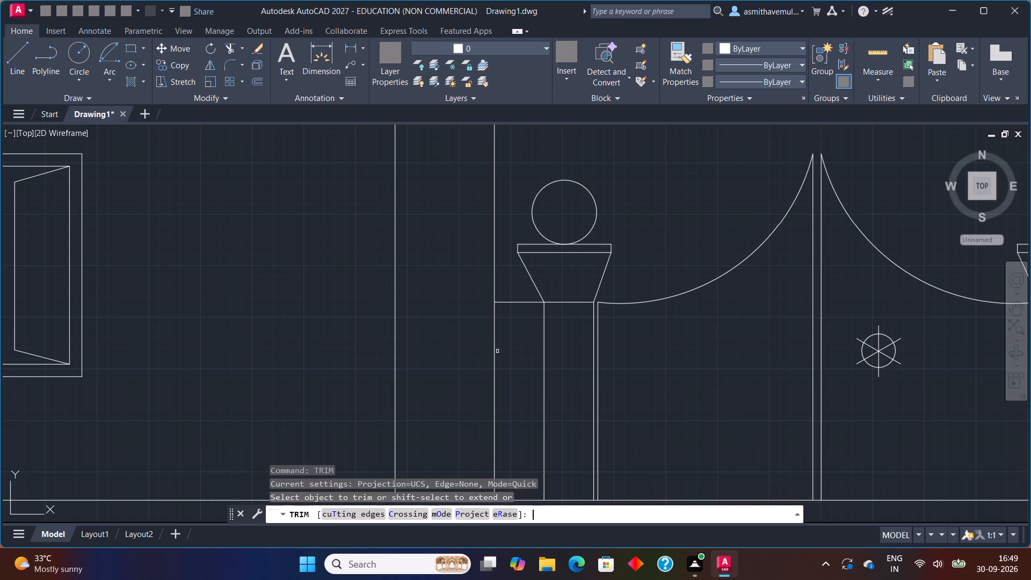
left_click_drag(503, 350, 448, 422)
key("Escape")
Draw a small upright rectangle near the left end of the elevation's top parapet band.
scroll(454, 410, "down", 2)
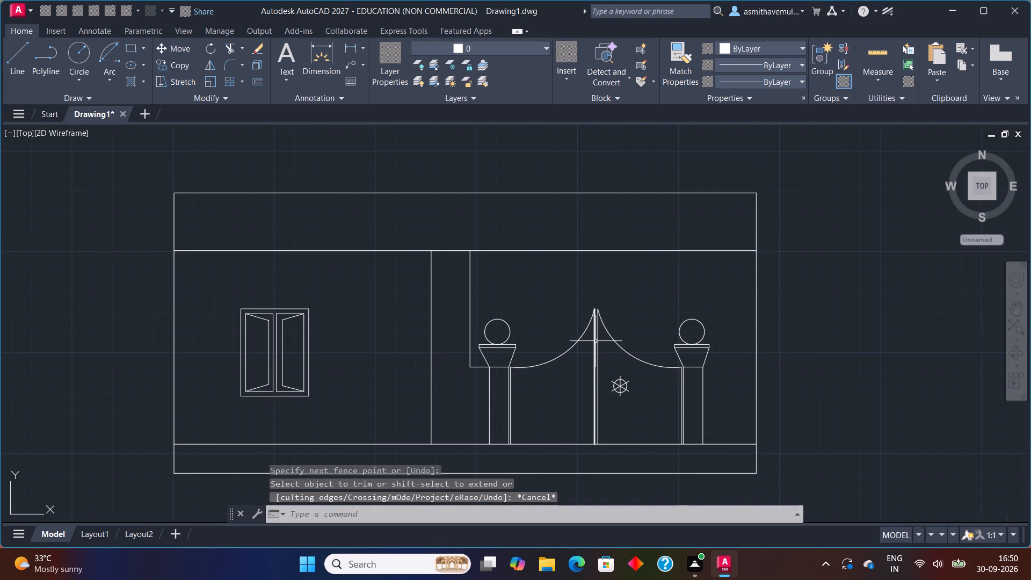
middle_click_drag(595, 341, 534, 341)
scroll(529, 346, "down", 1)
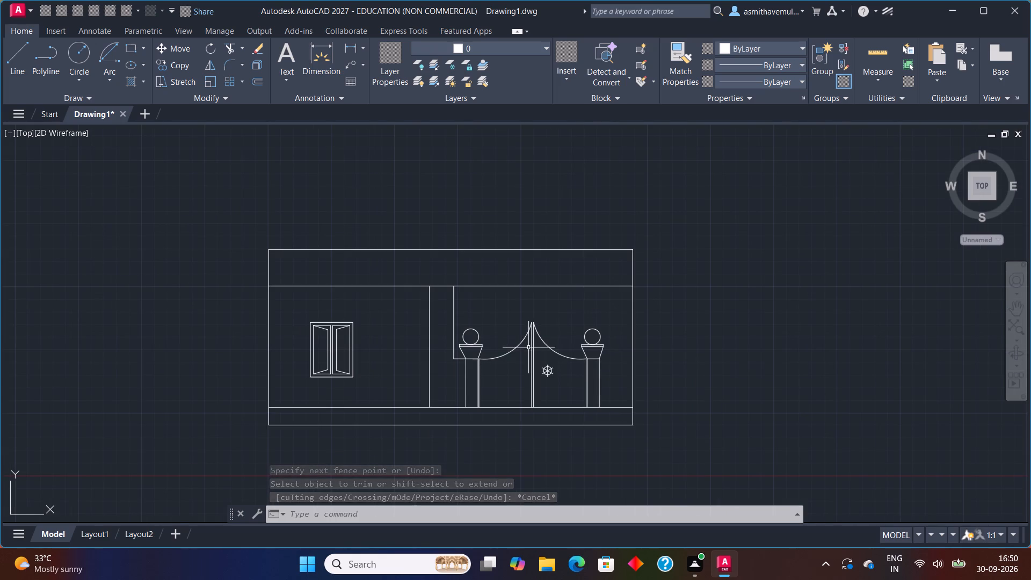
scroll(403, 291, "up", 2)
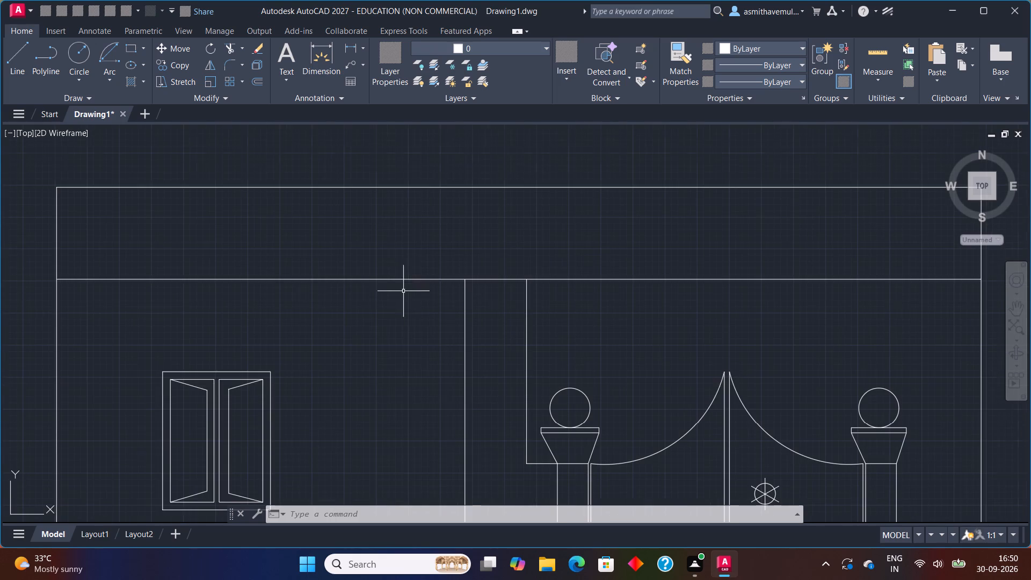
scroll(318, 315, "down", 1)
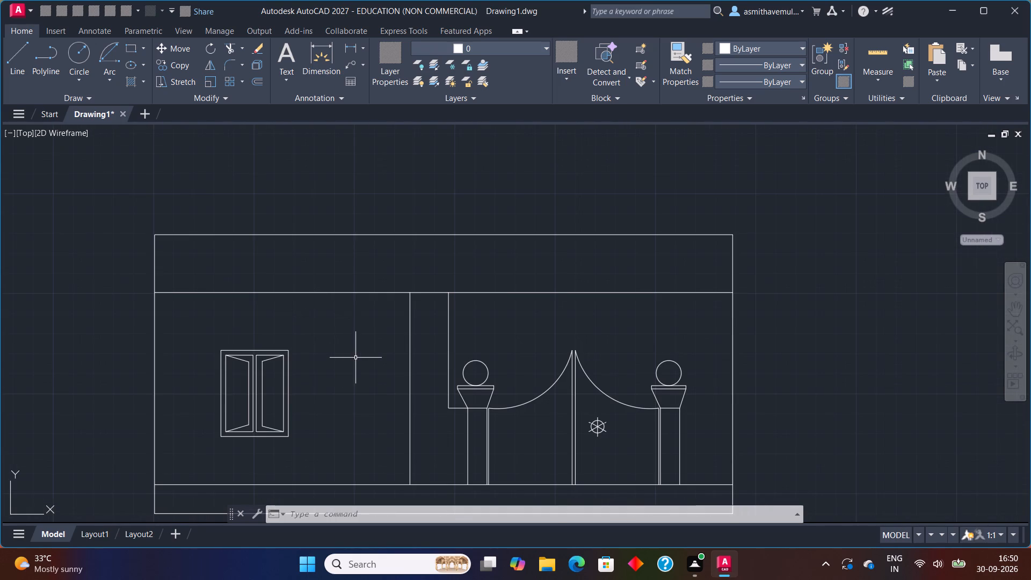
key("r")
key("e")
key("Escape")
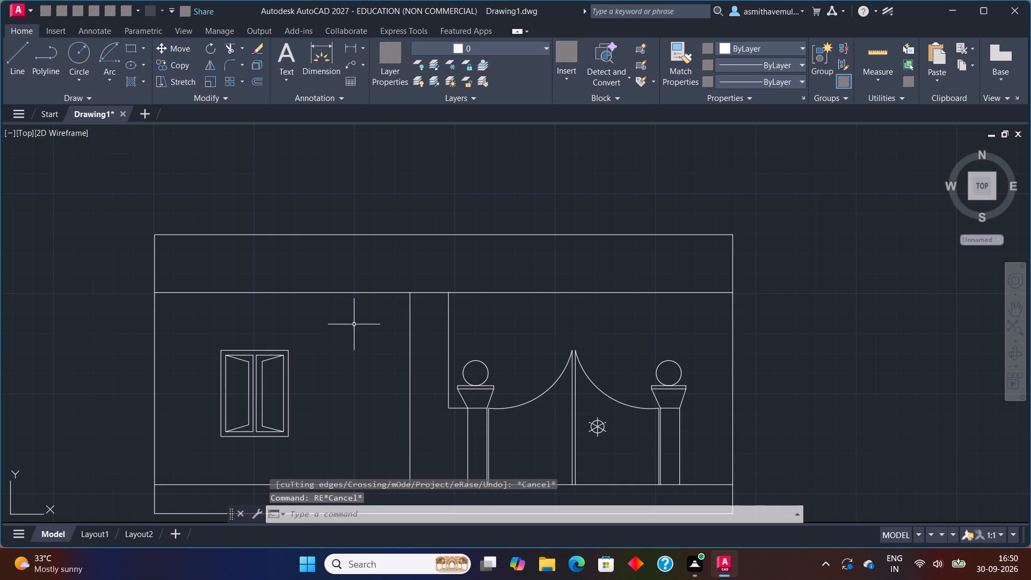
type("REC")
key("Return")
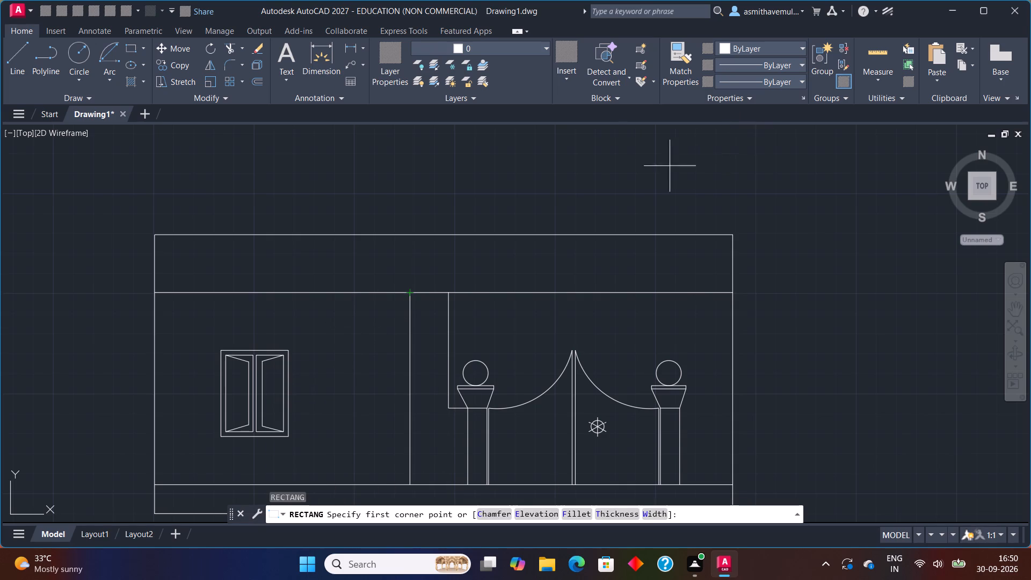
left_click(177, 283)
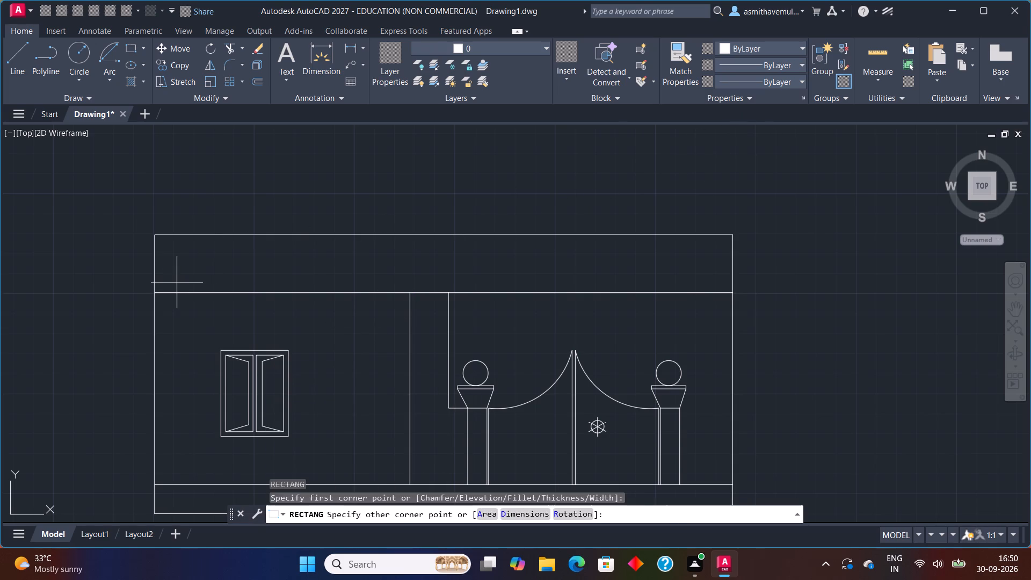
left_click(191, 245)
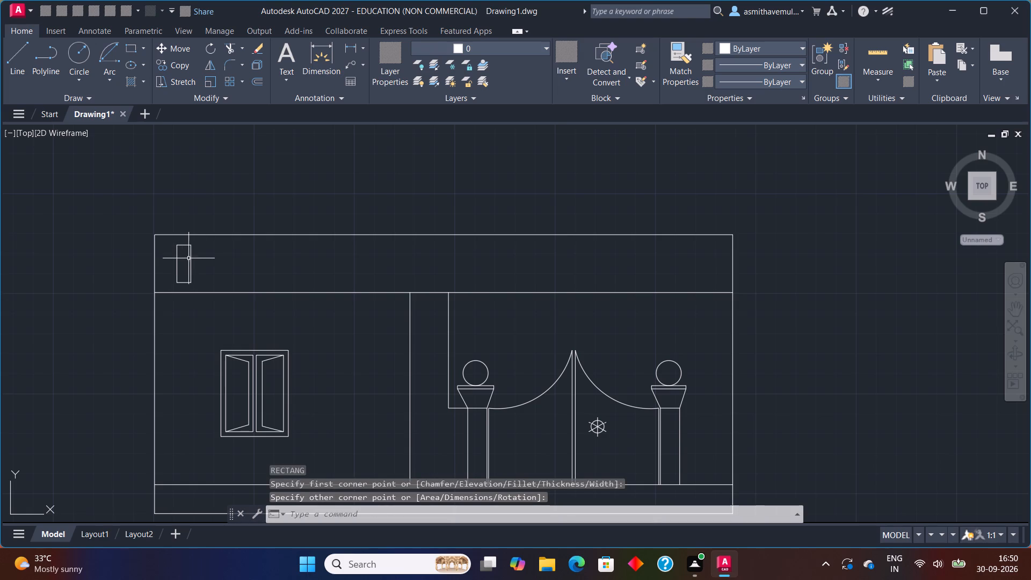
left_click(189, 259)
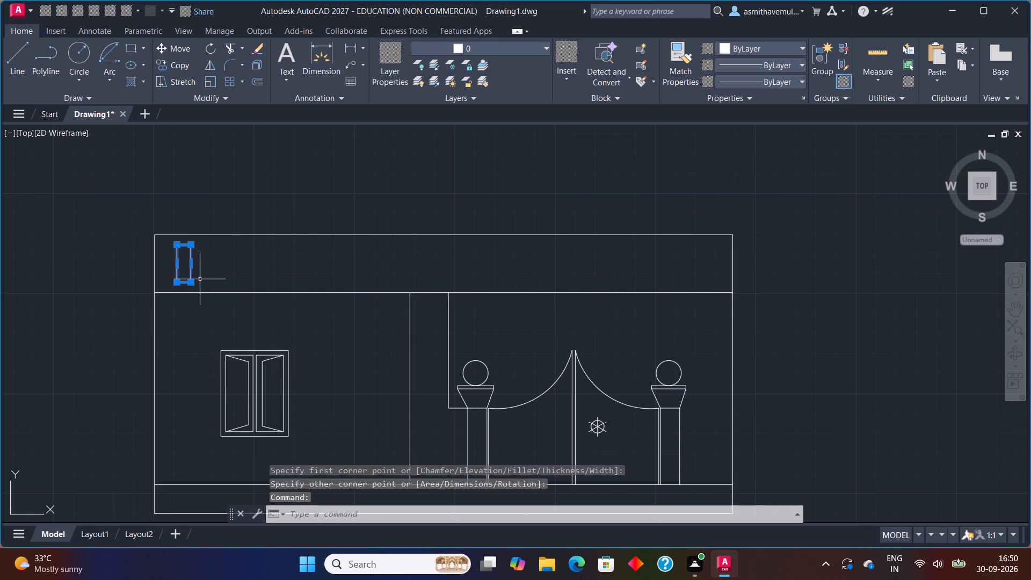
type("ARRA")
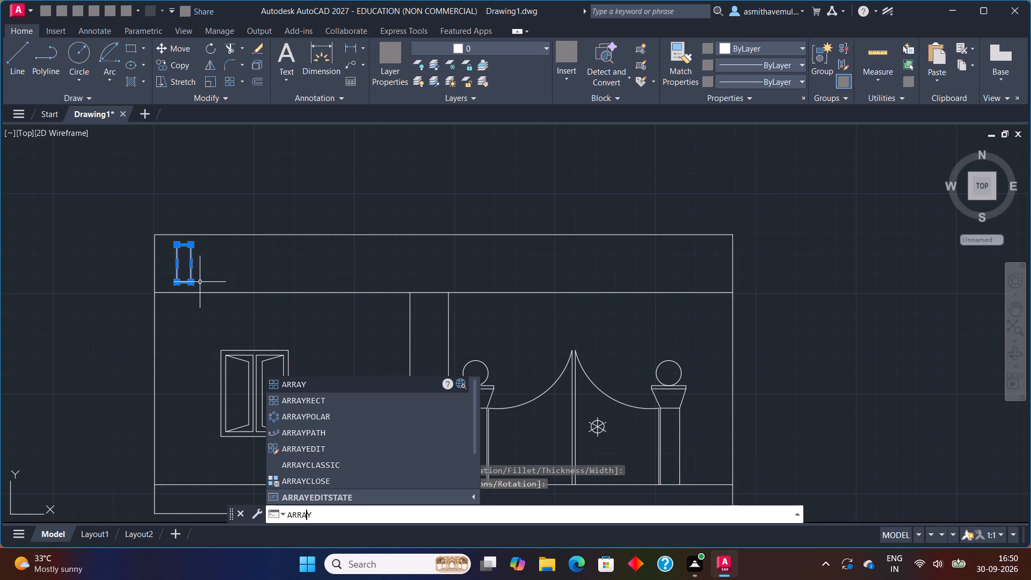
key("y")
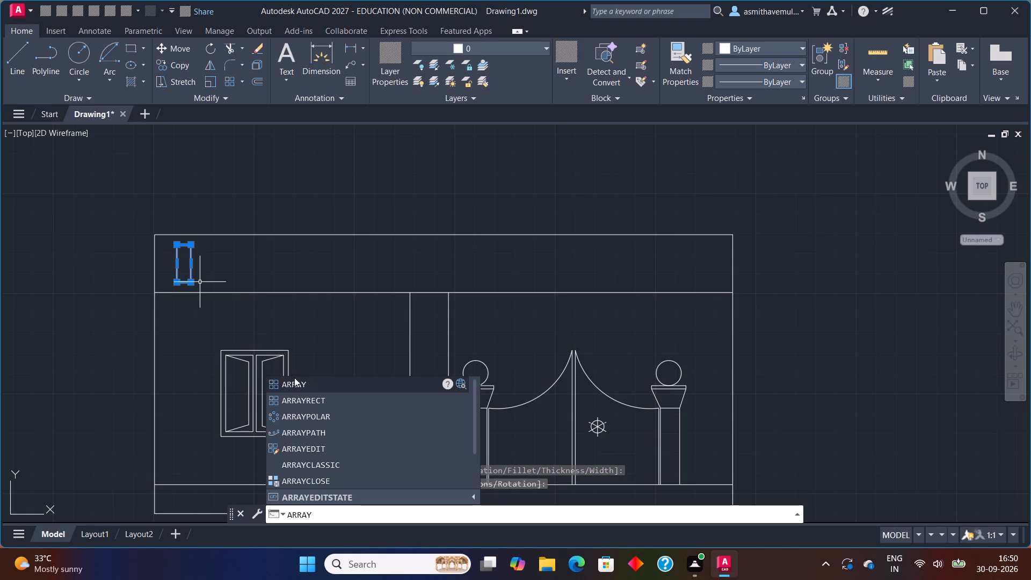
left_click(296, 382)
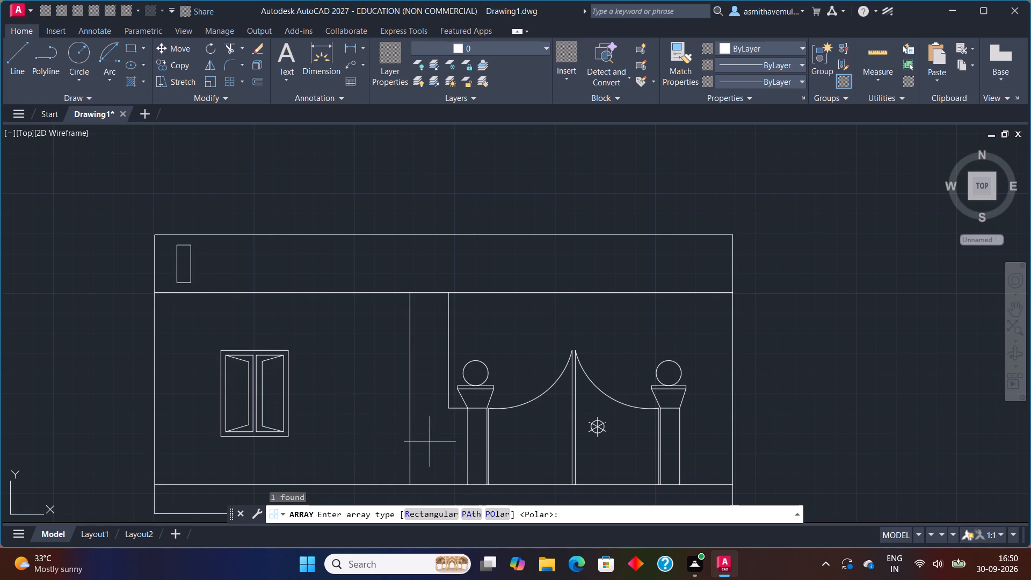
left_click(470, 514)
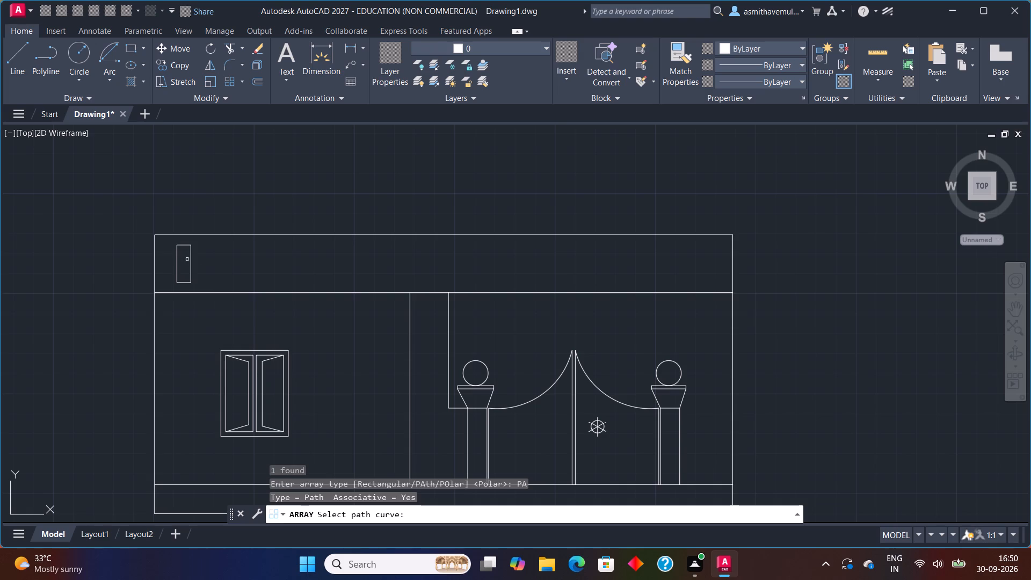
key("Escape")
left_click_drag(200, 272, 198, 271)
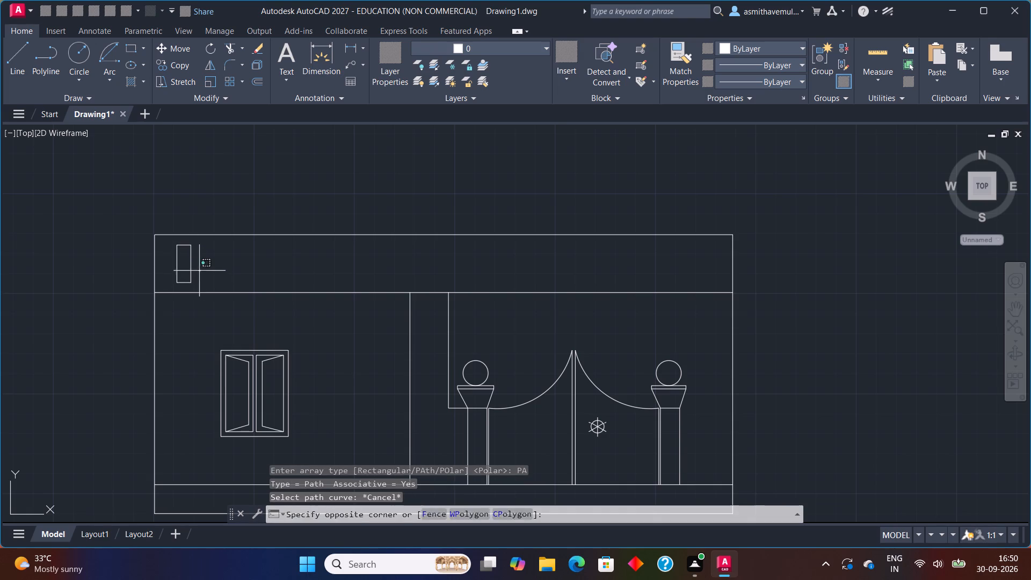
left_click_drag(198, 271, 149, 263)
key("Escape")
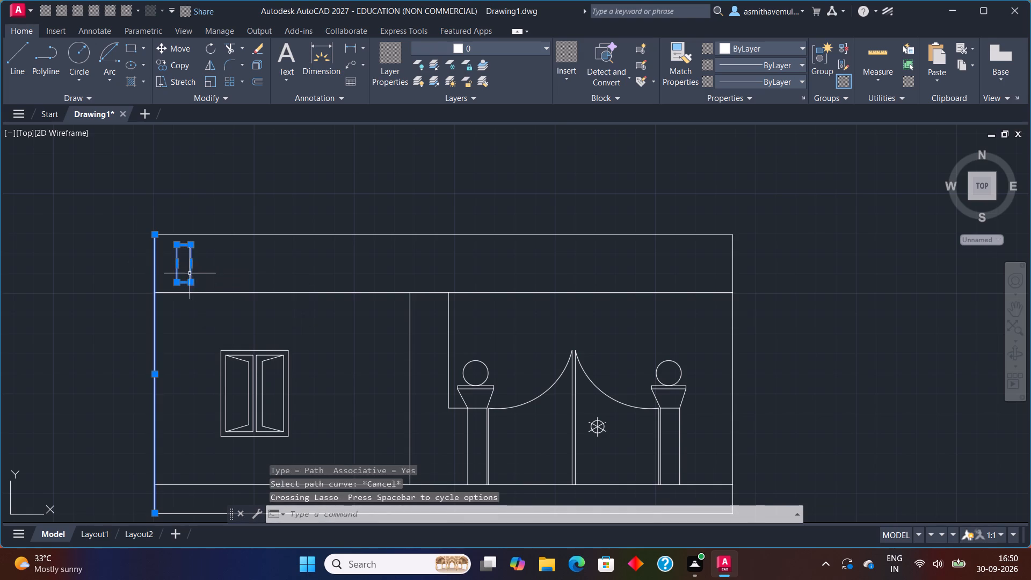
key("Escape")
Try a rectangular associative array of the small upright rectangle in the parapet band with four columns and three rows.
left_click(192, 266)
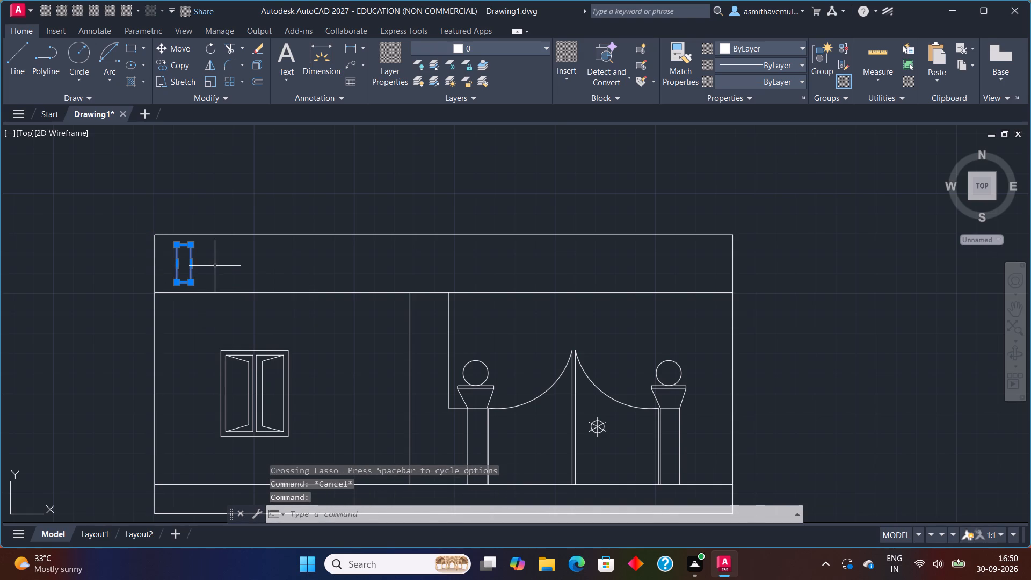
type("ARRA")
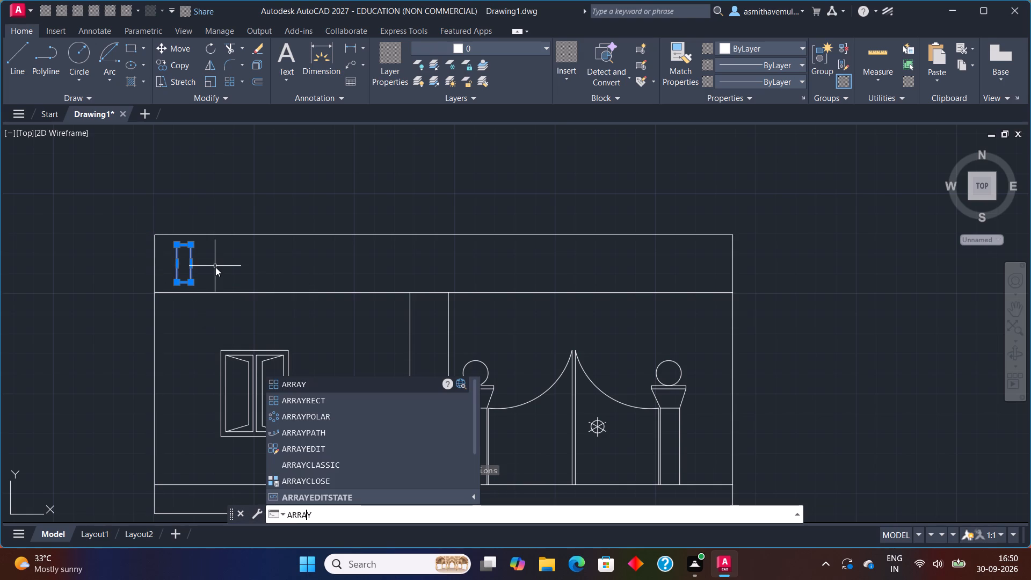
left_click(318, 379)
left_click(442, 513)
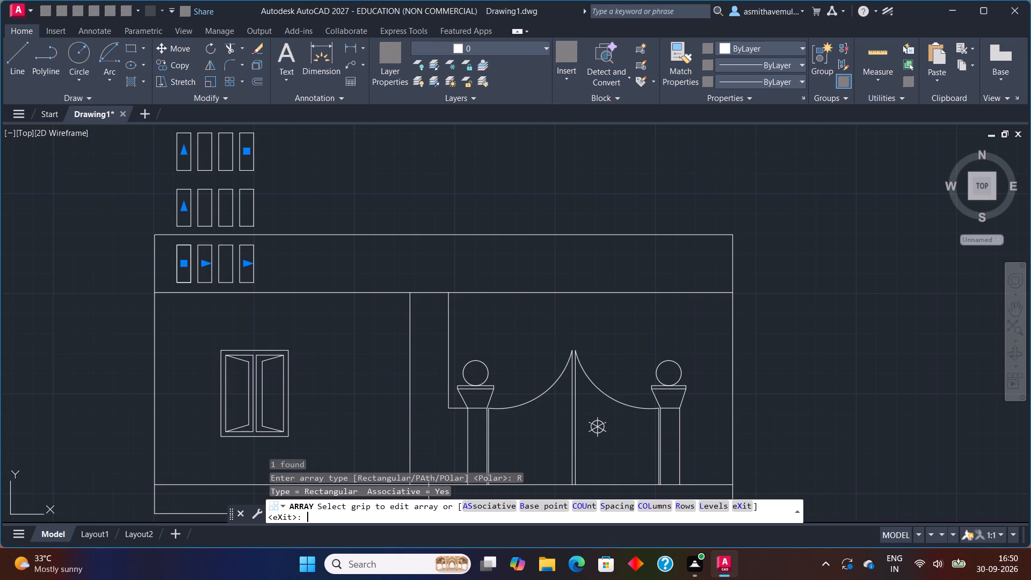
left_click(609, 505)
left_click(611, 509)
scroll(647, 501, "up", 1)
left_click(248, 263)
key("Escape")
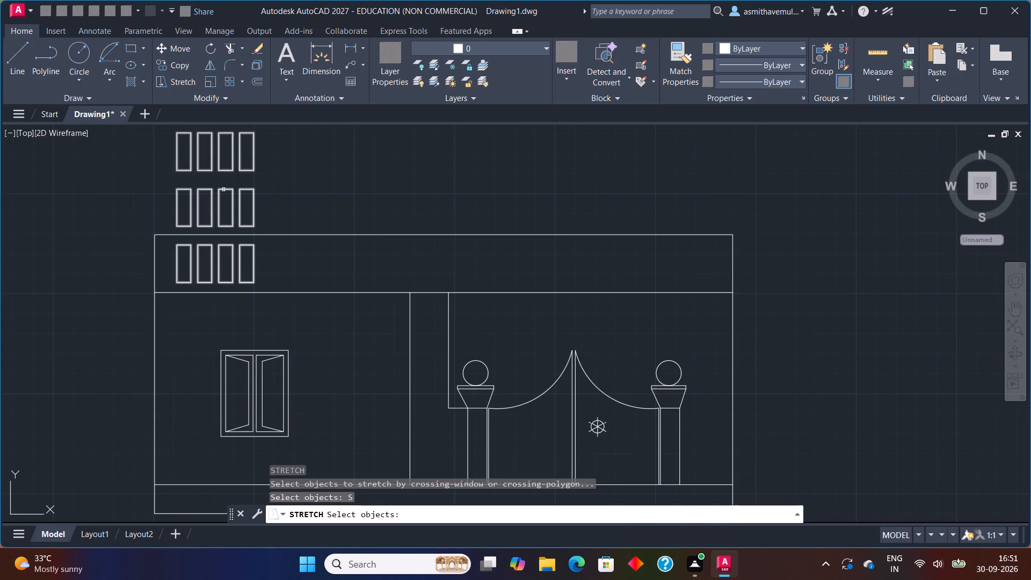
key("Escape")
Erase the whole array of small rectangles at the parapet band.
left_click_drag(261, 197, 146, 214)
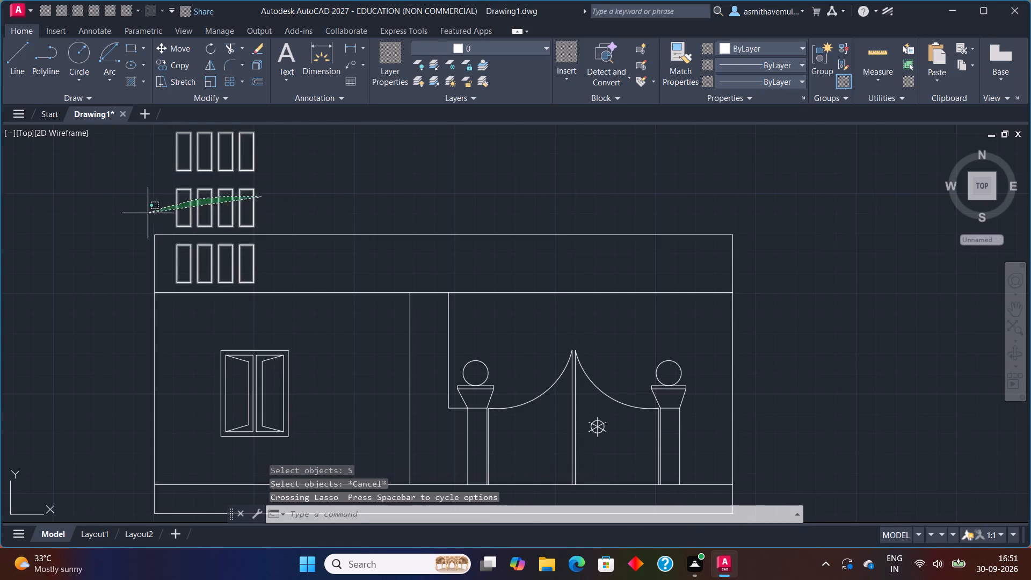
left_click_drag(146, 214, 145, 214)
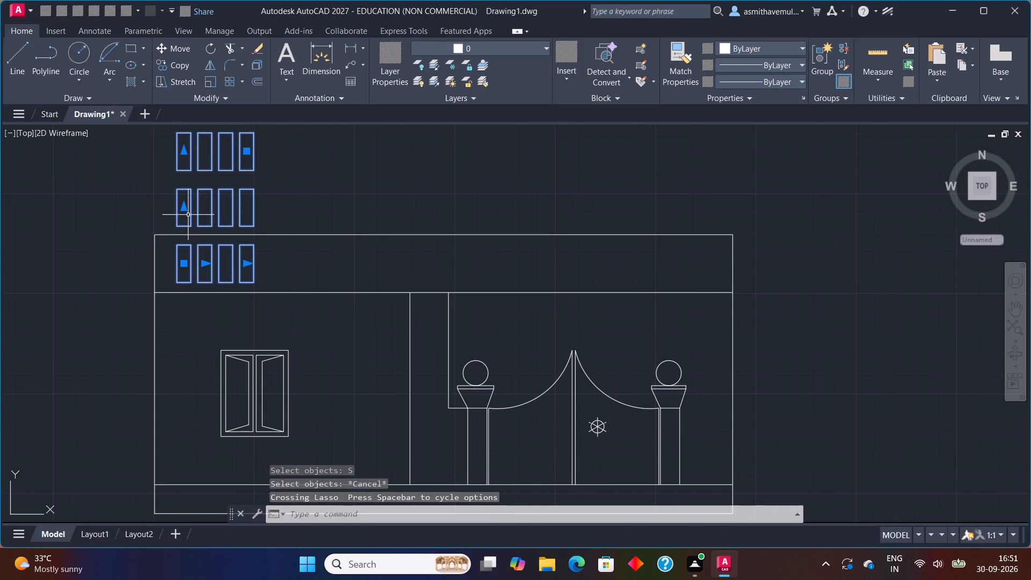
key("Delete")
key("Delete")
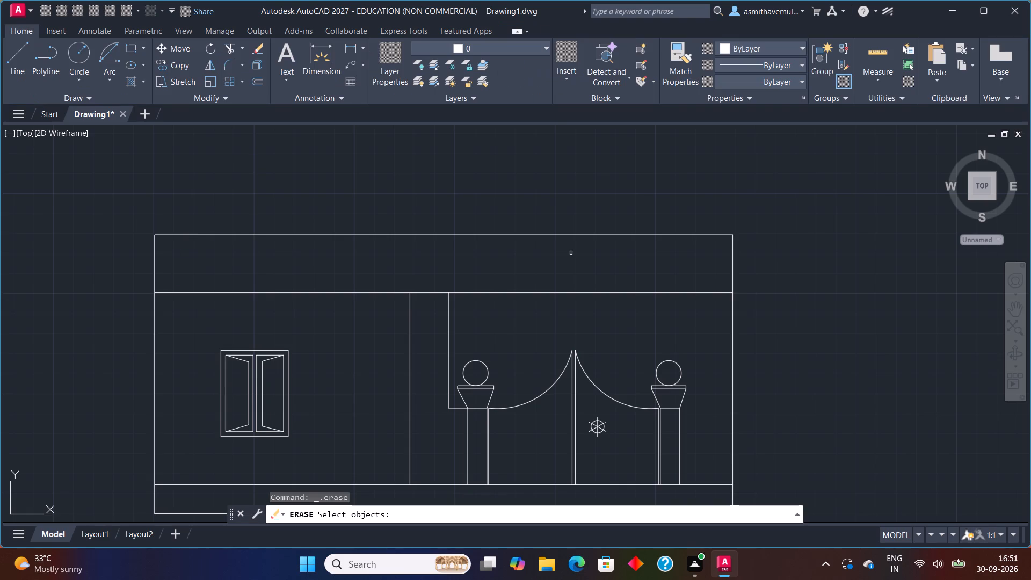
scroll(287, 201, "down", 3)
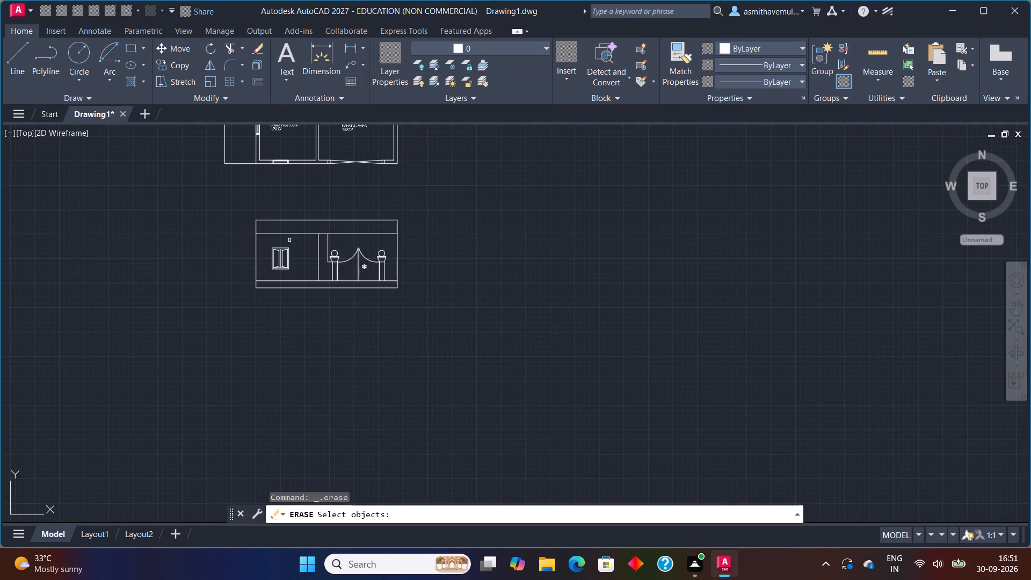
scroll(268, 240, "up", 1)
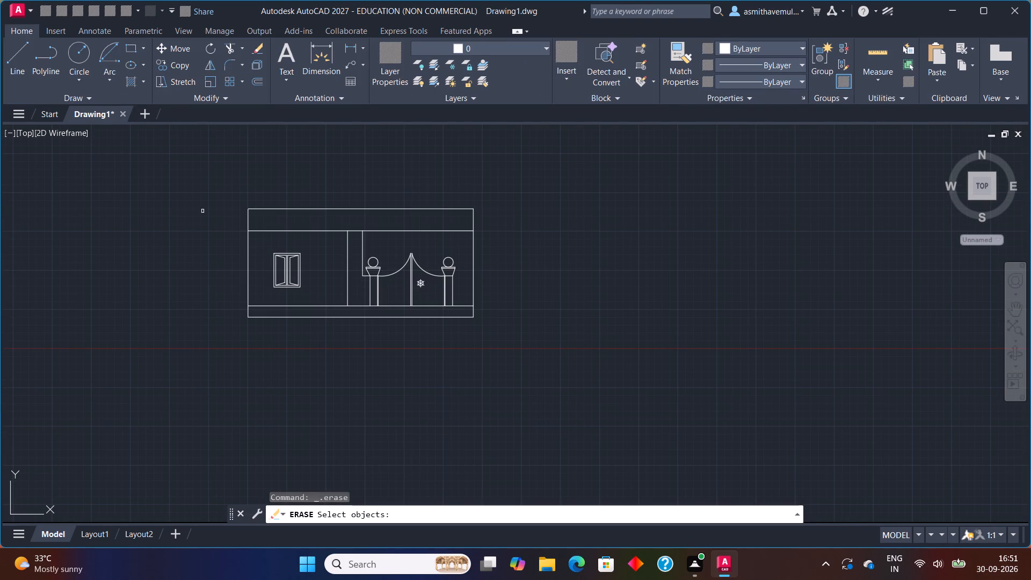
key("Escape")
Draw an upright rectangle near the left end of the parapet band, spanning most of the band's height.
scroll(326, 231, "up", 2)
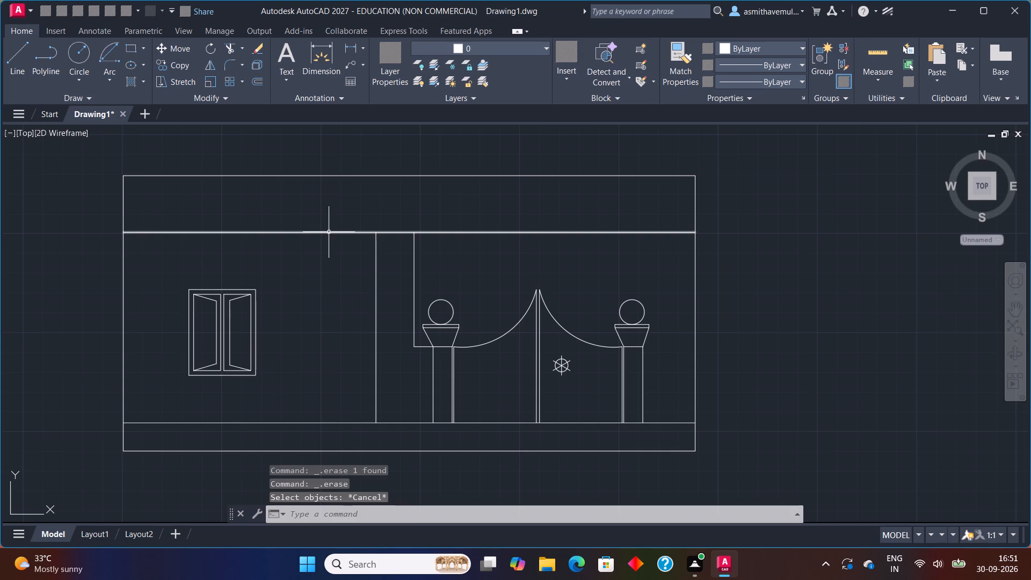
type("REC")
key("Return")
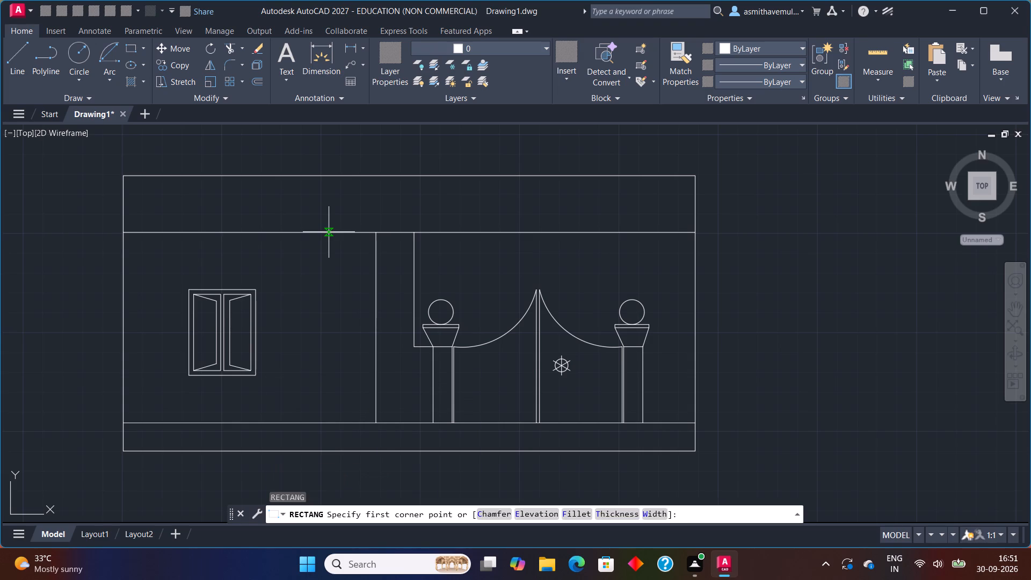
scroll(184, 235, "up", 1)
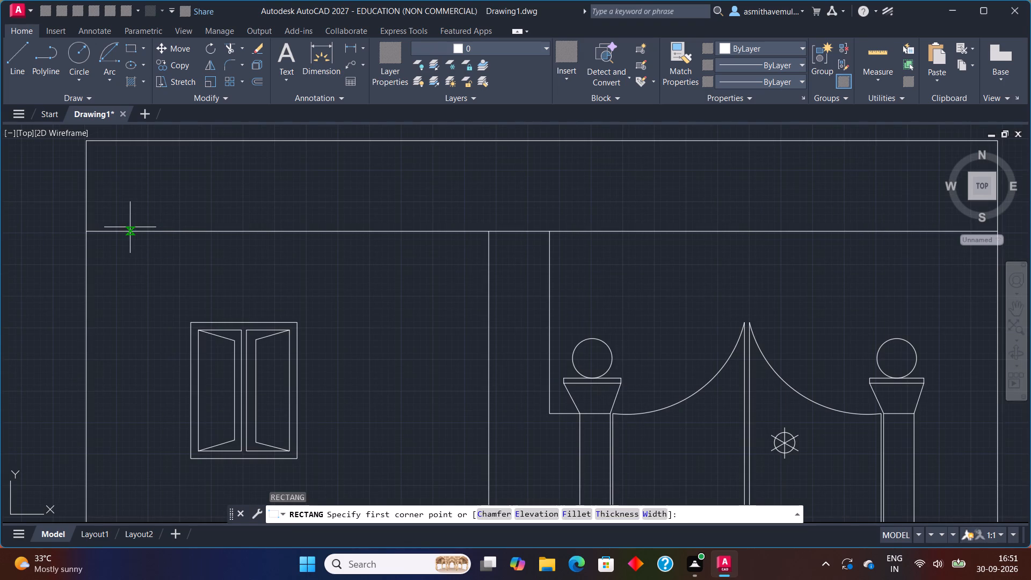
left_click(119, 222)
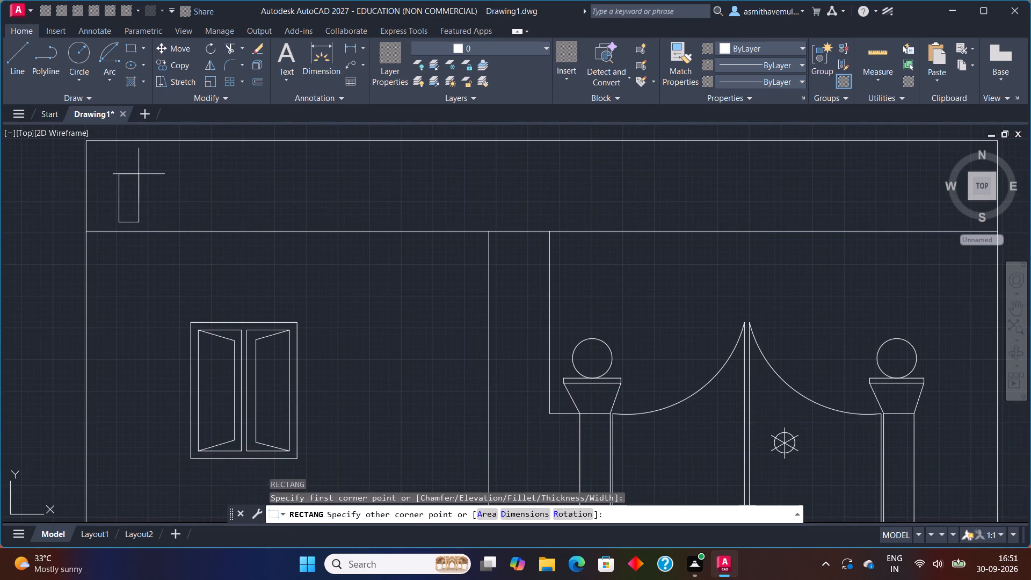
left_click(142, 152)
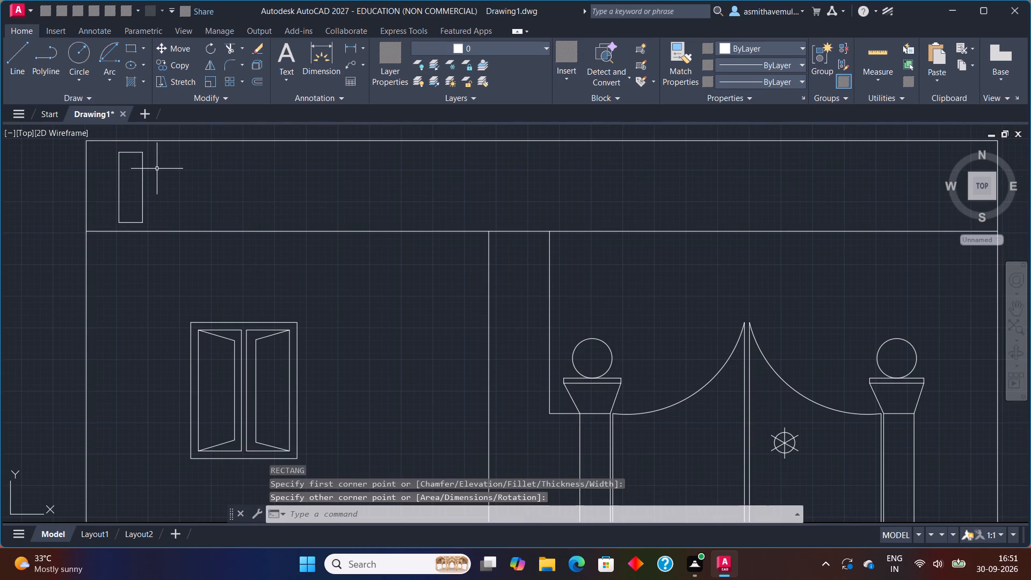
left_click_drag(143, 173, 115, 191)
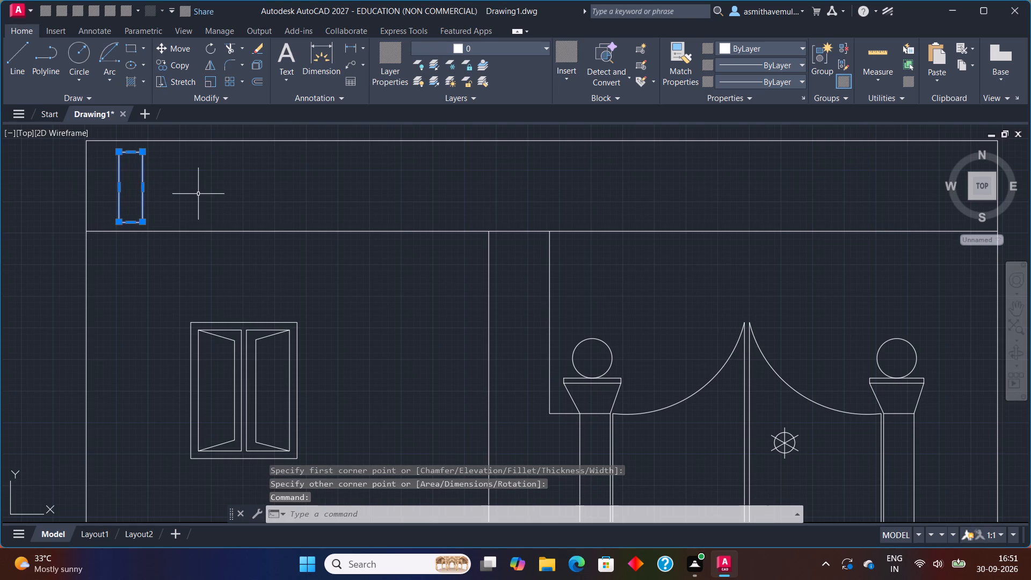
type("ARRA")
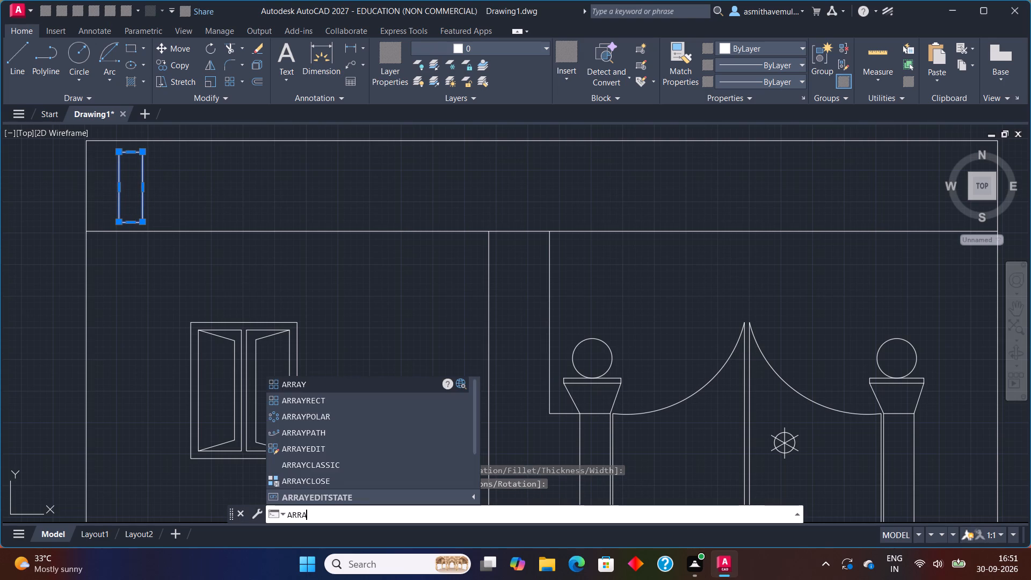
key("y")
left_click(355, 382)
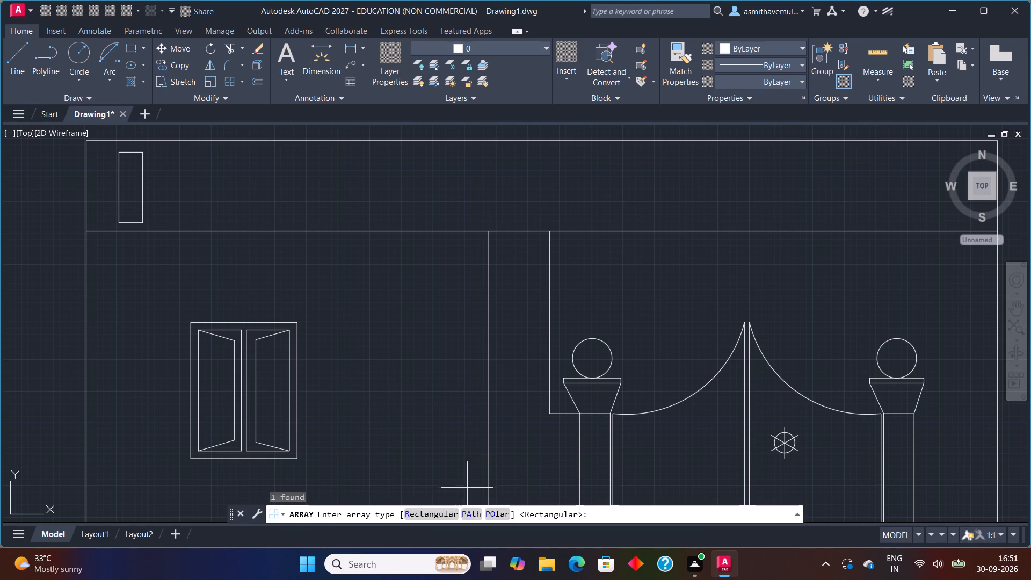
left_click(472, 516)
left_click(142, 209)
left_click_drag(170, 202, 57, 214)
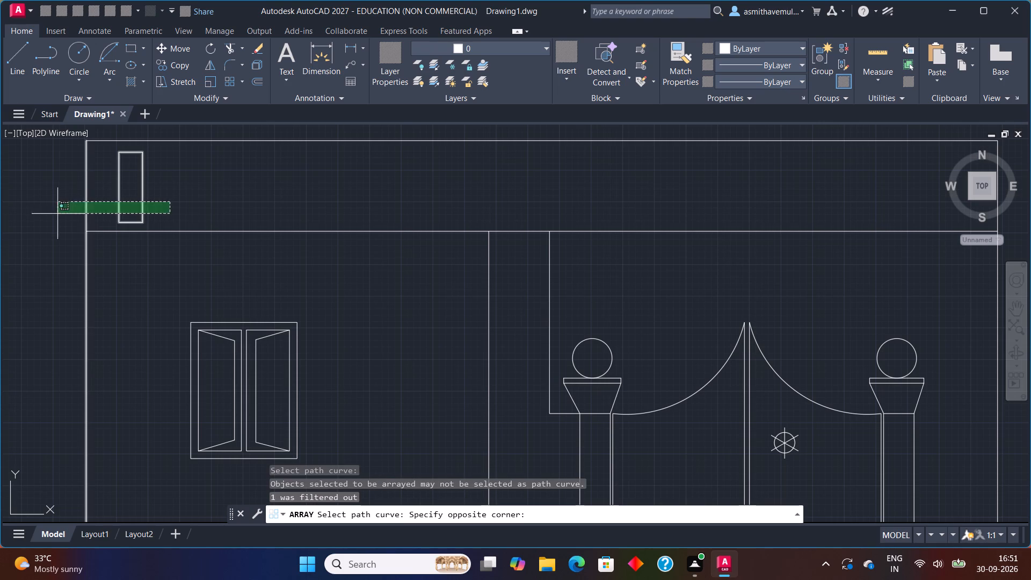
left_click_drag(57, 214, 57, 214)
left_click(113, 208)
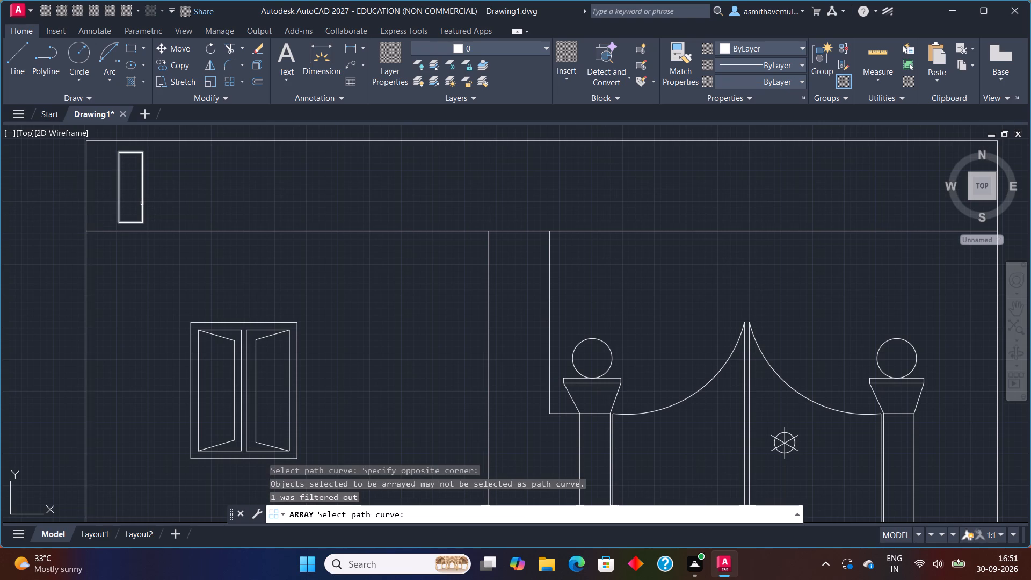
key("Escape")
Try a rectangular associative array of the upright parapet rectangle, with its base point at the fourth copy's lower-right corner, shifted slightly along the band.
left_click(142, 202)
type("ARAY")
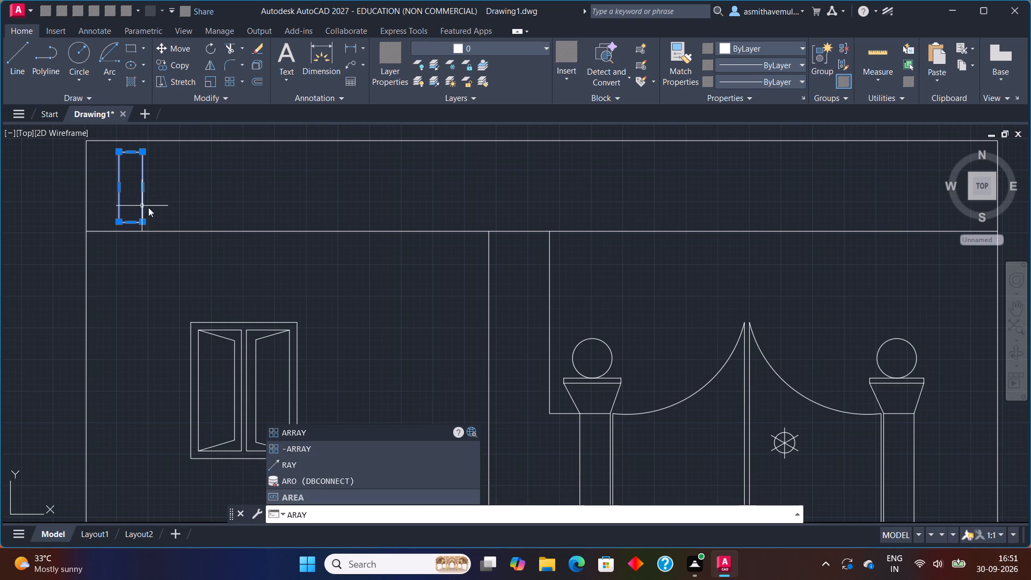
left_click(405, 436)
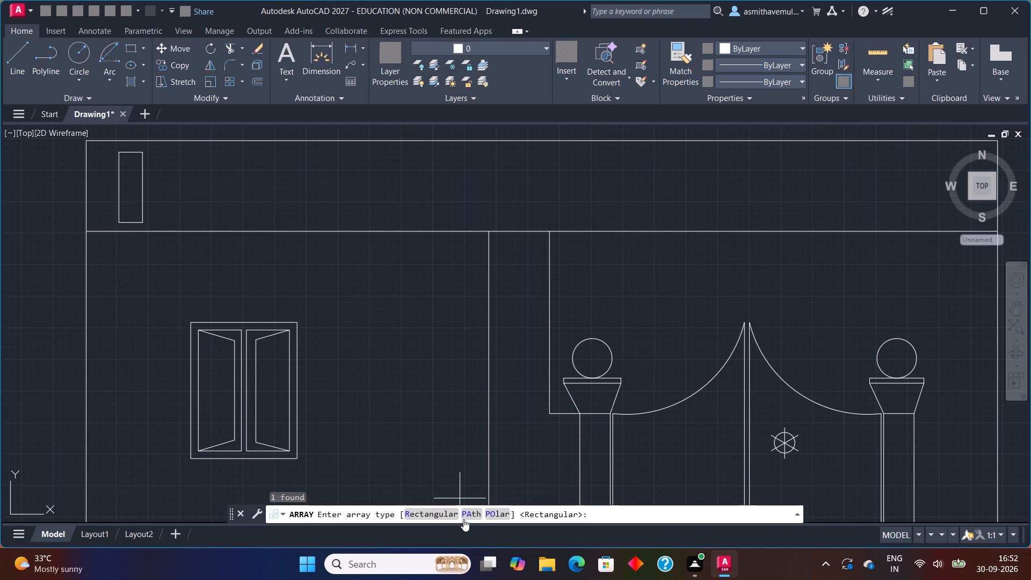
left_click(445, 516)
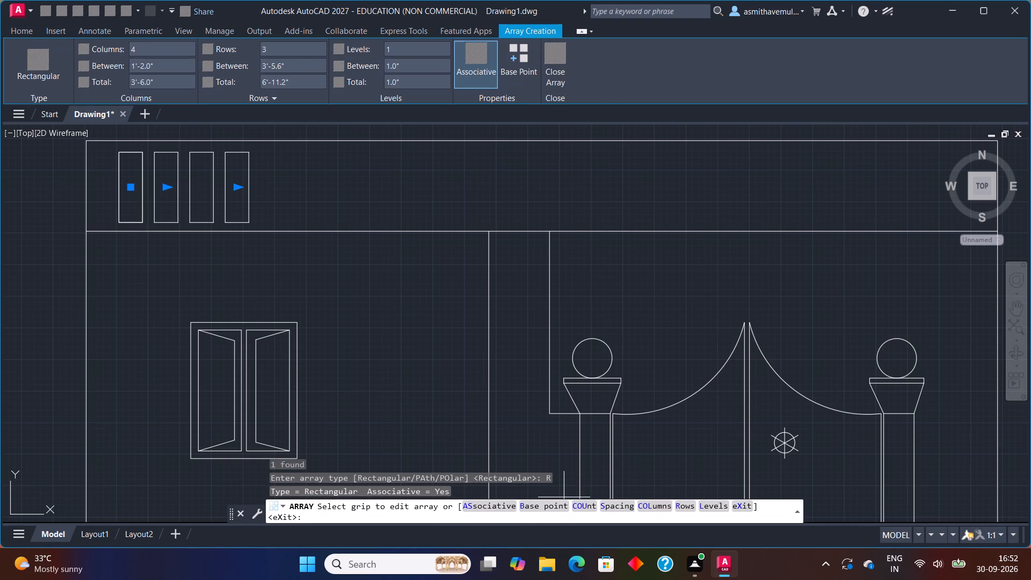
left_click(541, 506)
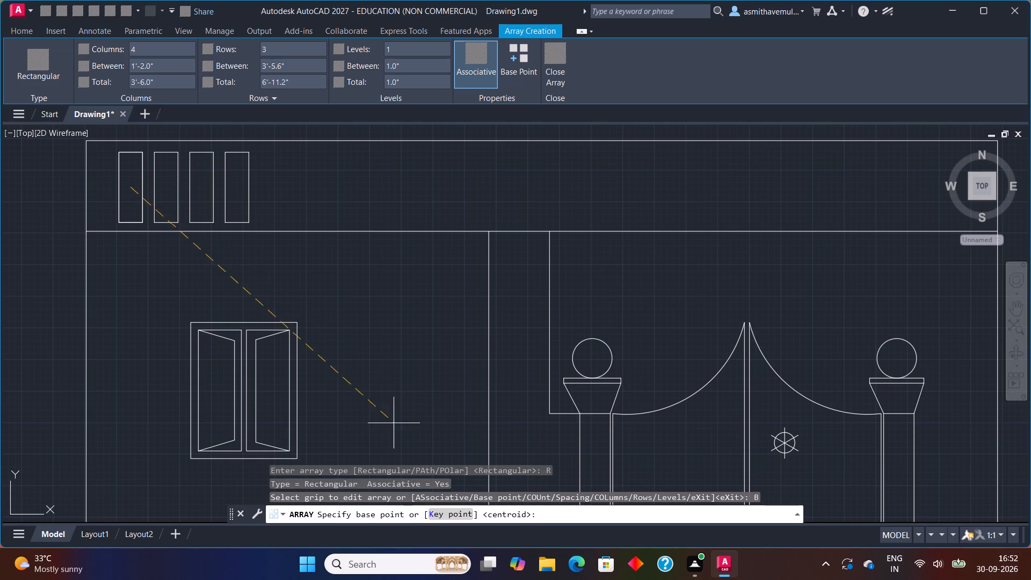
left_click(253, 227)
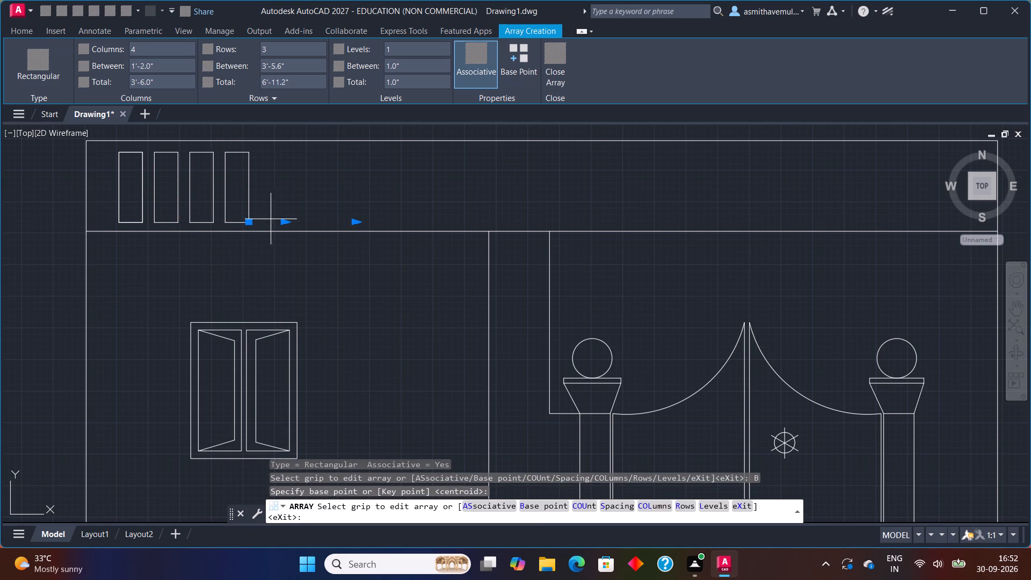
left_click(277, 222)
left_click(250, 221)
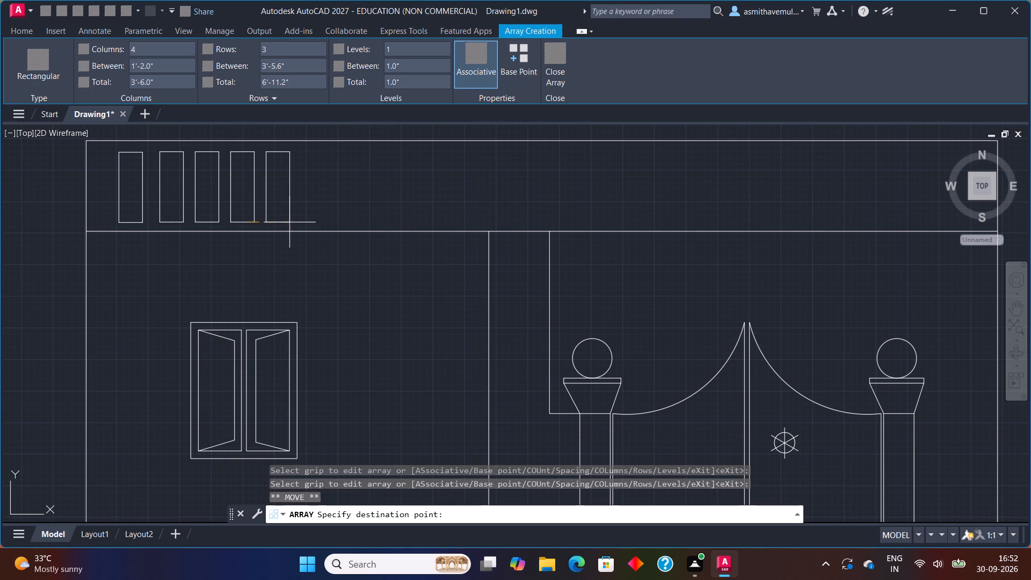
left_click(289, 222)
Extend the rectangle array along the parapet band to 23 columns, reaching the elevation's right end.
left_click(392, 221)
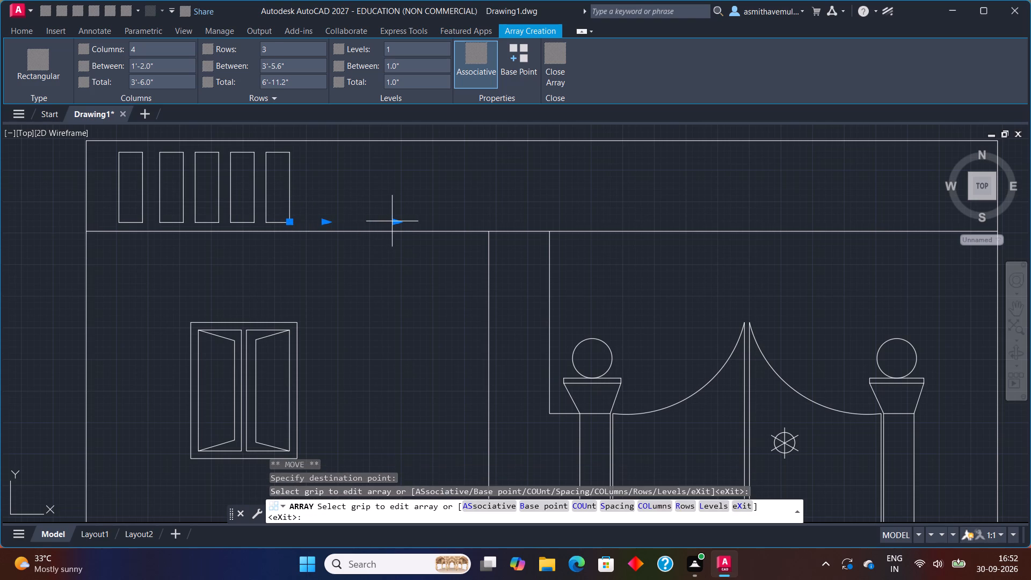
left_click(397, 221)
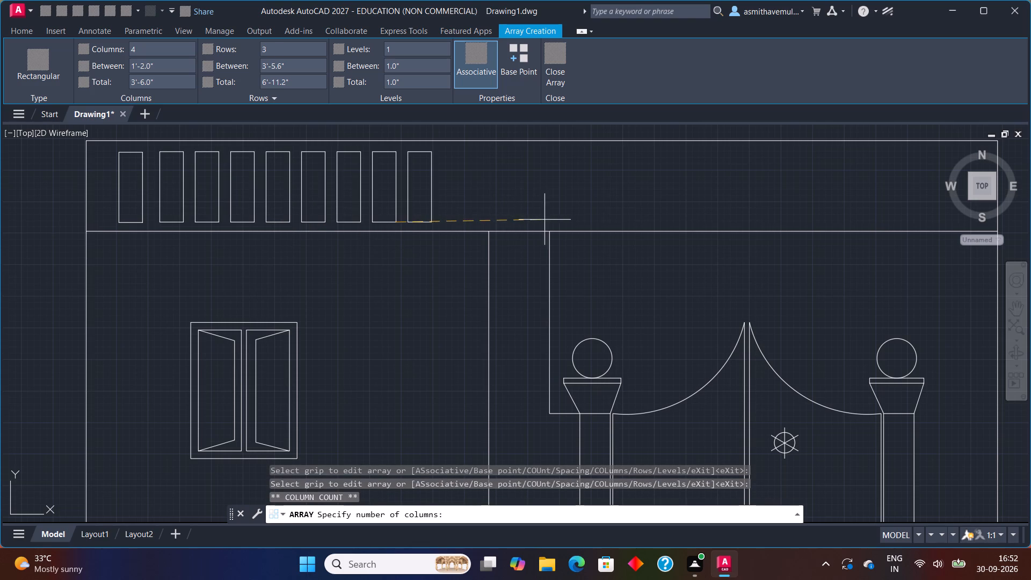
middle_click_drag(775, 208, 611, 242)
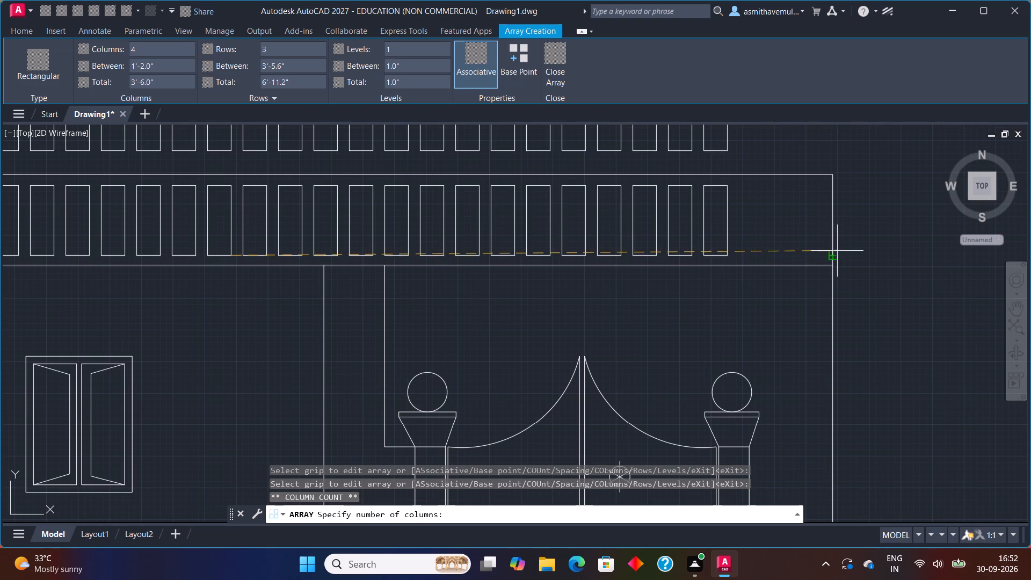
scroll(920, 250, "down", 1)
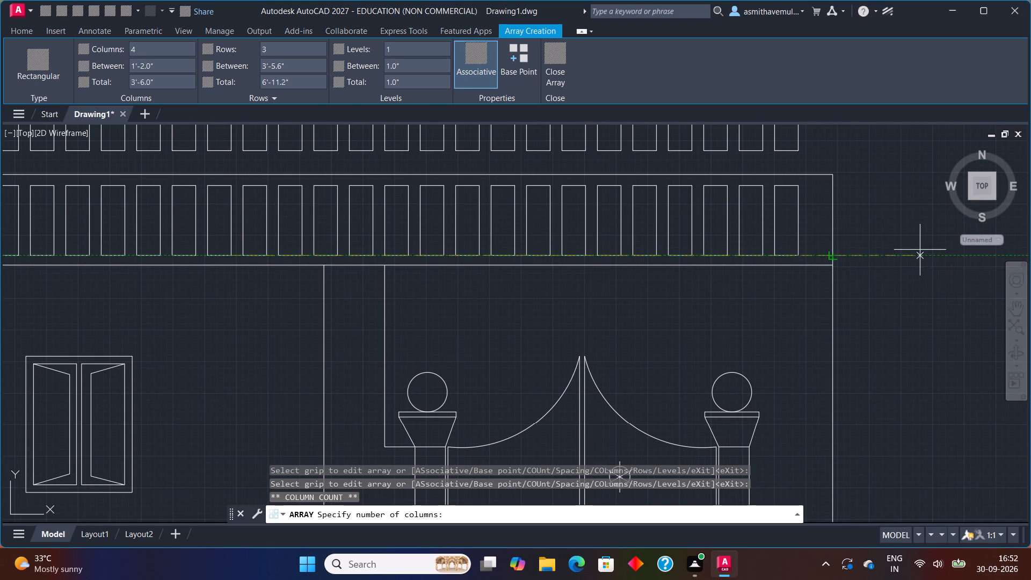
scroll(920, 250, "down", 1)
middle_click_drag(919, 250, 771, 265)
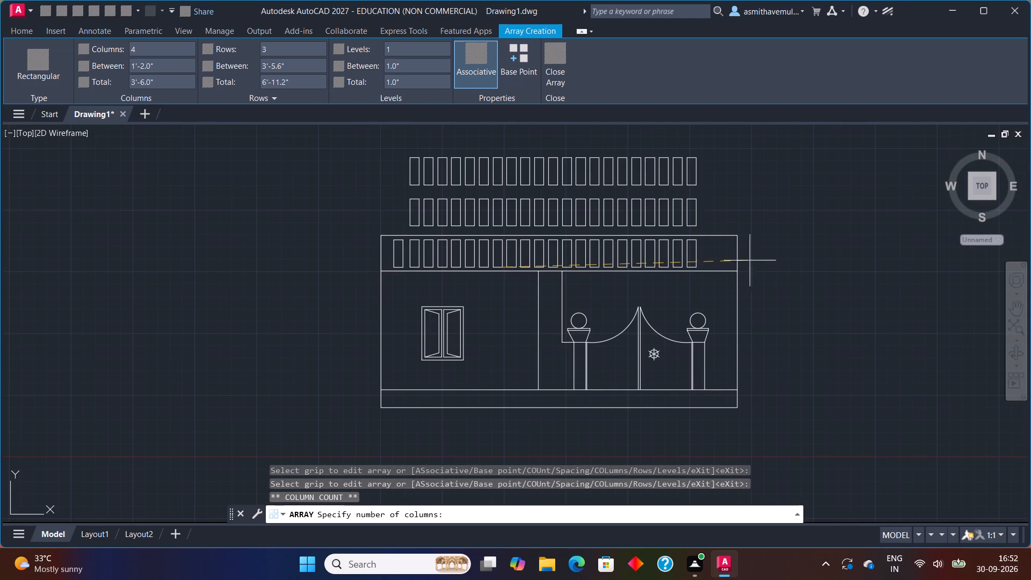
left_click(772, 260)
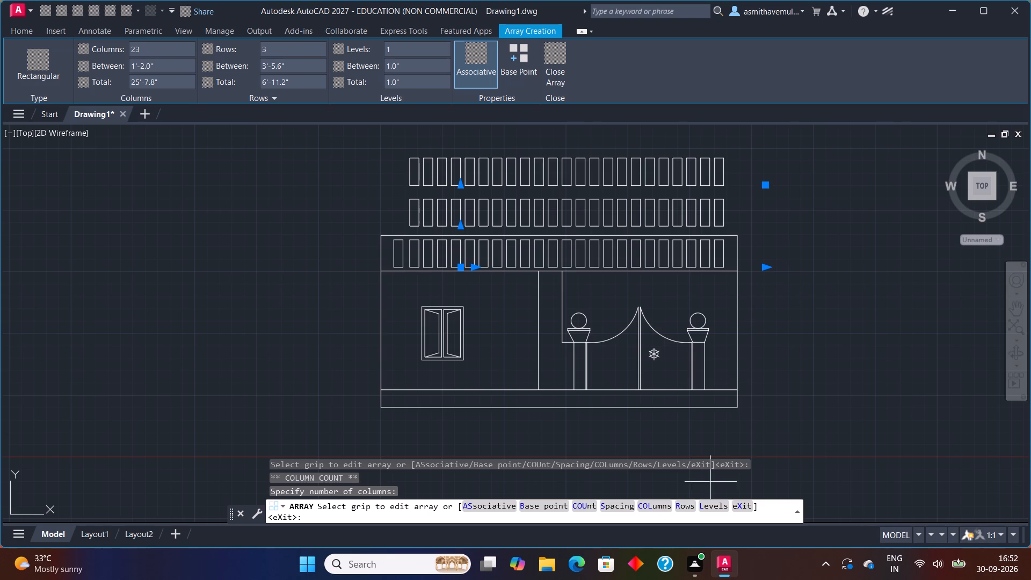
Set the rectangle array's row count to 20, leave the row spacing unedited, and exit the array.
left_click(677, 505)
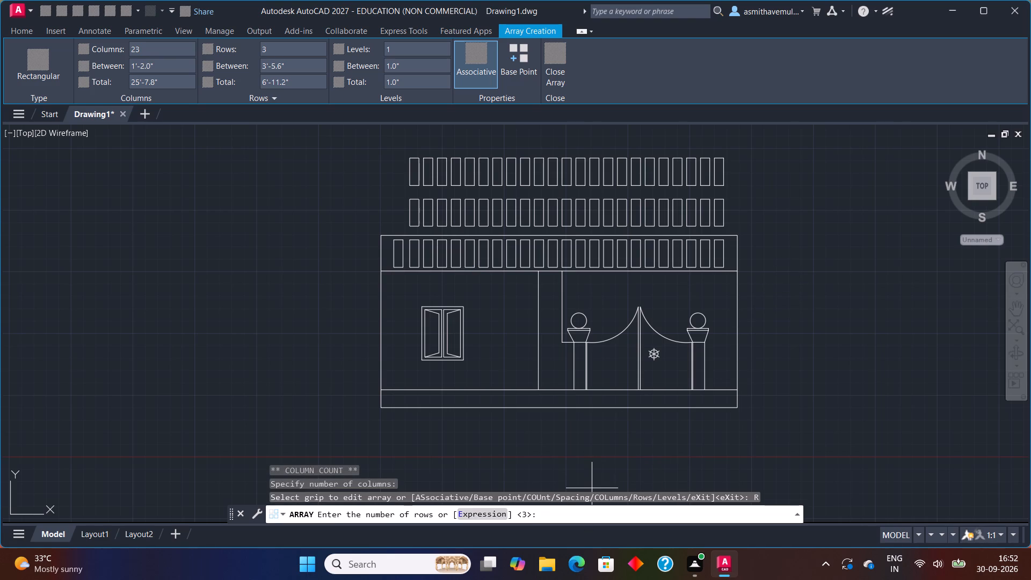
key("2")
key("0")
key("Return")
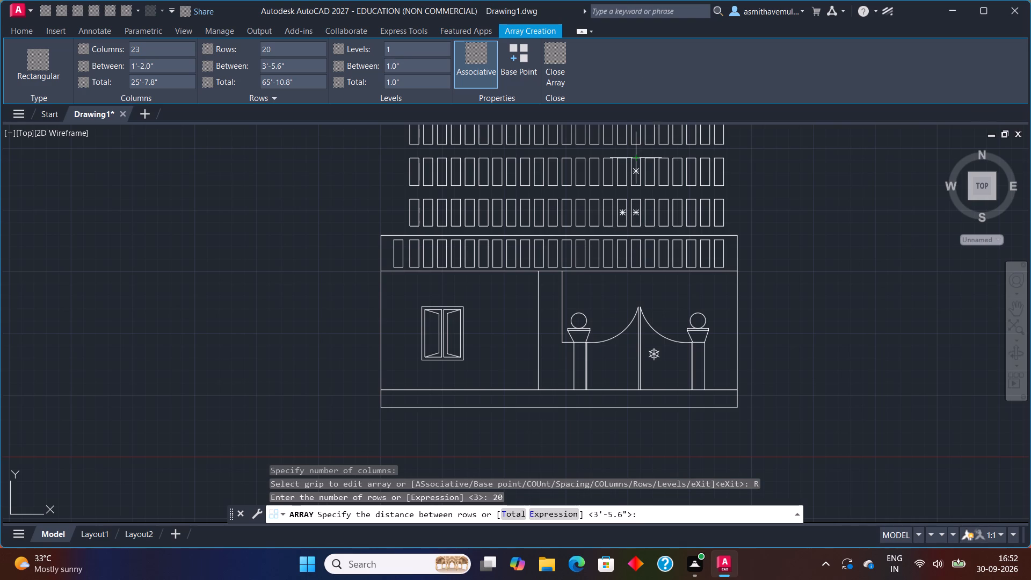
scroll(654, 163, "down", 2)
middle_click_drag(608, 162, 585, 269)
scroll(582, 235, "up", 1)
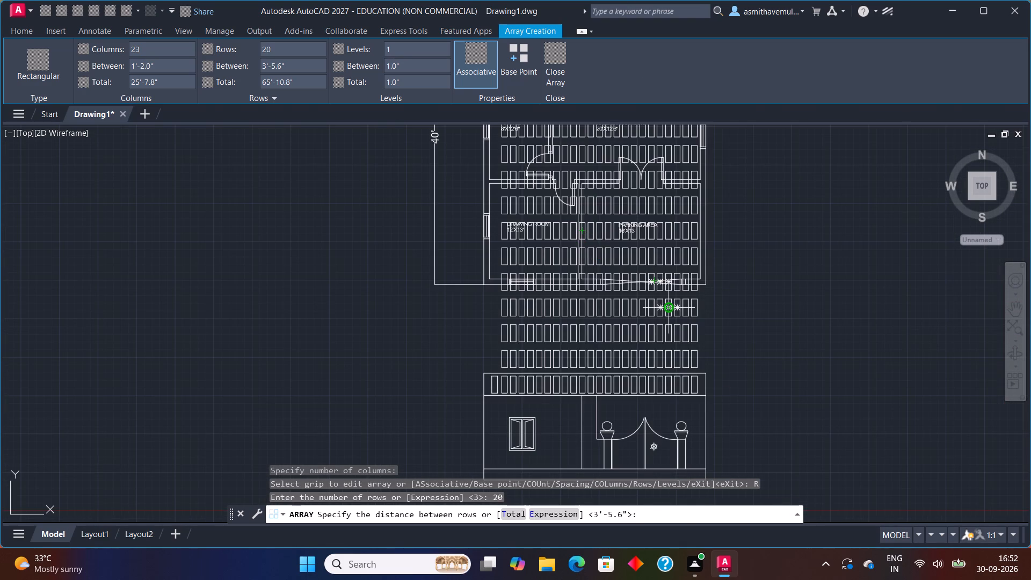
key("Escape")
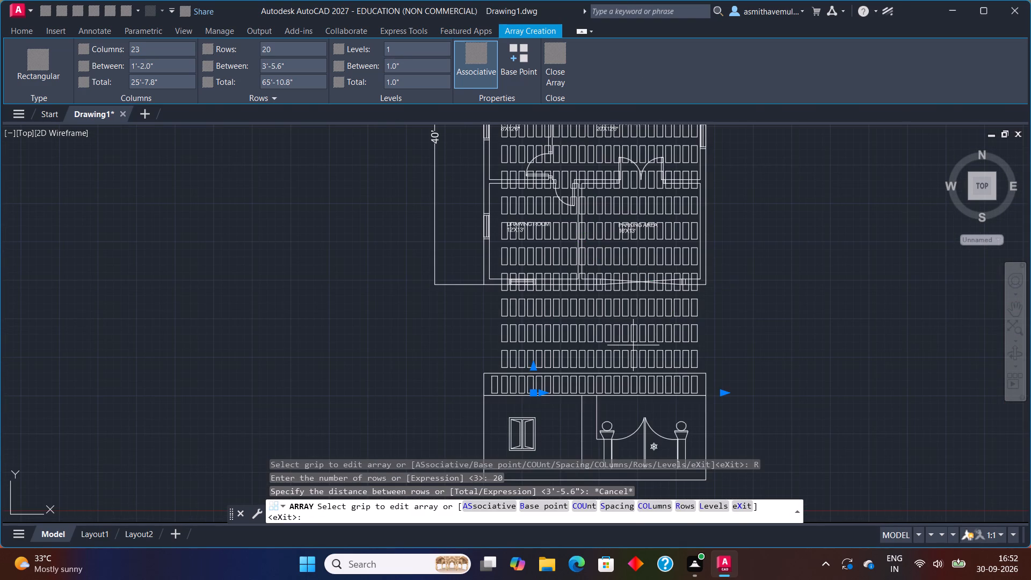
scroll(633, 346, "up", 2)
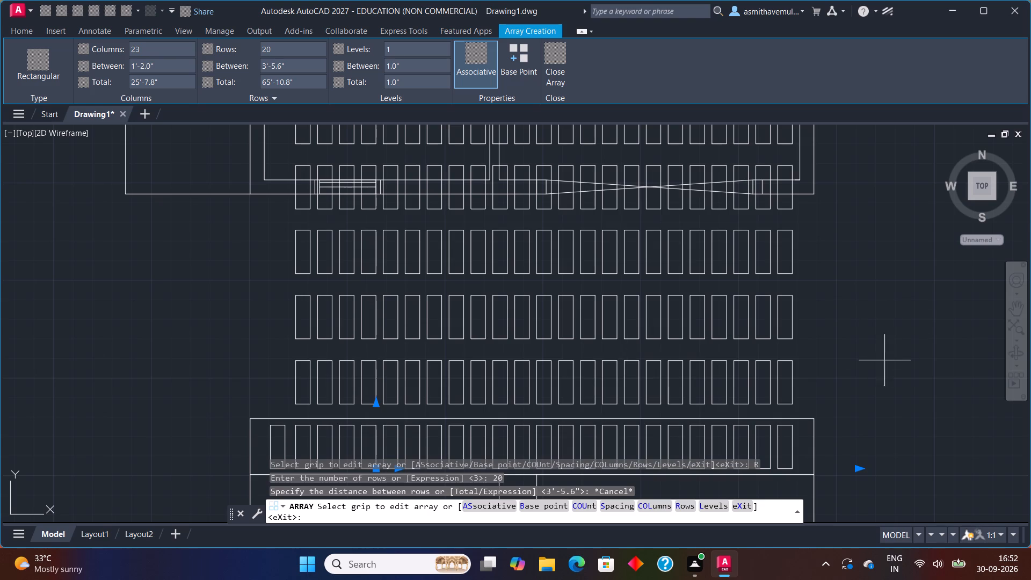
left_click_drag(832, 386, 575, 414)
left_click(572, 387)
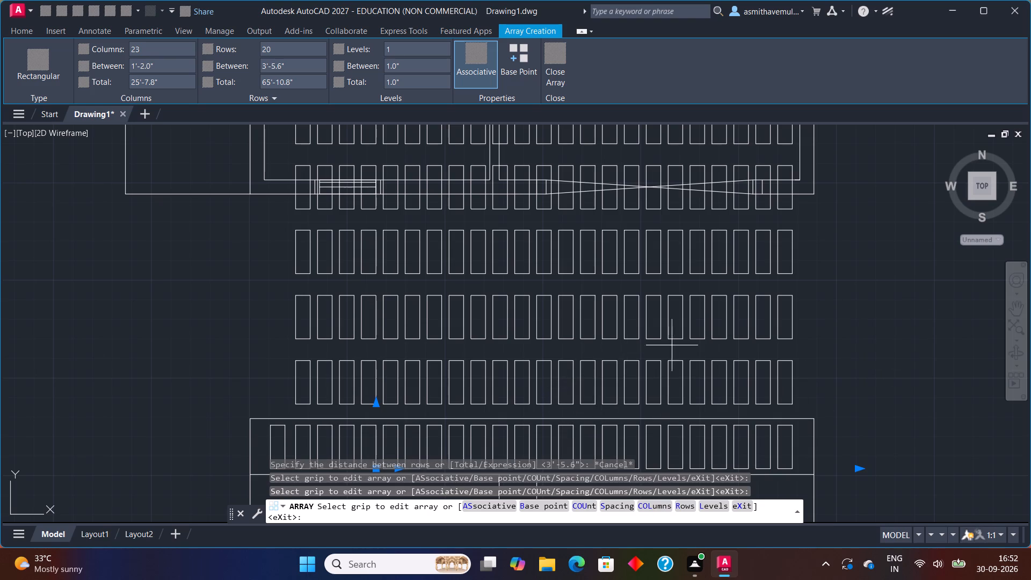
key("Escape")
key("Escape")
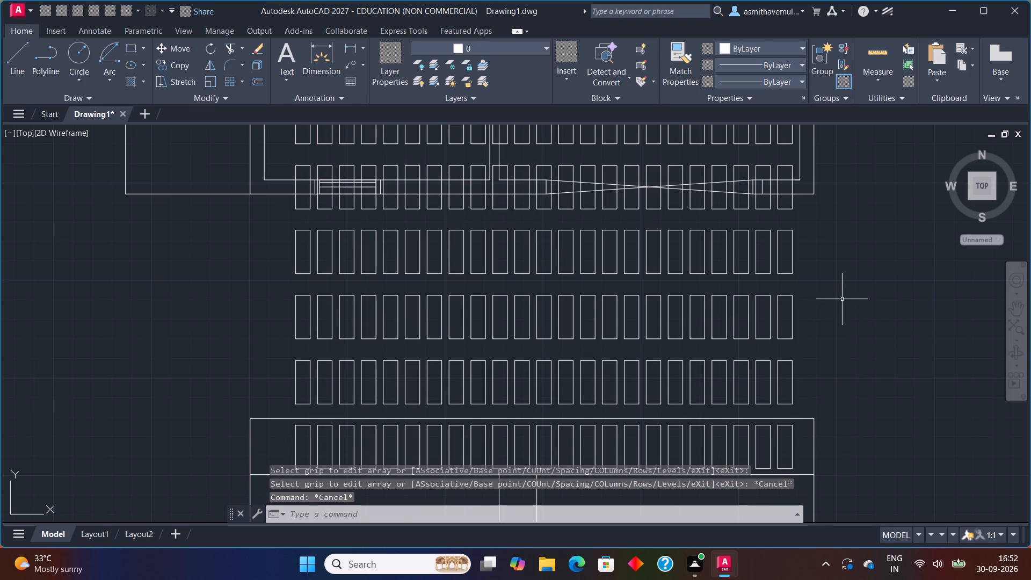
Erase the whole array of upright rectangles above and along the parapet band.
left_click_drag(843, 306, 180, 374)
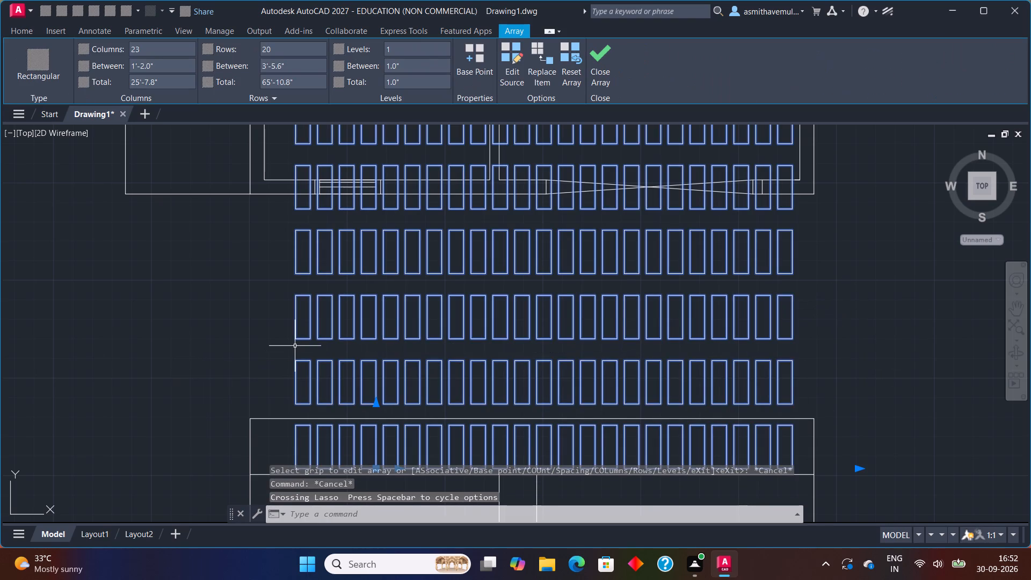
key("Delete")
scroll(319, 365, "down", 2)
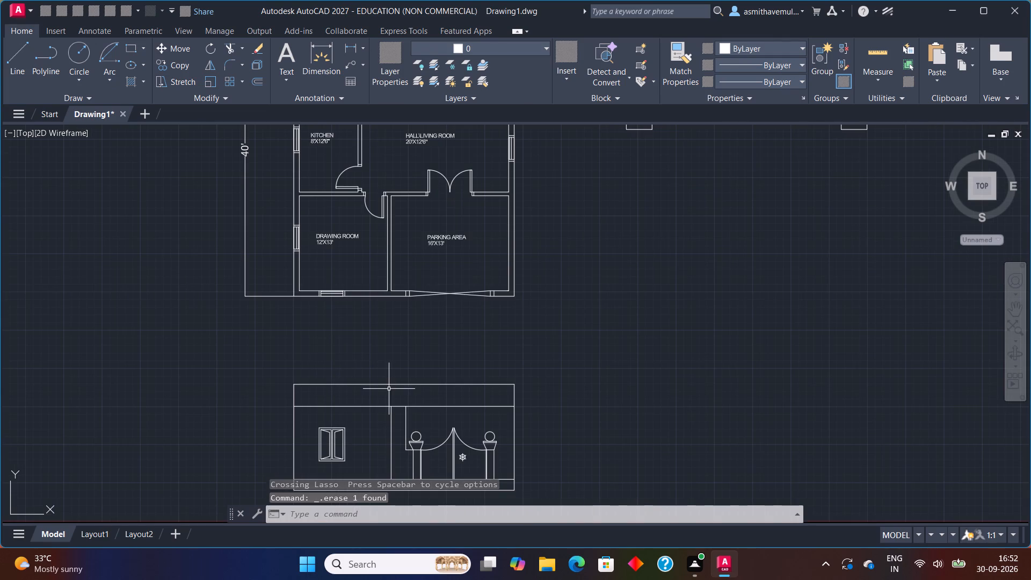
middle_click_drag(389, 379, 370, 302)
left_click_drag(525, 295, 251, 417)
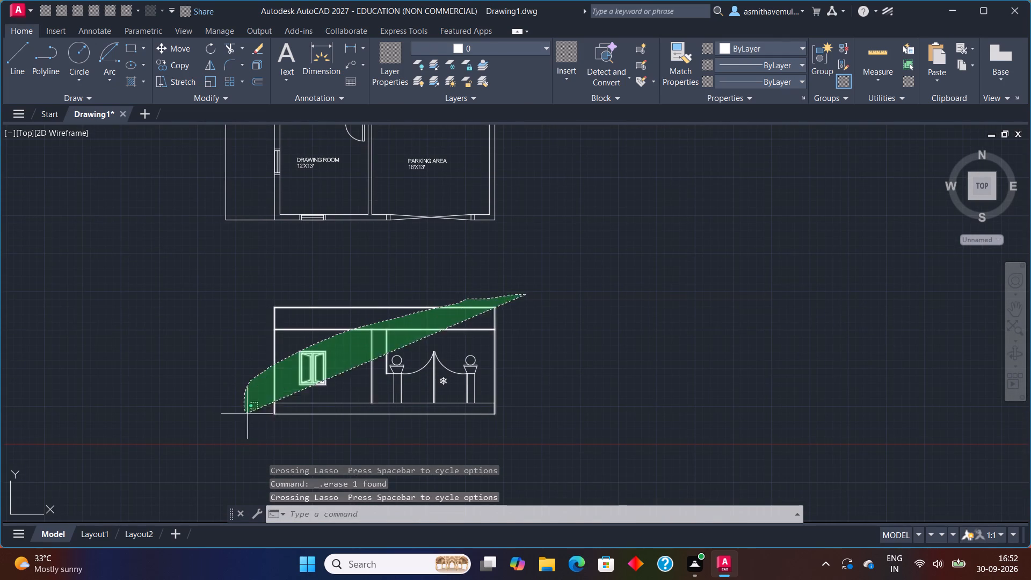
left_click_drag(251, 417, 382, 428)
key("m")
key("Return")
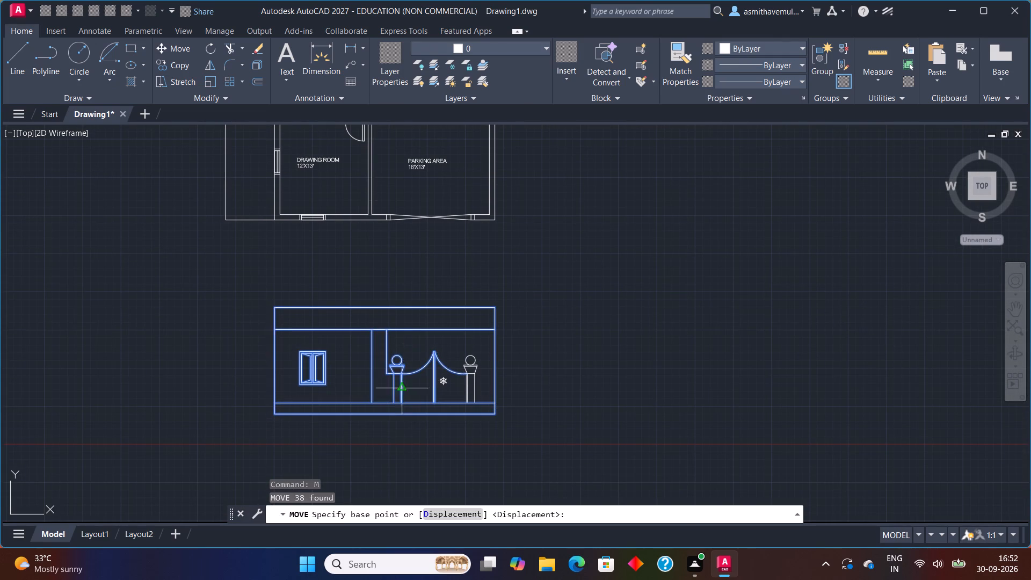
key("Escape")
Move the entire front elevation by its lower-right corner to the open space beyond the floor plan's lower-right side.
left_click_drag(514, 346, 394, 291)
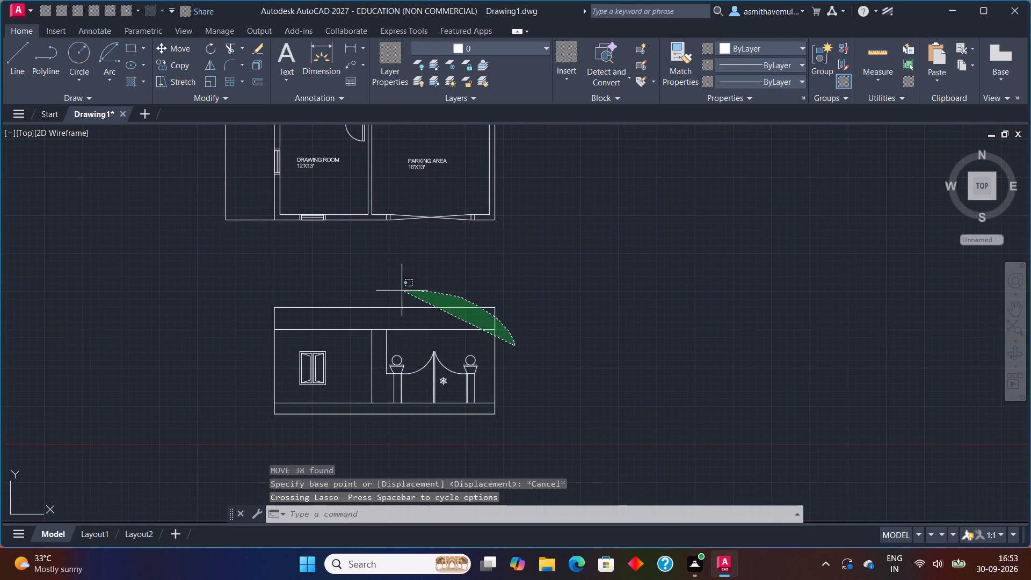
left_click_drag(394, 291, 510, 394)
scroll(434, 407, "up", 2)
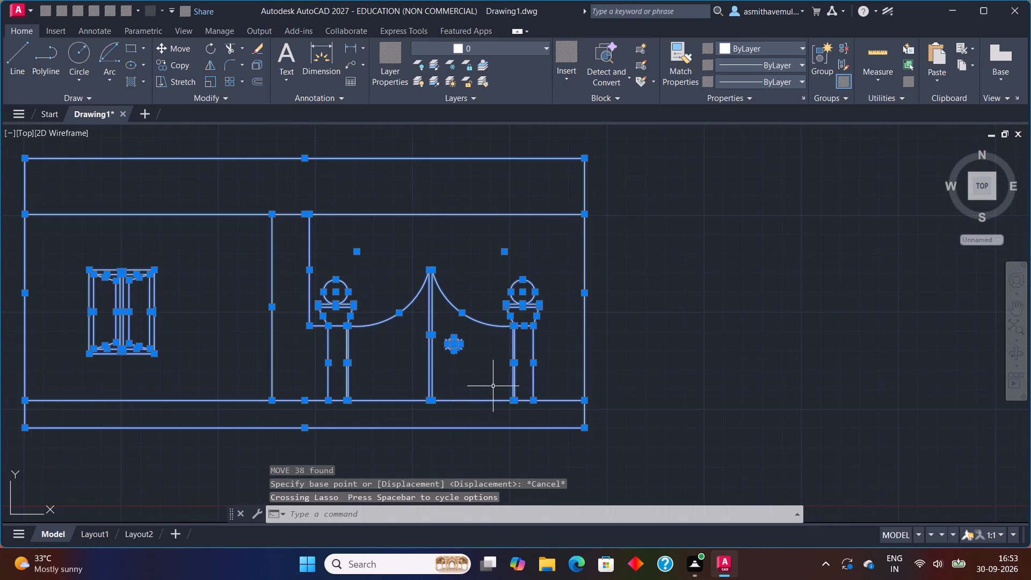
key("comma")
key("m")
key("BackSpace")
key("BackSpace")
key("m")
key("Return")
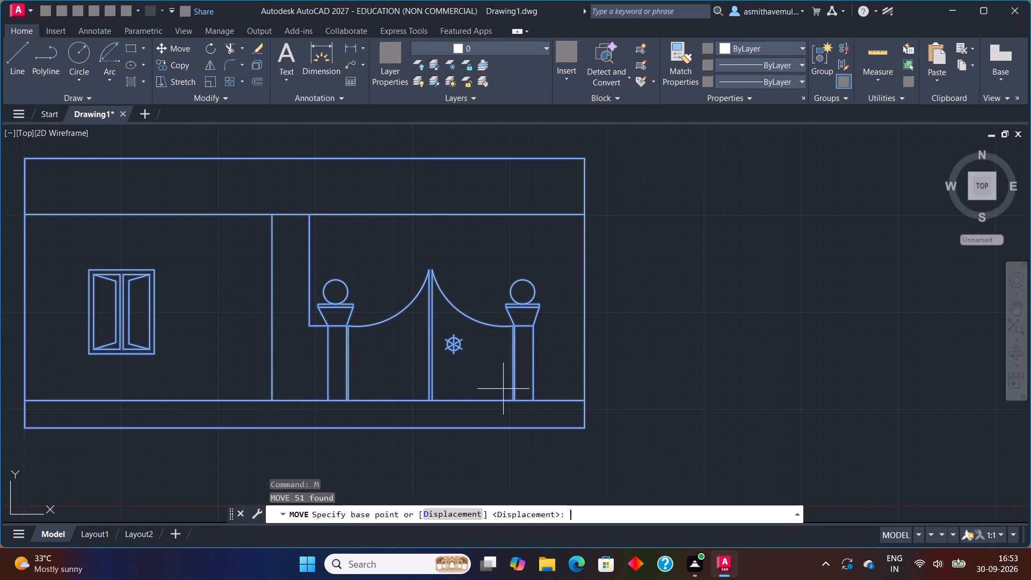
left_click(588, 430)
scroll(797, 387, "down", 2)
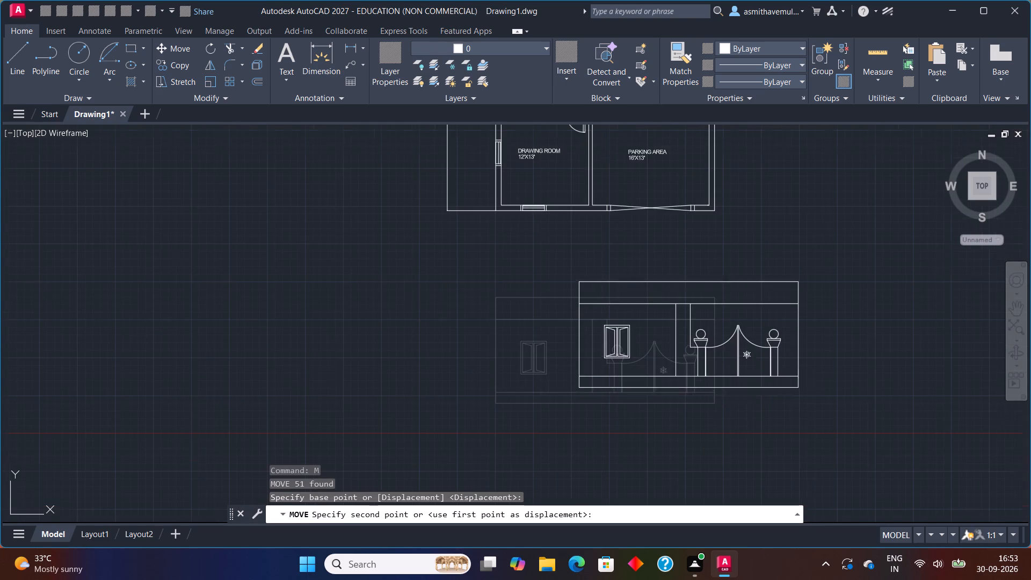
middle_click_drag(797, 389, 427, 444)
left_click(688, 370)
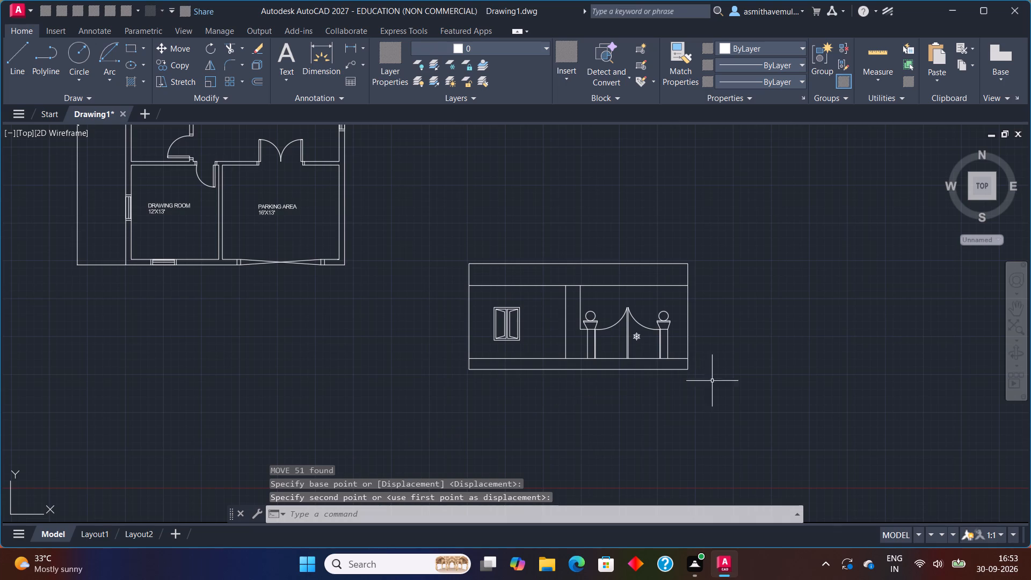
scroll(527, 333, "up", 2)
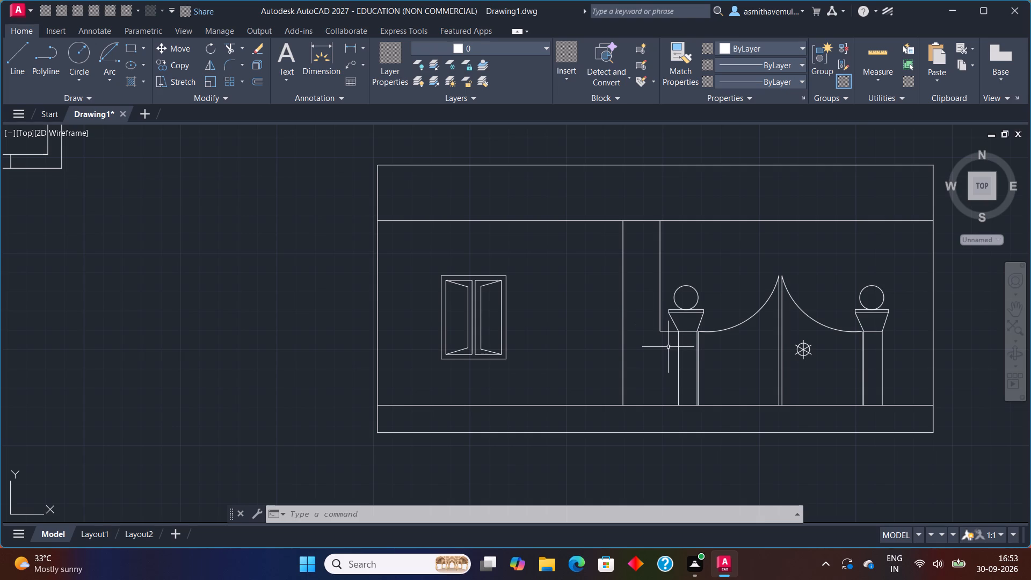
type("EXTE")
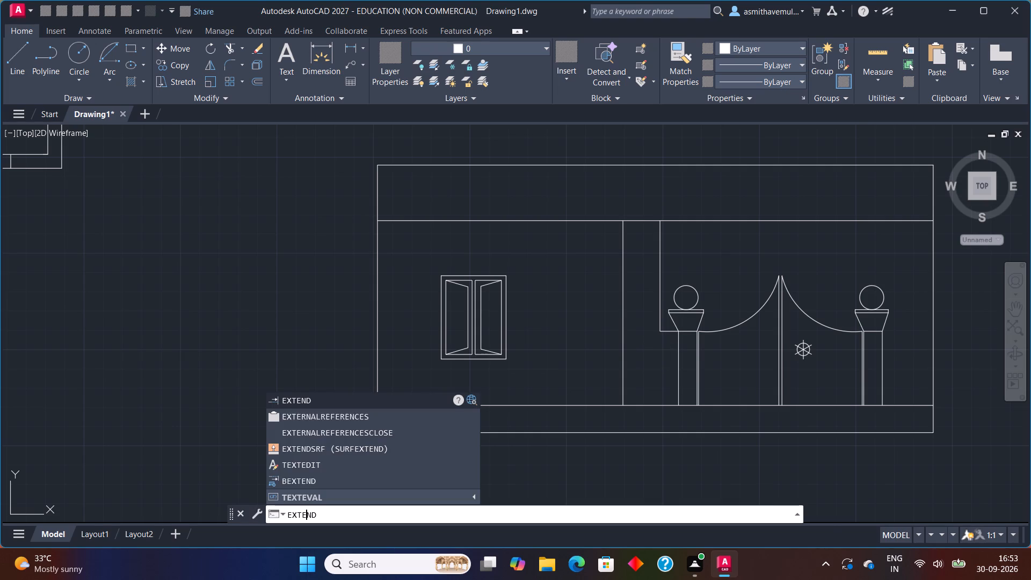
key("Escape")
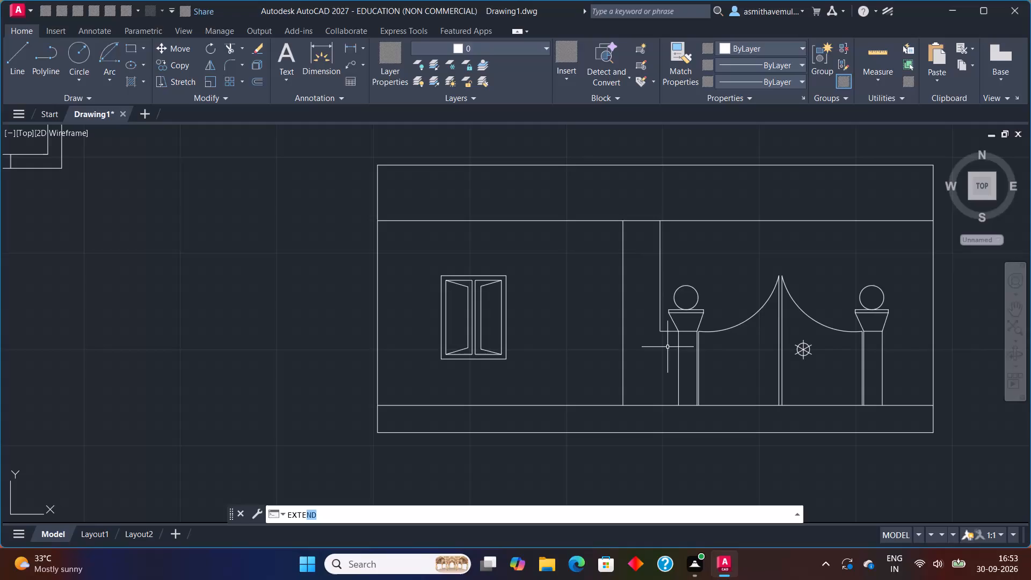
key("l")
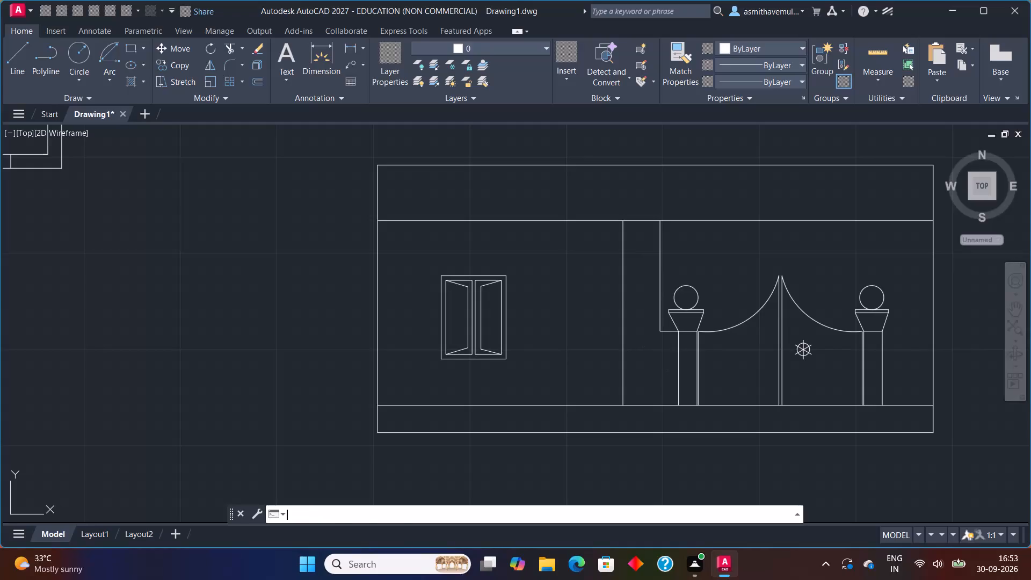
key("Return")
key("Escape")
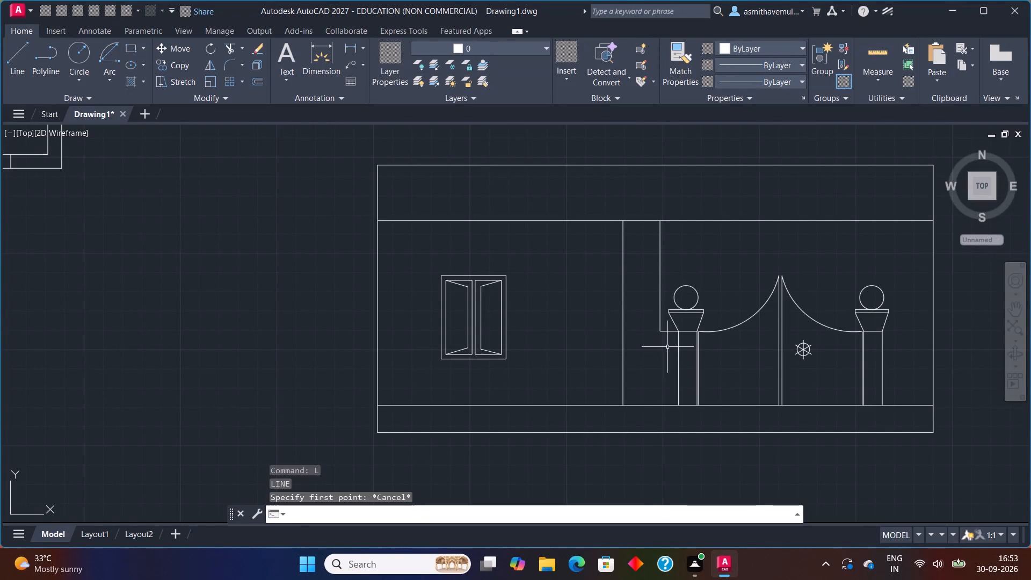
Extend the horizontal line at the top of the right gate pillar's shaft to the elevation's right edge.
type("EXTEND")
key("Return")
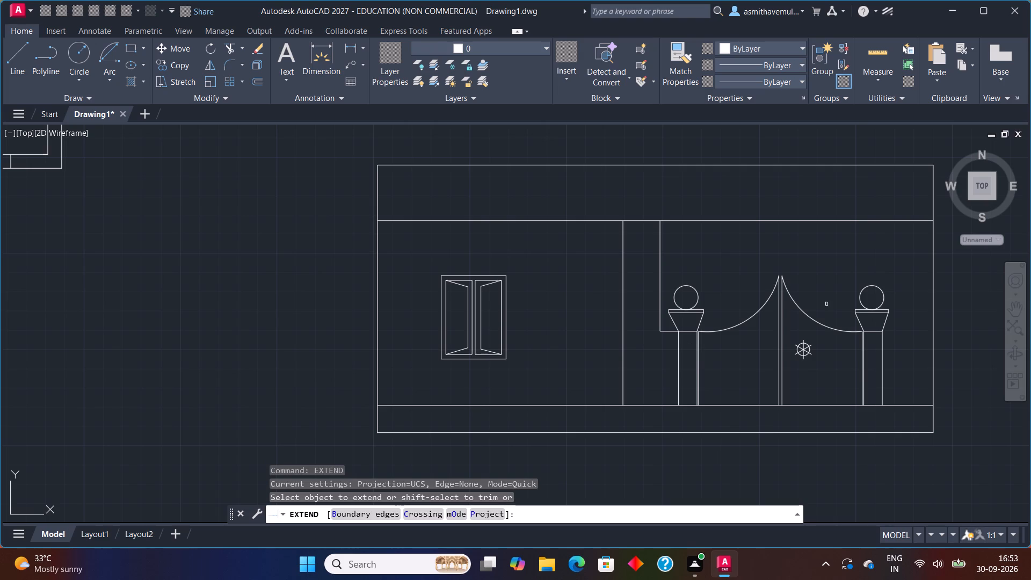
scroll(903, 332, "up", 3)
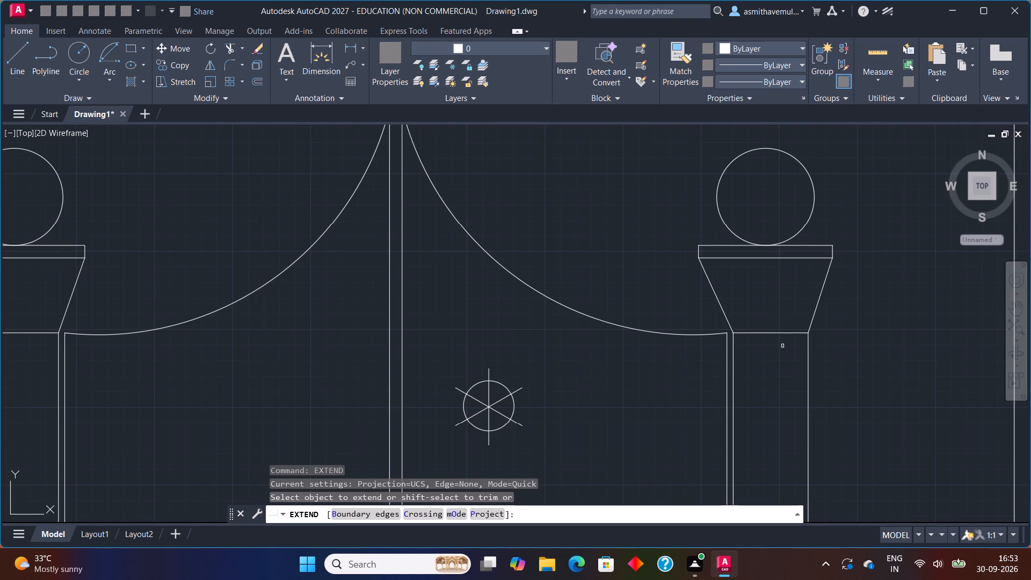
scroll(782, 337, "down", 1)
middle_click_drag(782, 336, 664, 359)
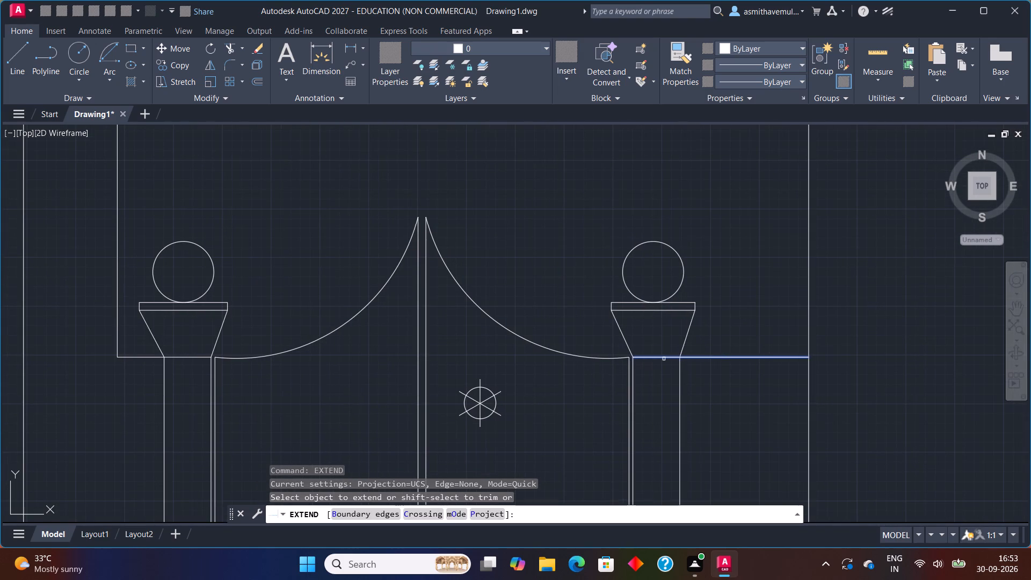
left_click(663, 359)
key("Escape")
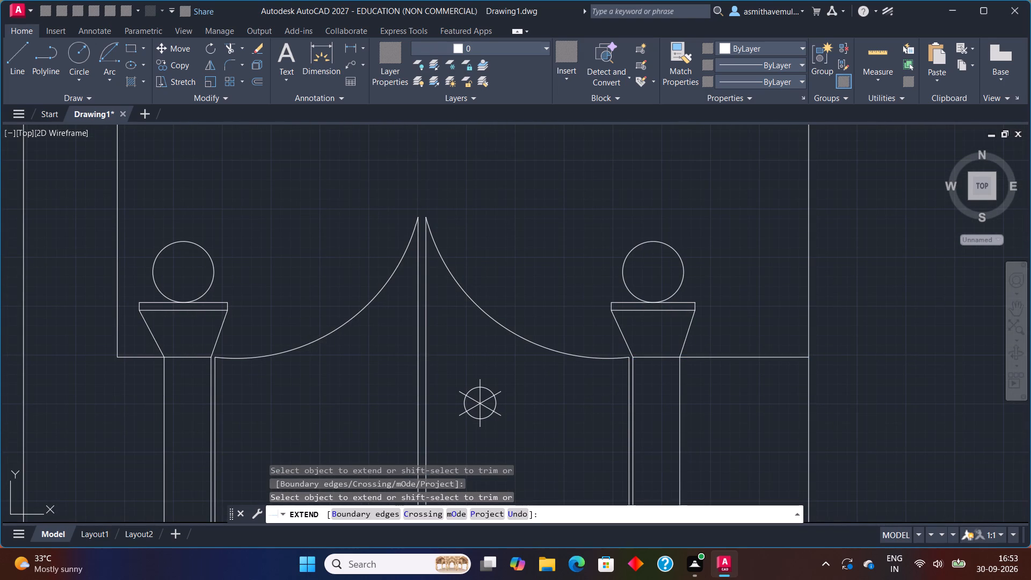
Draw a small upright rectangle inside the parapet band near the elevation's left end.
scroll(604, 352, "down", 2)
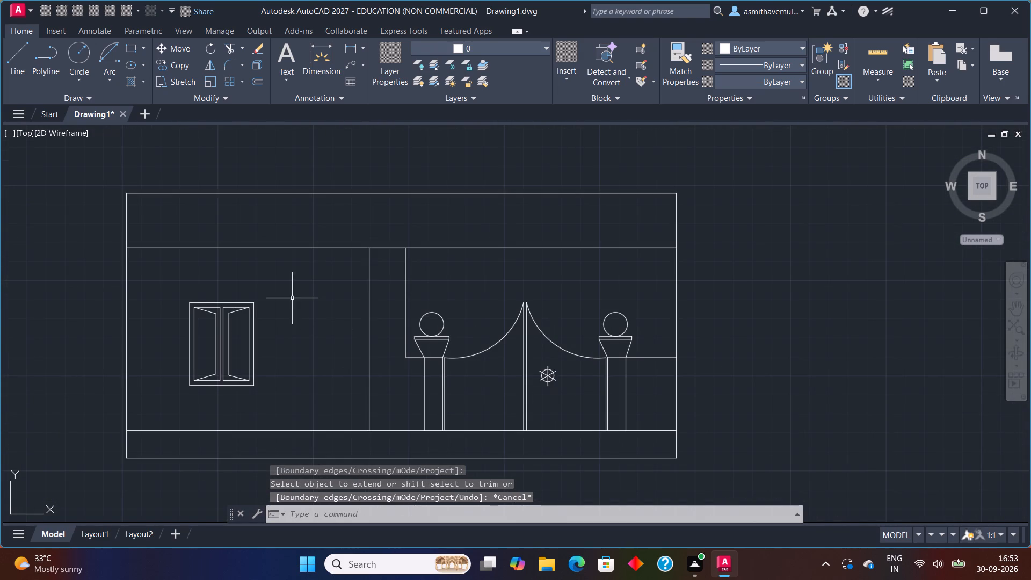
middle_click_drag(287, 292, 322, 286)
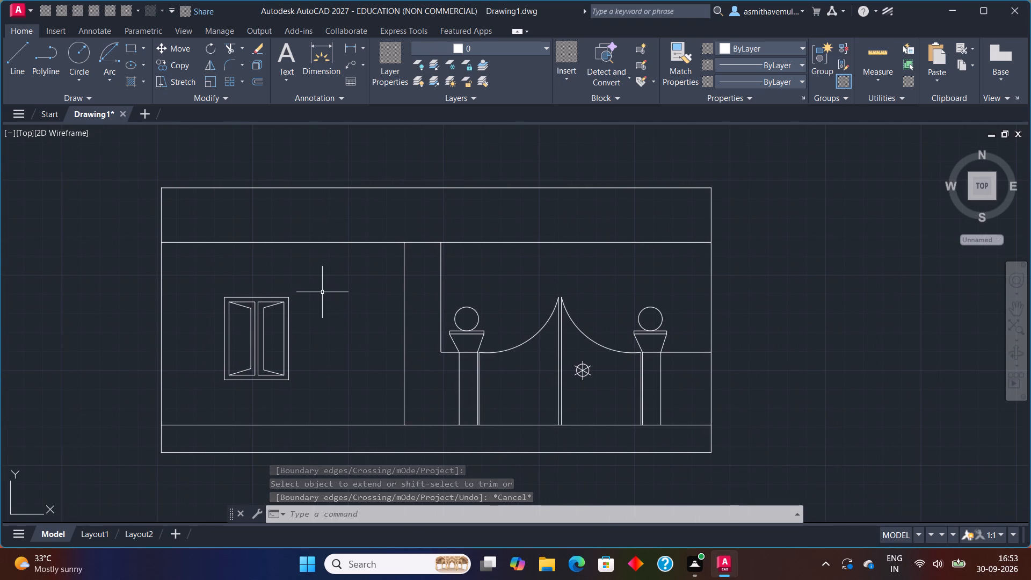
key("e")
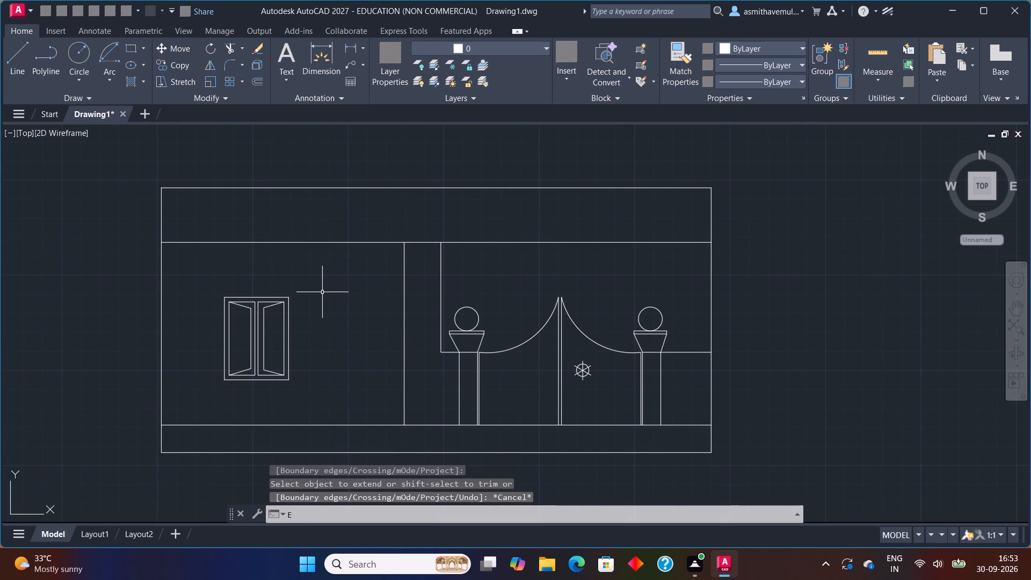
key("BackSpace")
type("REC")
key("Return")
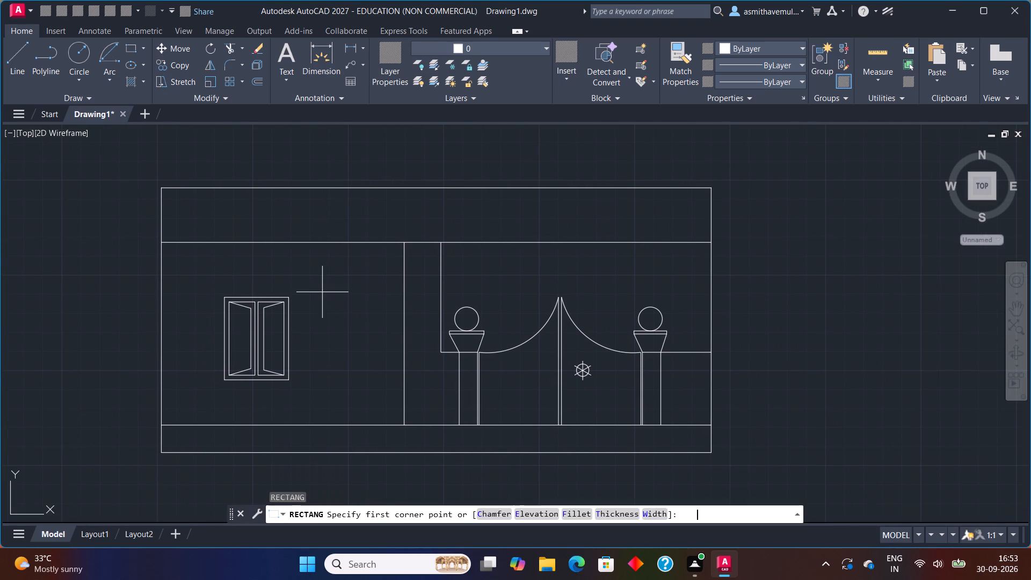
left_click(181, 231)
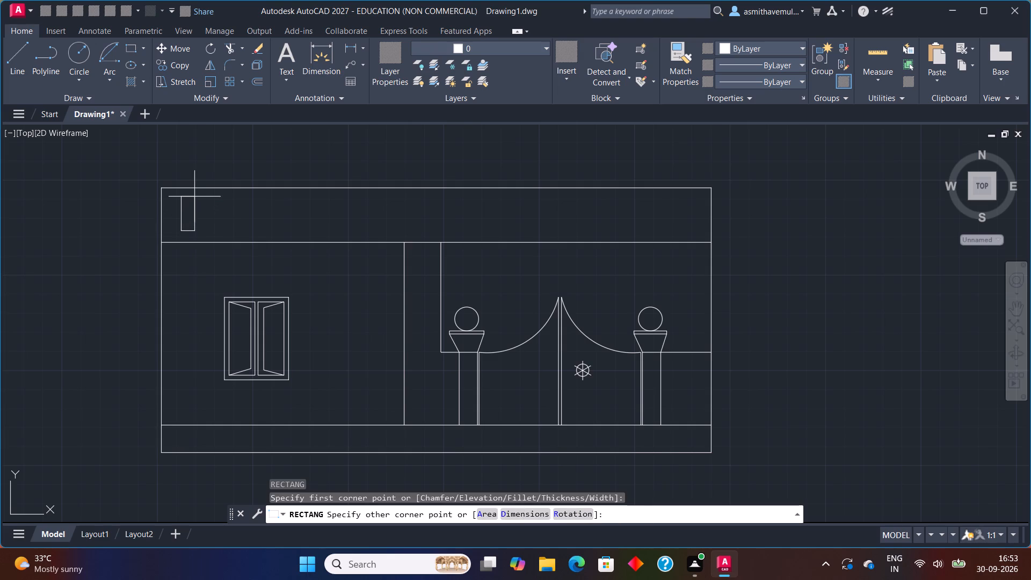
left_click(194, 194)
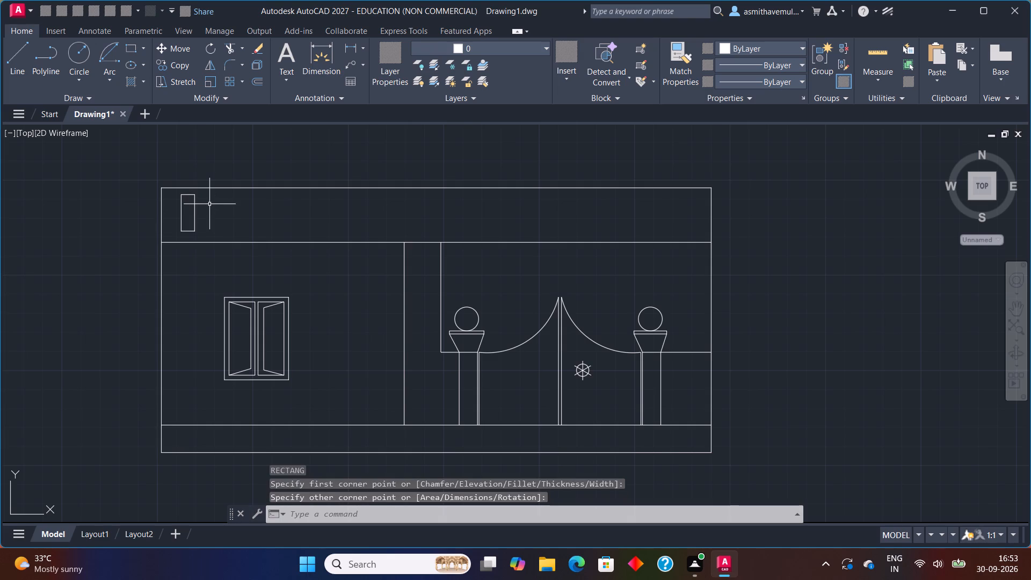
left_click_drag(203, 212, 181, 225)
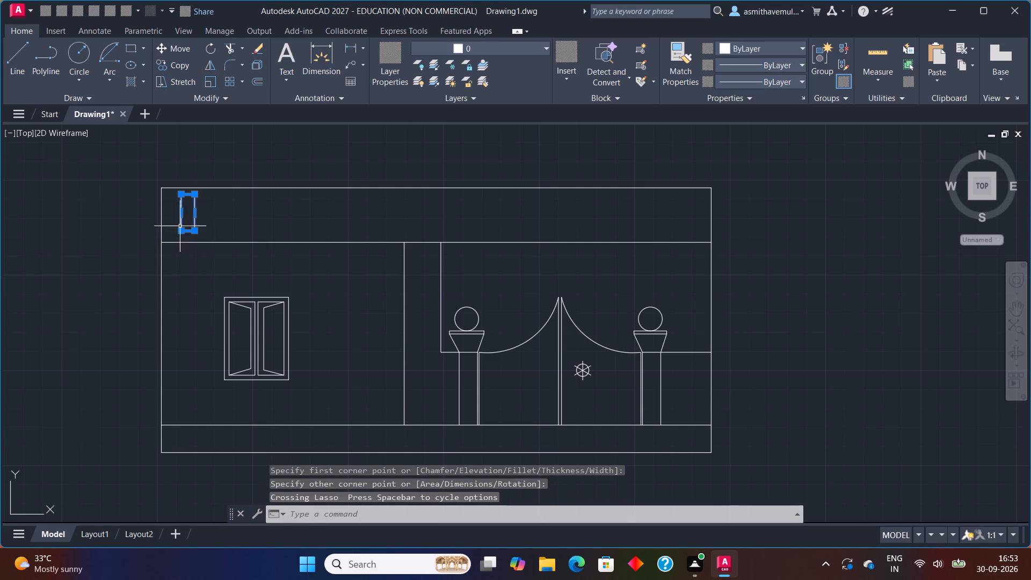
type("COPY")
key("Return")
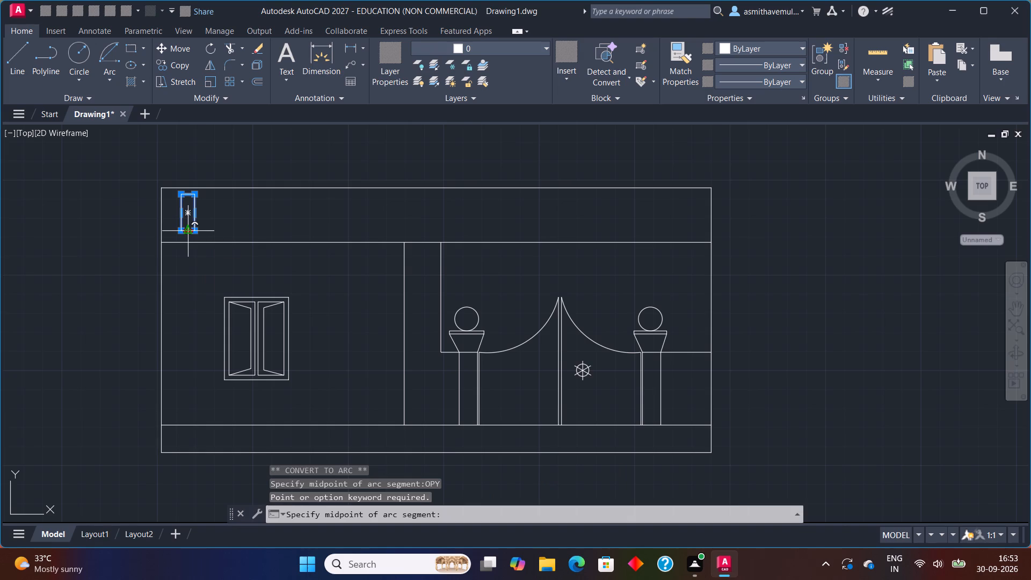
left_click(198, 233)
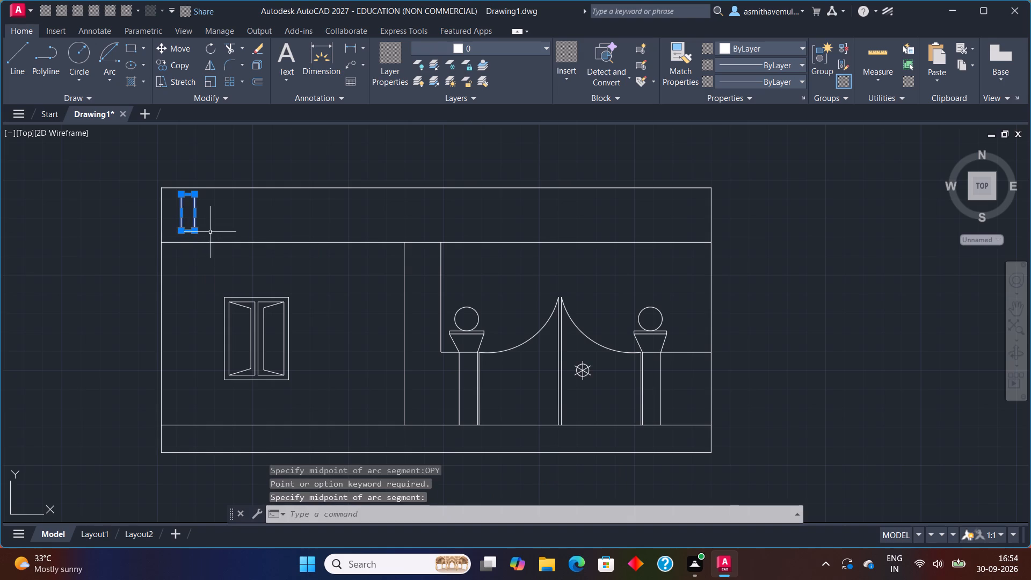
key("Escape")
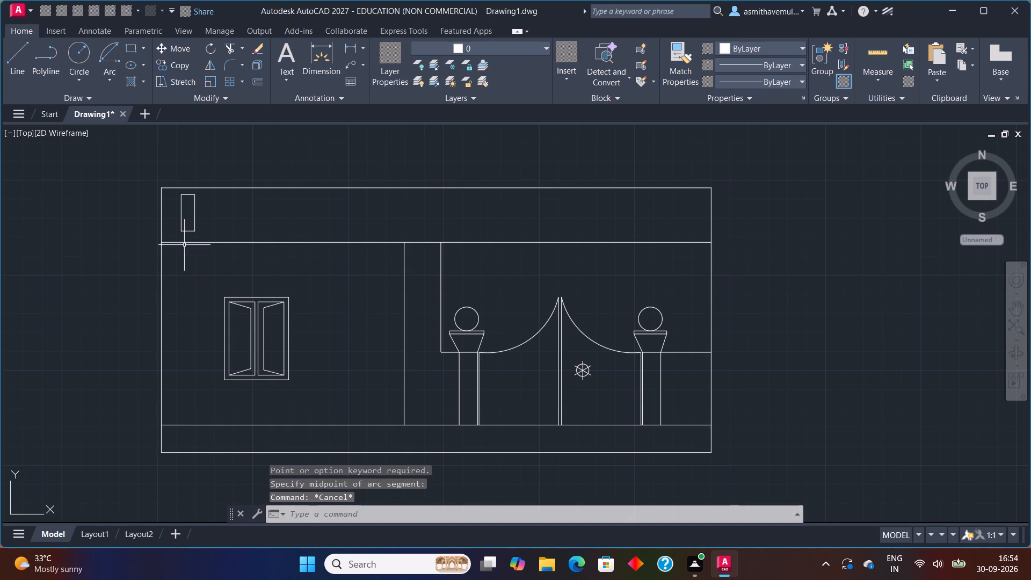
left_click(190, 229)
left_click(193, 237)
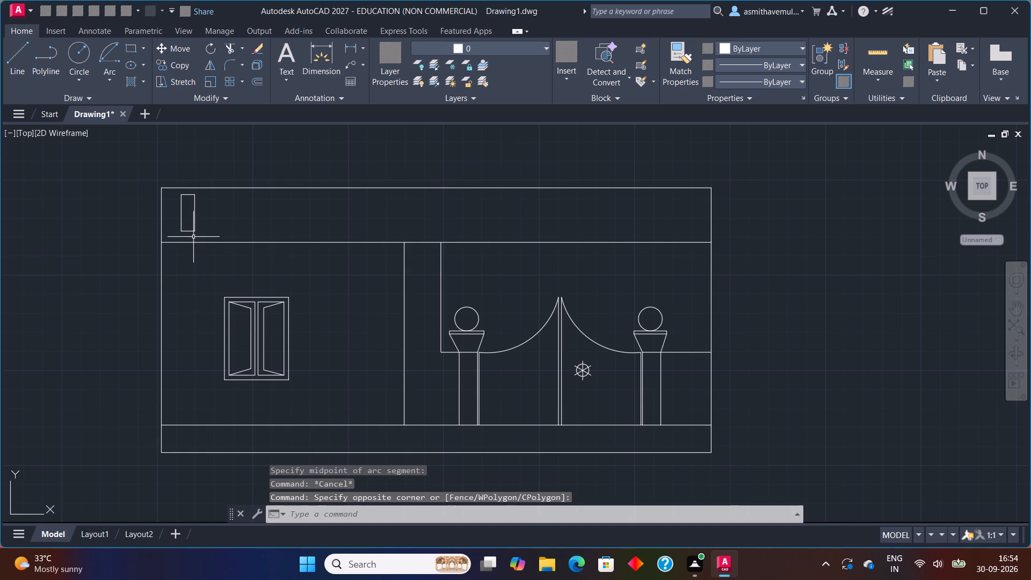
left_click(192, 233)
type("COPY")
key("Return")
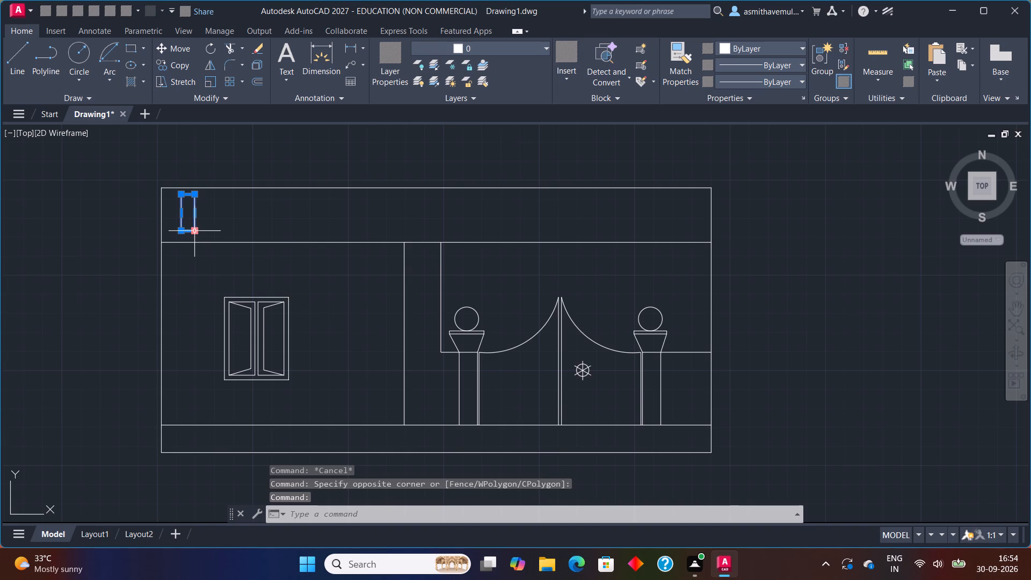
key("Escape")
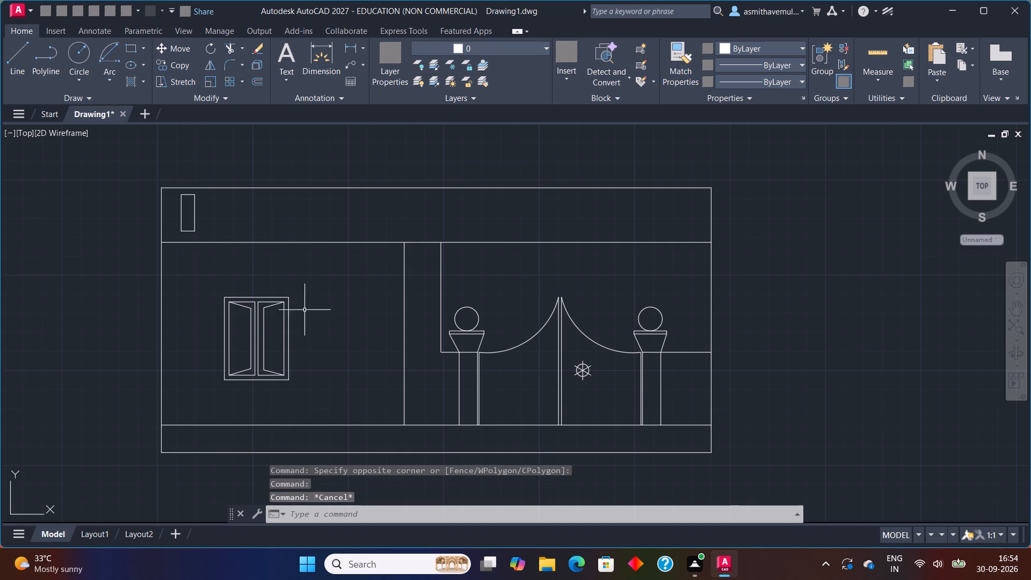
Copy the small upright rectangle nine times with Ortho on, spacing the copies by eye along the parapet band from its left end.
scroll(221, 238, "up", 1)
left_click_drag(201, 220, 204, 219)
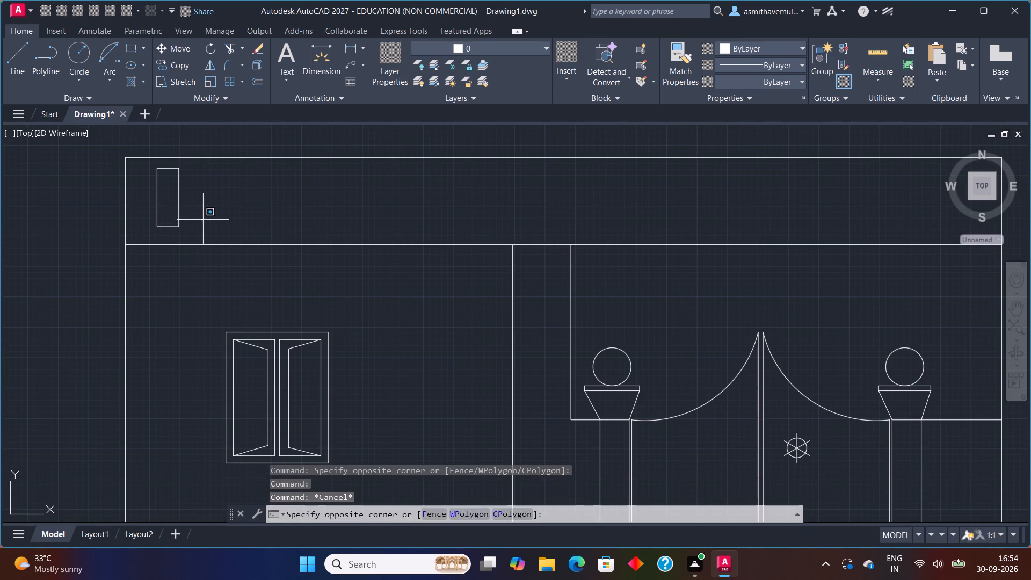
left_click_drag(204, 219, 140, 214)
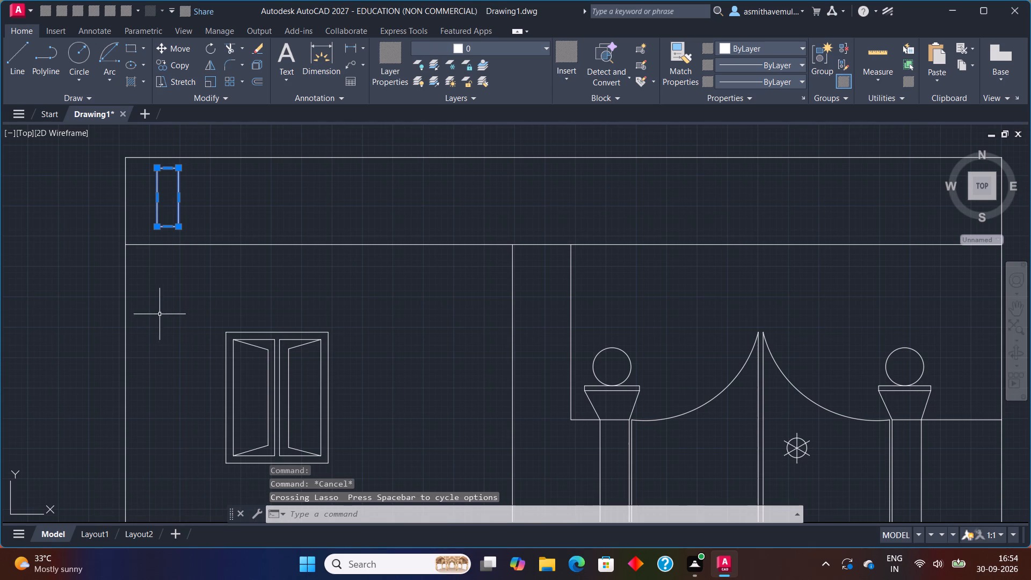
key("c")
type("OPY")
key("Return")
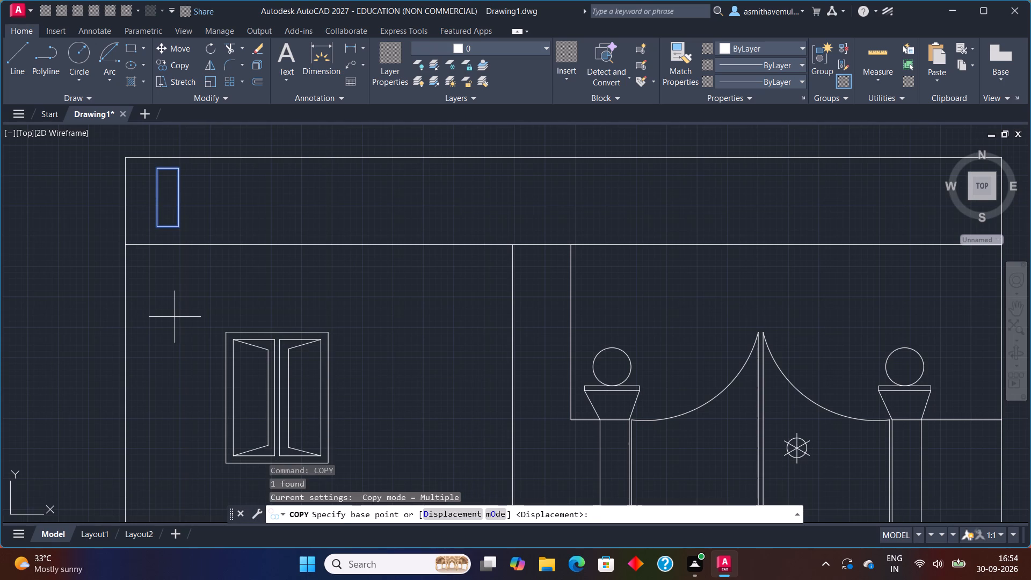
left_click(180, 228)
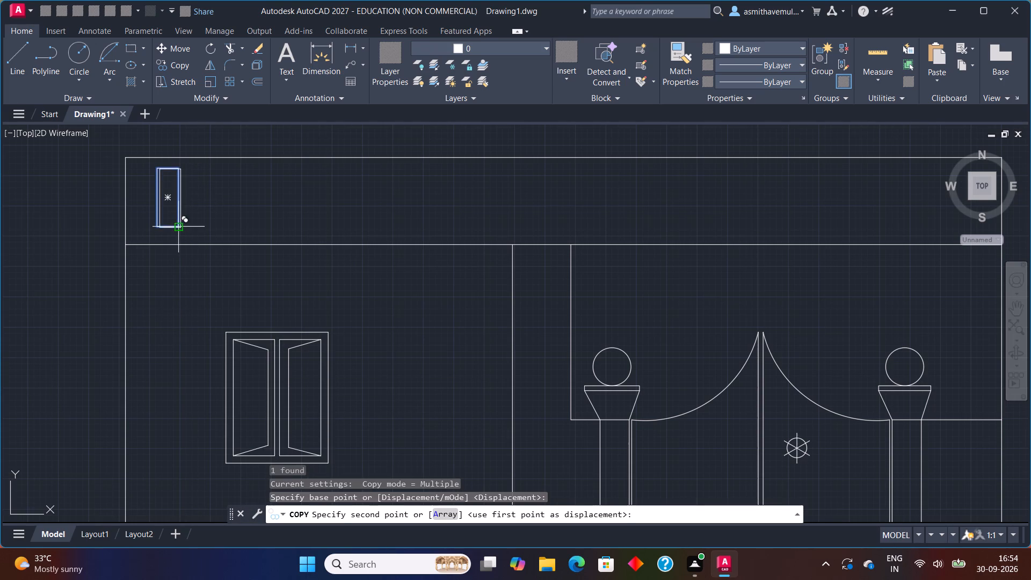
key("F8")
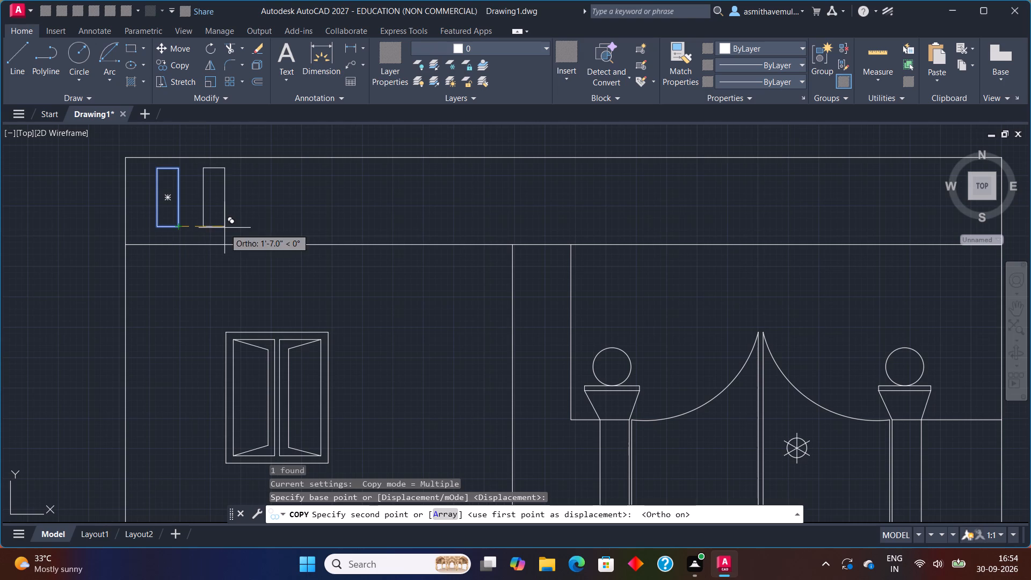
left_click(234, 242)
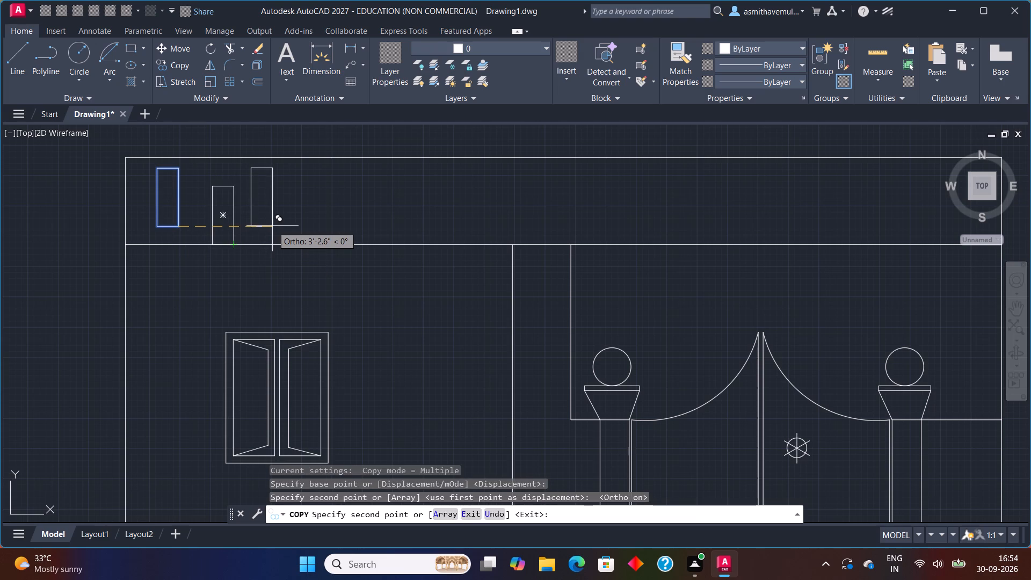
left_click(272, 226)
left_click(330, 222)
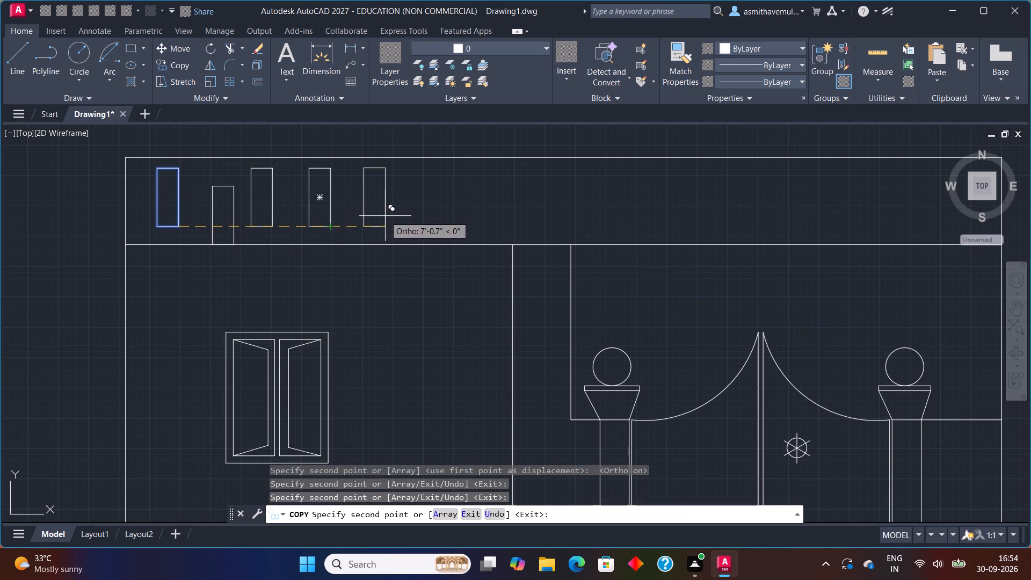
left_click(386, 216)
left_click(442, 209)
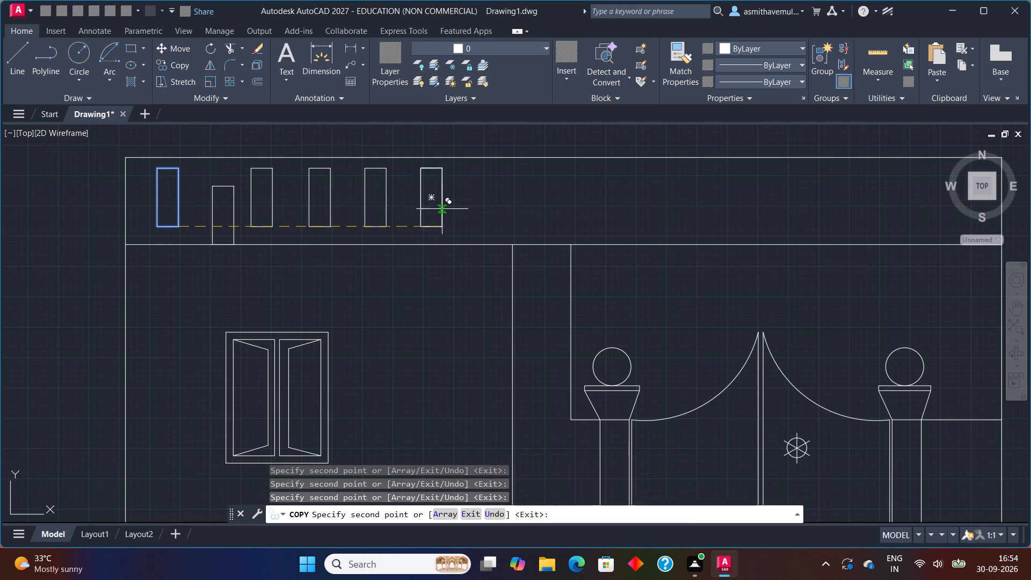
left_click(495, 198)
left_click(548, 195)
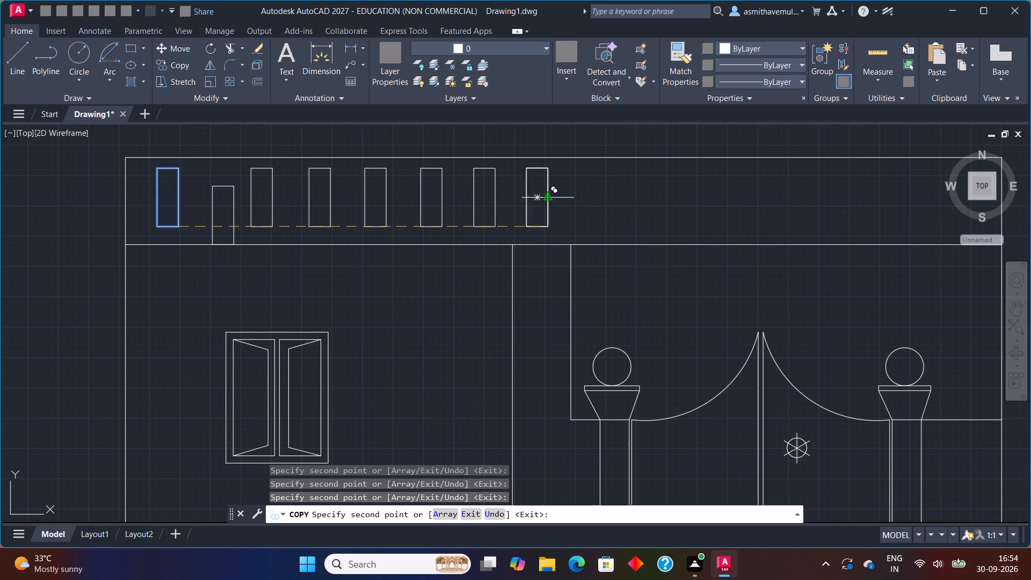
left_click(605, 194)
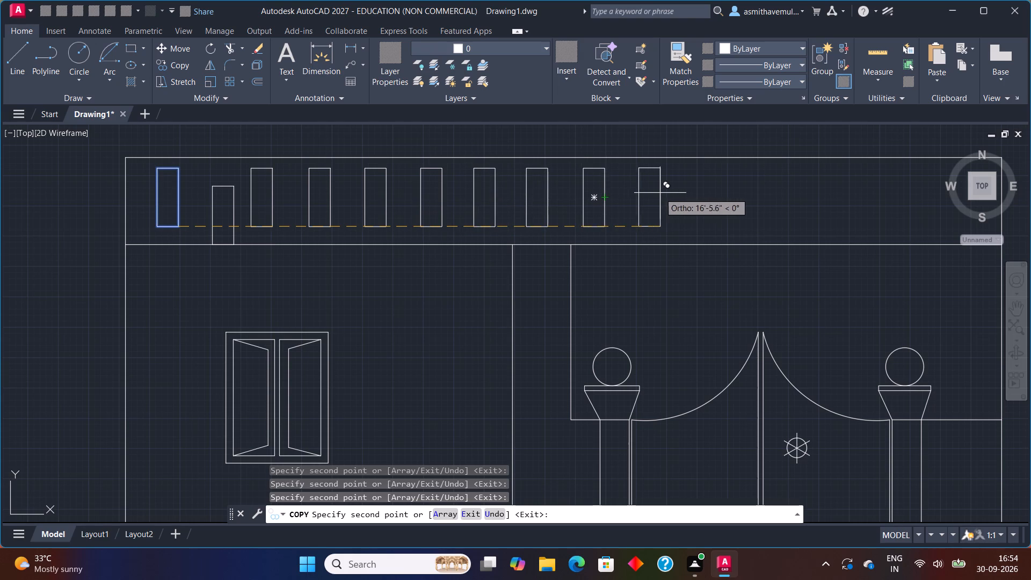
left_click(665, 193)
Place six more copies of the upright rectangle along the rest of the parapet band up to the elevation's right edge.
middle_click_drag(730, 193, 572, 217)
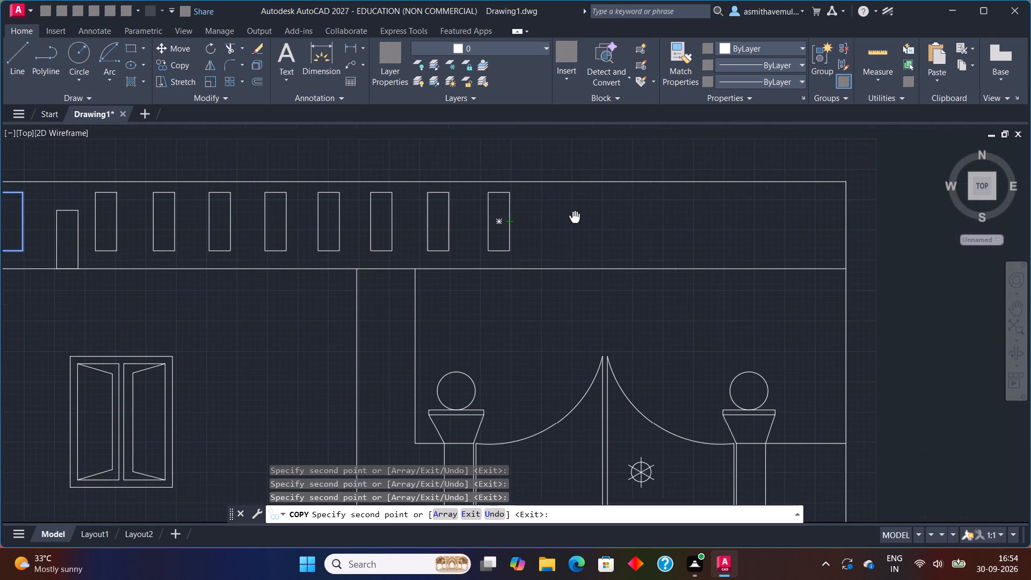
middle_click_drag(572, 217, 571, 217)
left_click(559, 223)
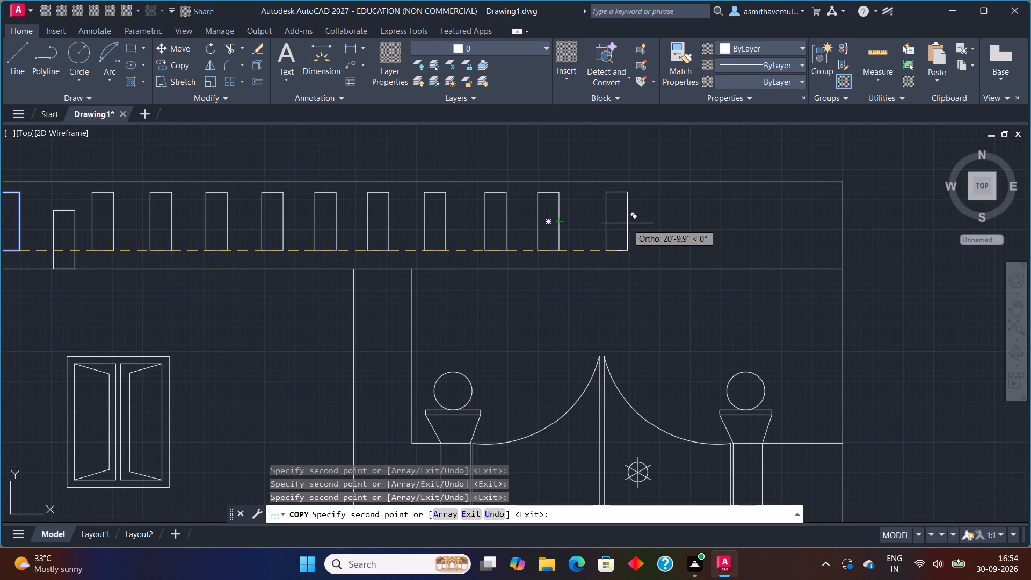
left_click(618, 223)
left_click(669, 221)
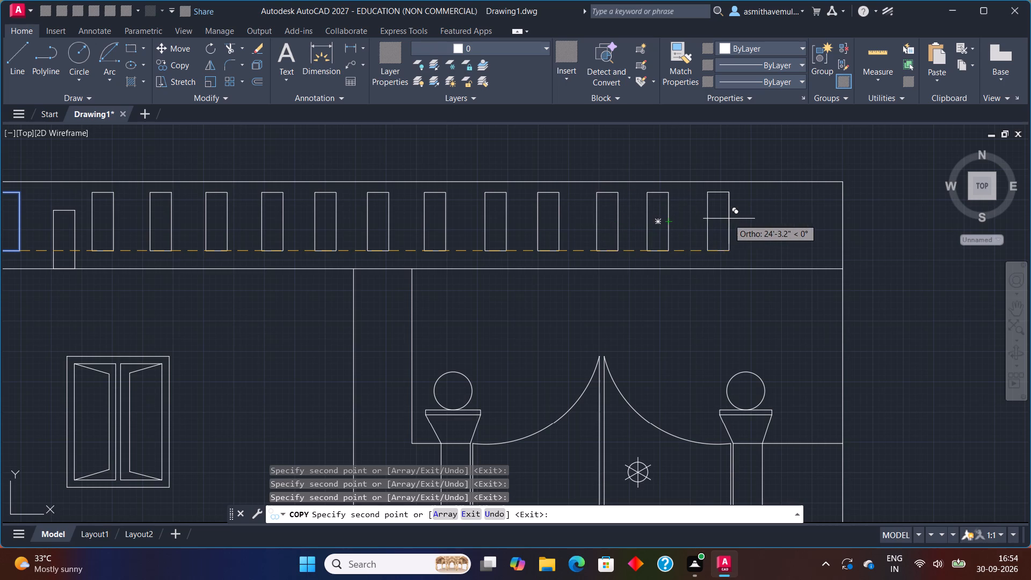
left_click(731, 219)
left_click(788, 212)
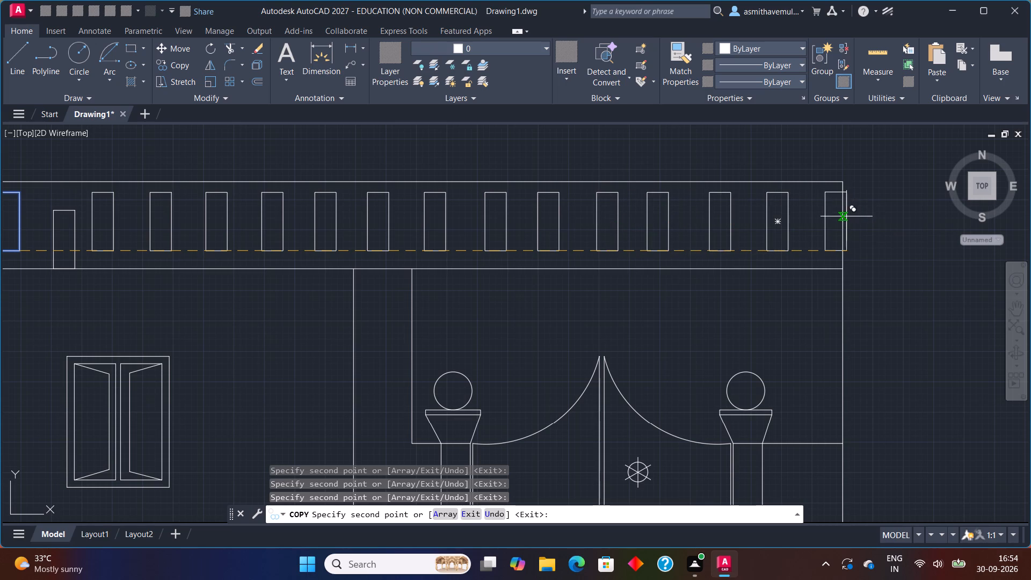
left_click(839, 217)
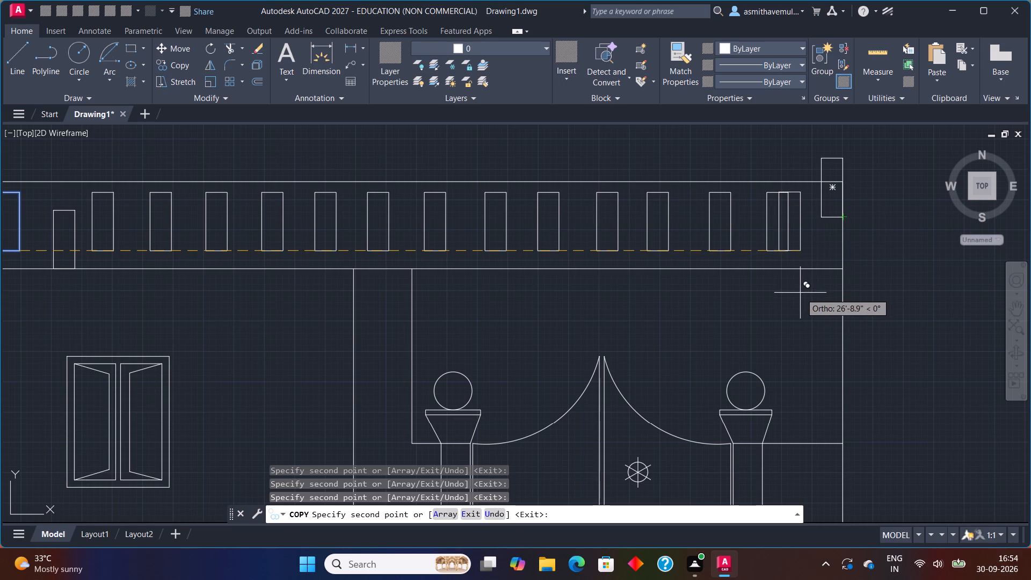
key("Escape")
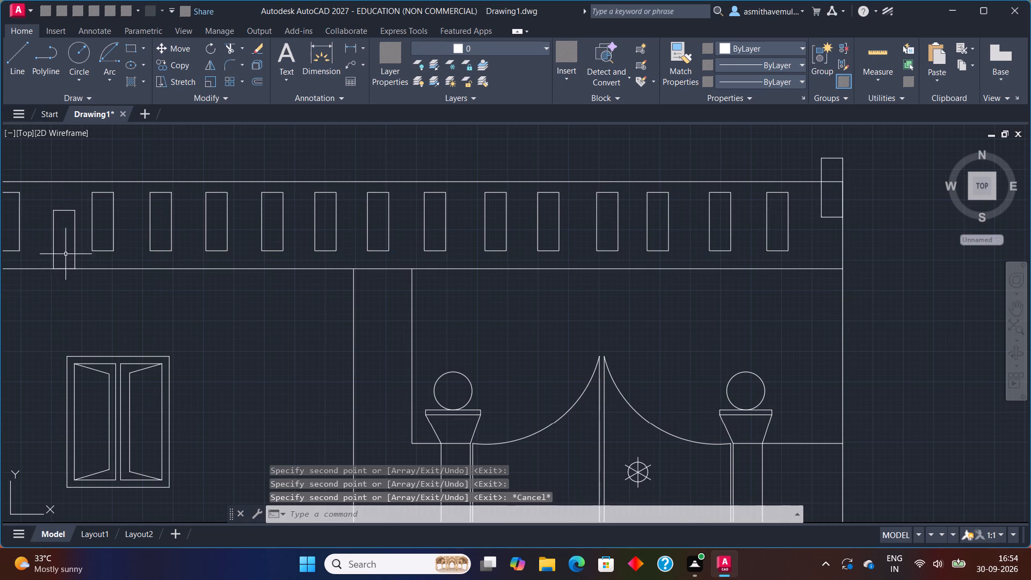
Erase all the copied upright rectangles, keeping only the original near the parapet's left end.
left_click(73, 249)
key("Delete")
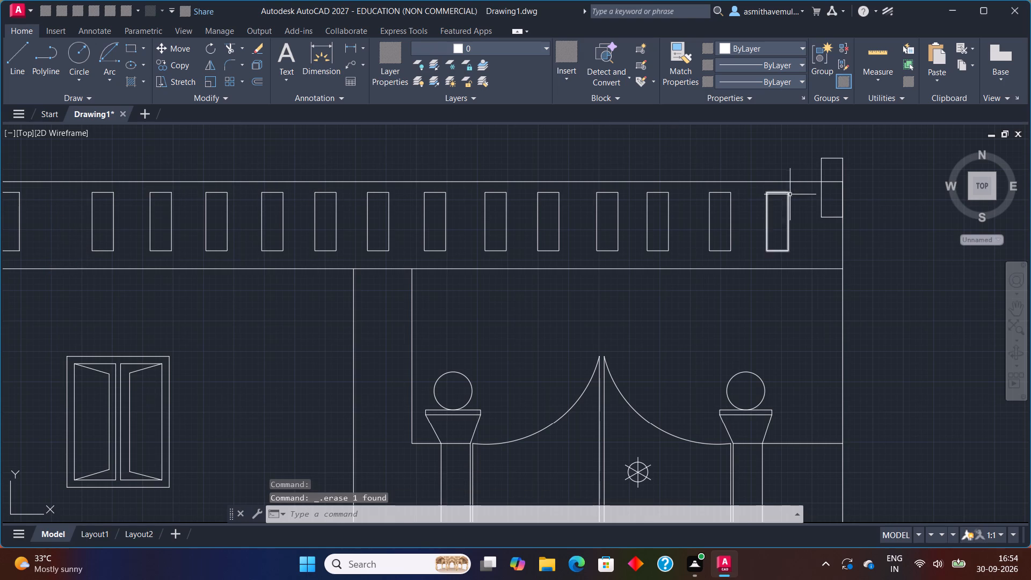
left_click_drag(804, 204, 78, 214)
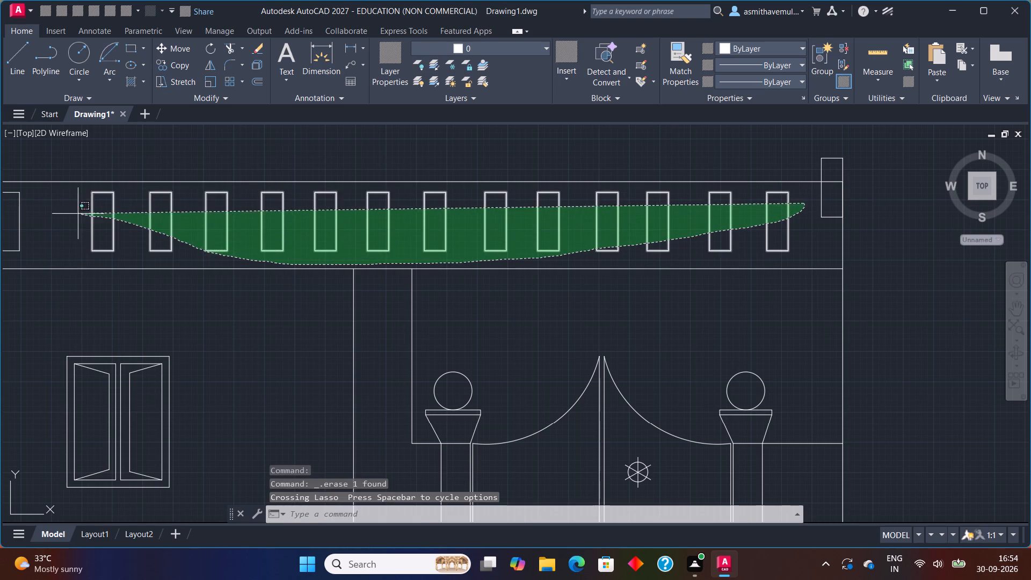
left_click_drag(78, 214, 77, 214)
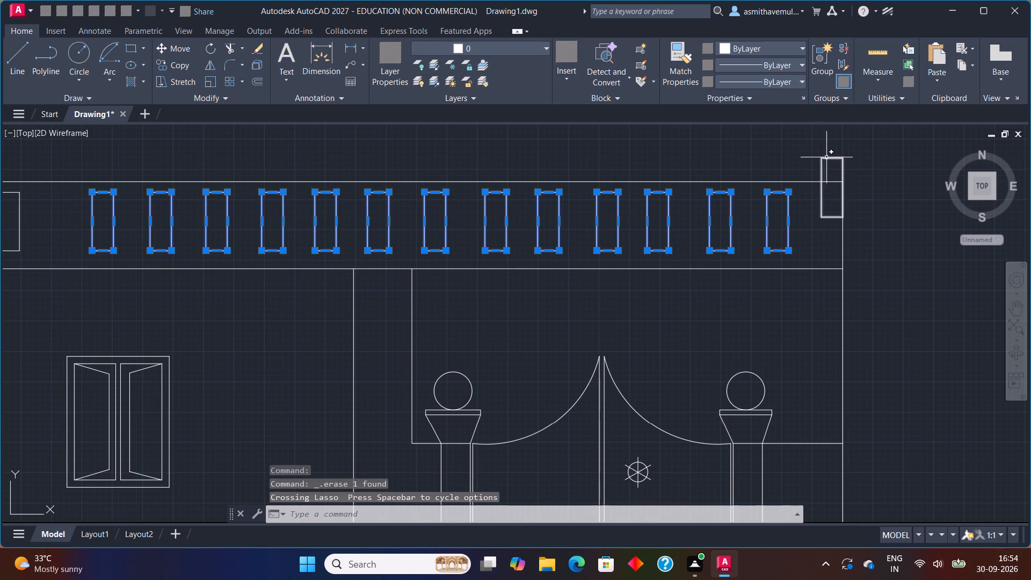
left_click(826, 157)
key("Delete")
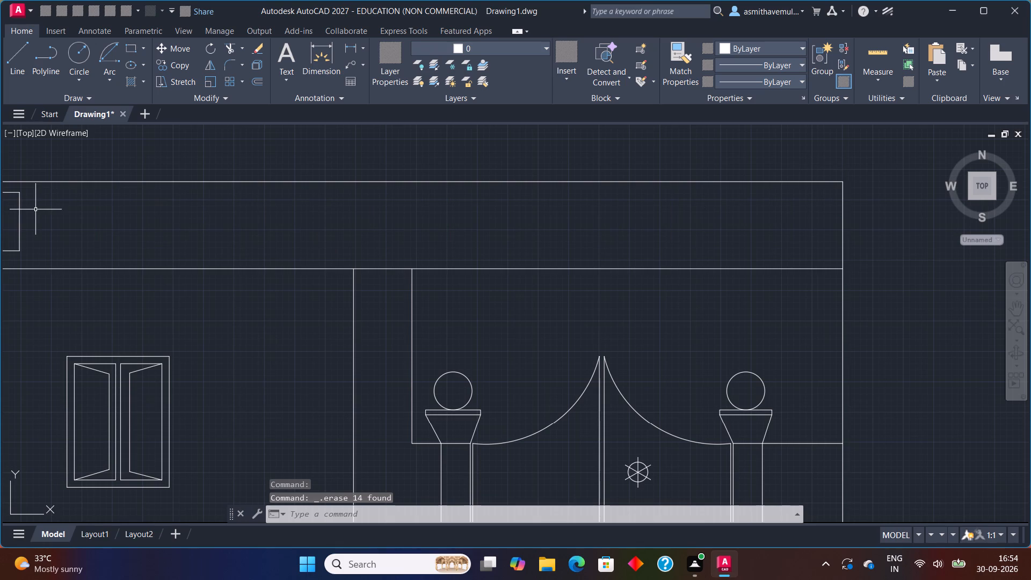
Copy the upright rectangle as a horizontal array of 15 items, spaced to fit inside the parapet band.
middle_click_drag(37, 213, 78, 213)
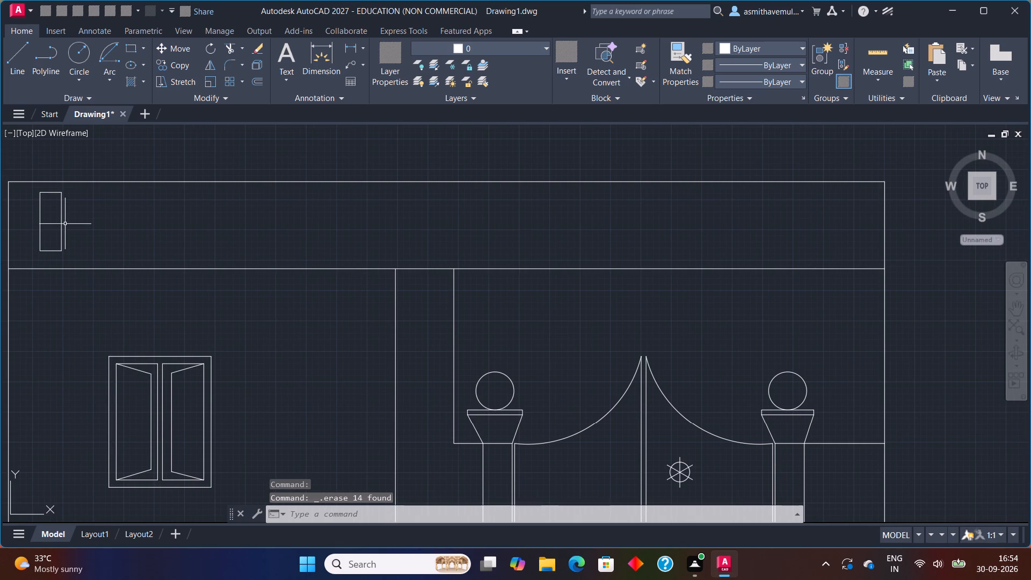
left_click(62, 226)
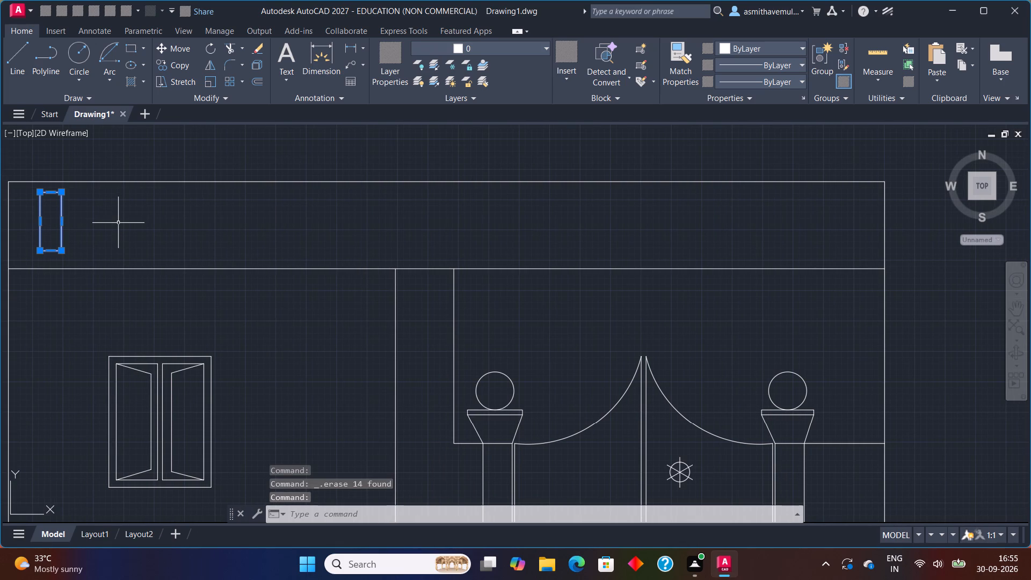
type("COPY")
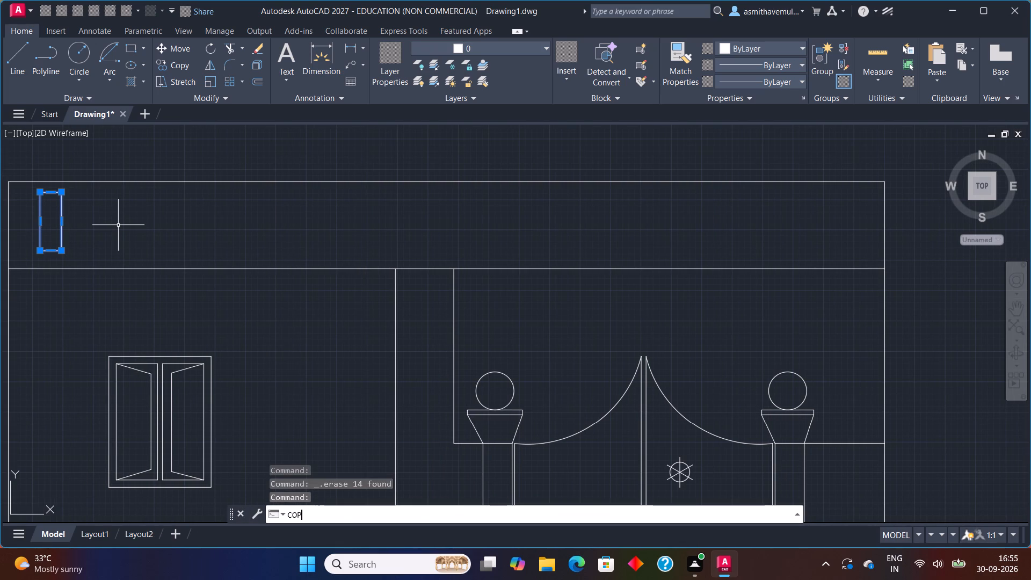
key("Return")
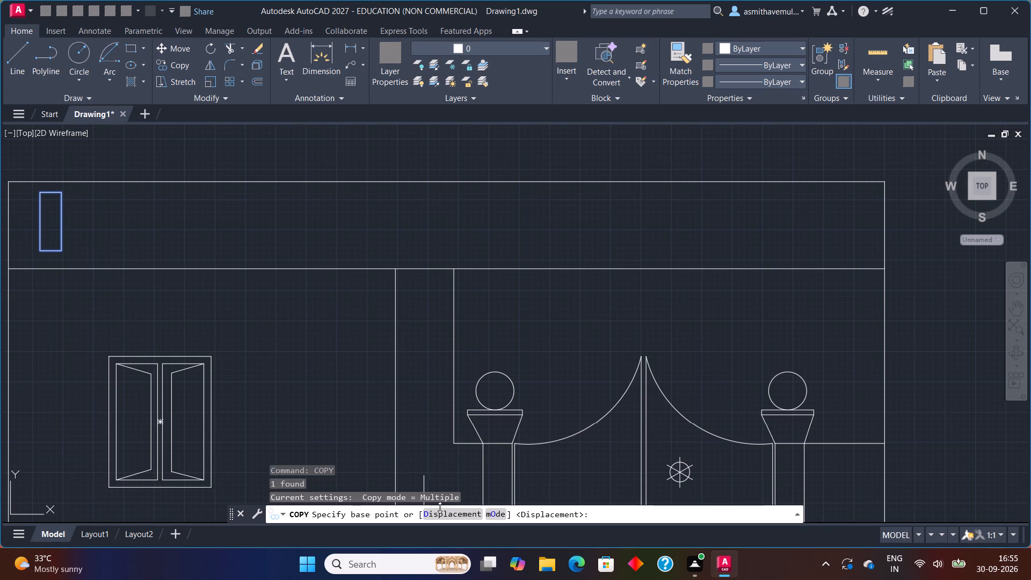
left_click(492, 513)
left_click(481, 513)
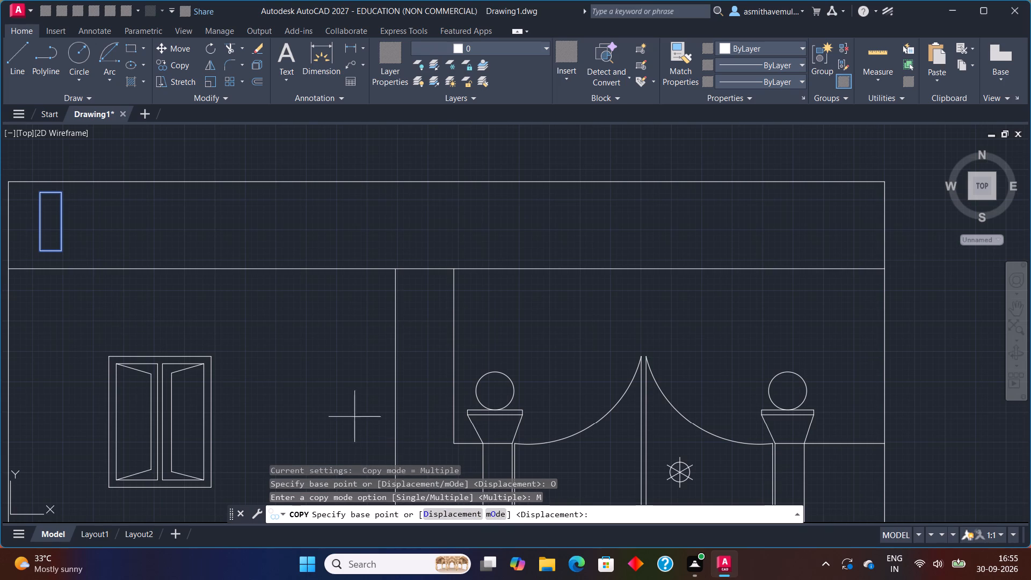
left_click(59, 254)
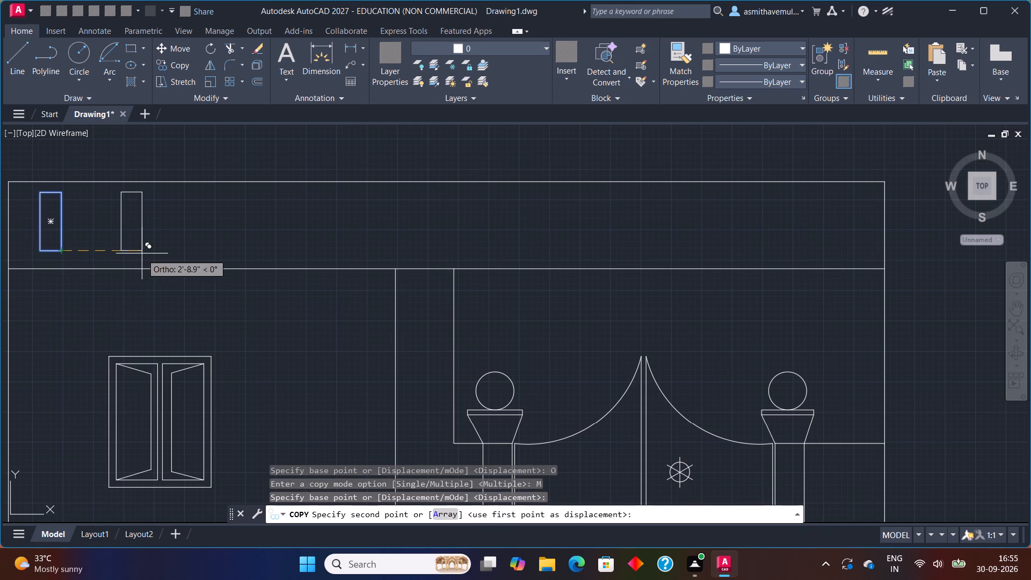
left_click(452, 512)
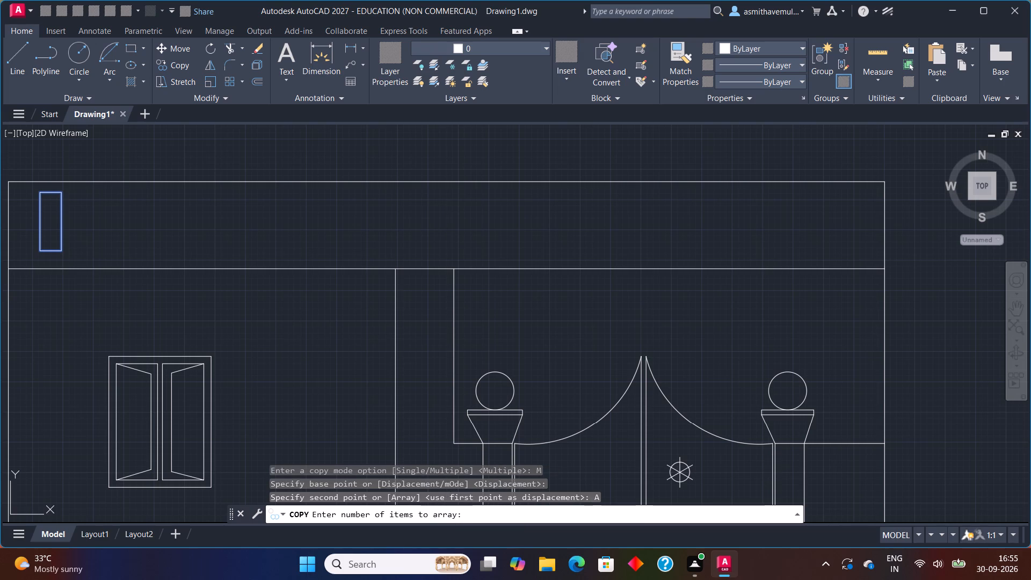
type("15")
key("Return")
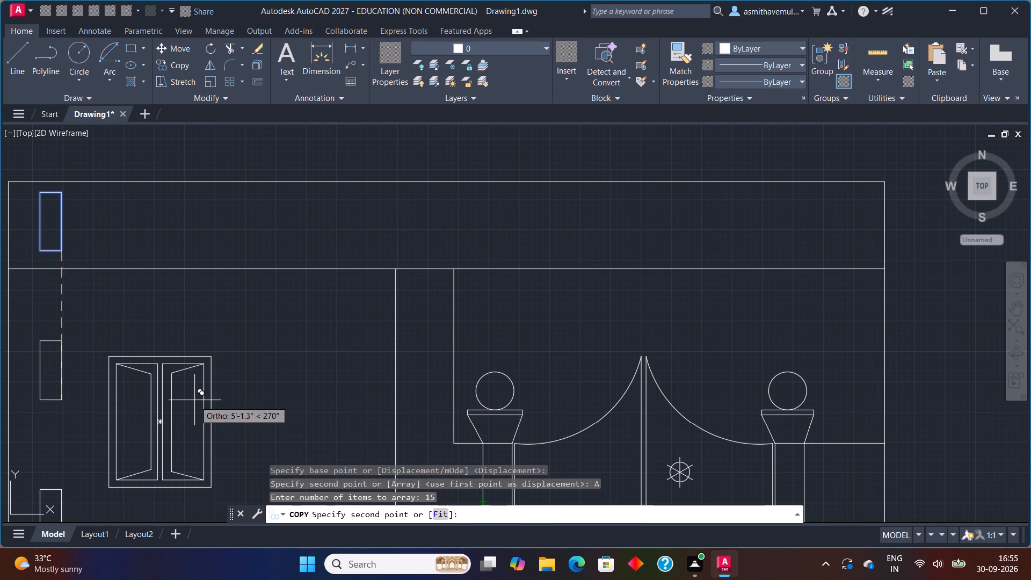
left_click(117, 303)
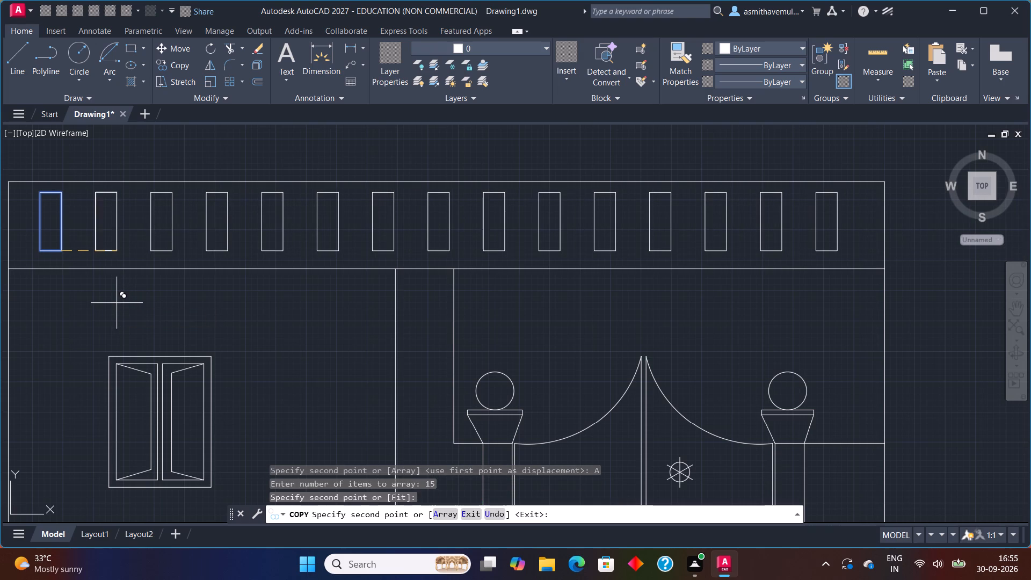
key("Escape")
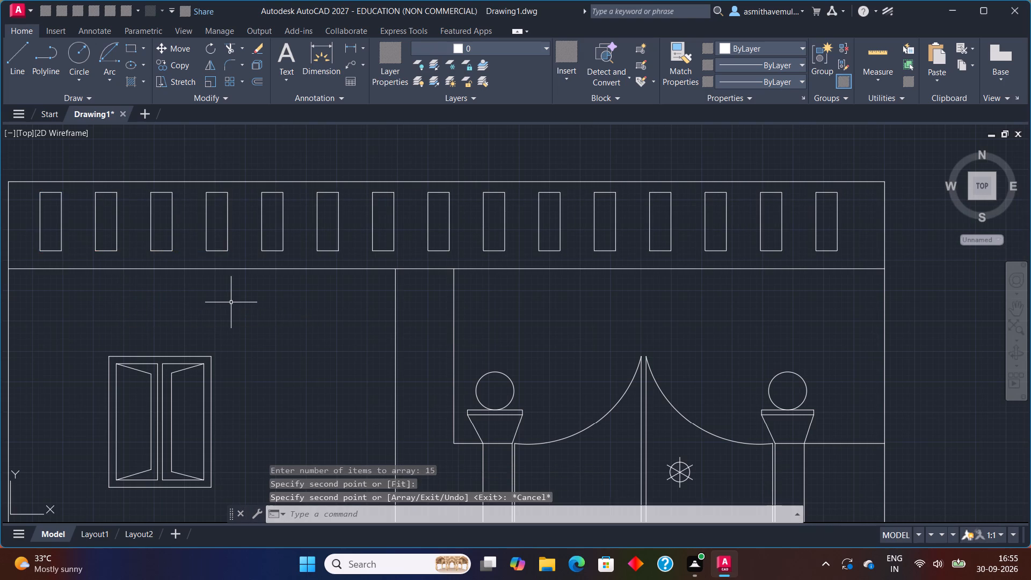
Erase the 14 arrayed upright rectangles from the parapet band, keeping only the original near its left end.
scroll(238, 309, "down", 2)
scroll(265, 310, "up", 1)
scroll(387, 279, "up", 1)
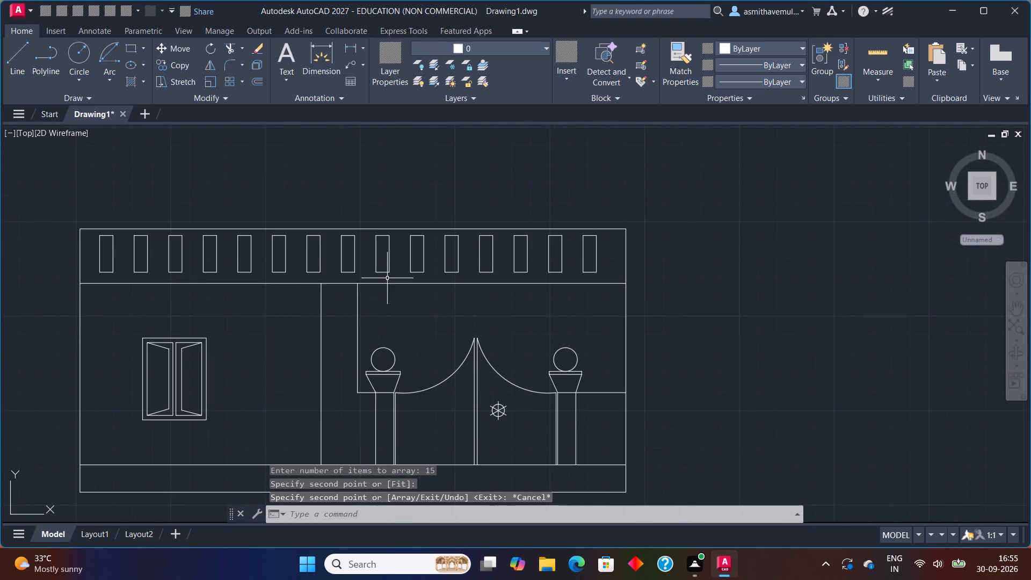
left_click_drag(723, 235, 594, 271)
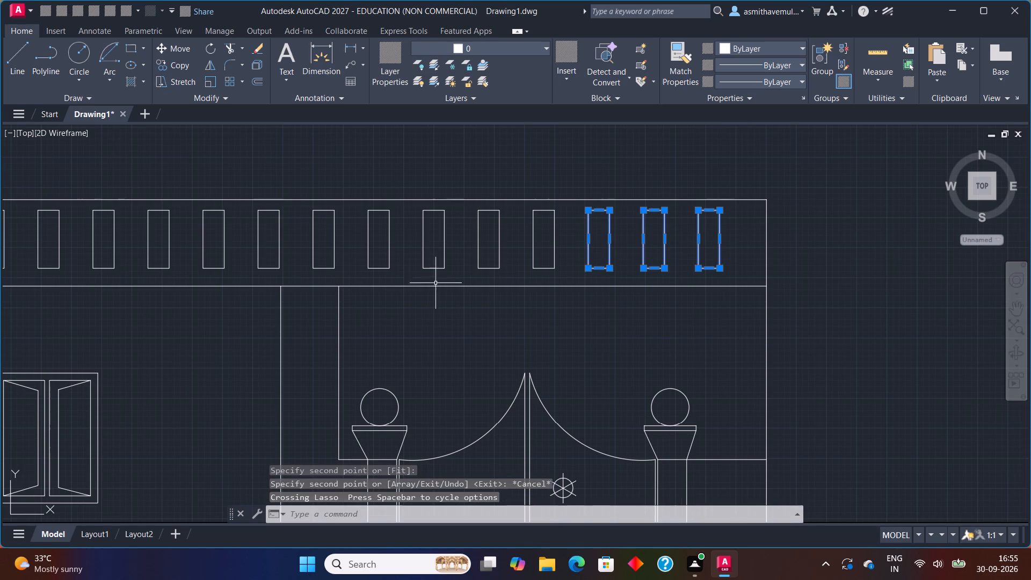
scroll(447, 270, "down", 1)
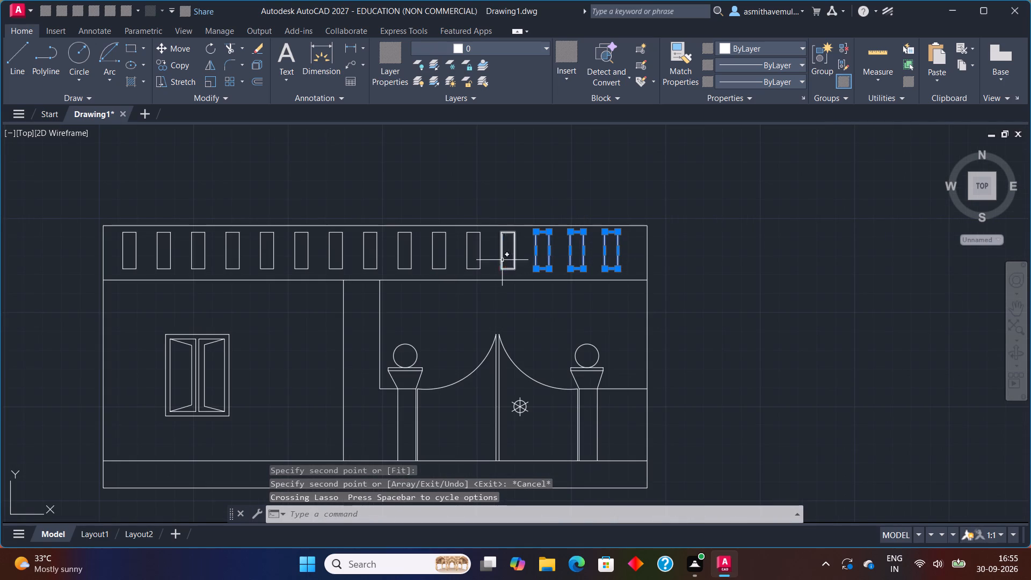
left_click_drag(500, 260, 453, 264)
left_click_drag(144, 249, 284, 249)
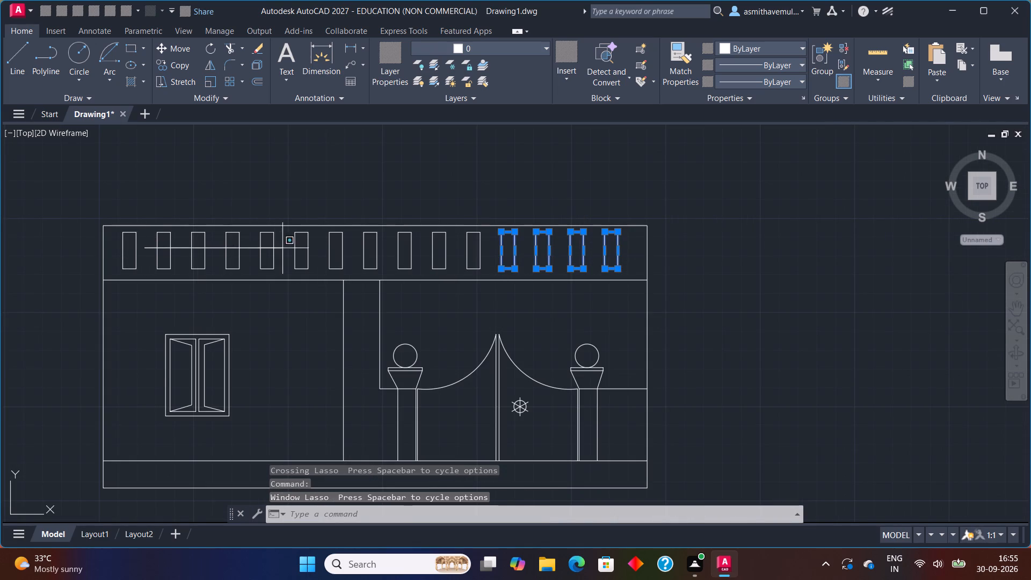
left_click_drag(284, 249, 454, 242)
left_click(463, 242)
left_click_drag(487, 242, 333, 256)
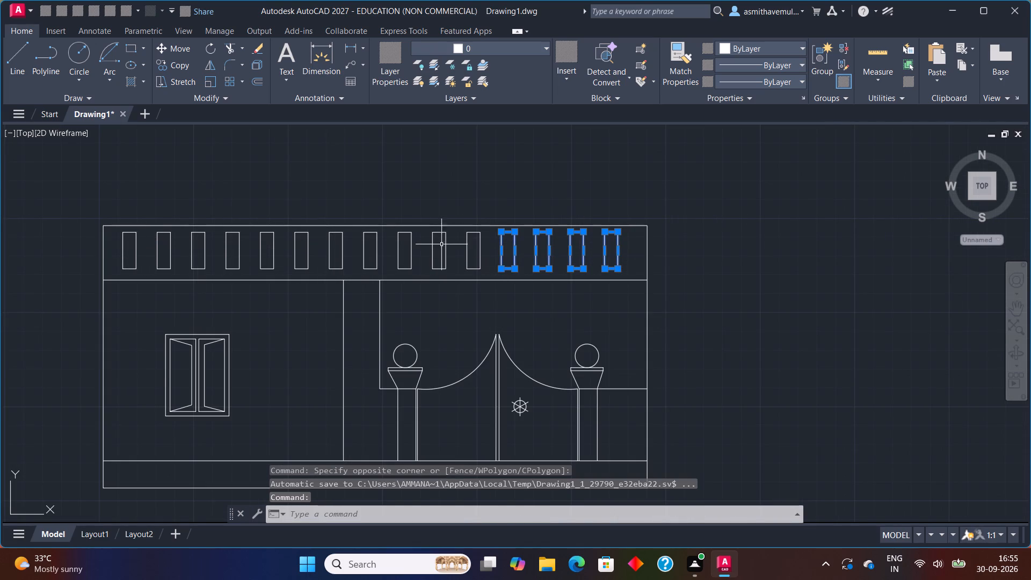
left_click_drag(496, 250, 180, 256)
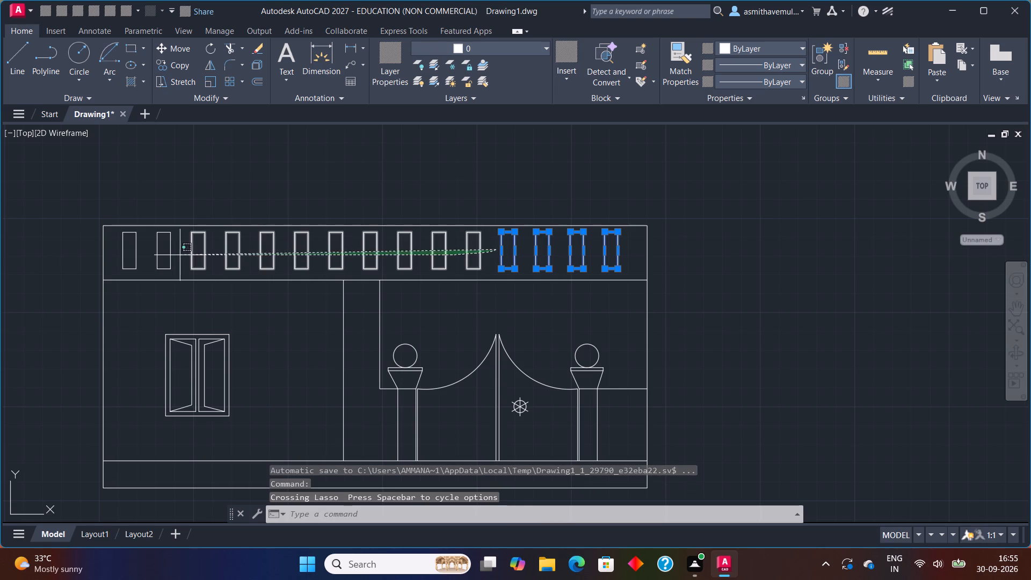
left_click_drag(180, 256, 142, 257)
key("Delete")
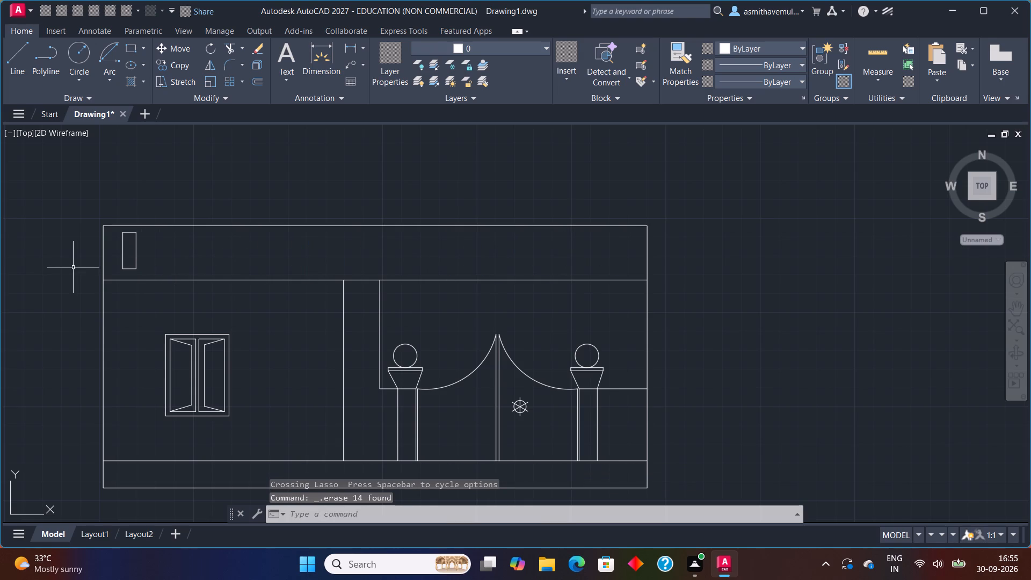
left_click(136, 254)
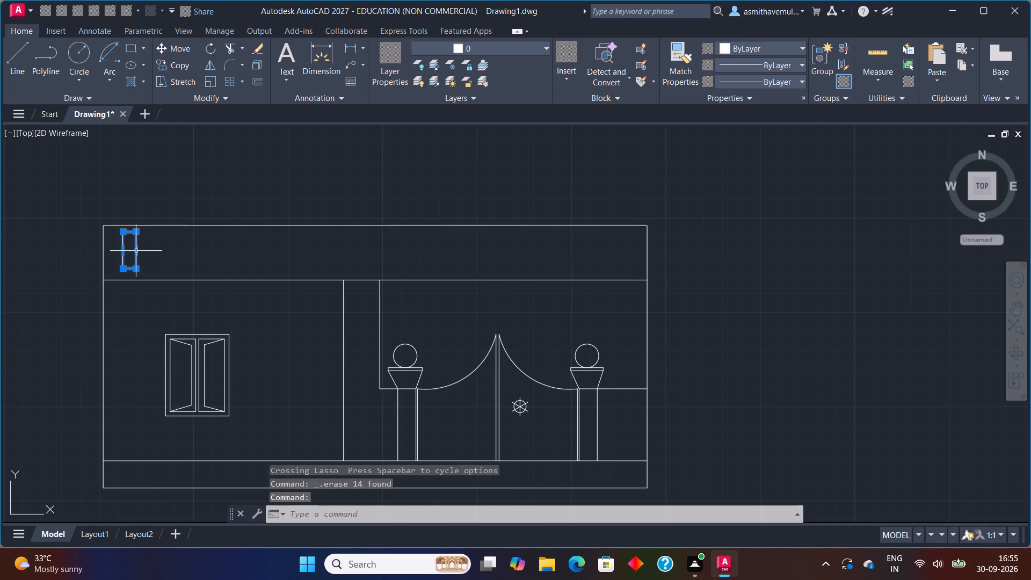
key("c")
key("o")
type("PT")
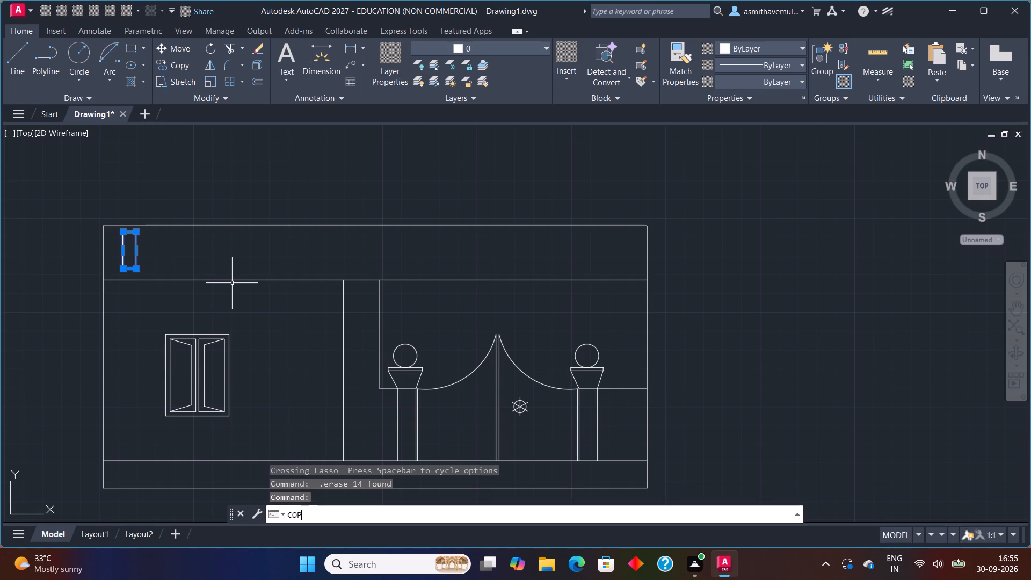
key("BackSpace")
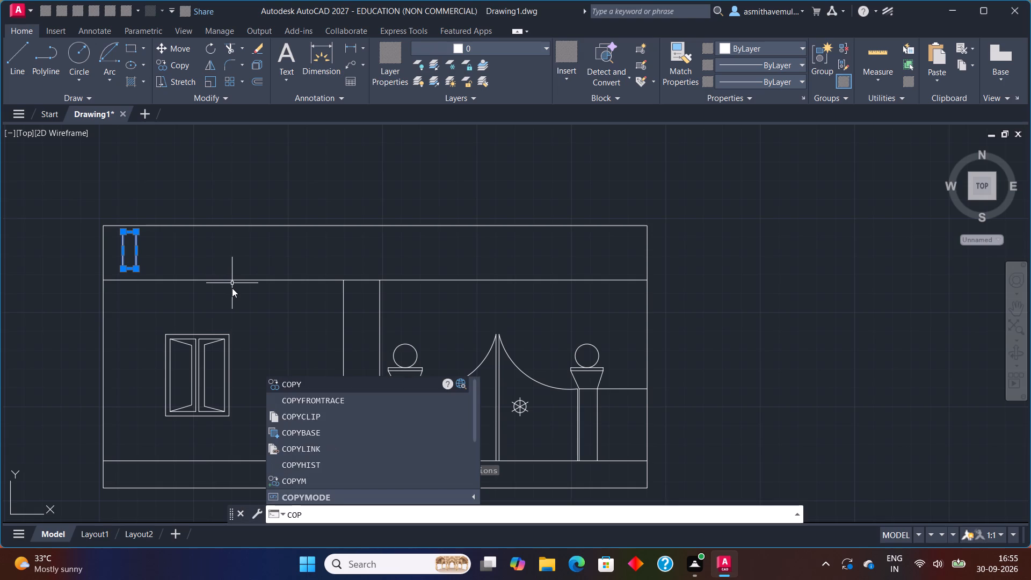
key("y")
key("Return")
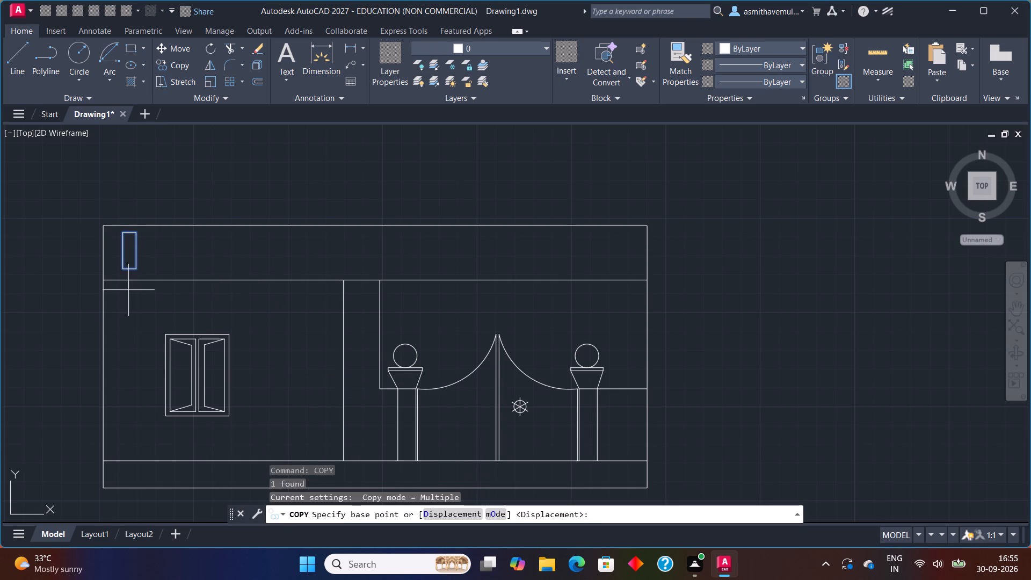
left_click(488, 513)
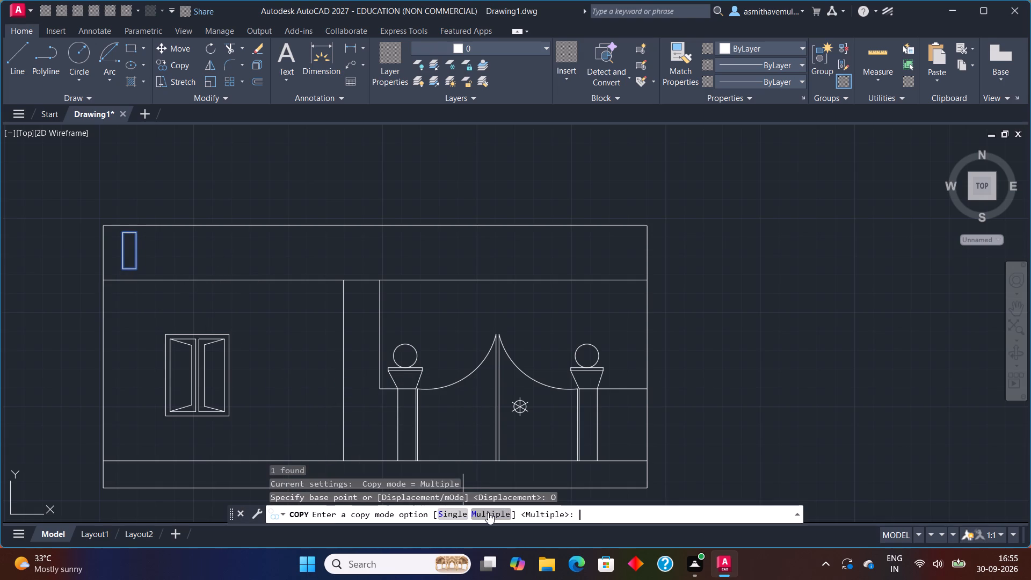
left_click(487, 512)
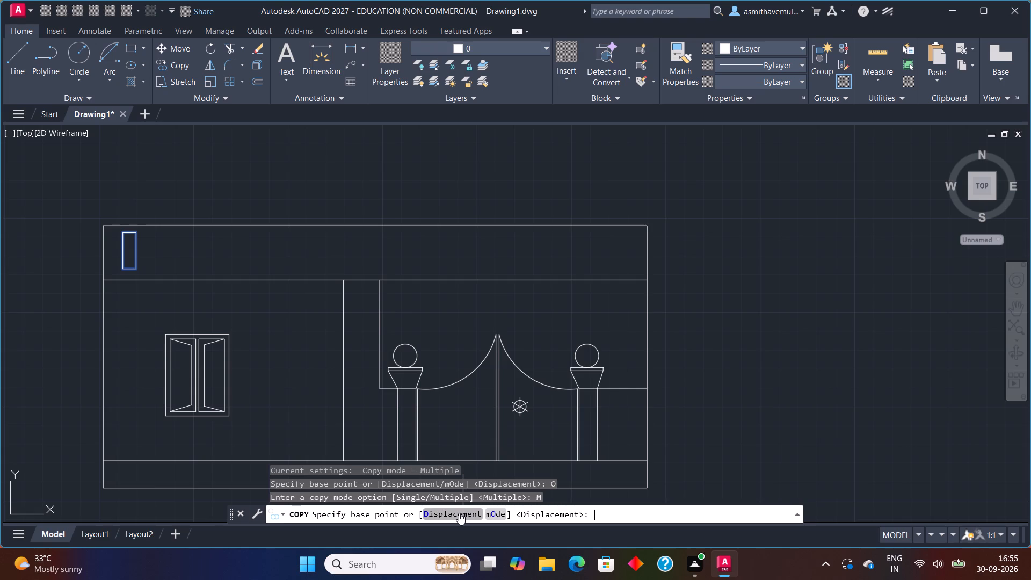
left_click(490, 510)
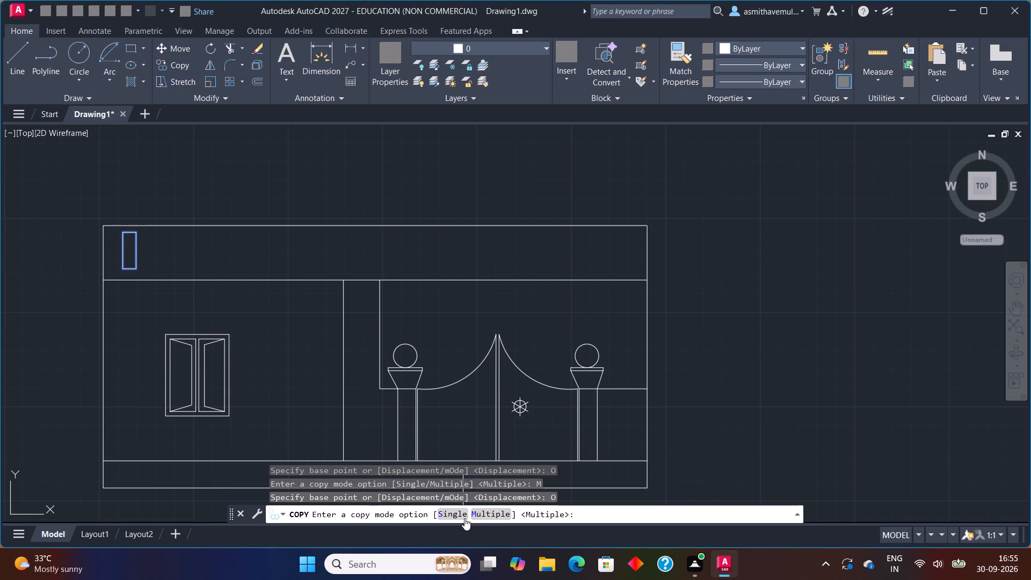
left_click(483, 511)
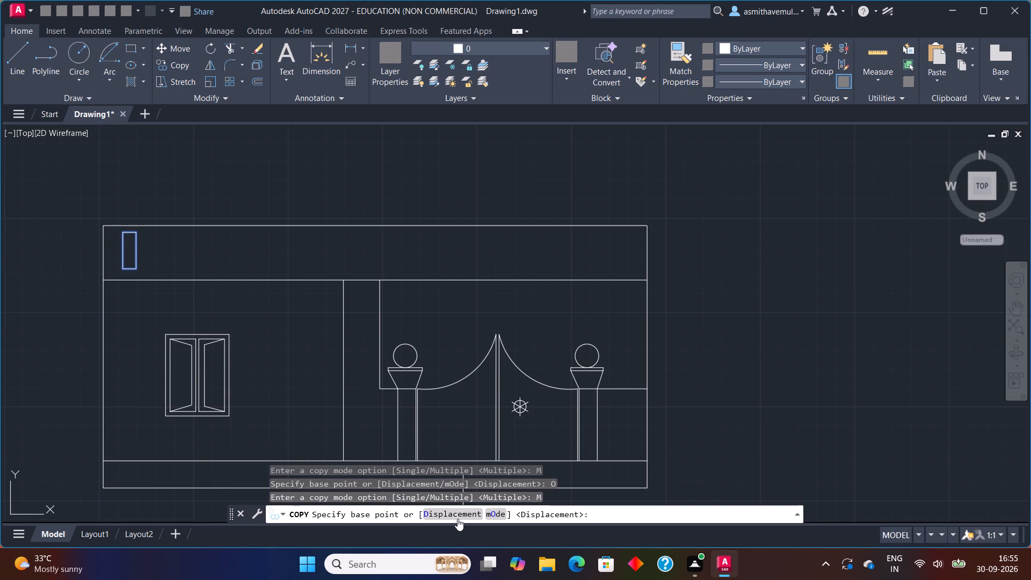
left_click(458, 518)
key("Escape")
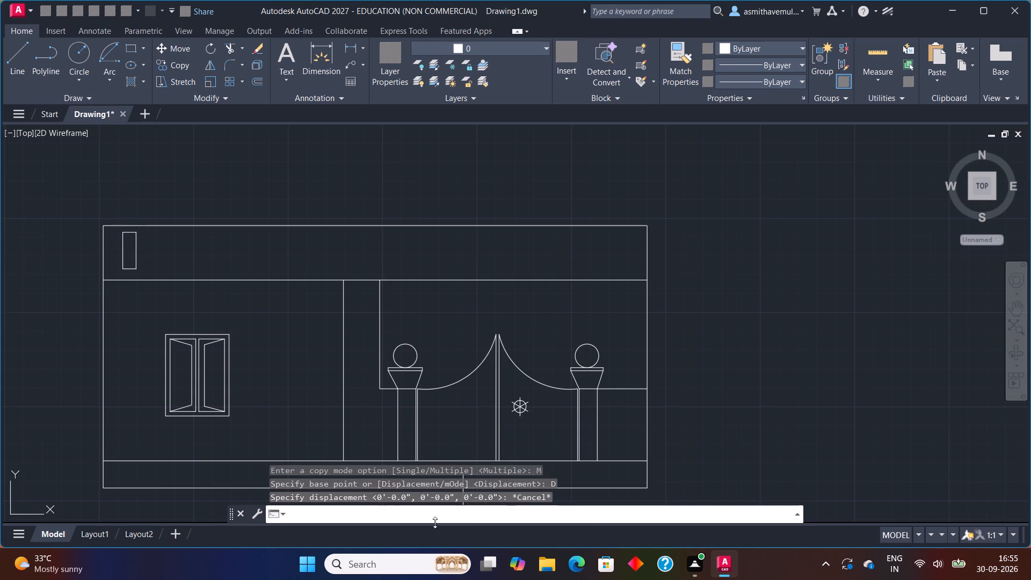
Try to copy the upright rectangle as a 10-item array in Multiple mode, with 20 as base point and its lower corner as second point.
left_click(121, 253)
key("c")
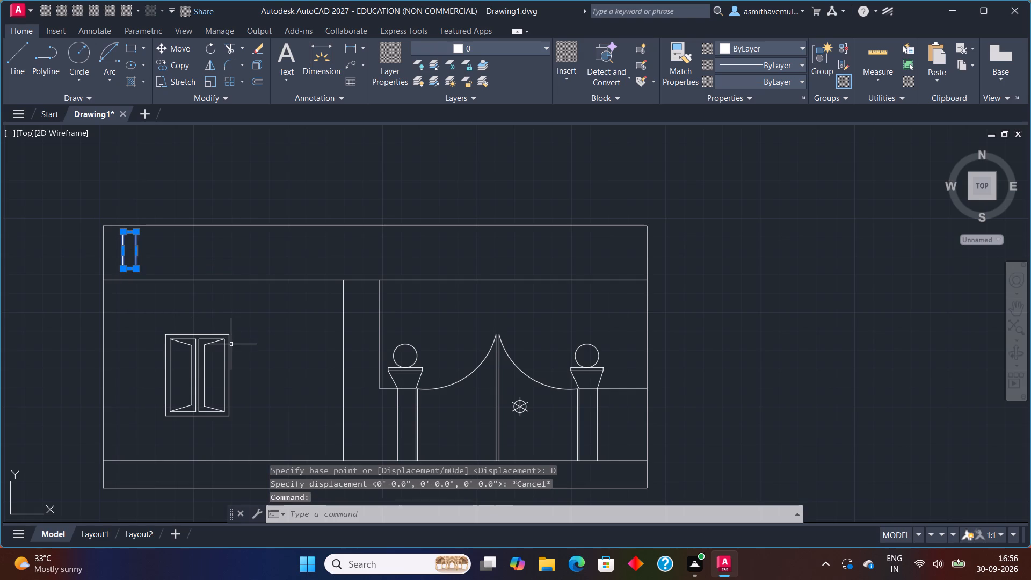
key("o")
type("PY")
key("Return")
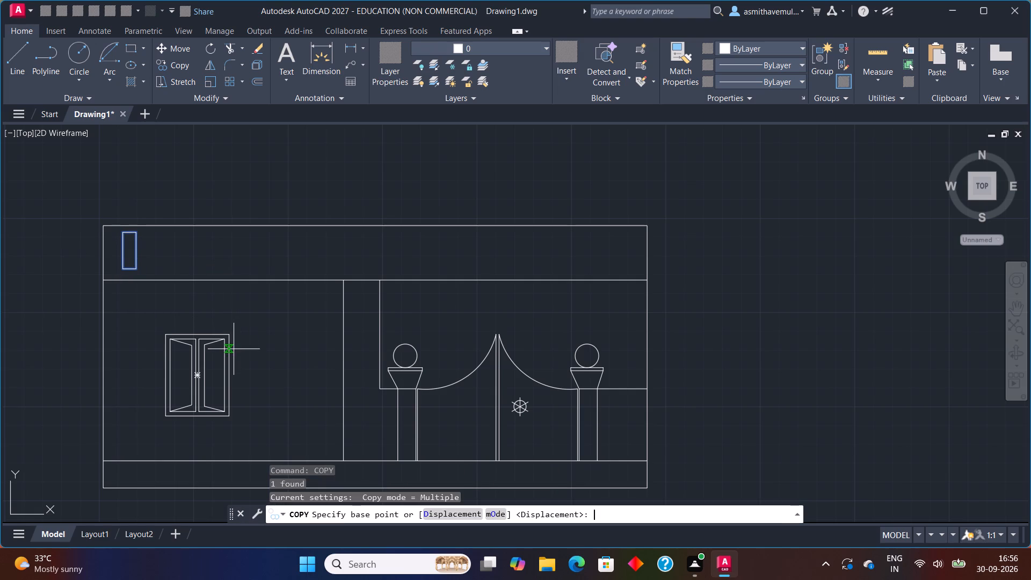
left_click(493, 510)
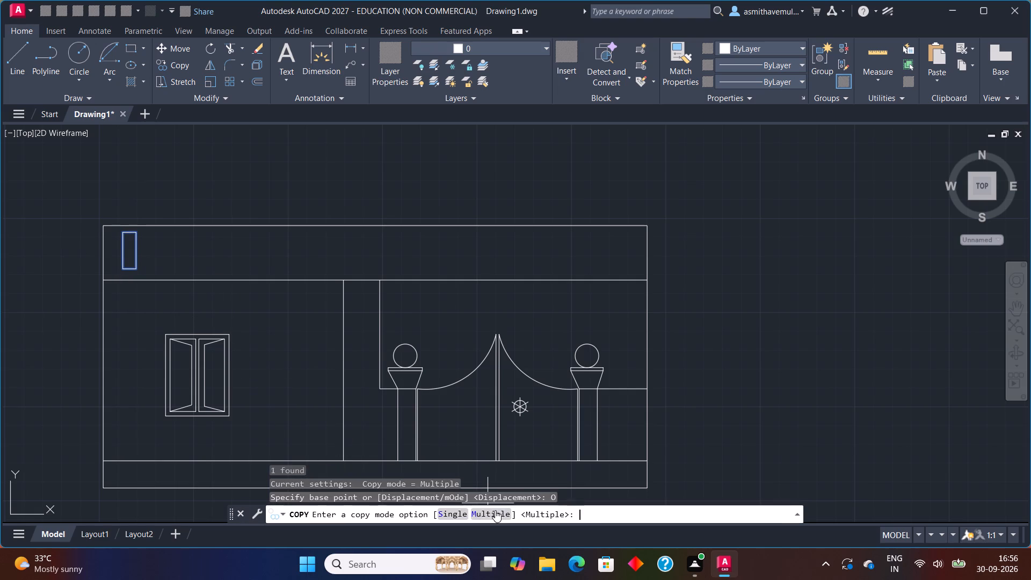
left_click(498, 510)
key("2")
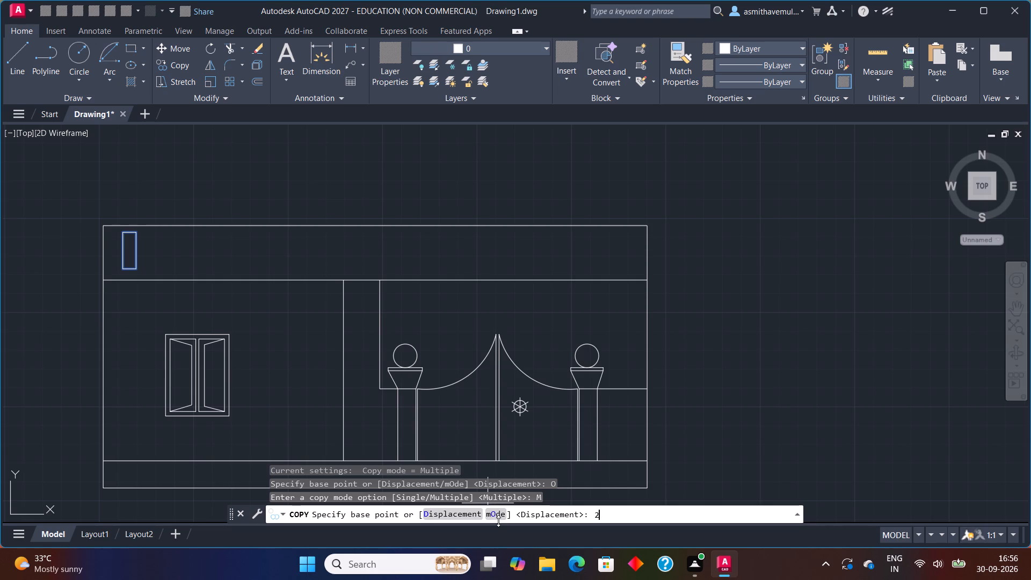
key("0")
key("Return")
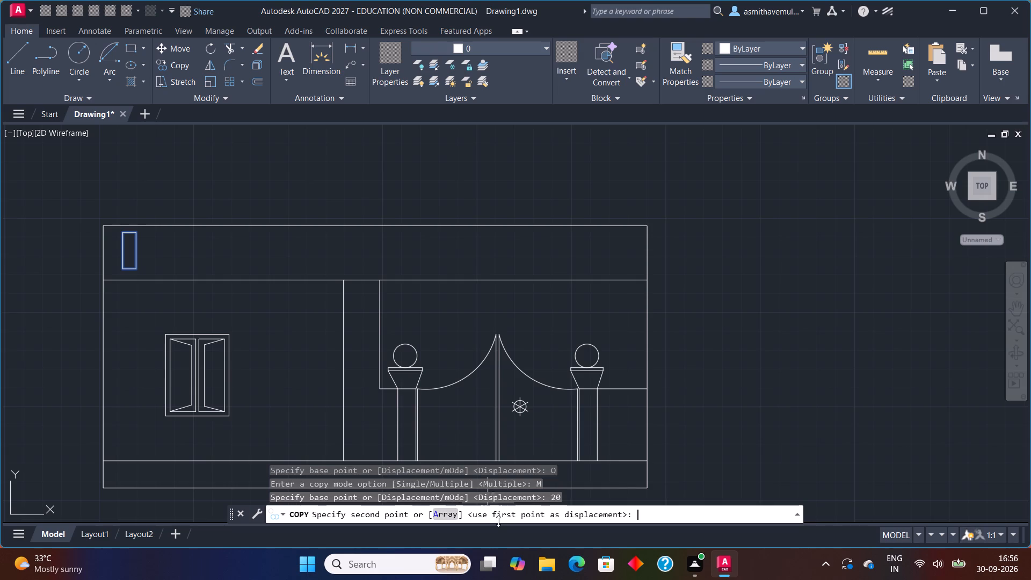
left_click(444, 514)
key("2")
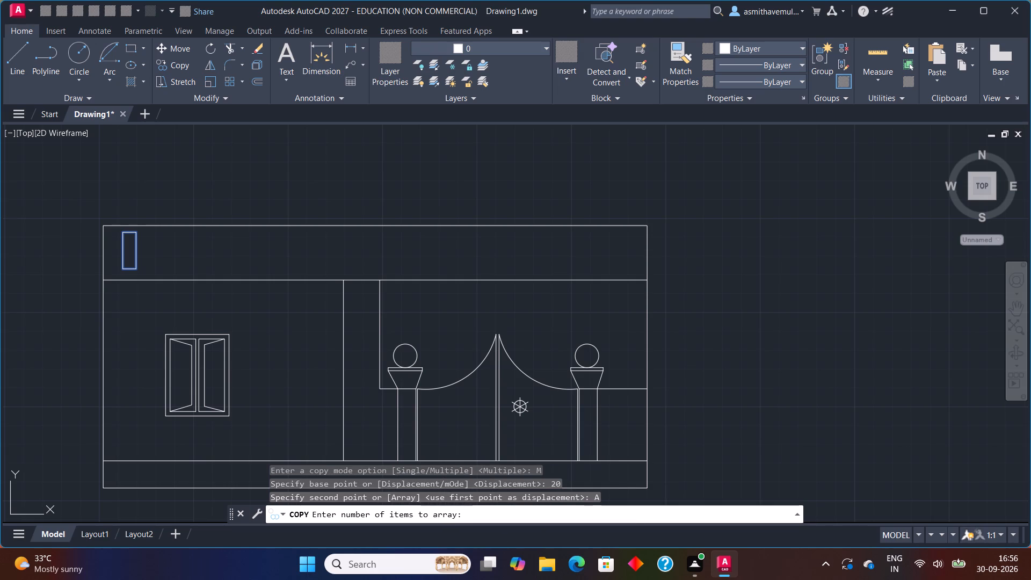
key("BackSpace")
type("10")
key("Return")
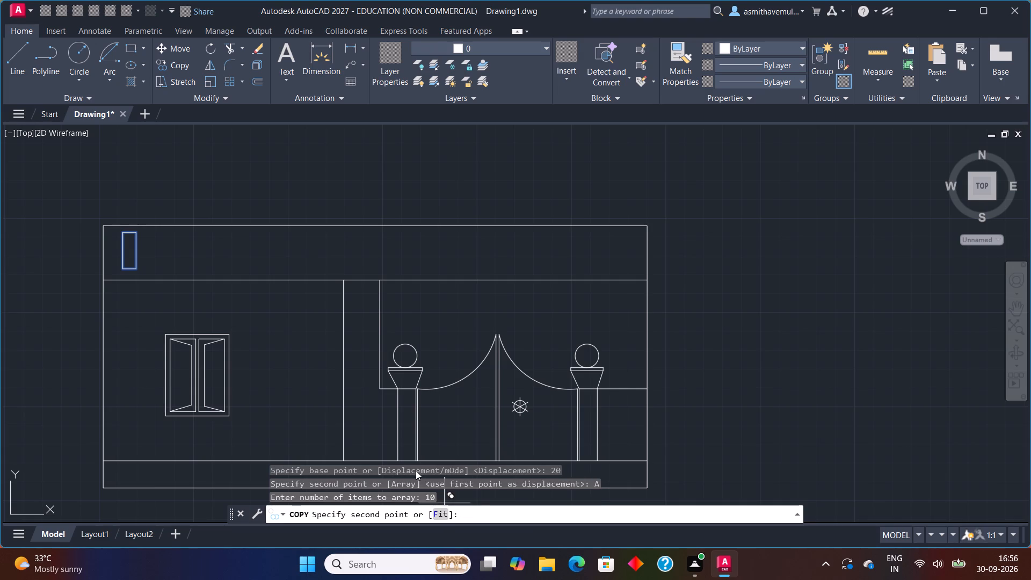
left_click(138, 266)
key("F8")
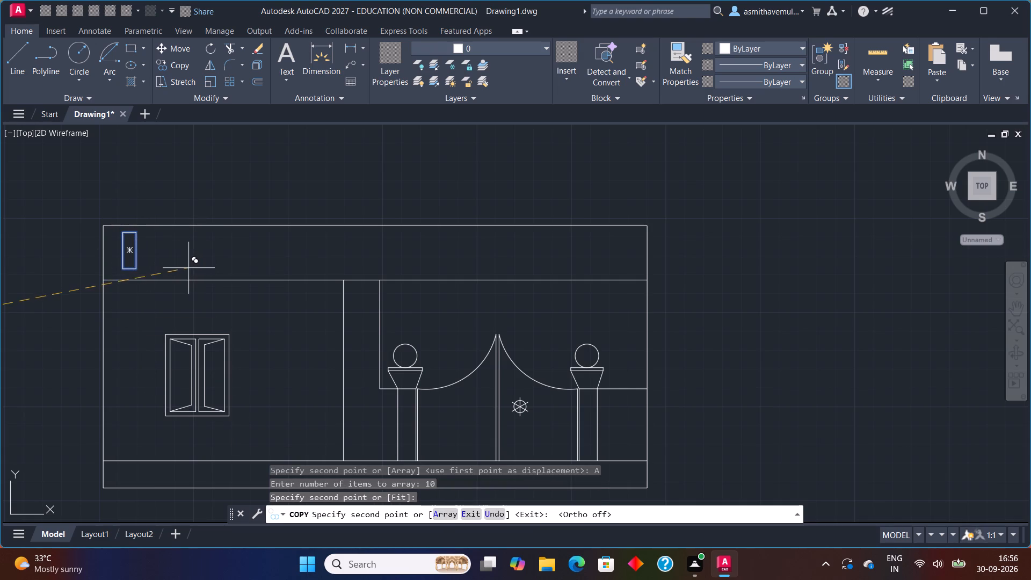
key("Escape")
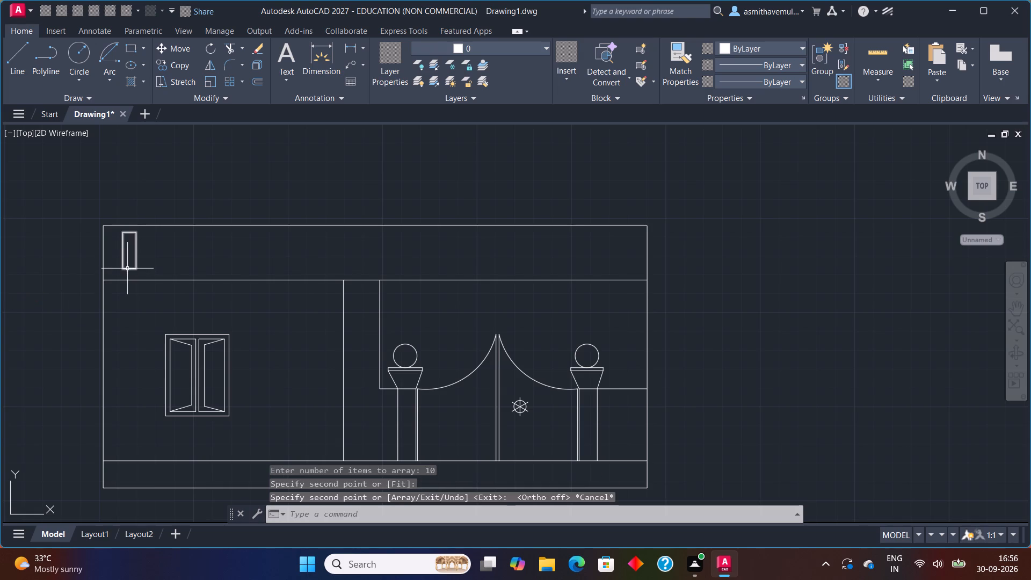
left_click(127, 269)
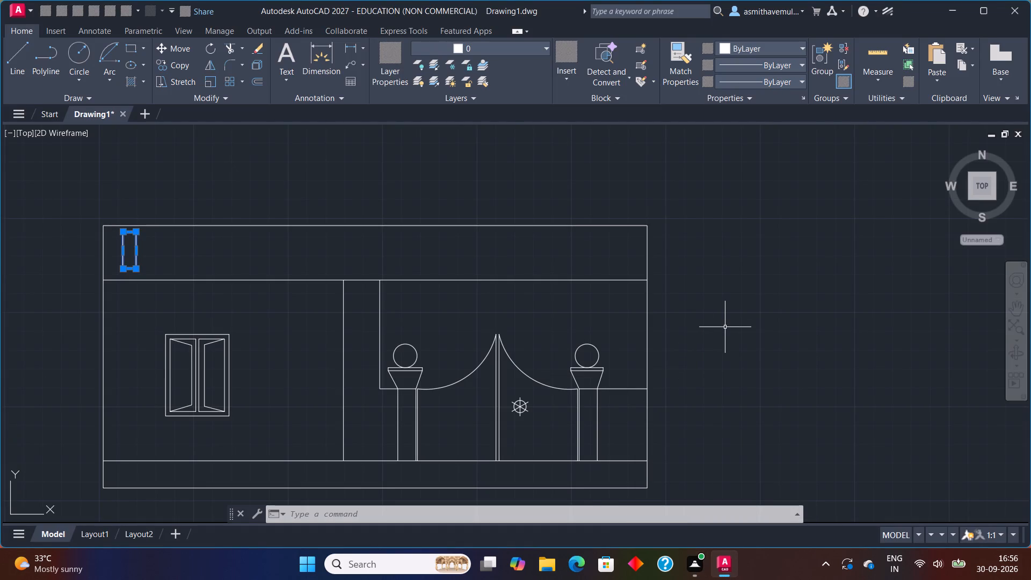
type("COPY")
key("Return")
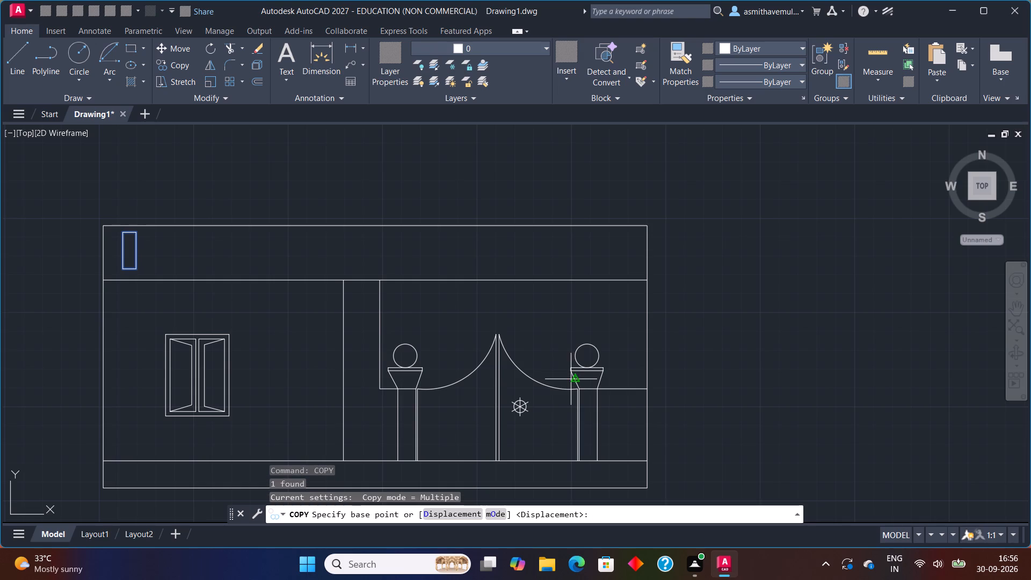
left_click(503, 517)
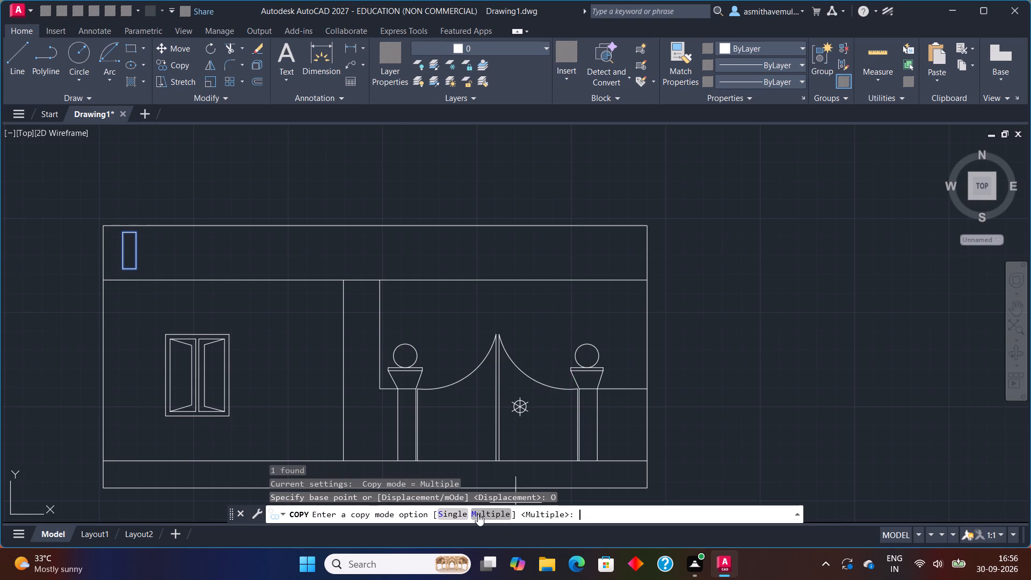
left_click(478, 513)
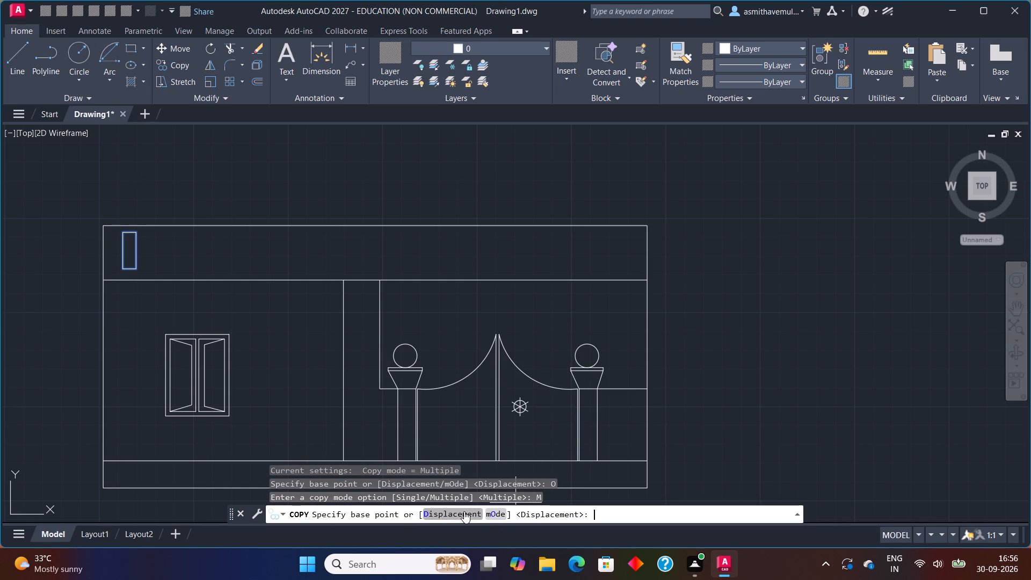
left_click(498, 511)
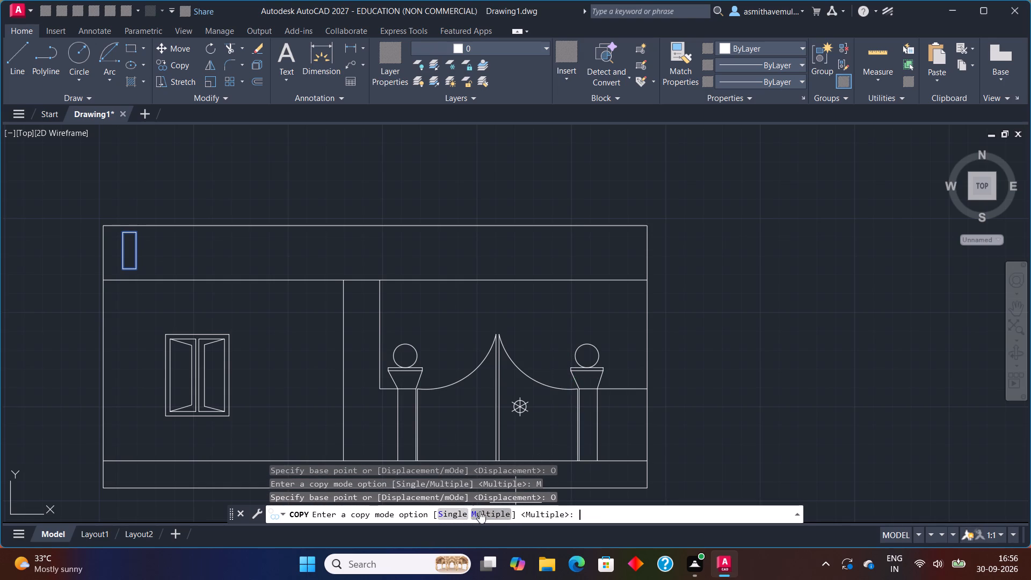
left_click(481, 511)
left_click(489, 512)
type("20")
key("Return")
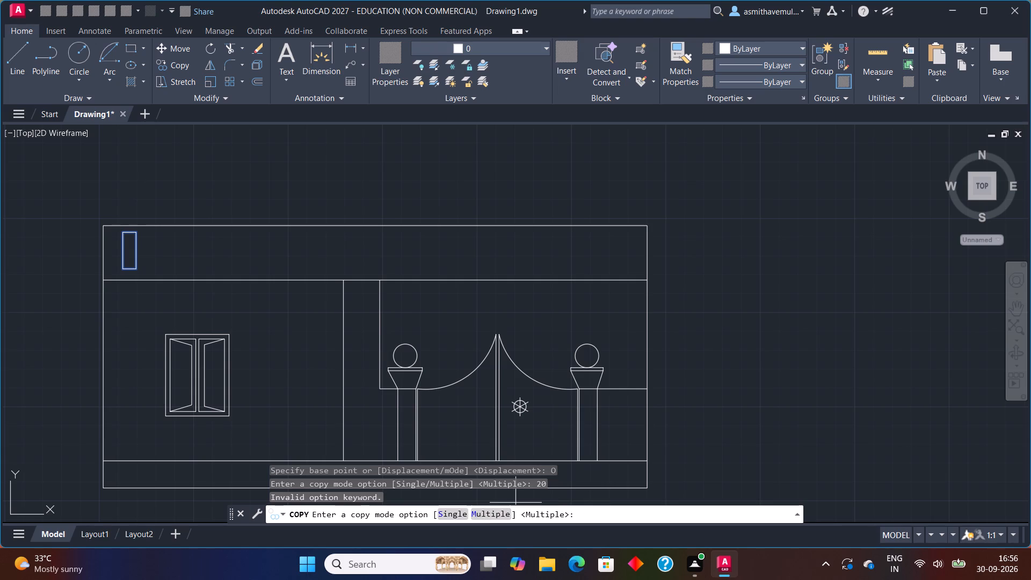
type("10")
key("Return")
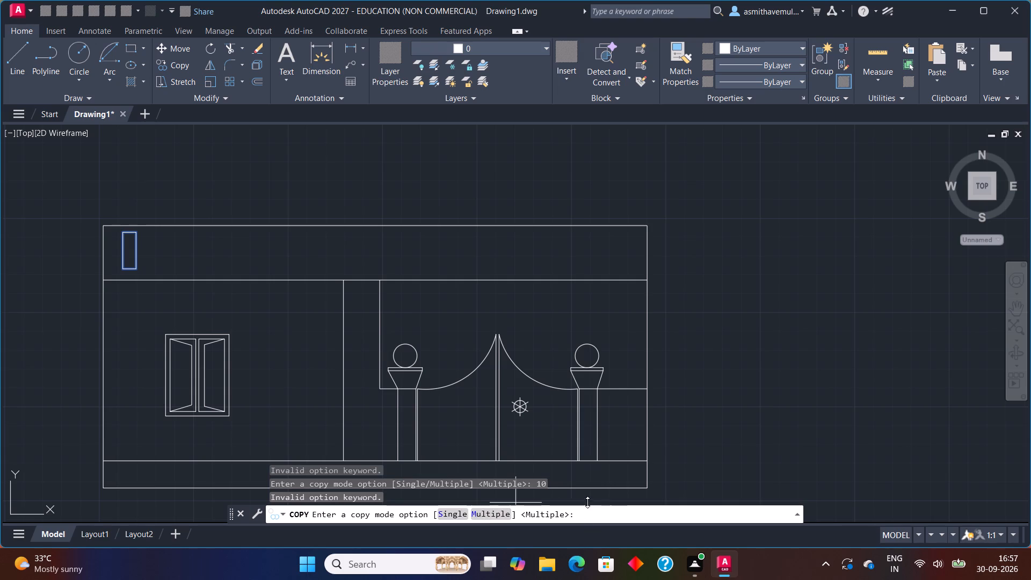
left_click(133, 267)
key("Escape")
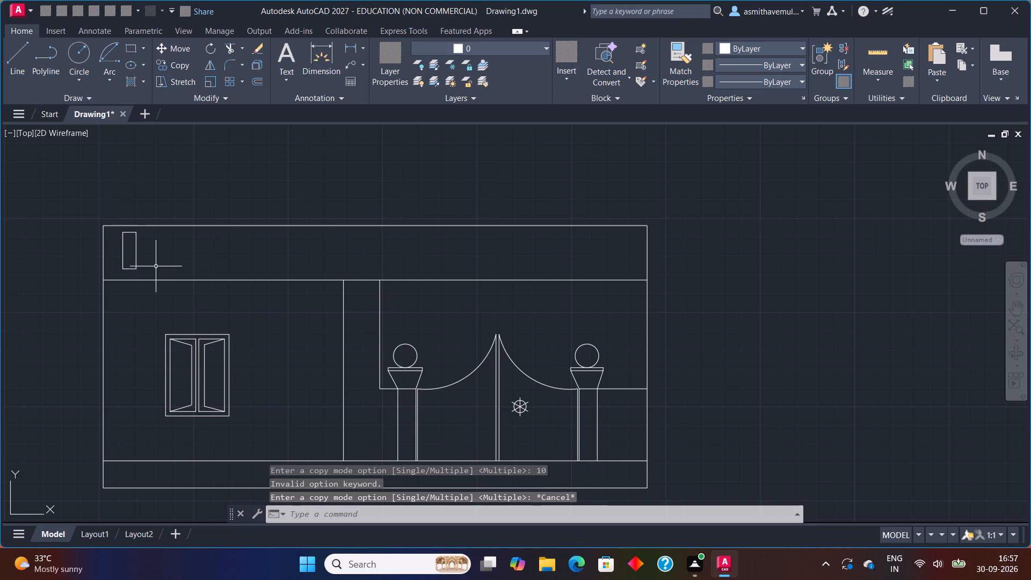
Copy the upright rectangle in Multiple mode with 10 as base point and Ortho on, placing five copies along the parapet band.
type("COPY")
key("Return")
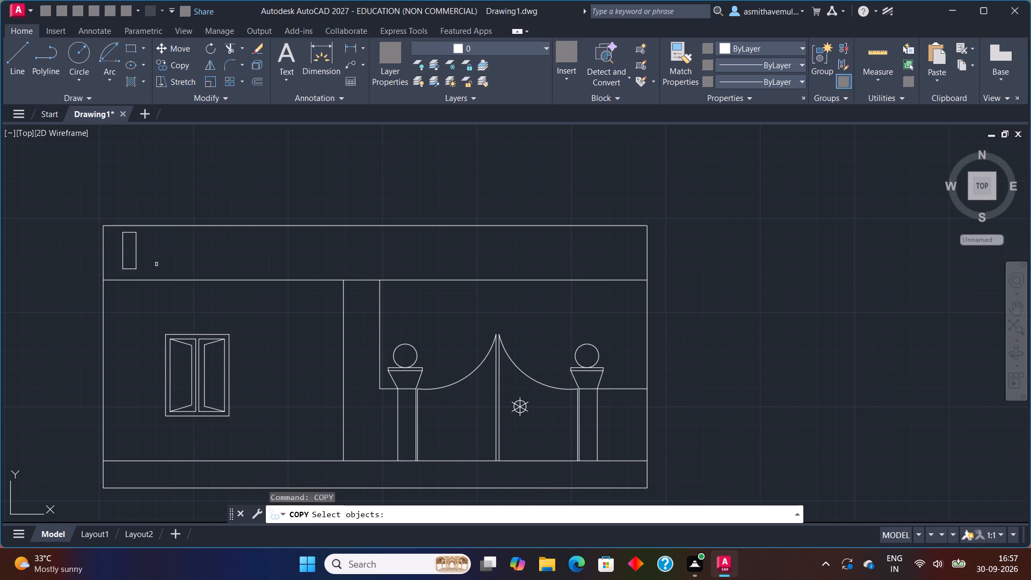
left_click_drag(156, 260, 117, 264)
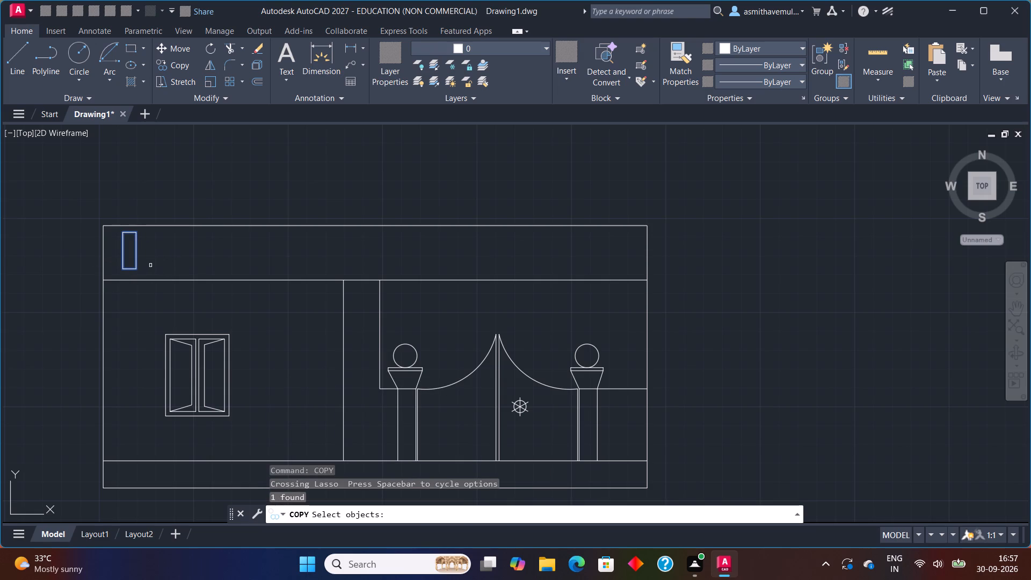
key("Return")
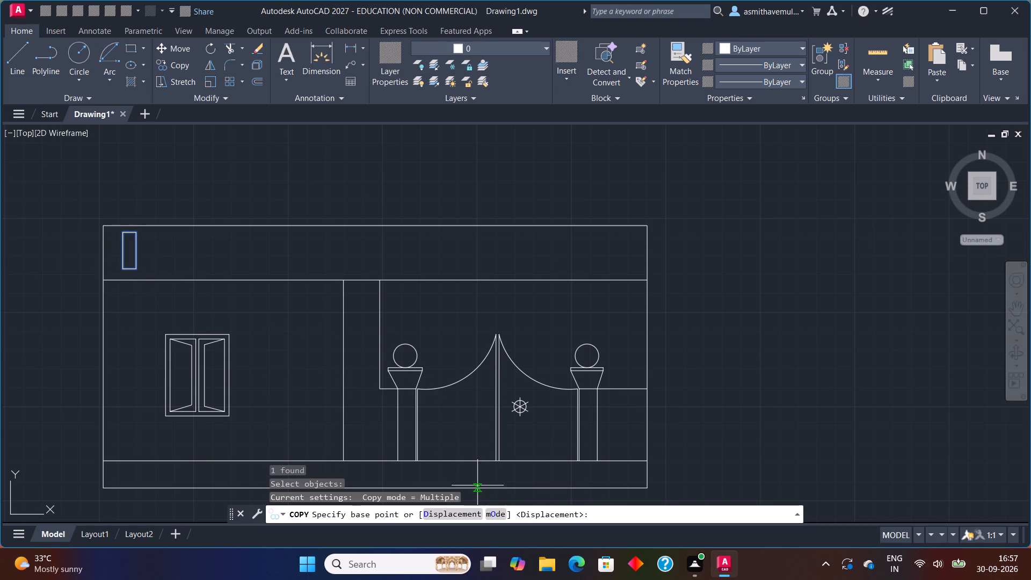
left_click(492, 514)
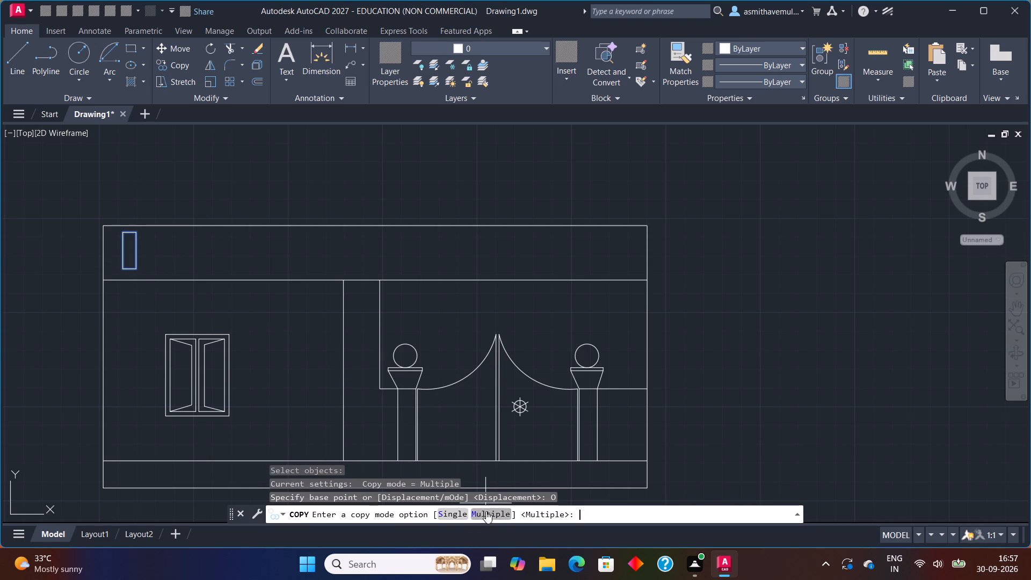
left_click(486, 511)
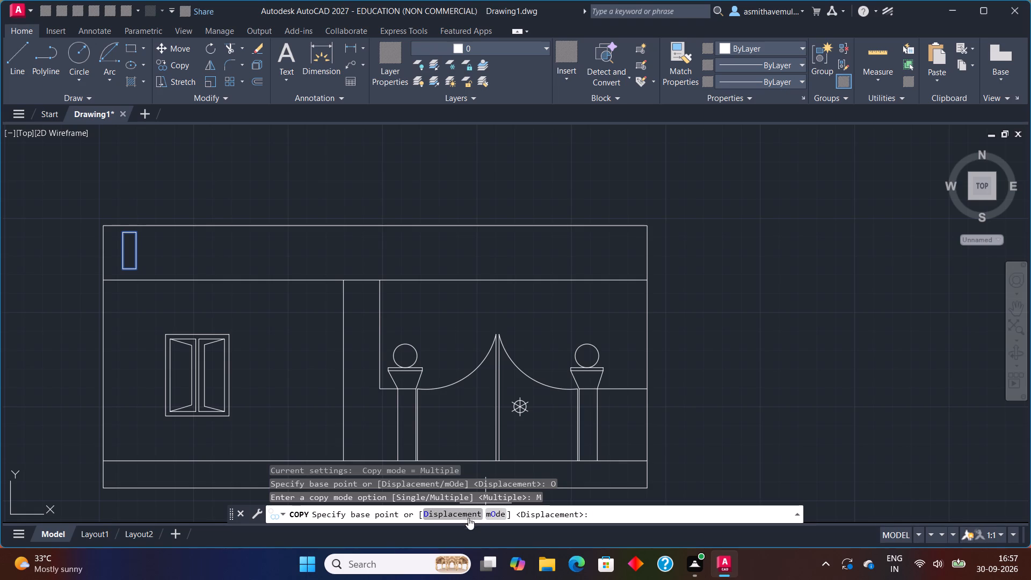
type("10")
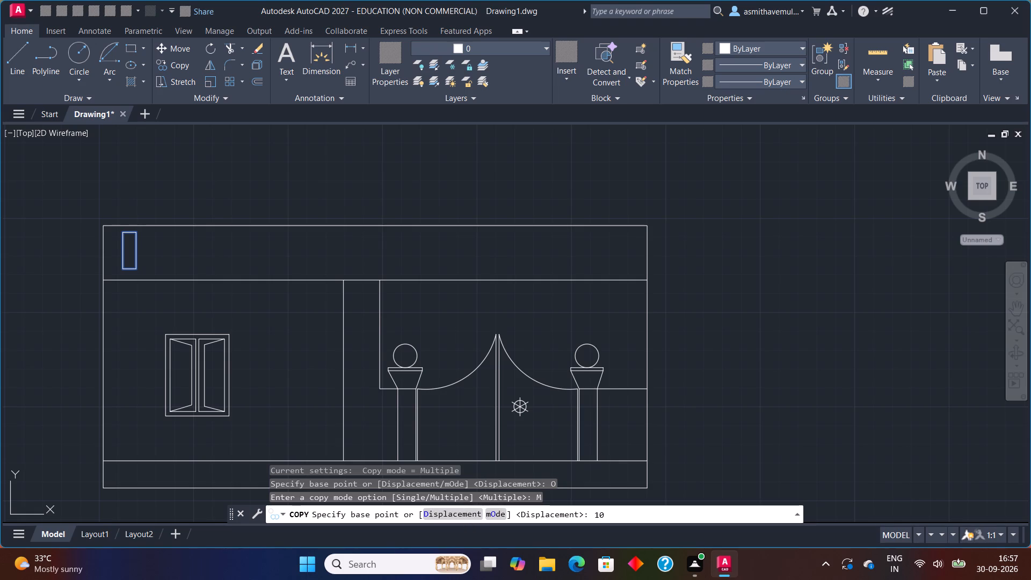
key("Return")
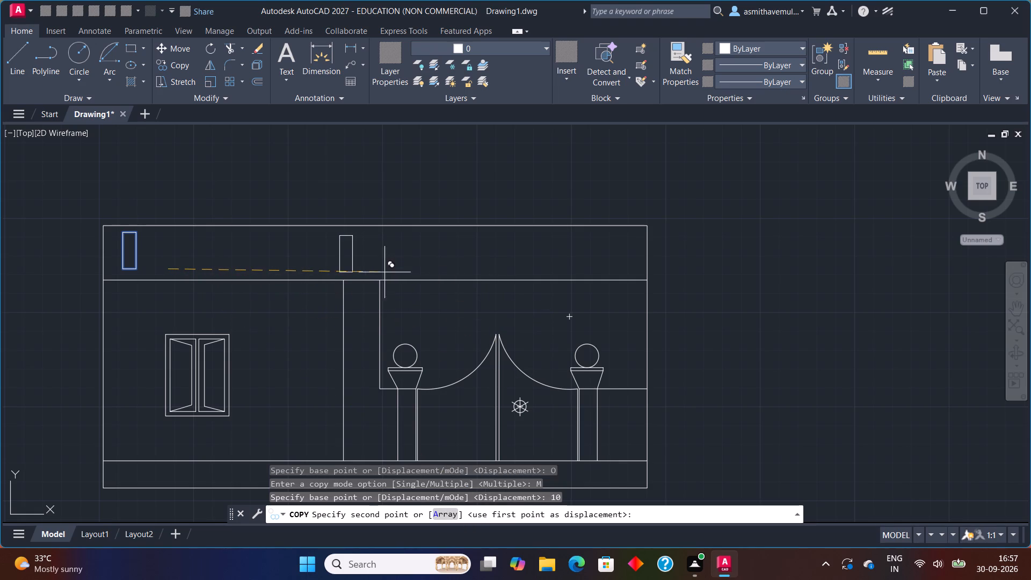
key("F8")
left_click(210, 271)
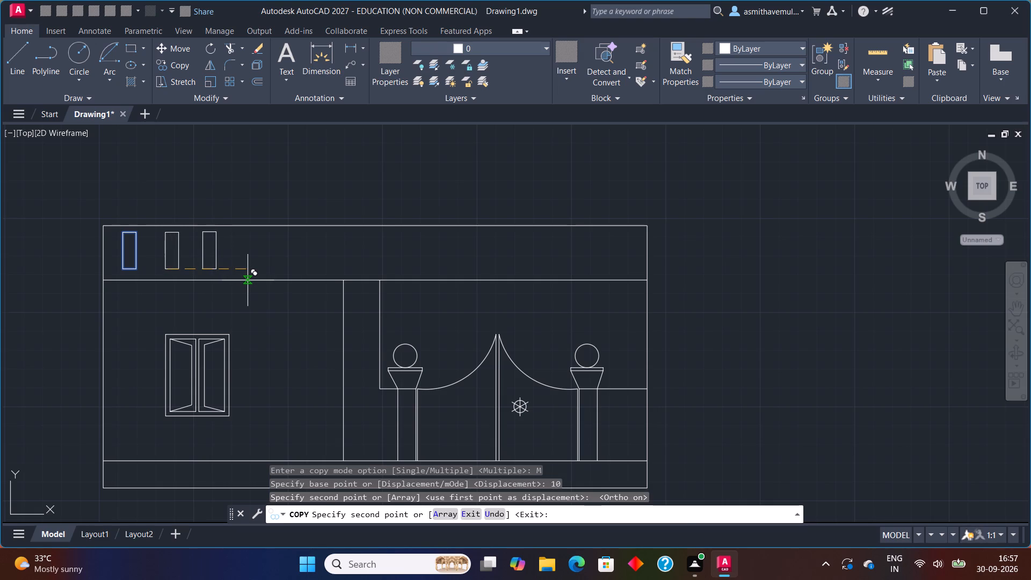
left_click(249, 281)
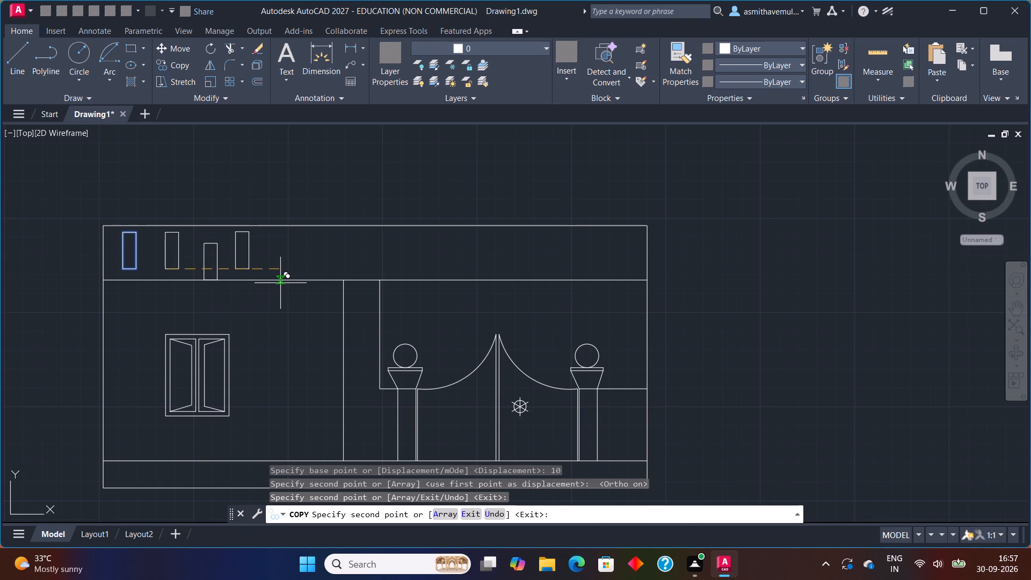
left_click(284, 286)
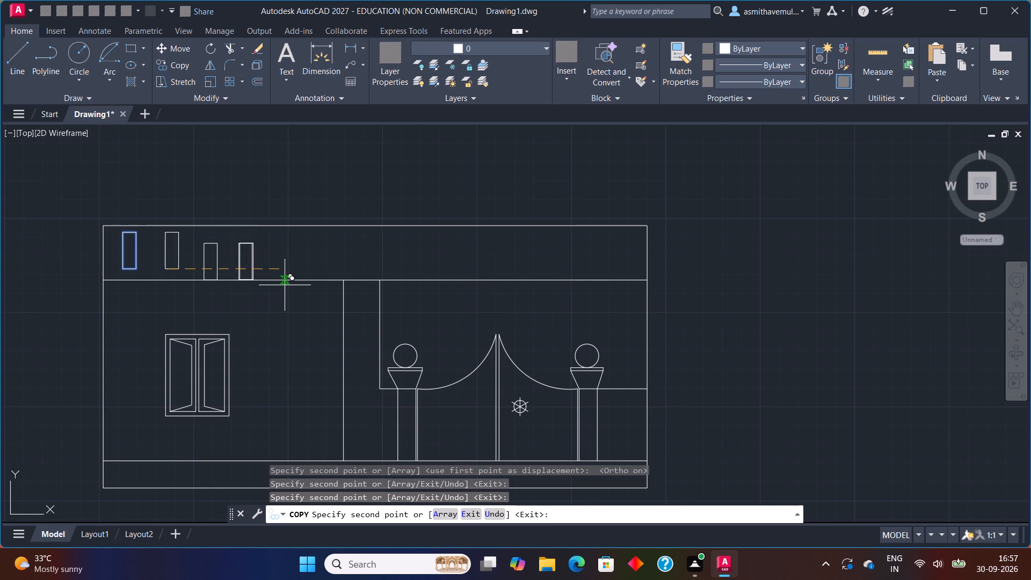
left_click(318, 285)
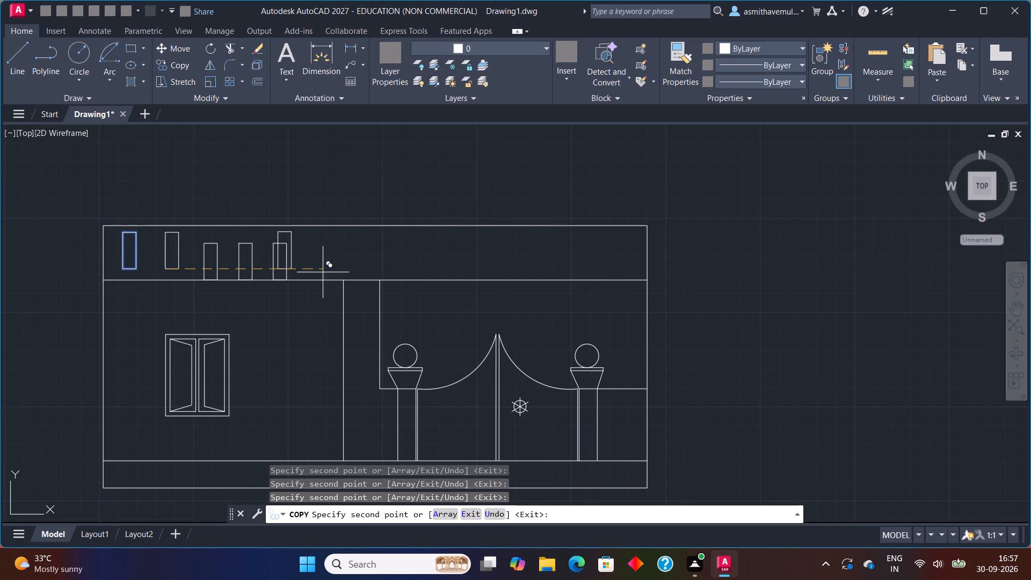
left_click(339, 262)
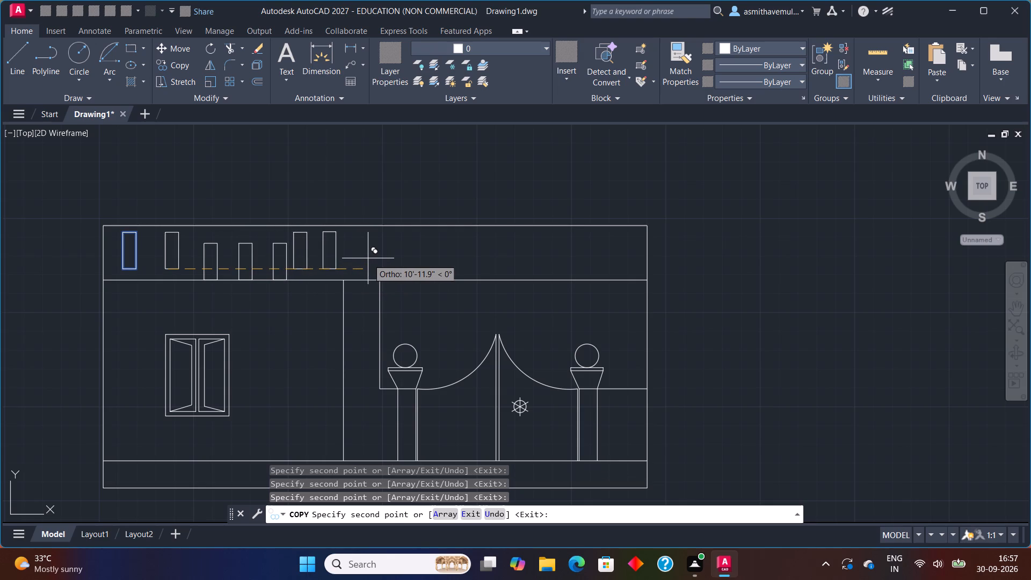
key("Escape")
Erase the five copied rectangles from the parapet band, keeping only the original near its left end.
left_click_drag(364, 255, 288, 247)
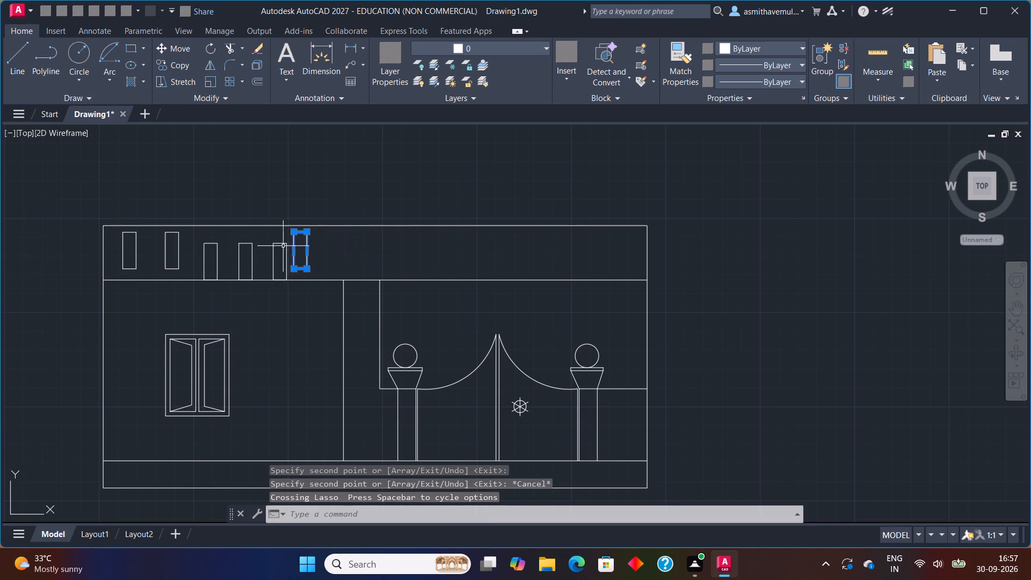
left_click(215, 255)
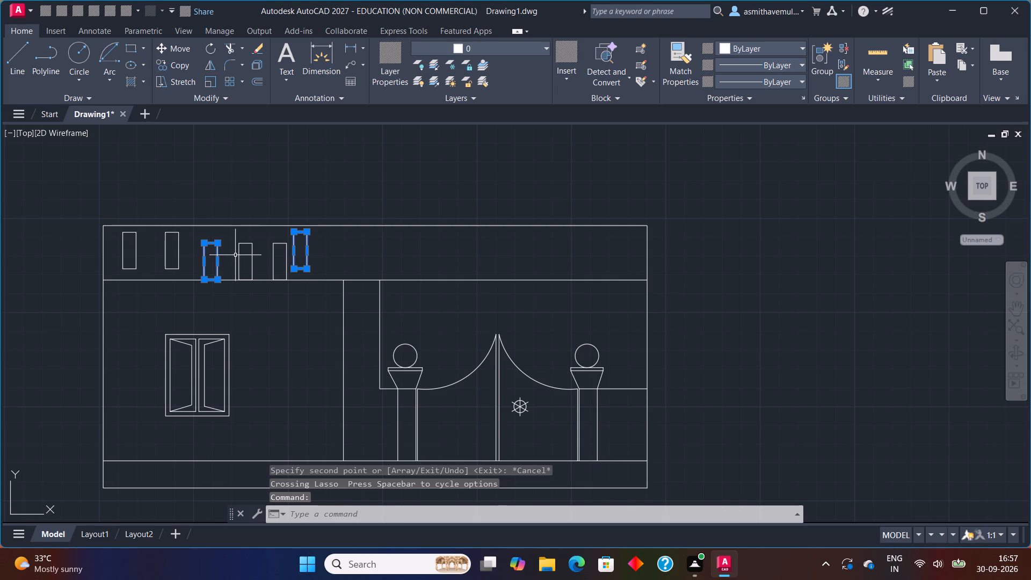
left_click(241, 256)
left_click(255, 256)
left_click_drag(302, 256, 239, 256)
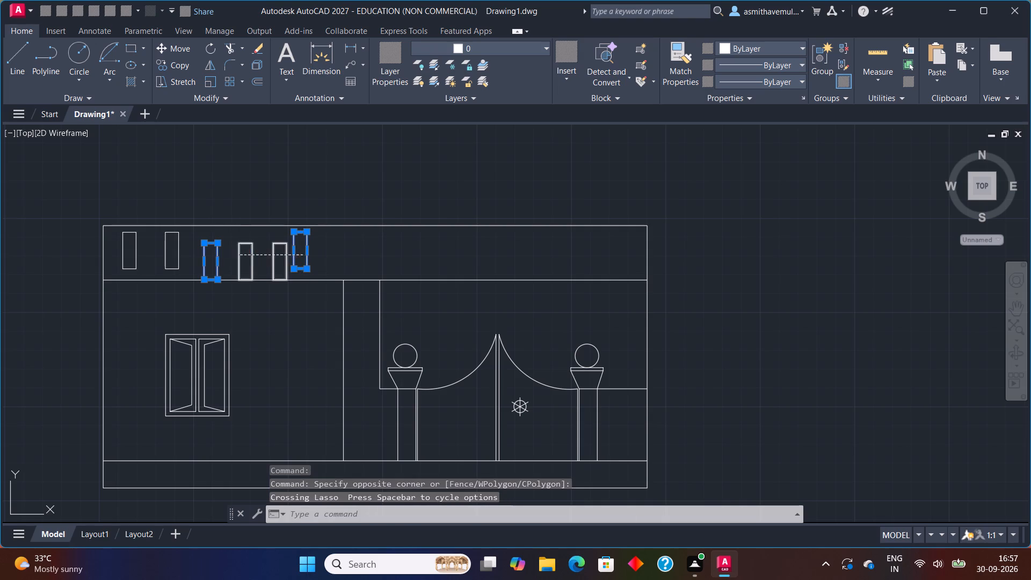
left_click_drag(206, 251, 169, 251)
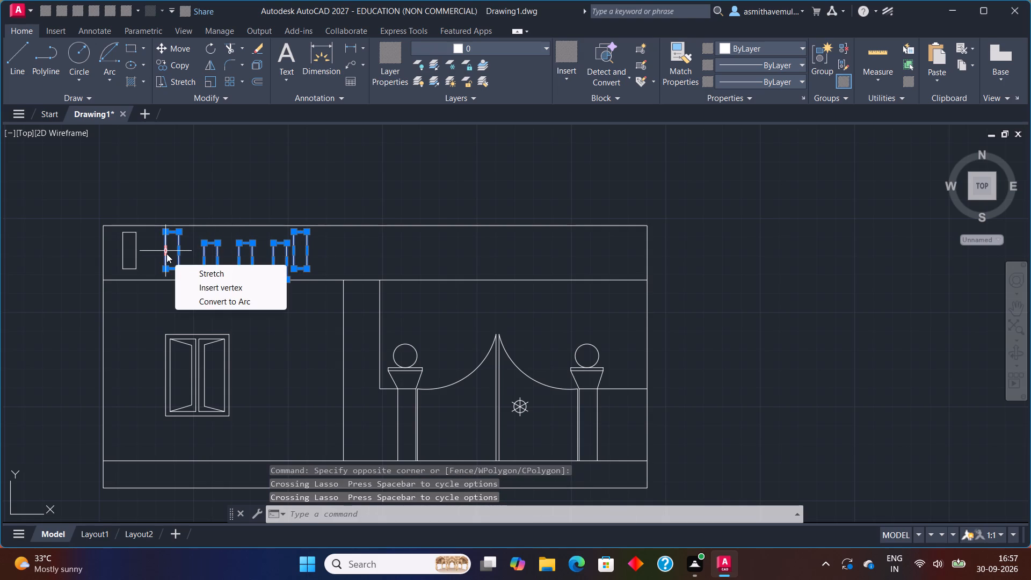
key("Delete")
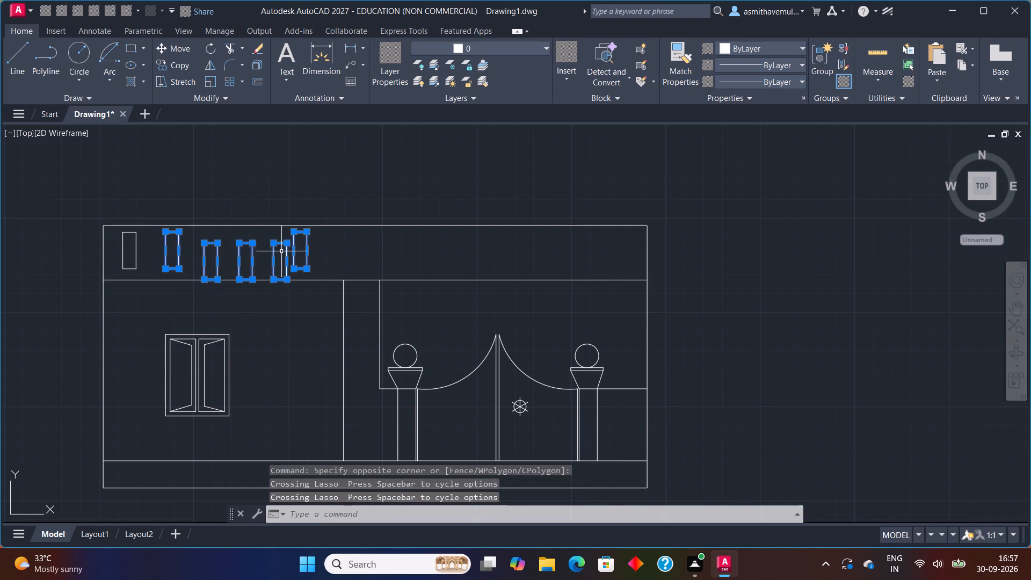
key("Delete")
Draw a horizontal line from the upright rectangle's lower right corner to the parapet's right edge.
scroll(213, 257, "up", 1)
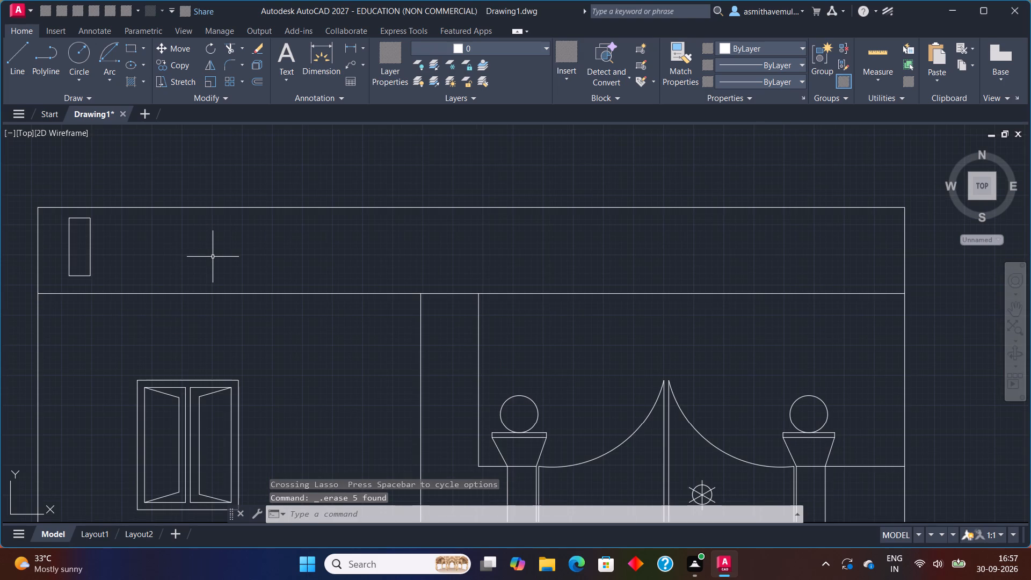
key("l")
key("Return")
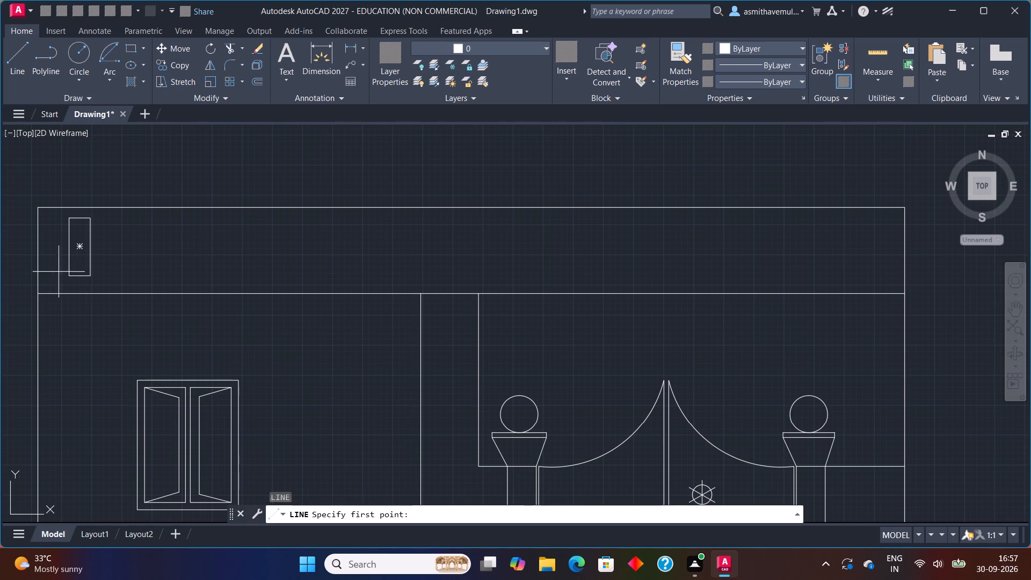
left_click(92, 279)
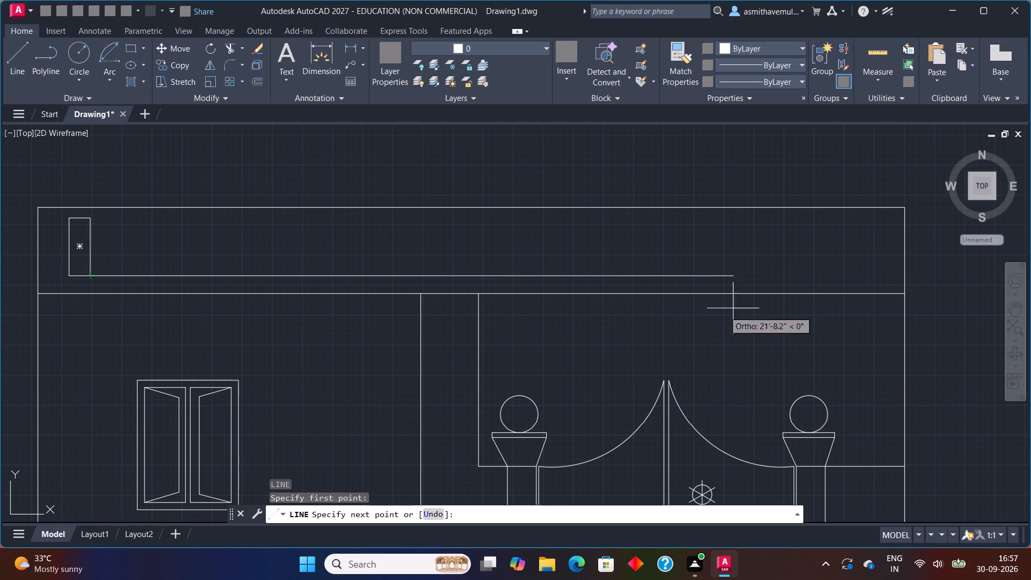
left_click(907, 280)
key("Escape")
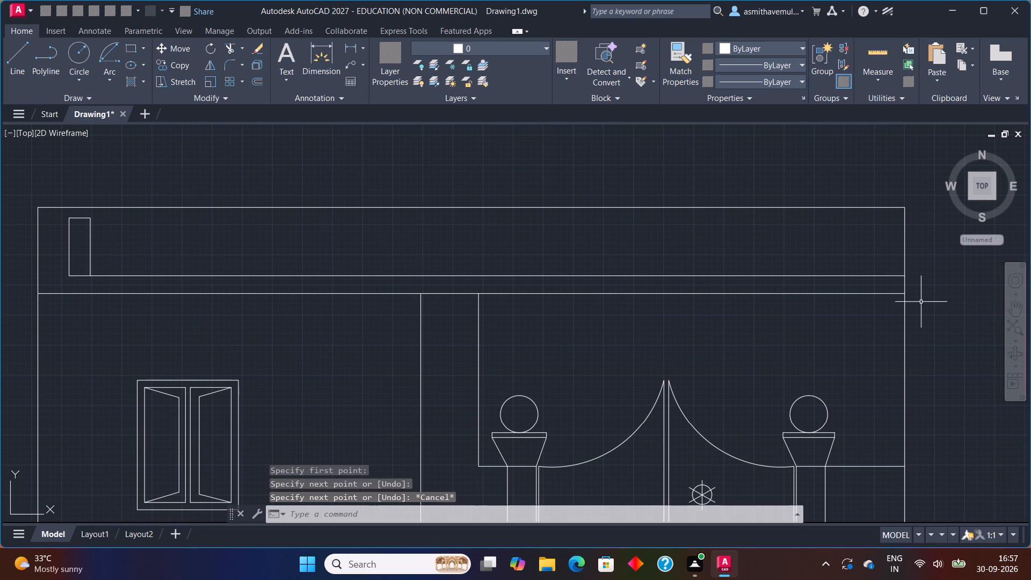
Draw a horizontal line from the upright rectangle's upper right corner to the parapet's right edge.
key("l")
key("Return")
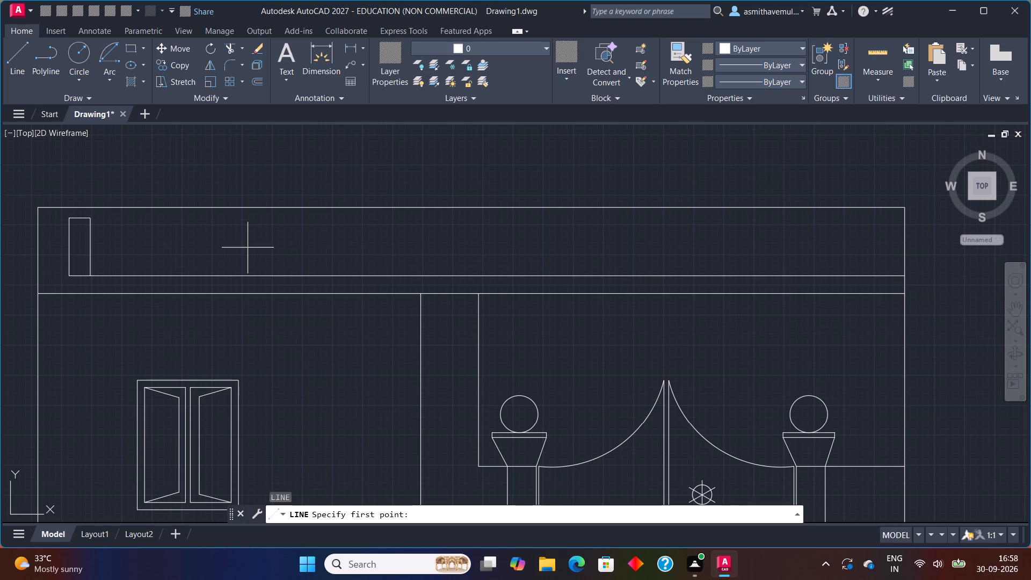
left_click(86, 221)
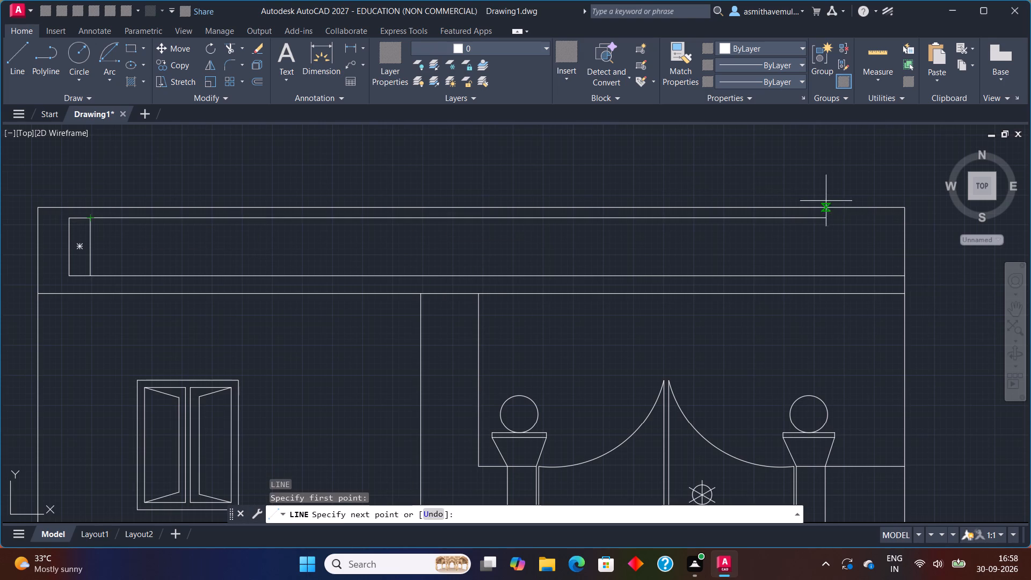
left_click(906, 220)
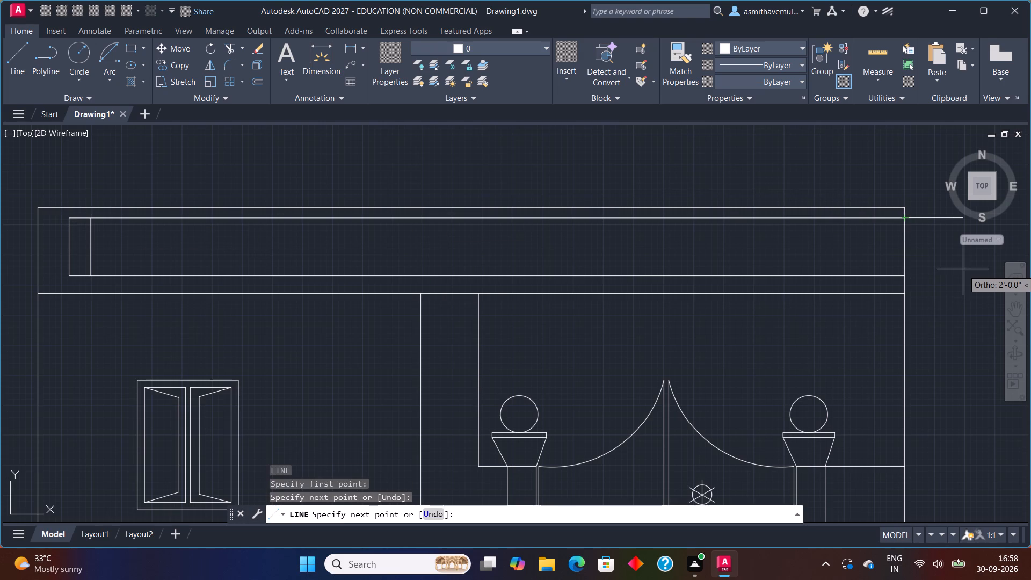
key("Escape")
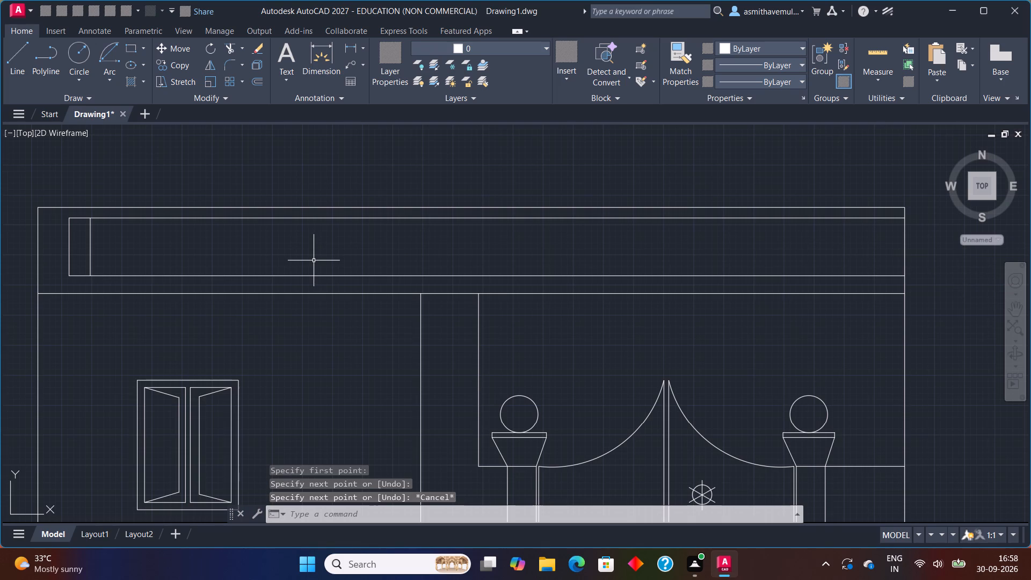
Copy the upright rectangle in Multiple mode with 10 as base point, placing five spaced copies along the parapet band.
type("COPY")
key("Return")
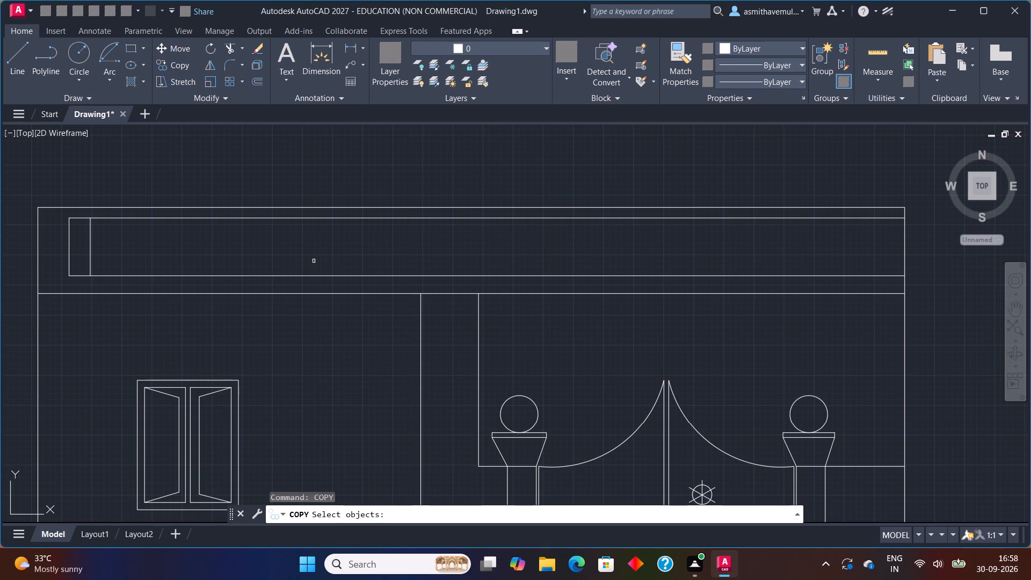
left_click(90, 242)
key("Return")
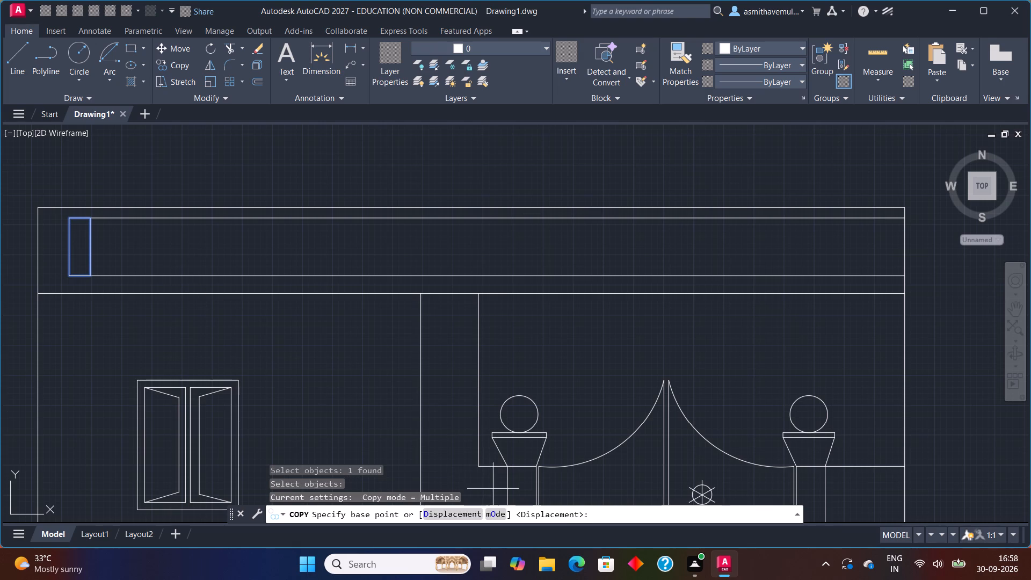
left_click(493, 512)
left_click(495, 512)
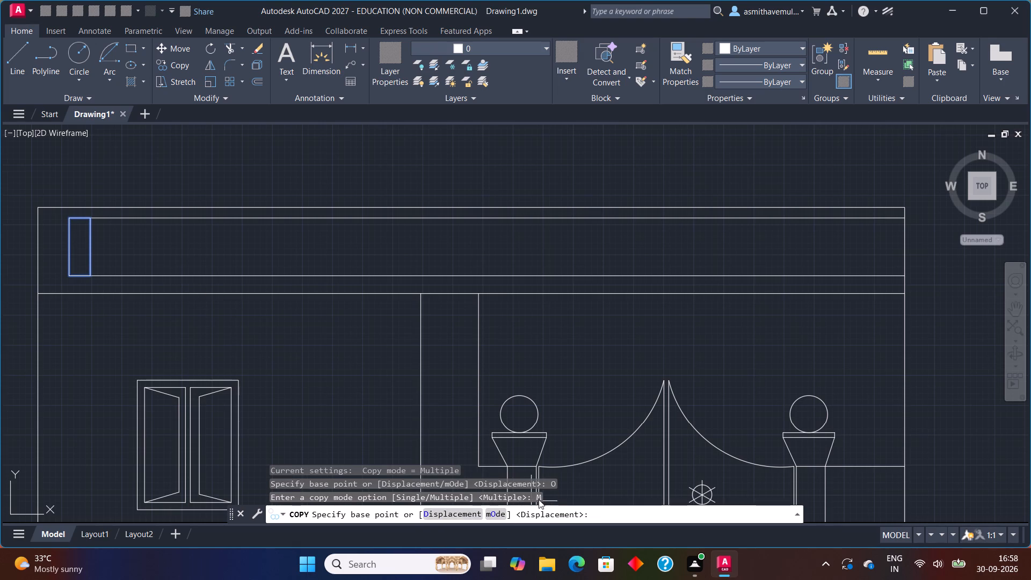
type("10")
key("Return")
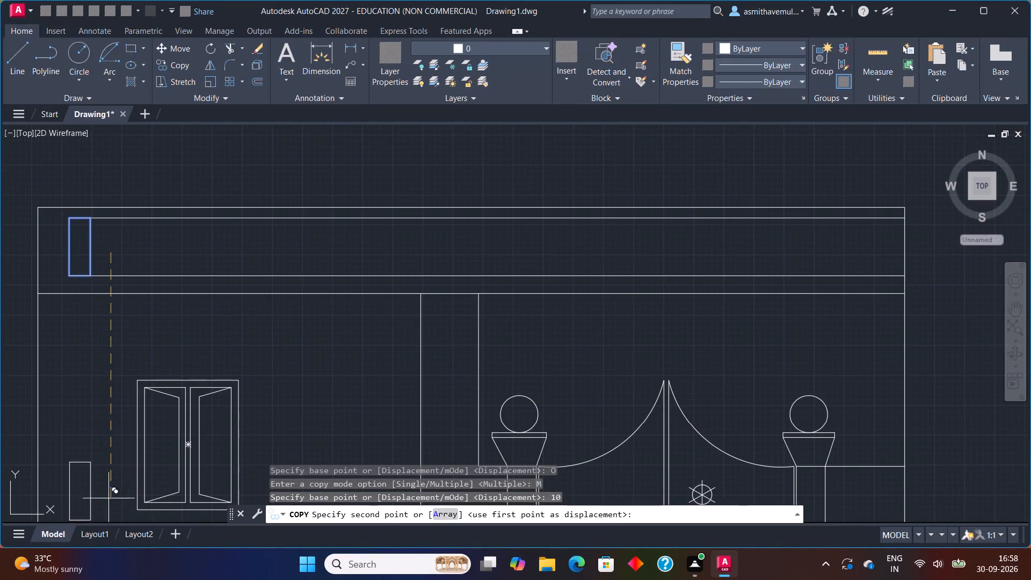
scroll(166, 291, "up", 2)
scroll(166, 291, "down", 1)
middle_click(166, 291)
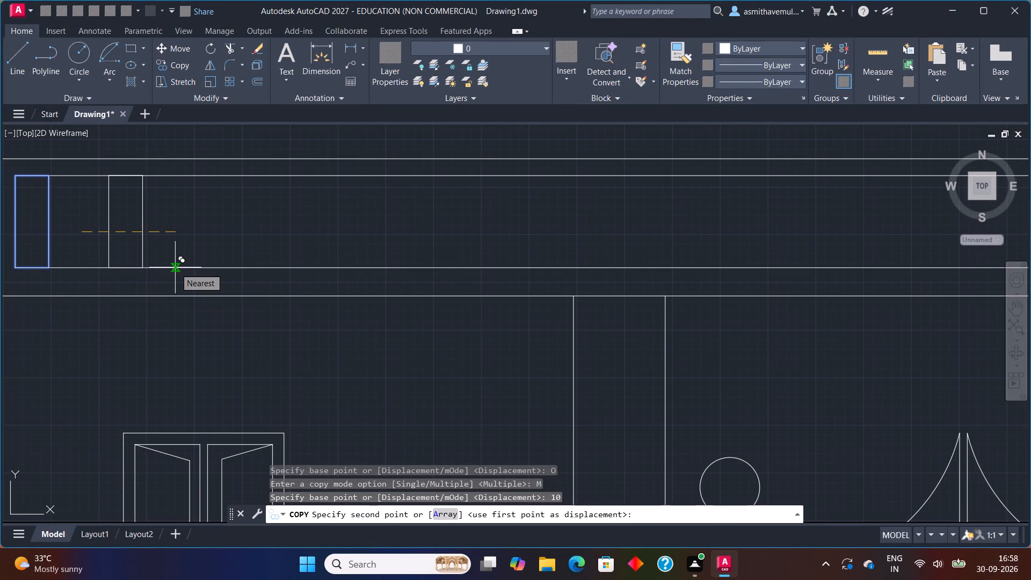
left_click(189, 238)
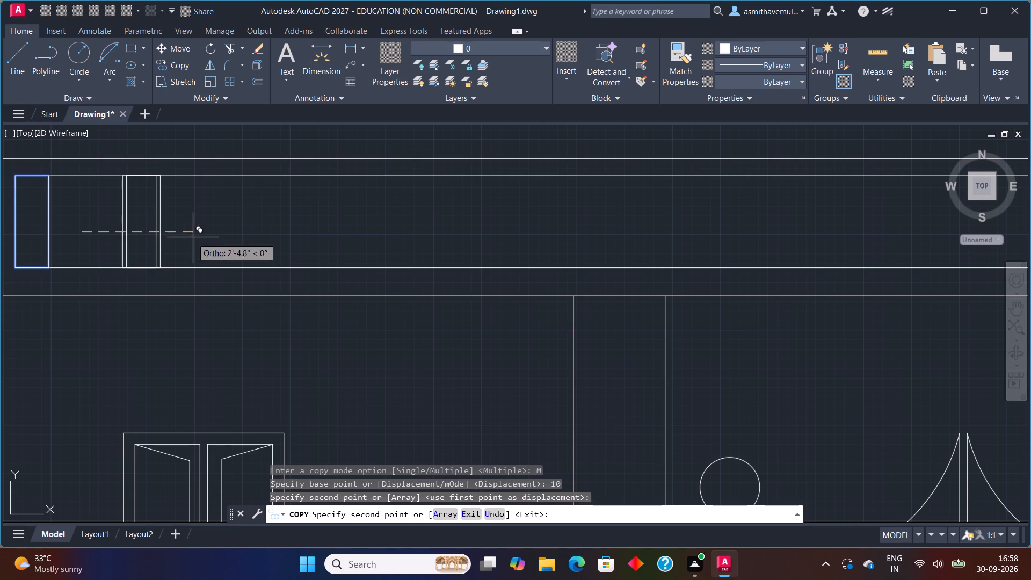
left_click(308, 227)
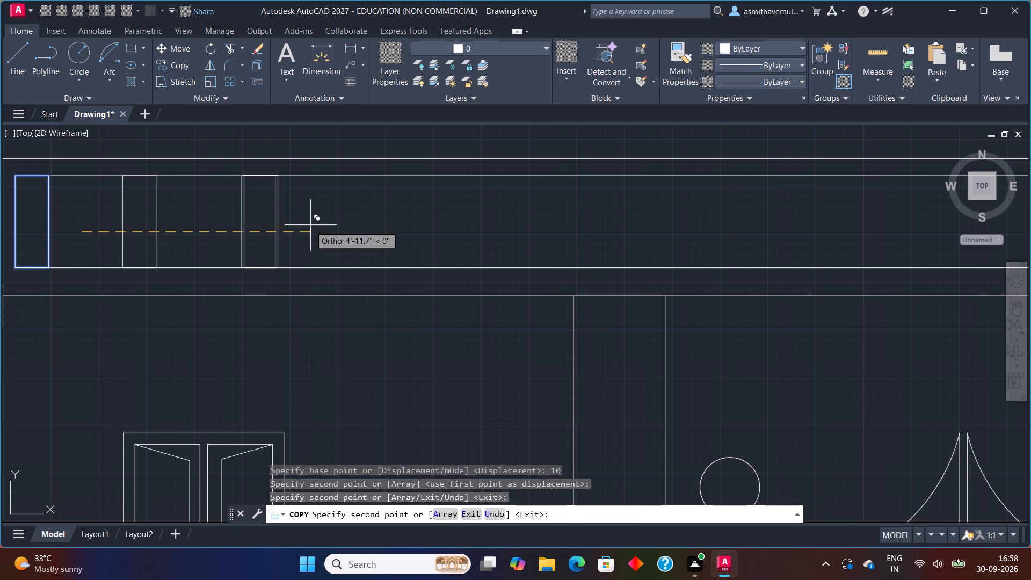
left_click(428, 220)
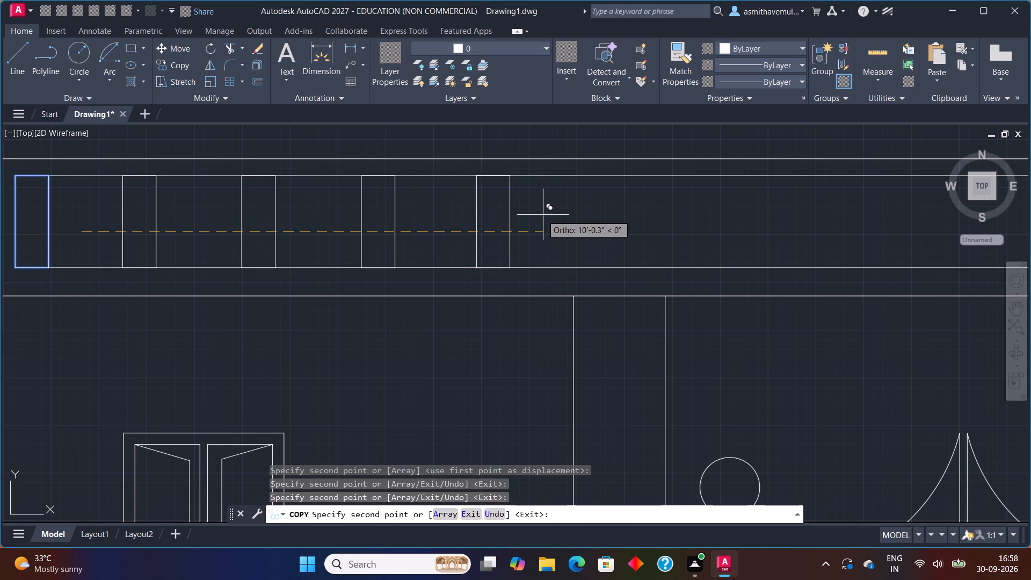
left_click(544, 214)
left_click(662, 212)
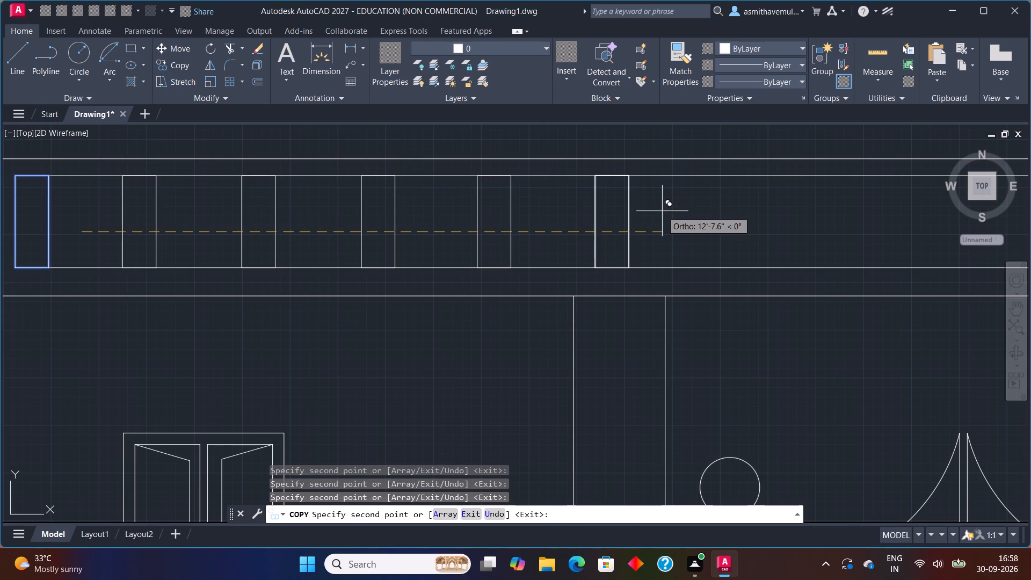
Place five more spaced copies of the upright rectangle along the rest of the parapet band toward its right edge.
middle_click_drag(663, 207, 455, 236)
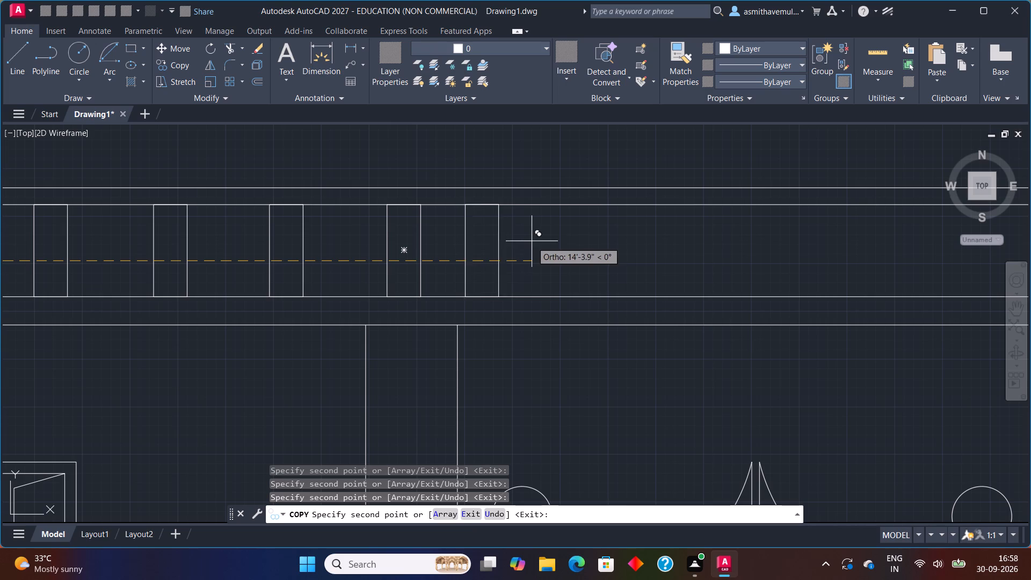
left_click(560, 240)
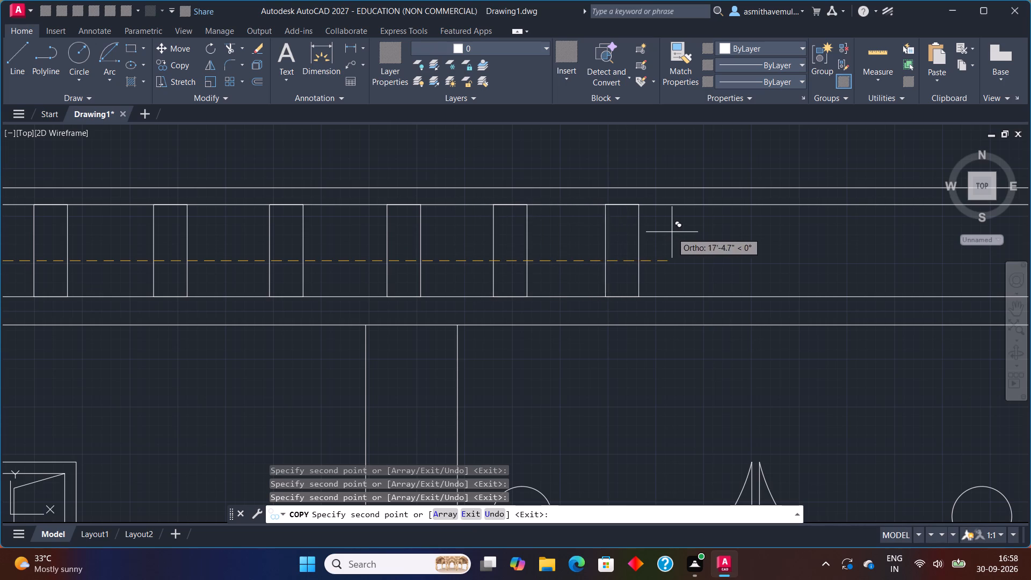
left_click(673, 233)
left_click(800, 229)
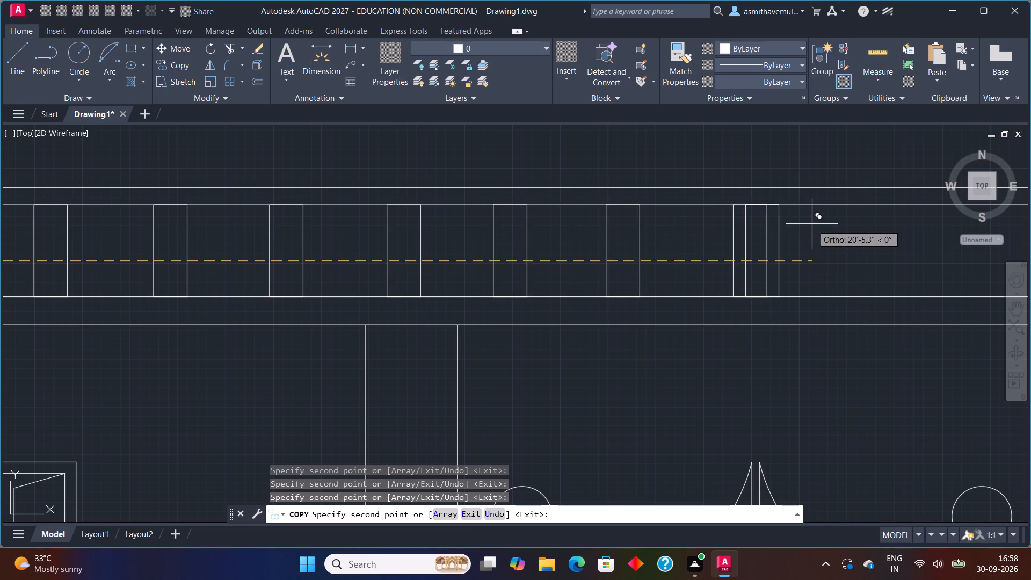
middle_click_drag(812, 223, 379, 244)
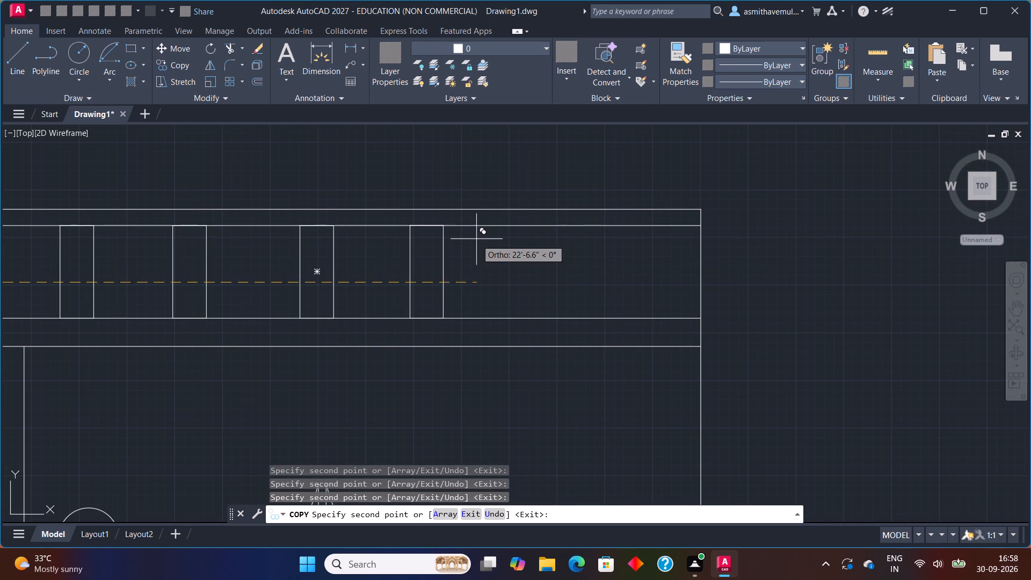
left_click(493, 237)
left_click(620, 235)
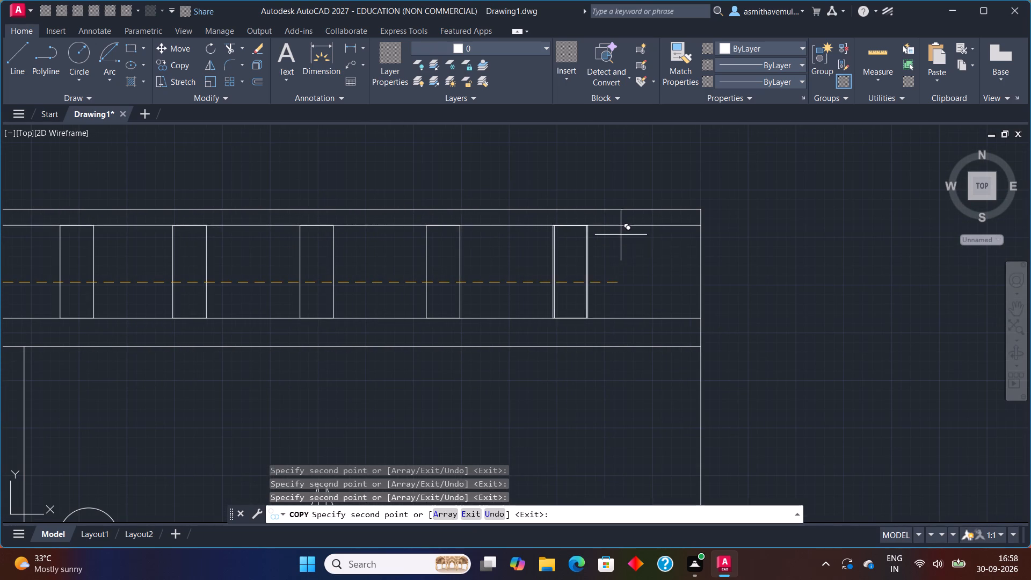
key("Escape")
Erase the two horizontal guide lines running along the bottoms and tops of the parapet rectangles.
scroll(700, 236, "down", 4)
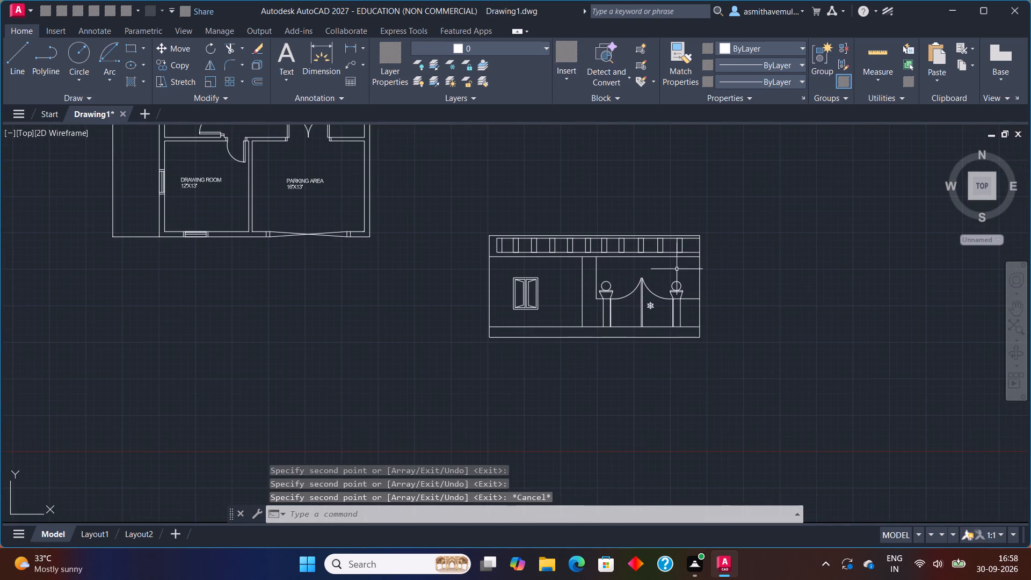
scroll(672, 270, "up", 2)
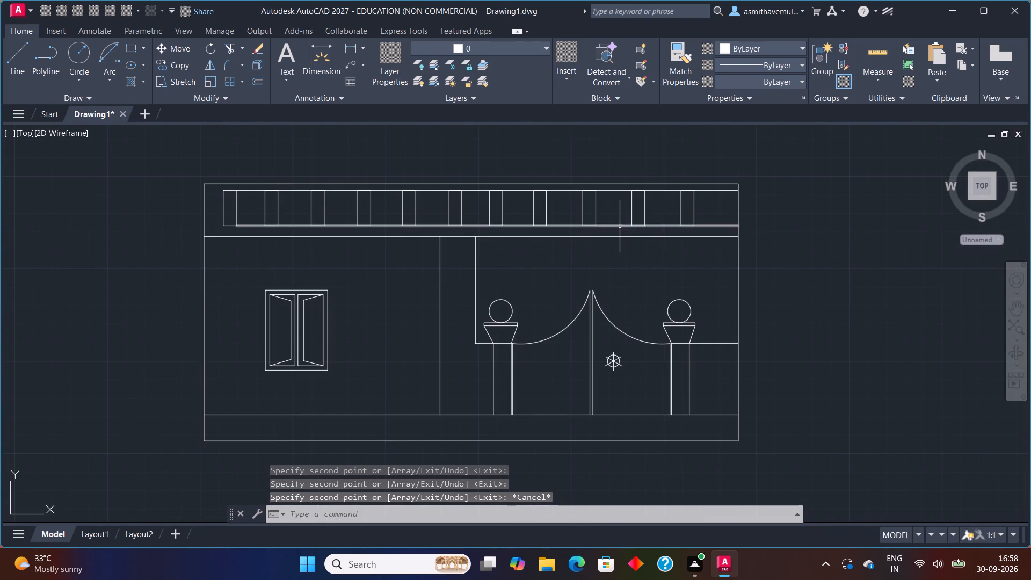
left_click(620, 225)
key("Delete")
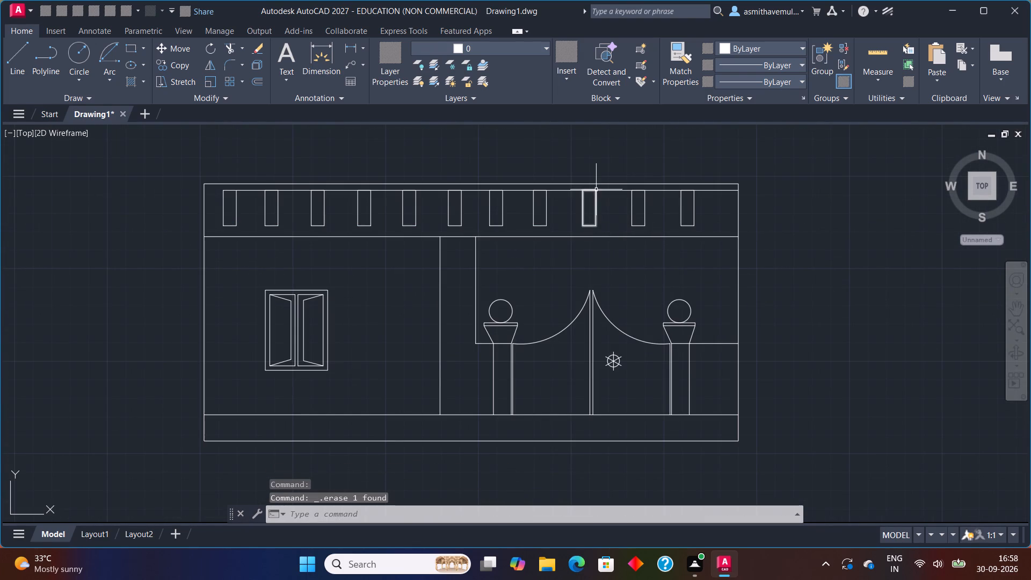
left_click(604, 189)
key("Delete")
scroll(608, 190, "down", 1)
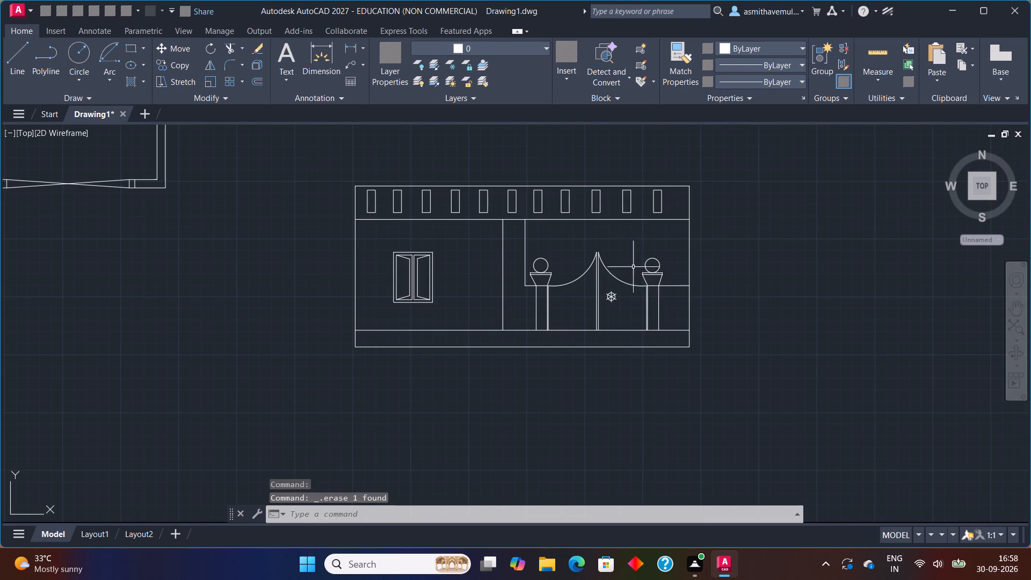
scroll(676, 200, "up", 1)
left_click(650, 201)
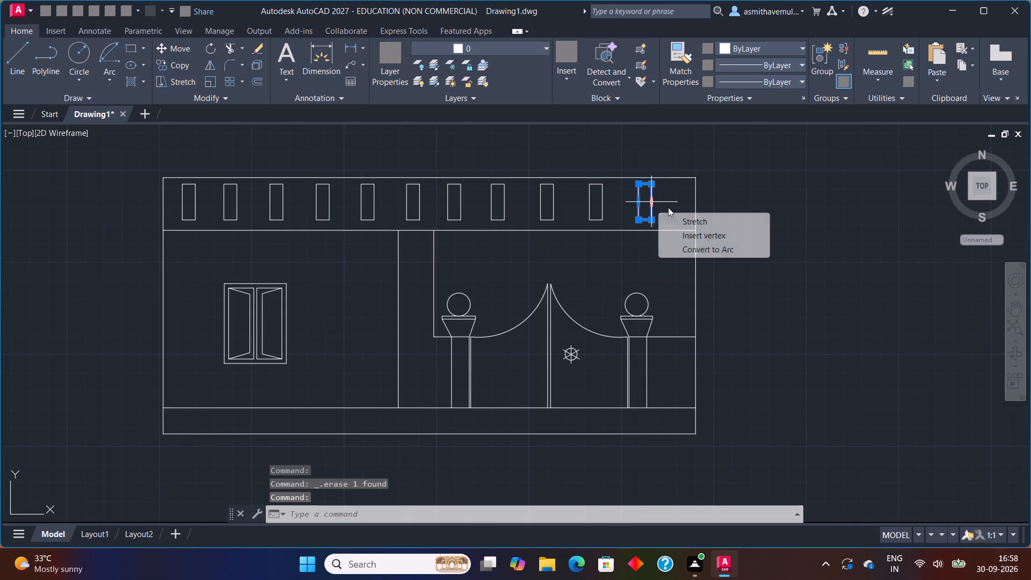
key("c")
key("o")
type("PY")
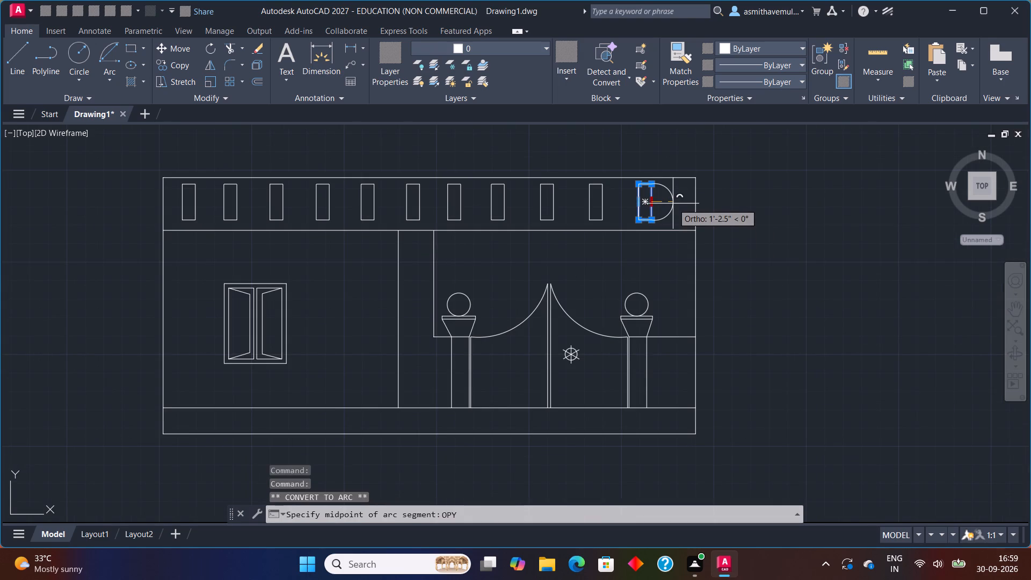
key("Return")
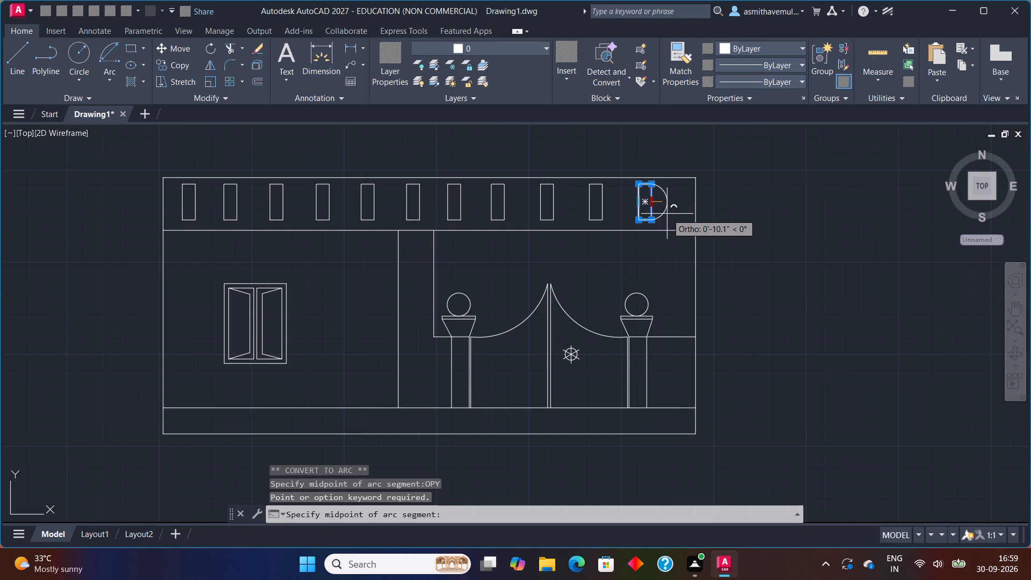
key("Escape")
Copy the rightmost upright rectangle horizontally by about 1'-8.6" toward the parapet's right edge, using its lower right corner as base point.
key("c")
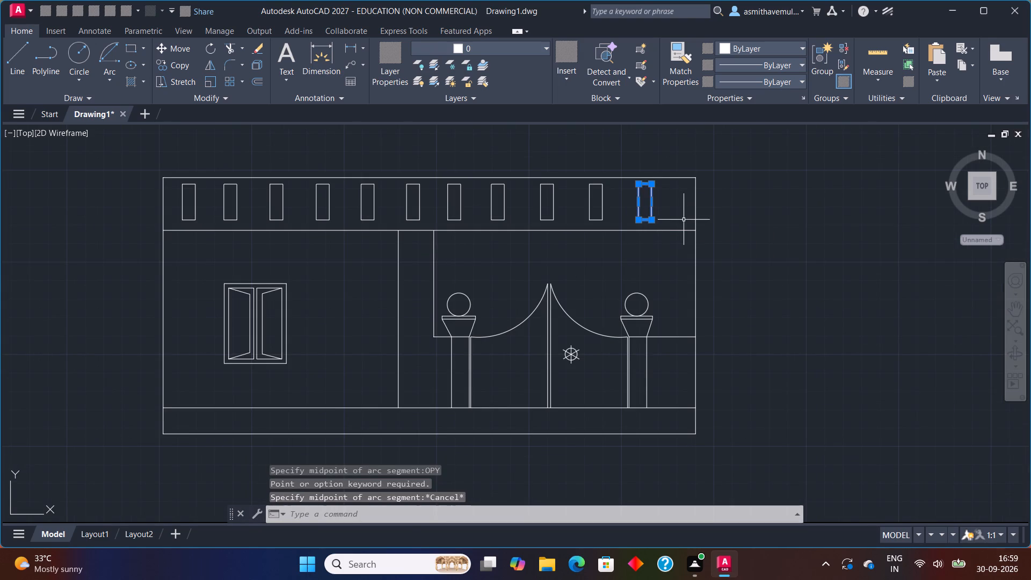
key("o")
type("PY")
key("Return")
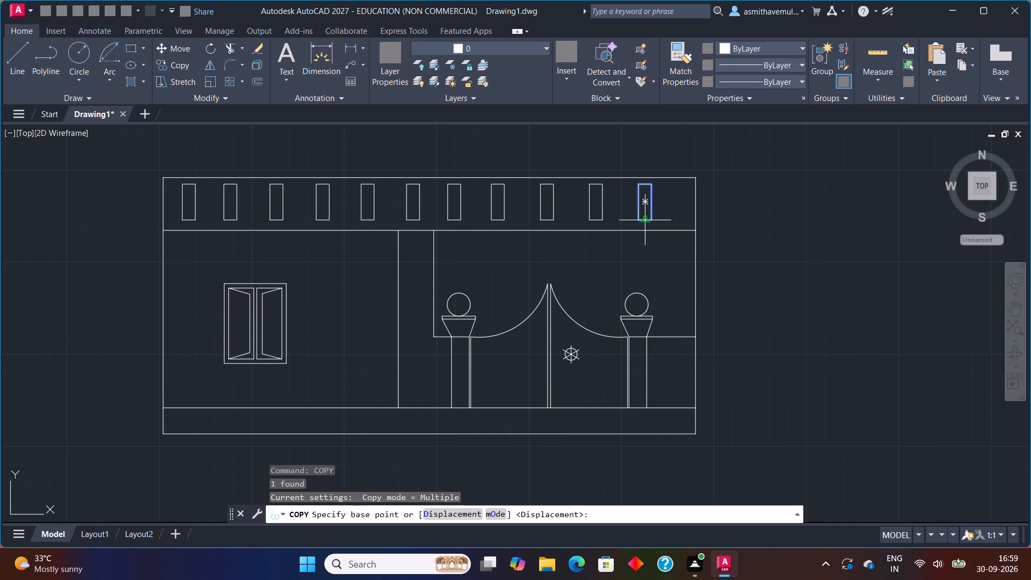
left_click(650, 216)
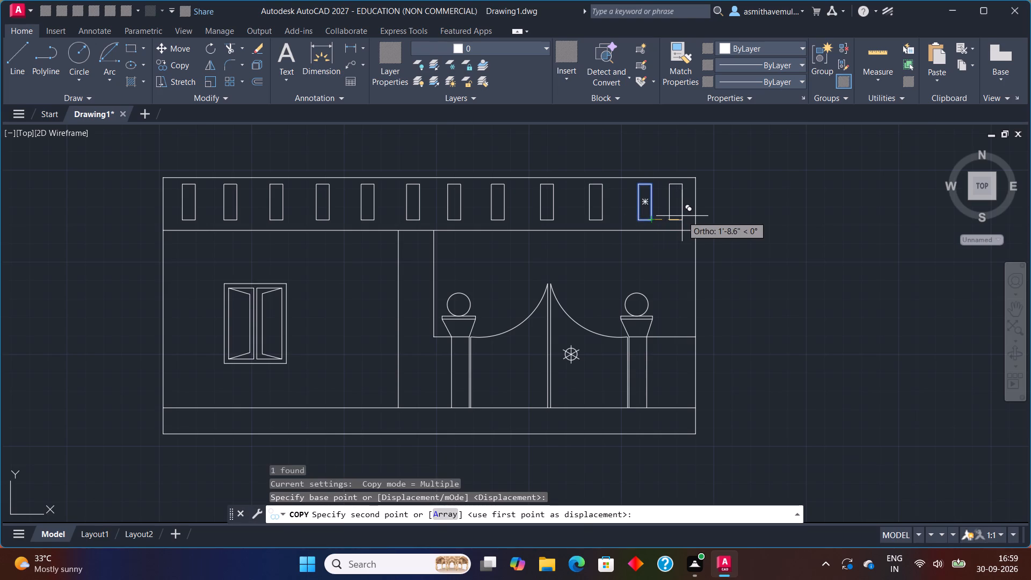
left_click(682, 216)
key("Escape")
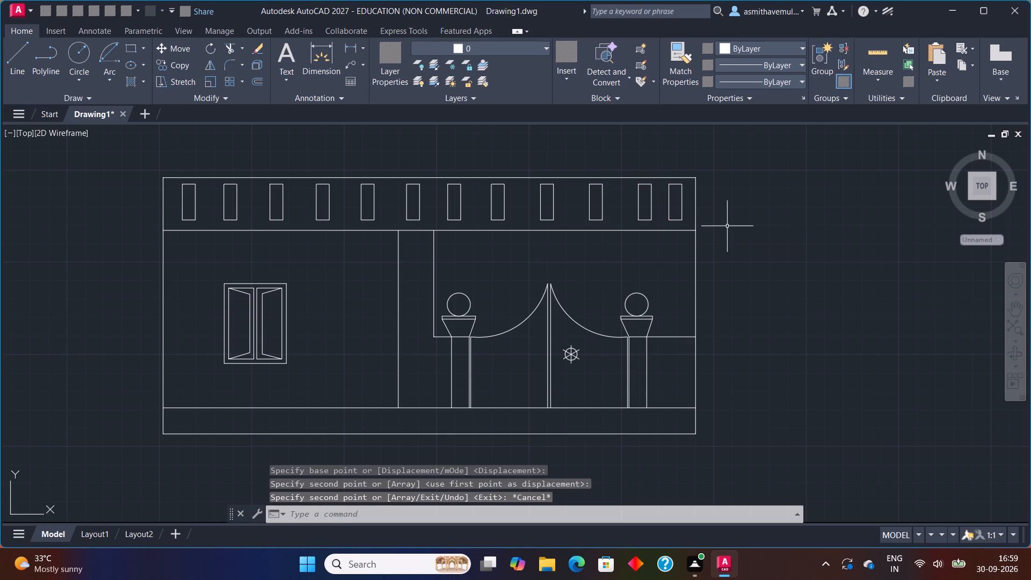
Move the second-to-last parapet rectangle slightly to the left from its lower left corner.
scroll(660, 213, "up", 2)
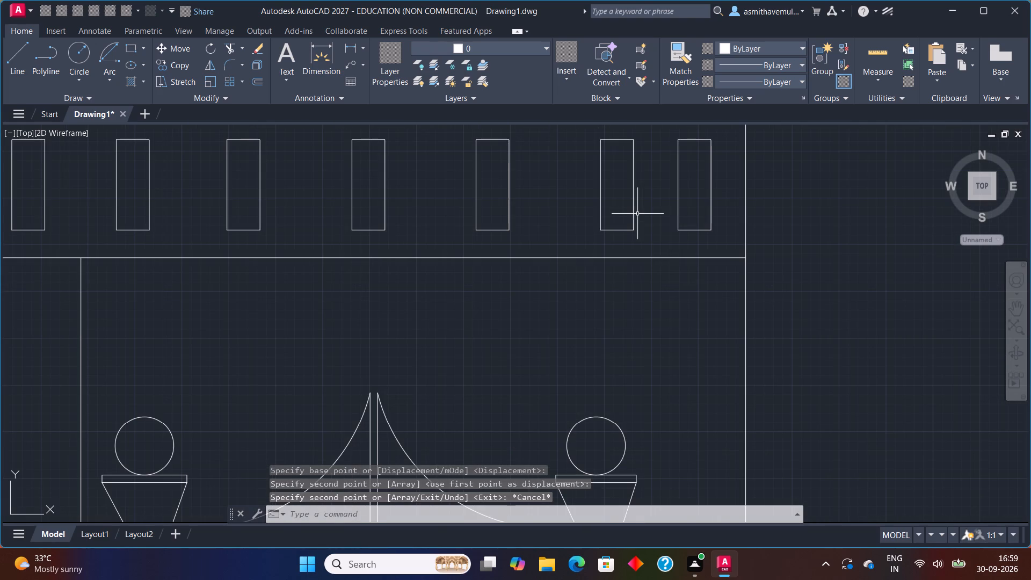
left_click(634, 219)
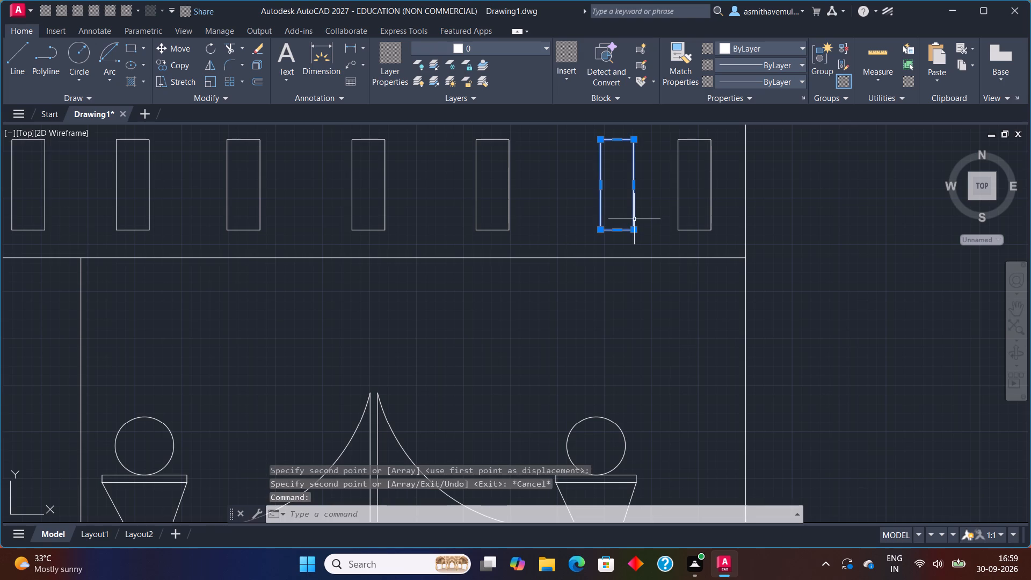
key("m")
key("Return")
left_click(604, 227)
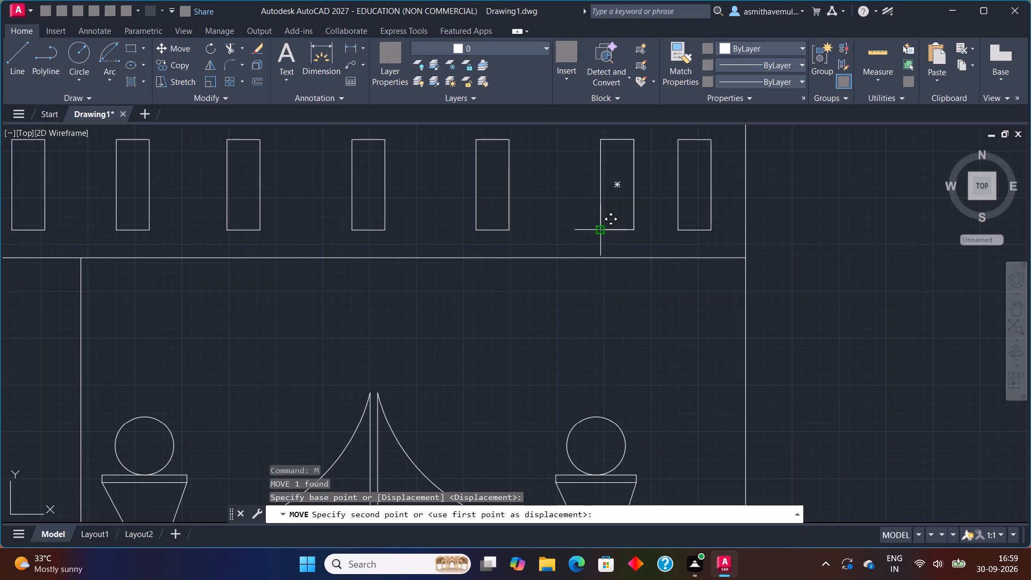
left_click(591, 227)
Move the whole front elevation straight up from its upper left corner, bringing it closer beneath the section.
scroll(748, 229, "down", 3)
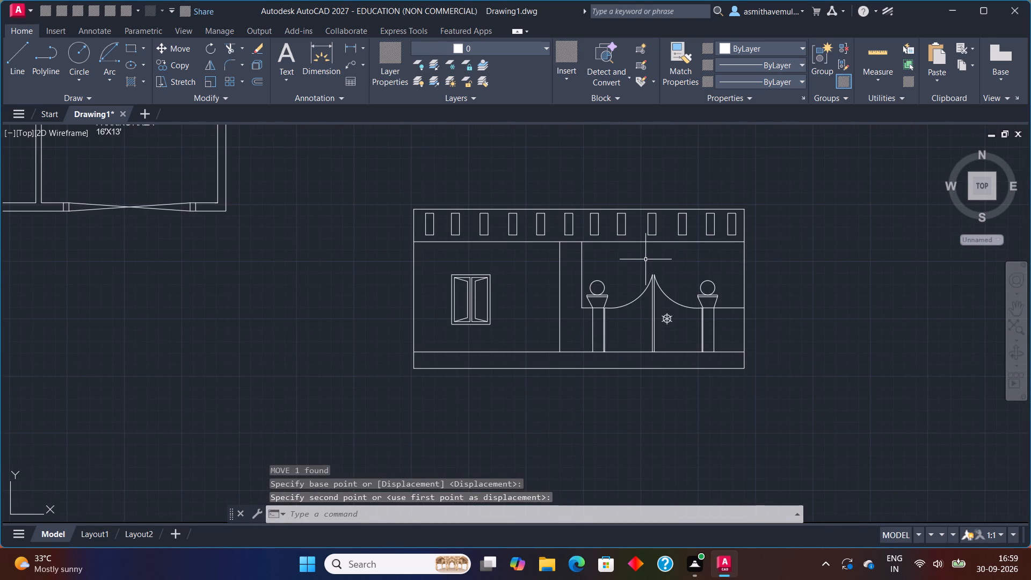
key("Escape")
left_click_drag(796, 244, 401, 315)
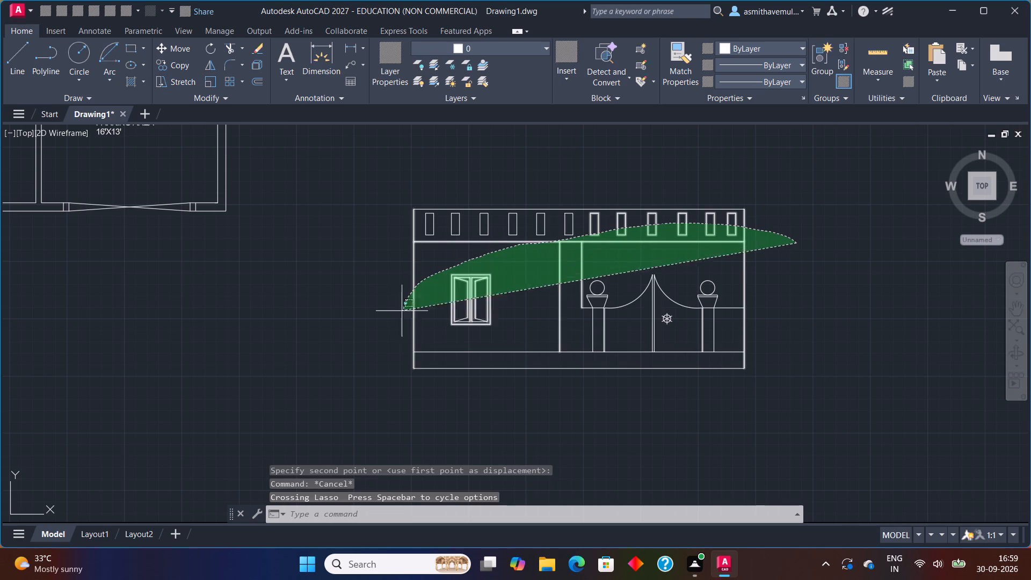
left_click_drag(401, 315, 492, 392)
left_click_drag(616, 185, 418, 344)
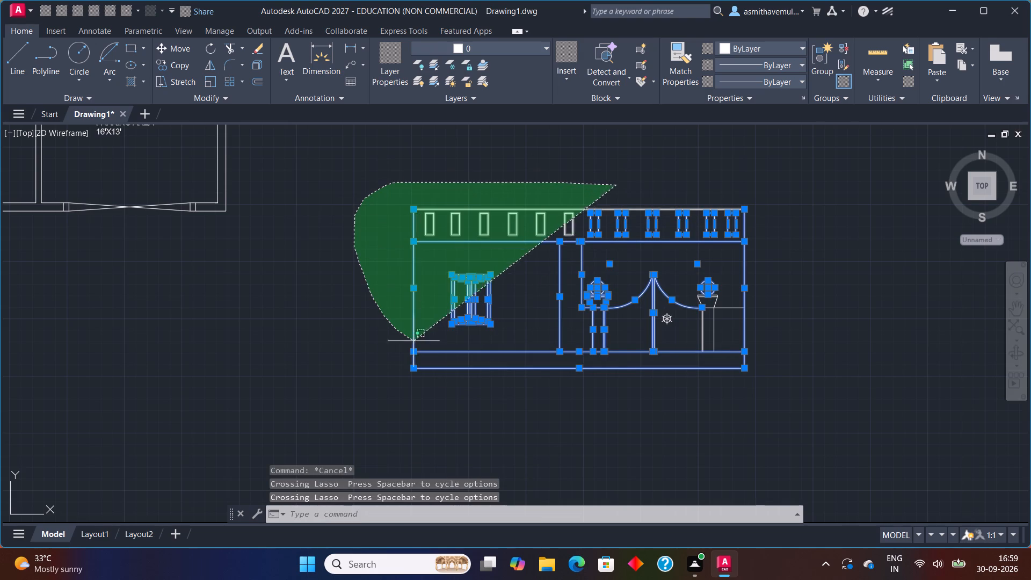
left_click_drag(418, 344, 803, 340)
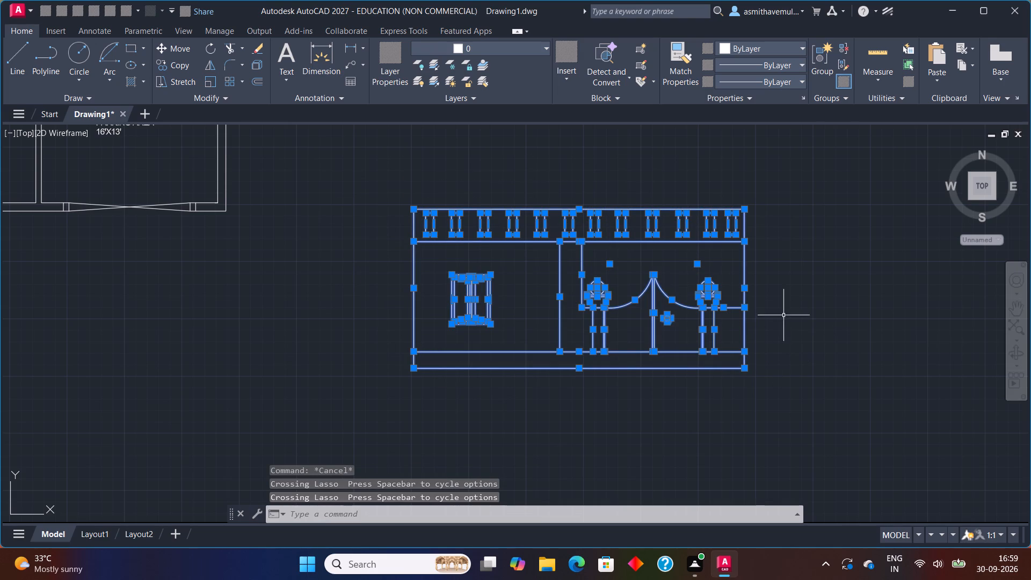
key("m")
key("Return")
left_click(411, 206)
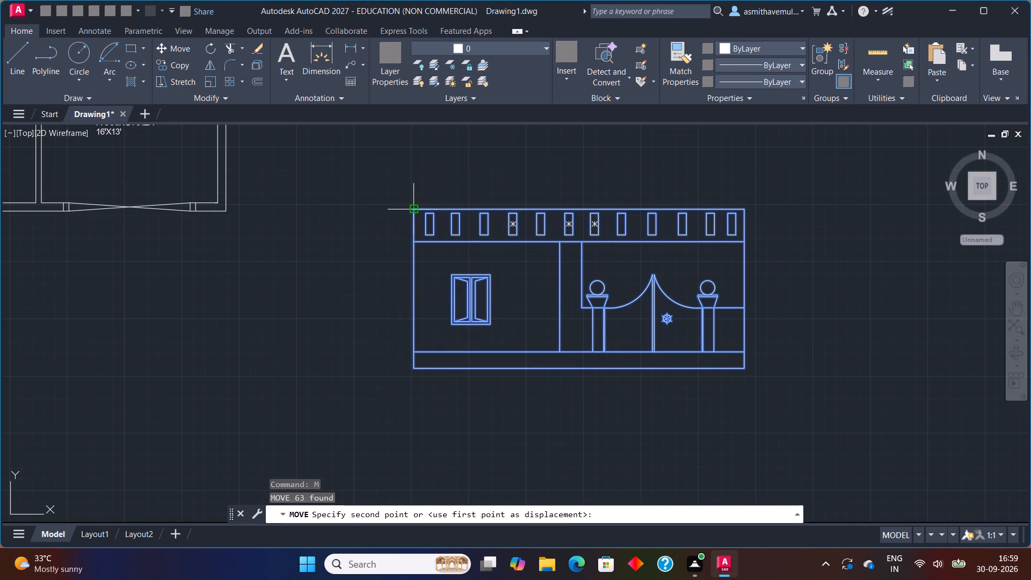
scroll(388, 186, "down", 2)
middle_click_drag(386, 185, 444, 311)
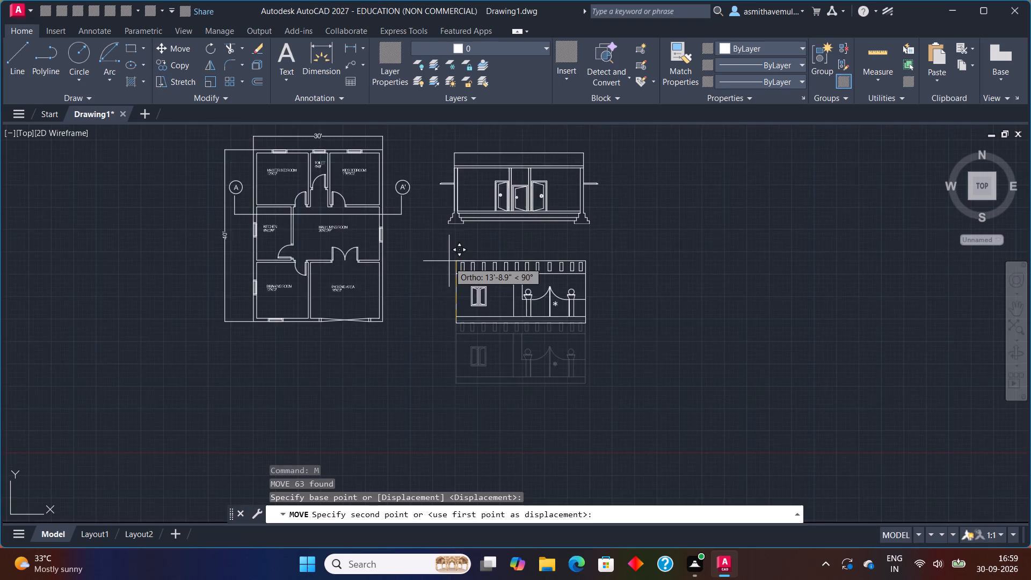
scroll(449, 262, "up", 2)
left_click(462, 267)
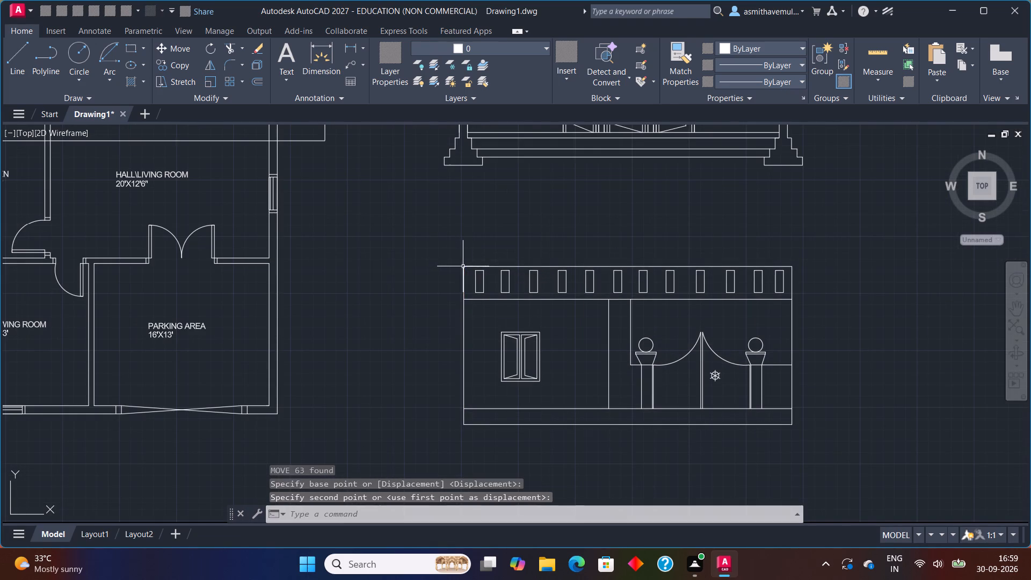
Move the whole front elevation slightly up and to the right from its upper right corner, with Ortho off.
scroll(665, 271, "down", 2)
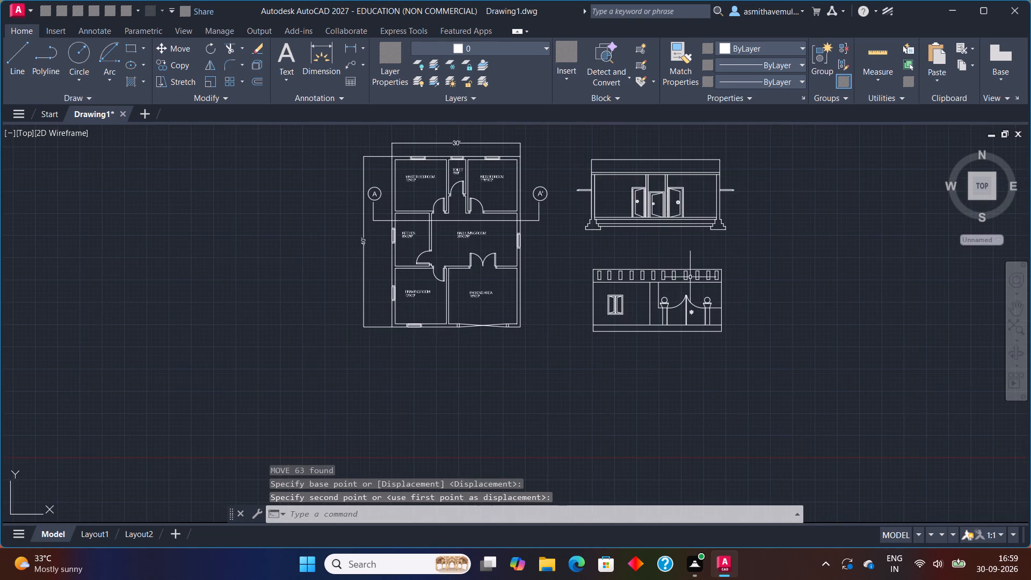
scroll(693, 279, "up", 1)
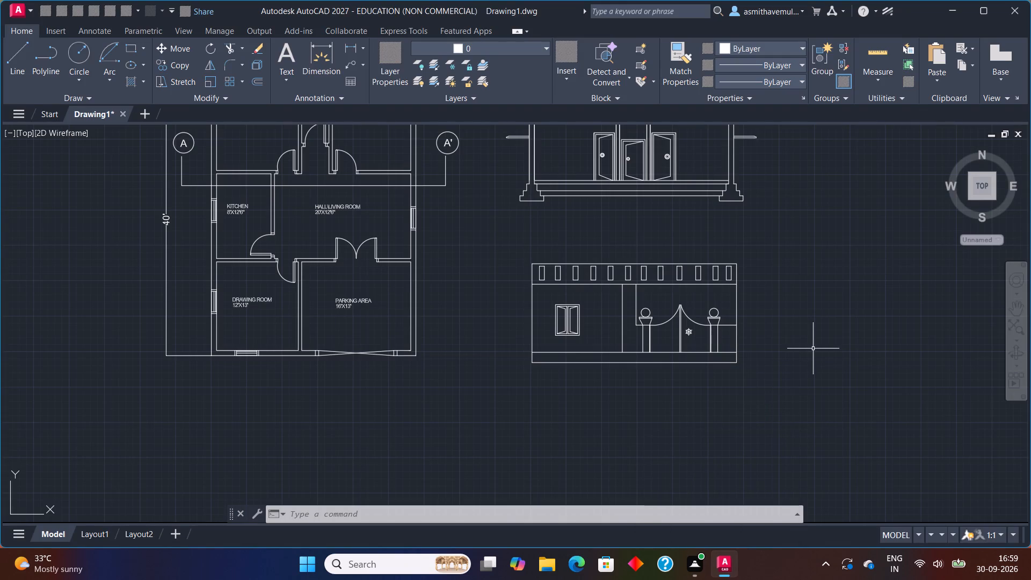
scroll(749, 328, "down", 1)
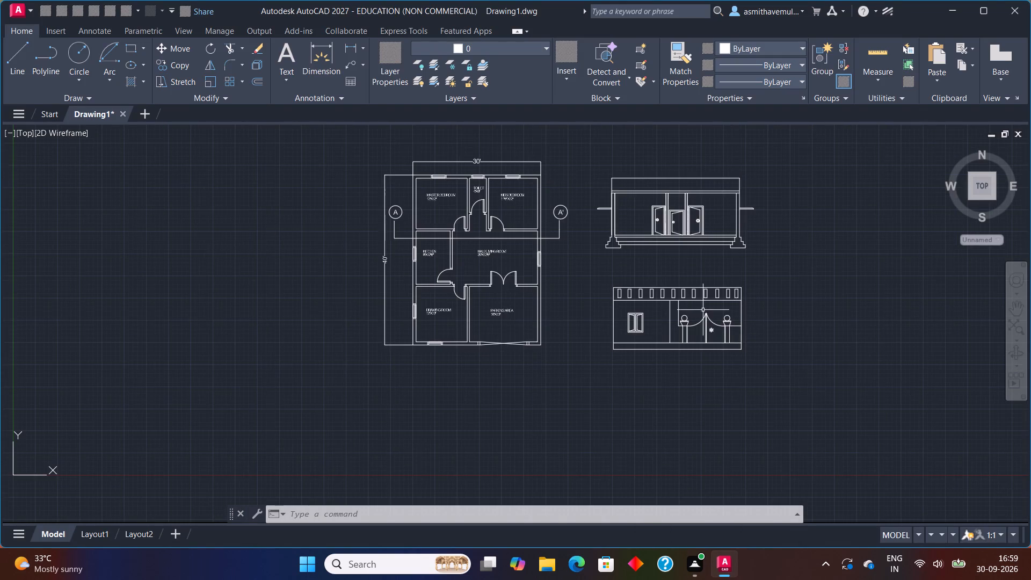
scroll(692, 301, "up", 2)
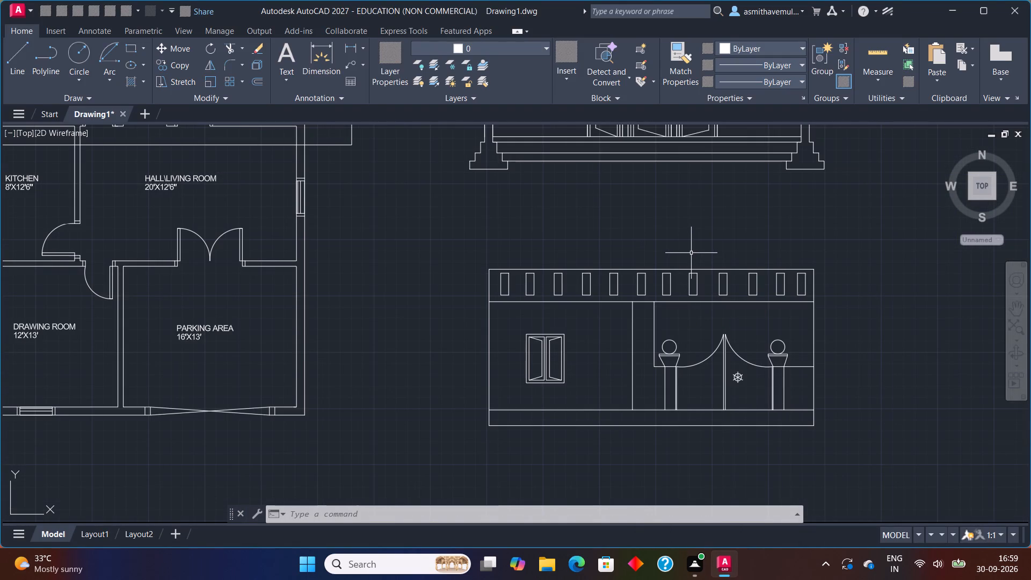
left_click_drag(798, 248, 475, 385)
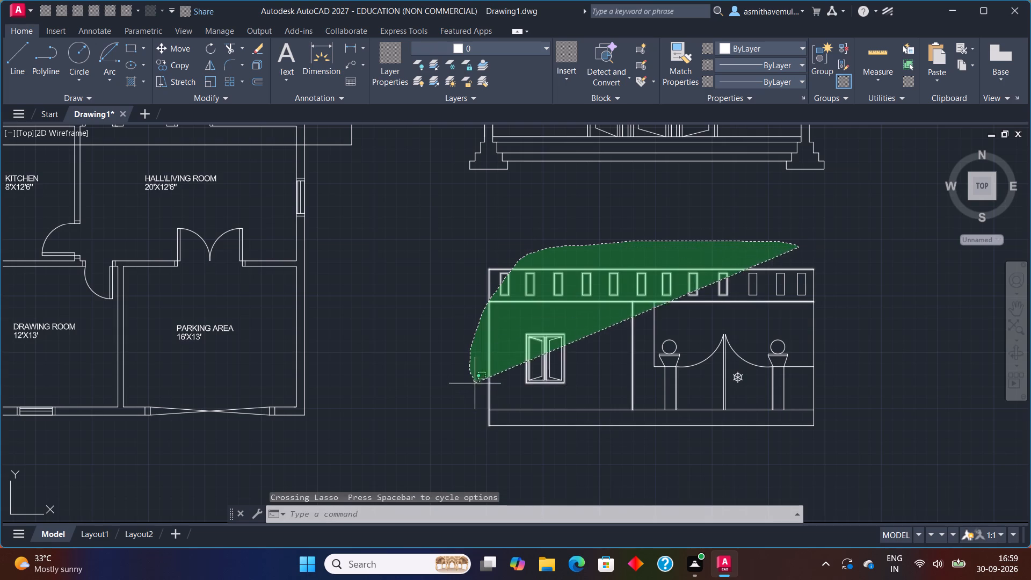
left_click_drag(475, 385, 852, 412)
key("m")
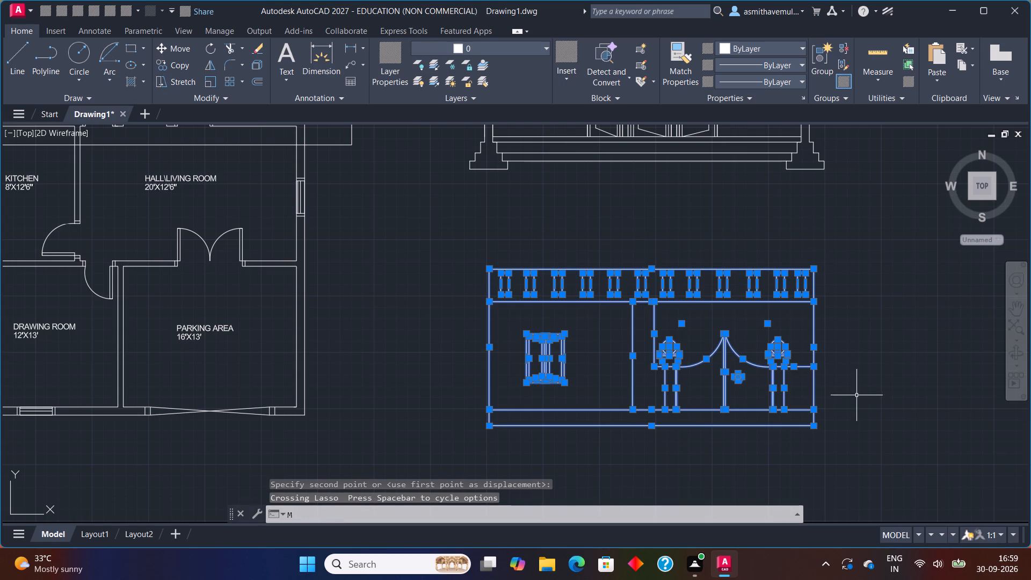
key("Return")
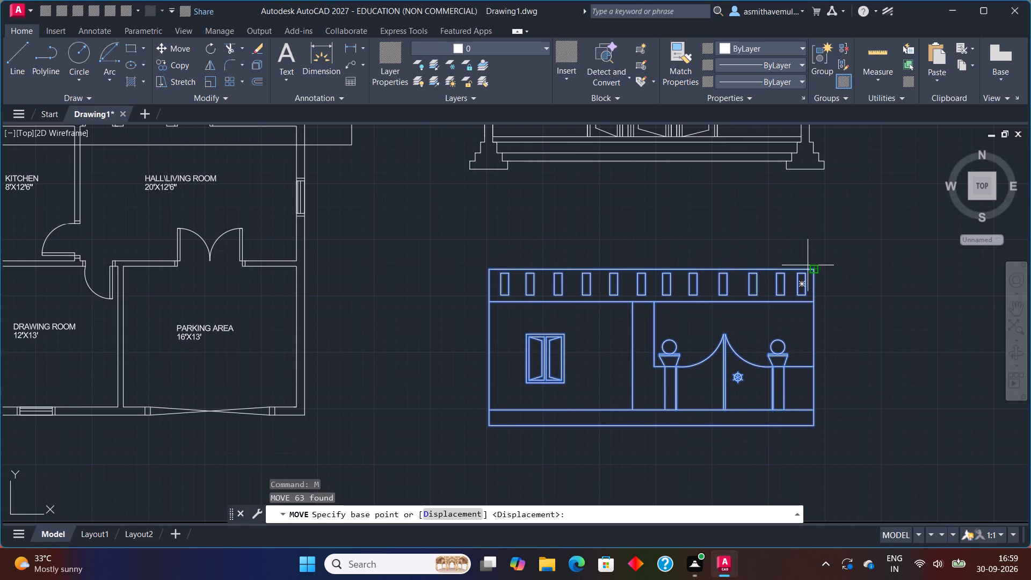
left_click(808, 267)
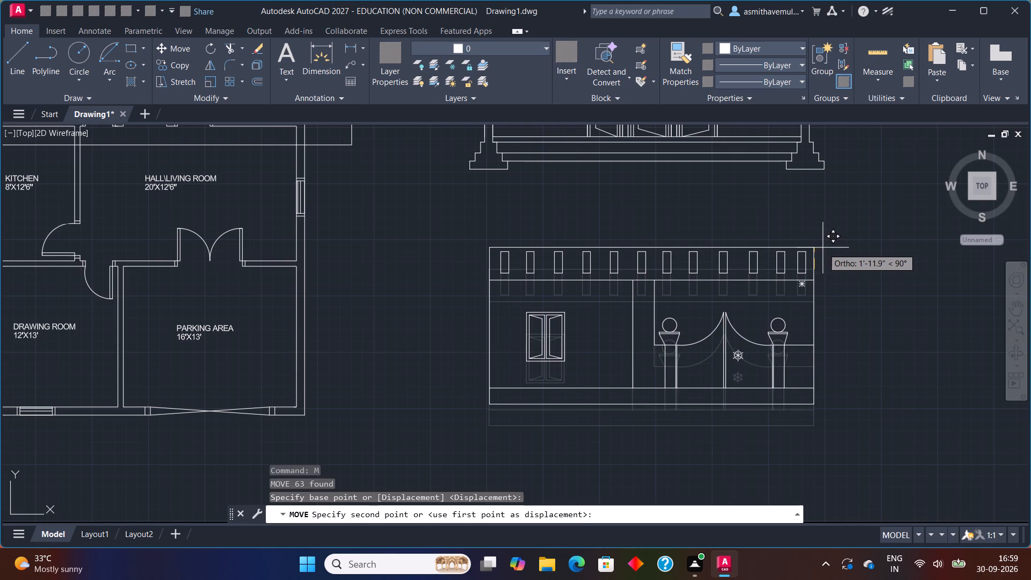
key("F8")
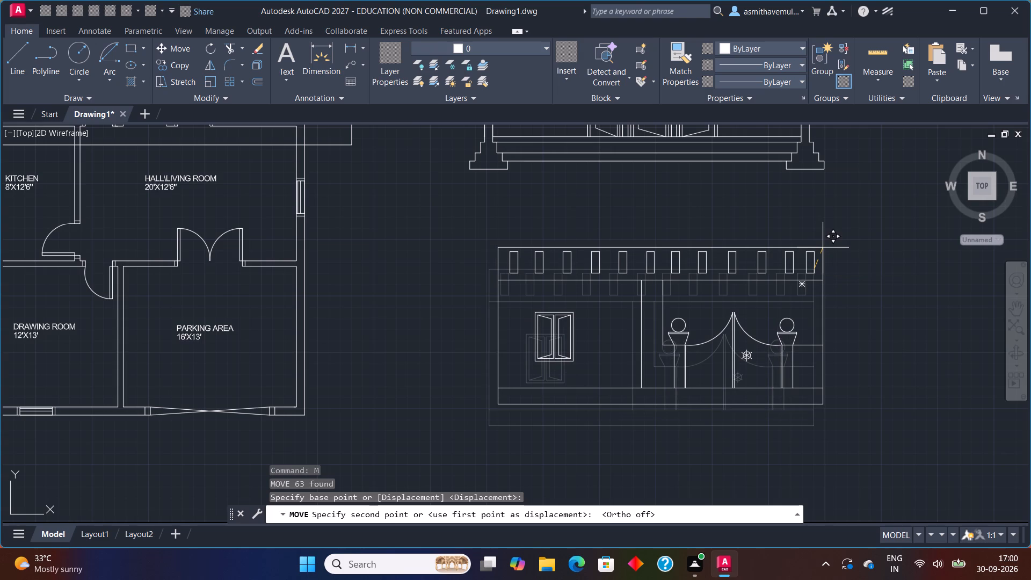
left_click(823, 252)
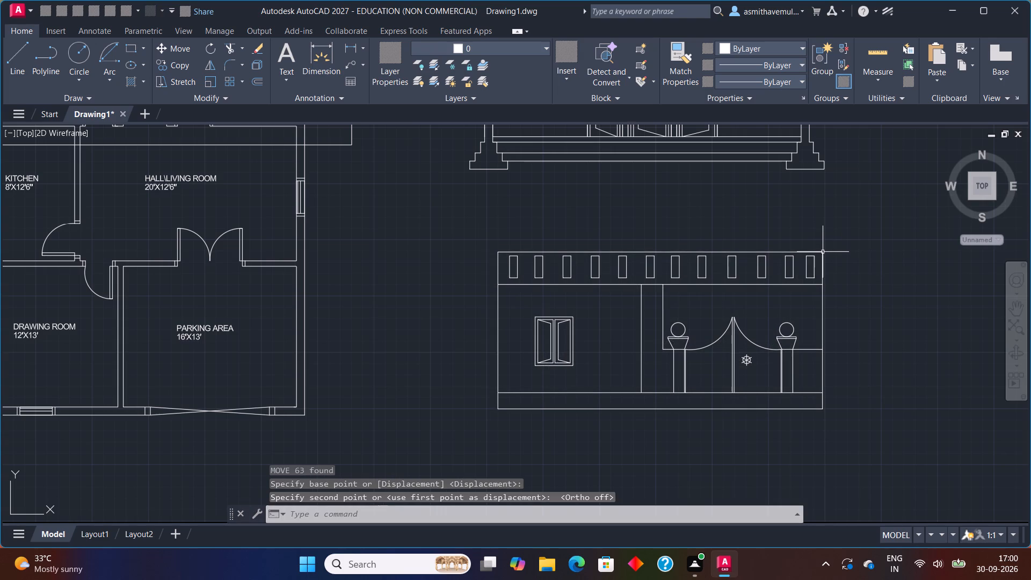
Add the single-line text SECTION centrally beneath the section drawing, with height 1' and rotation 0.
scroll(860, 269, "down", 2)
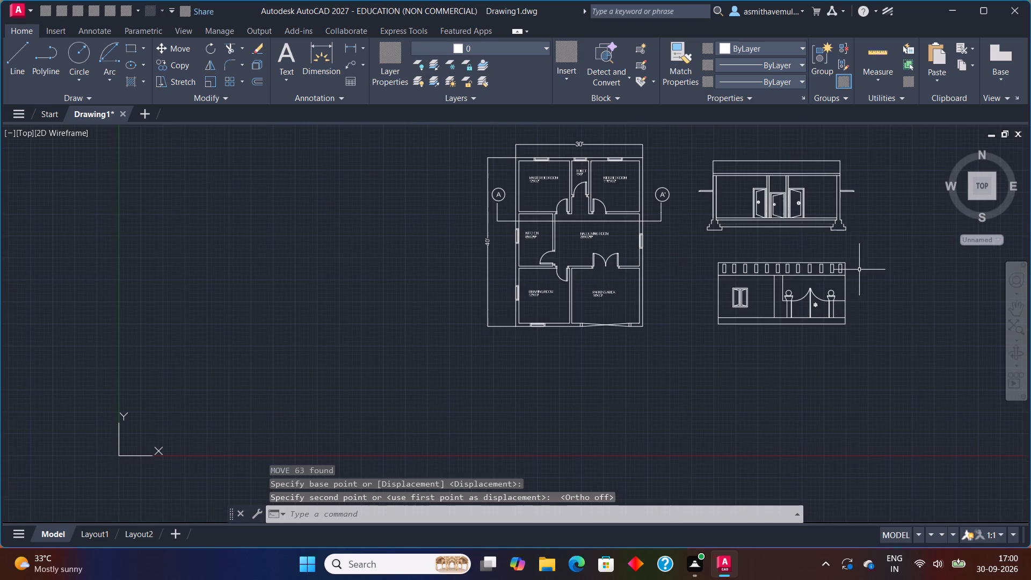
scroll(785, 259, "up", 2)
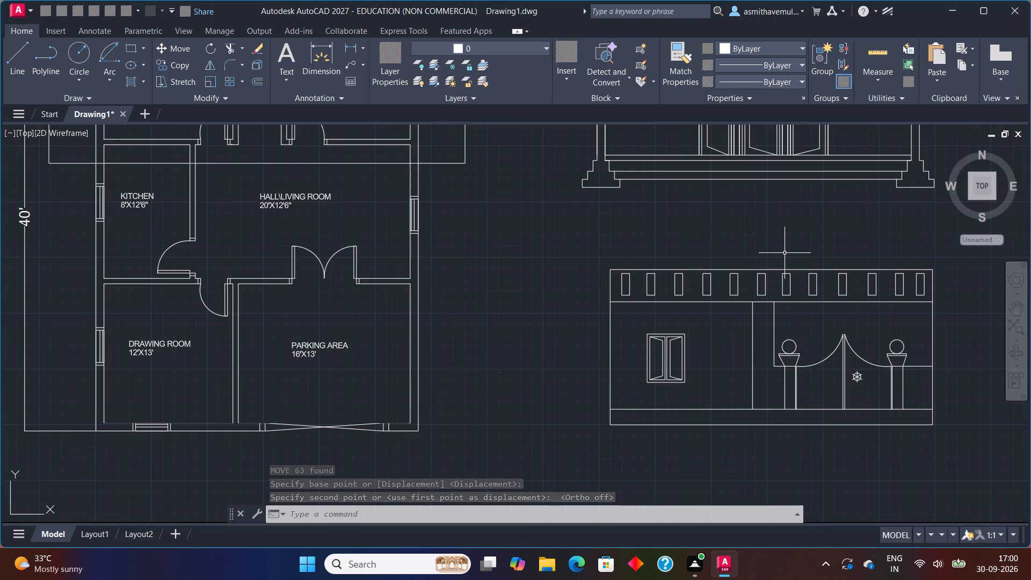
type("TEXT")
key("Return")
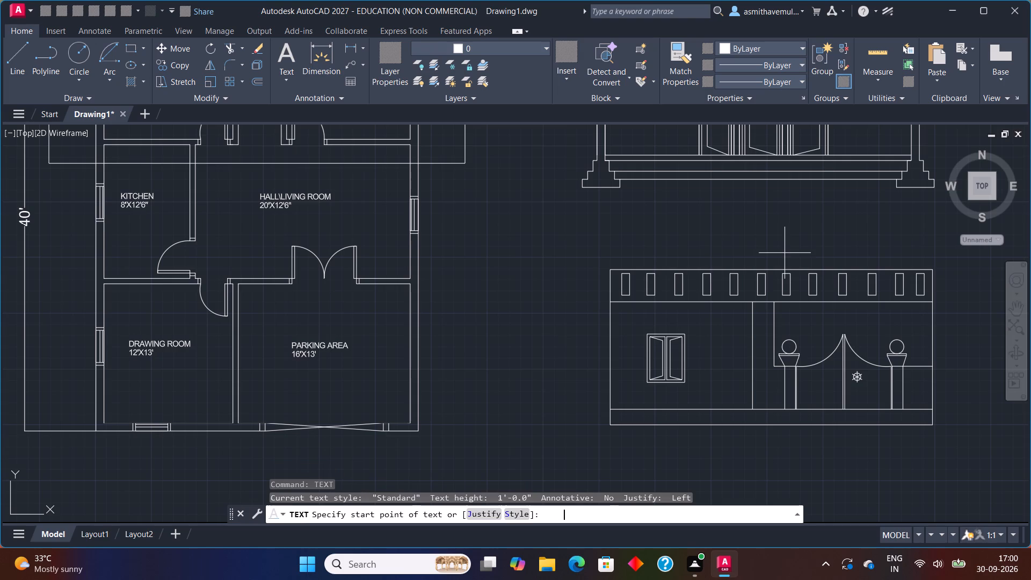
left_click(701, 212)
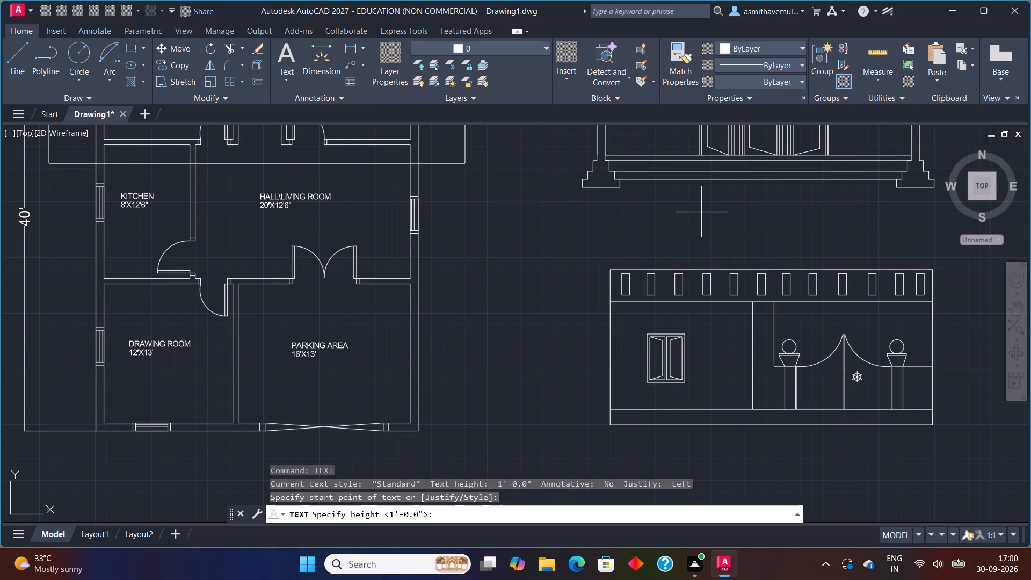
key("1")
key("apostrophe")
key("Return")
key("0")
key("Return")
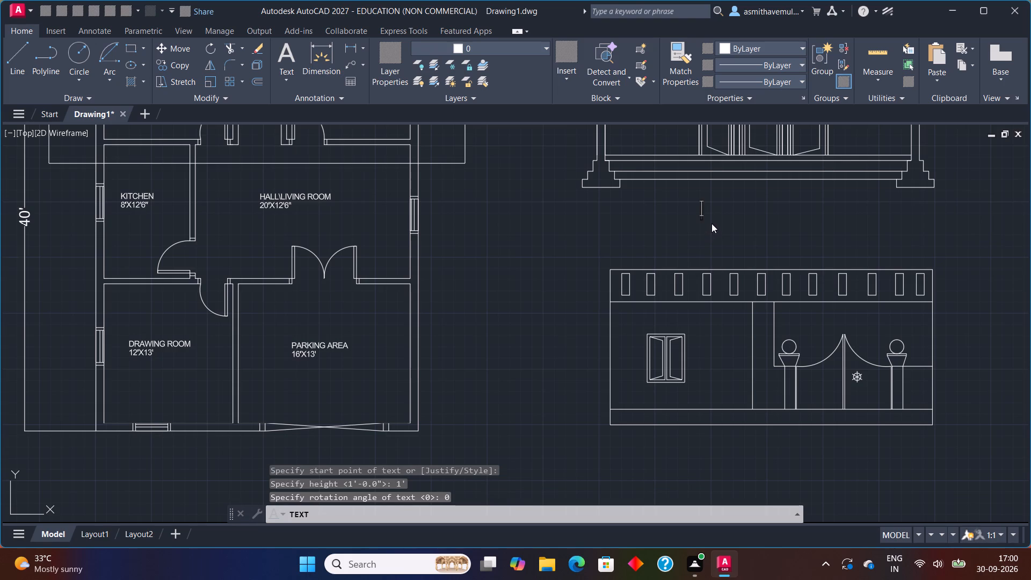
left_click(711, 223)
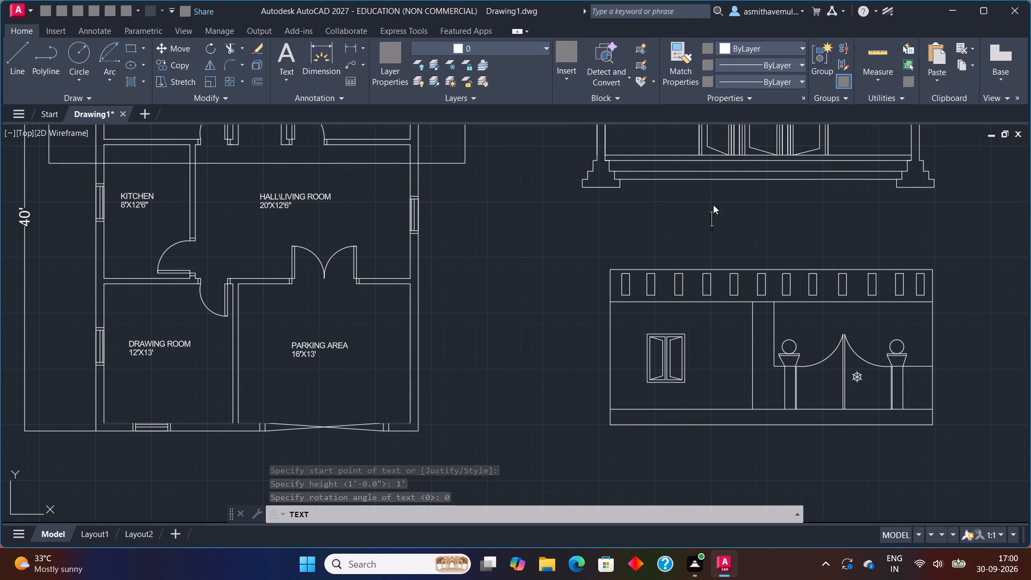
left_click(713, 205)
left_click(711, 219)
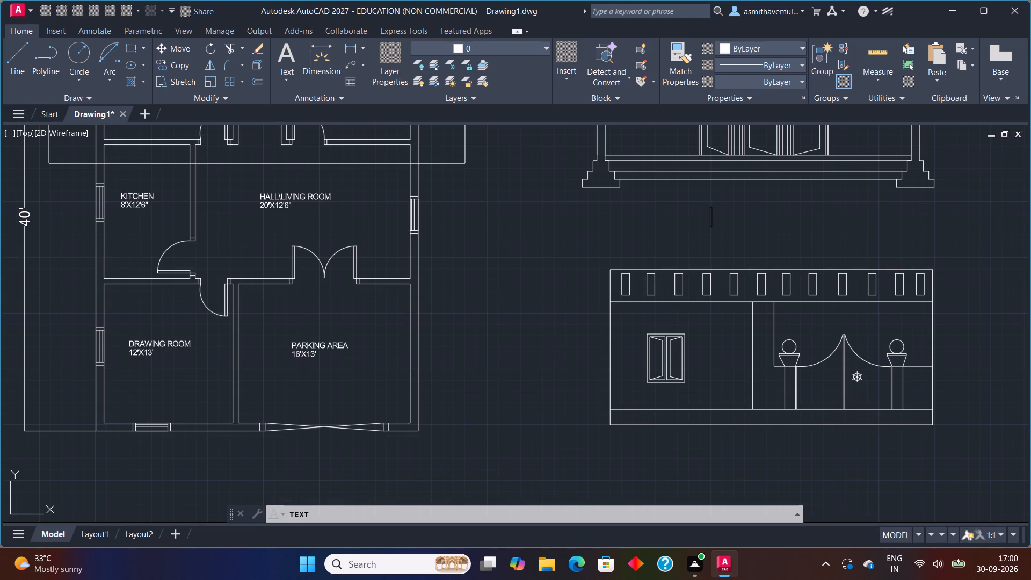
type("SEVTION")
key("BackSpace")
key("BackSpace")
key("BackSpace")
key("BackSpace")
key("BackSpace")
type("CTION")
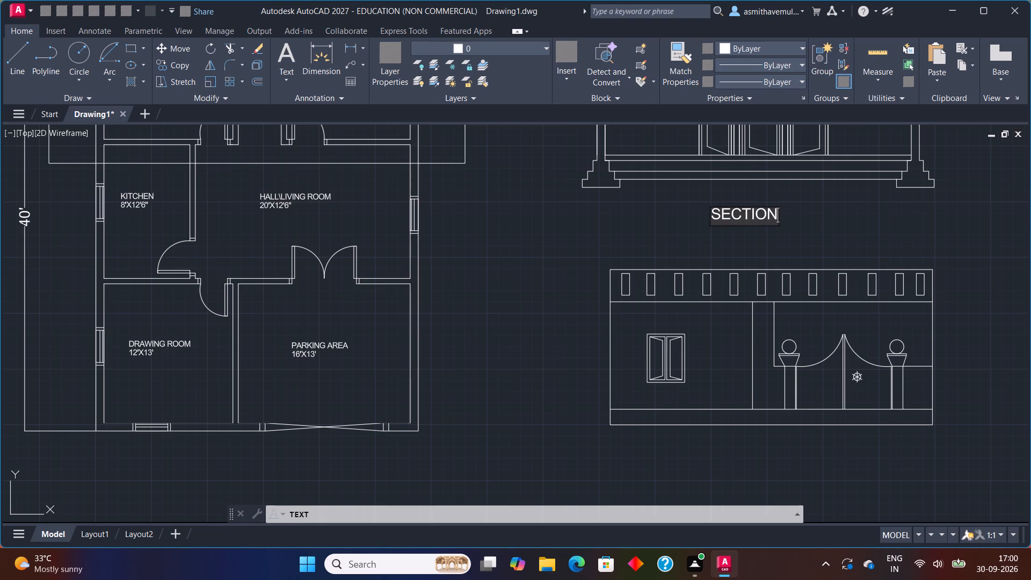
Add the label ELEVATION centrally beneath the front elevation with the same text settings, and finish the text.
scroll(735, 241, "down", 1)
scroll(755, 308, "down", 1)
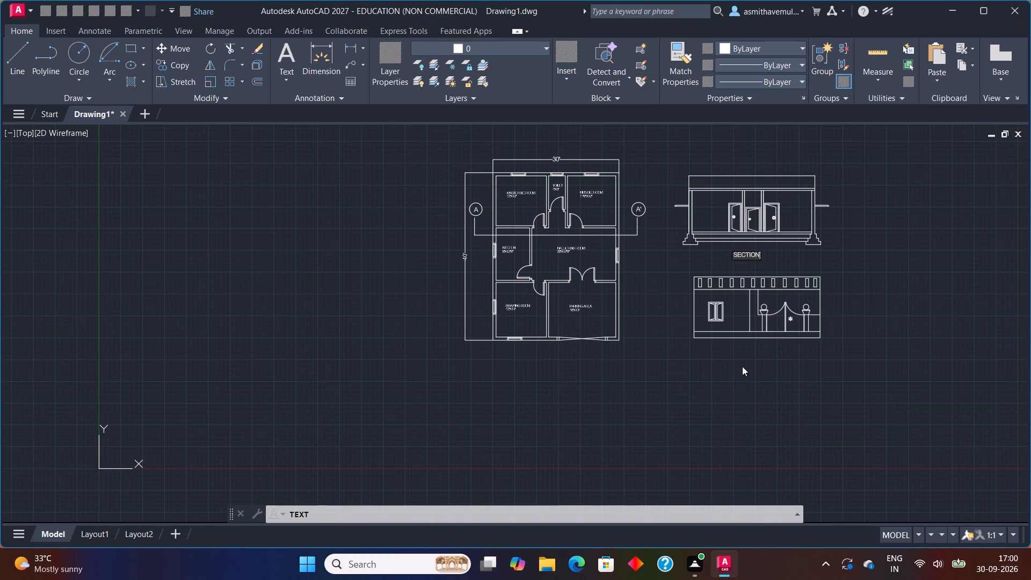
scroll(743, 359, "up", 2)
left_click(735, 353)
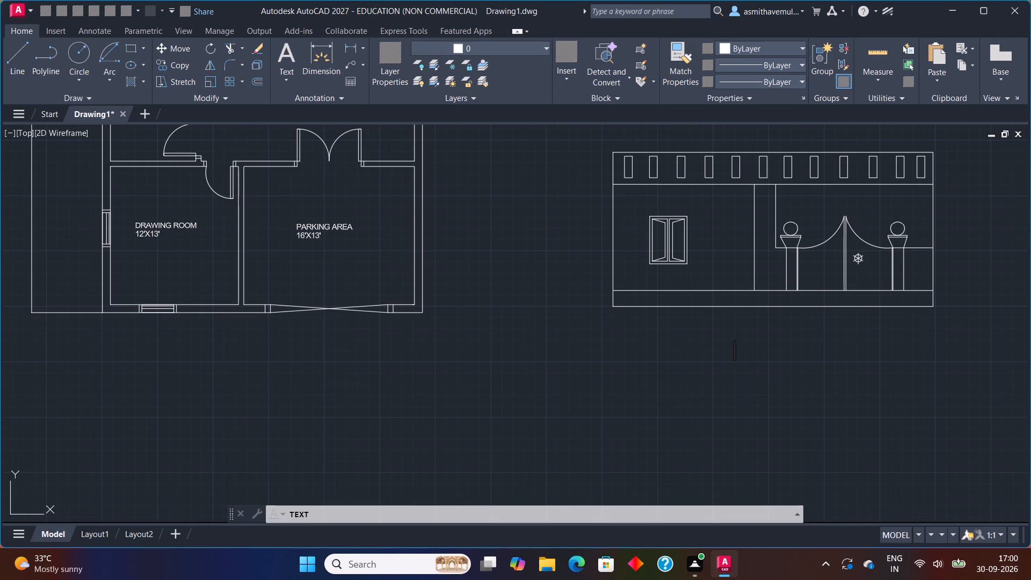
left_click(729, 347)
type("ELEVATIOM")
key("BackSpace")
key("n")
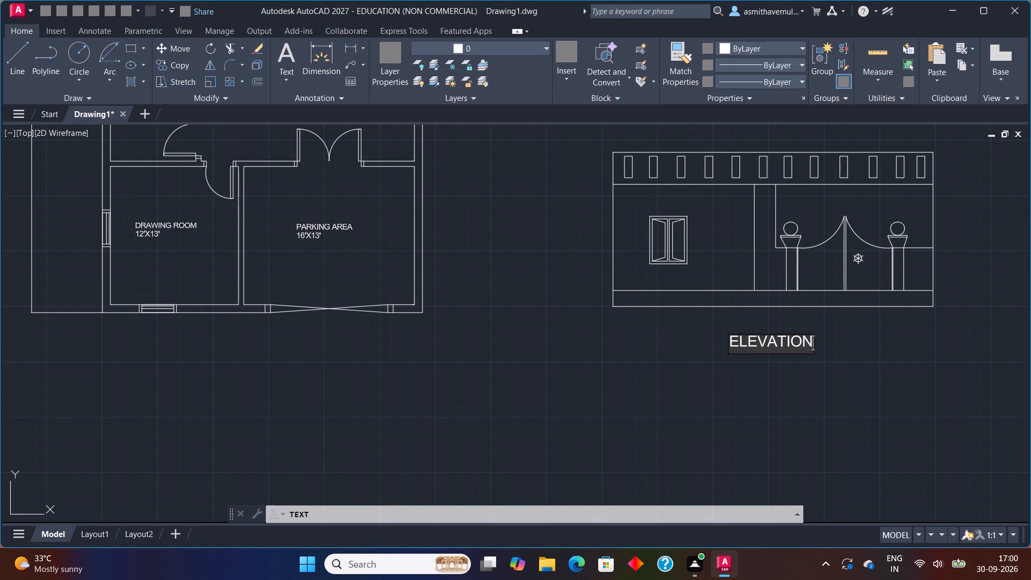
middle_click_drag(875, 148, 811, 244)
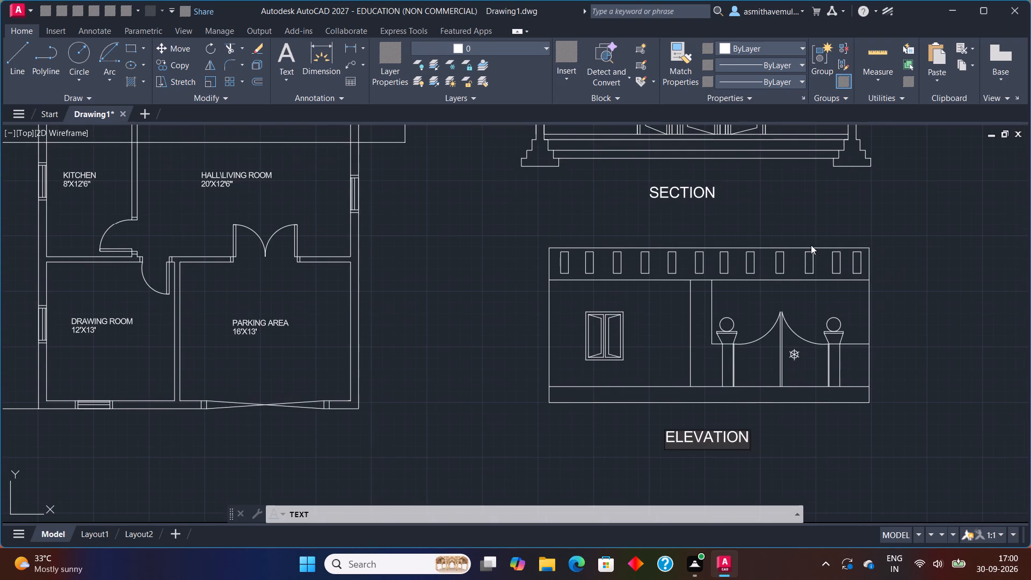
left_click(907, 459)
key("Escape")
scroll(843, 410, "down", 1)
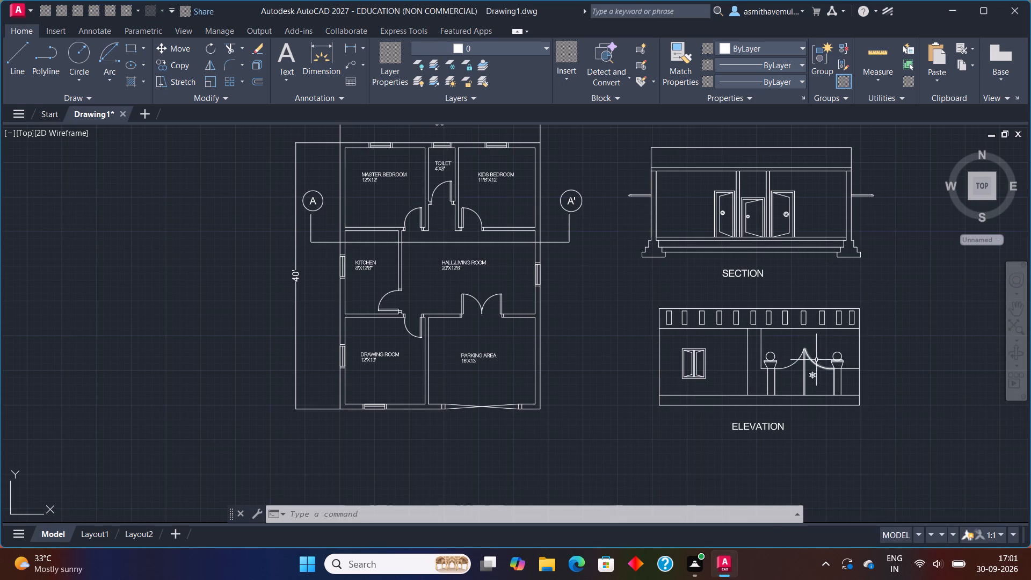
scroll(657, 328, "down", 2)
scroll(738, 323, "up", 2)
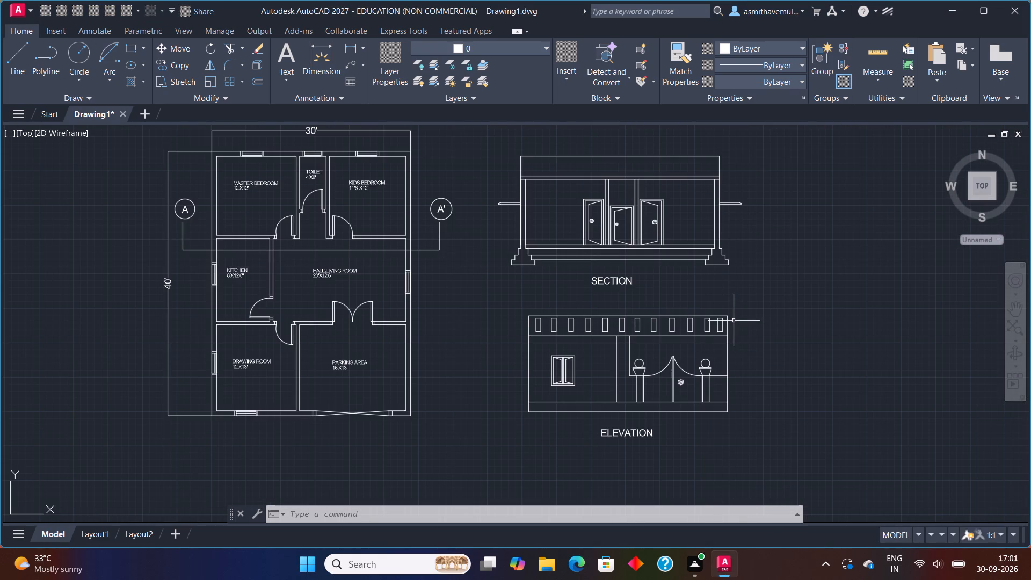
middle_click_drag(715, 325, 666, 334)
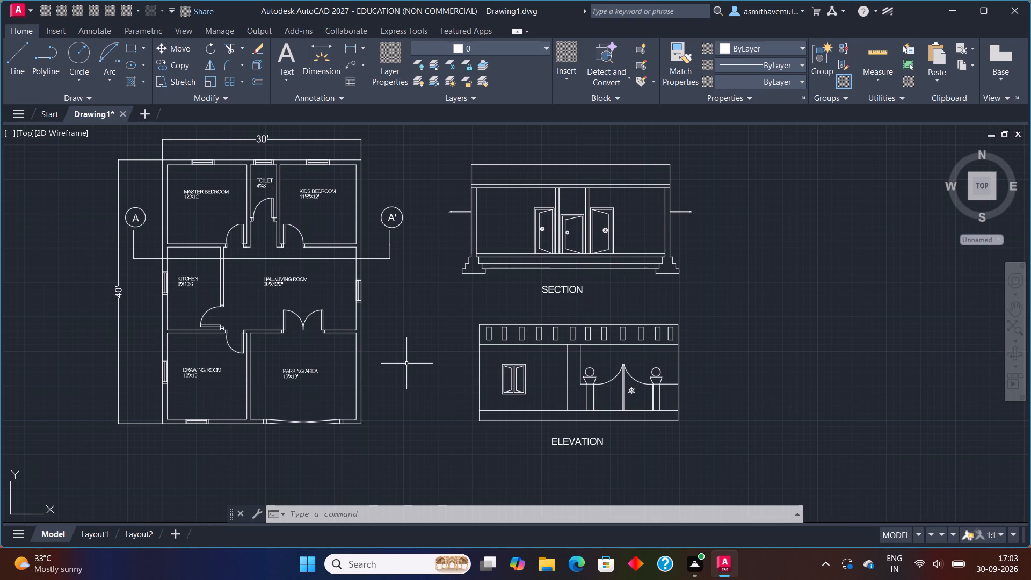
Erase the small stray rectangle lying far to the right of the section and elevation drawings.
scroll(410, 360, "down", 1)
scroll(420, 307, "up", 1)
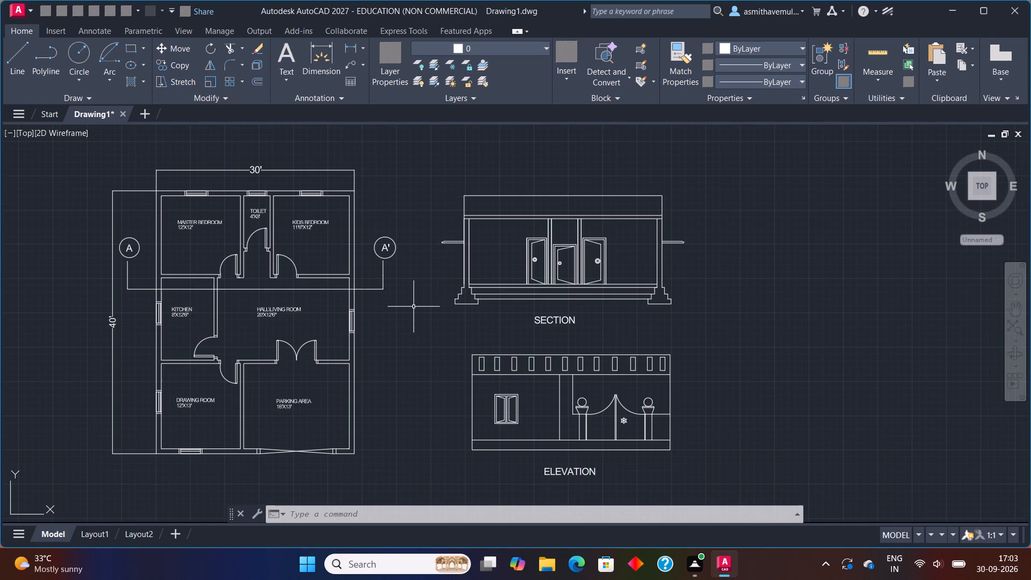
scroll(328, 311, "up", 1)
scroll(279, 317, "up", 1)
scroll(279, 320, "down", 2)
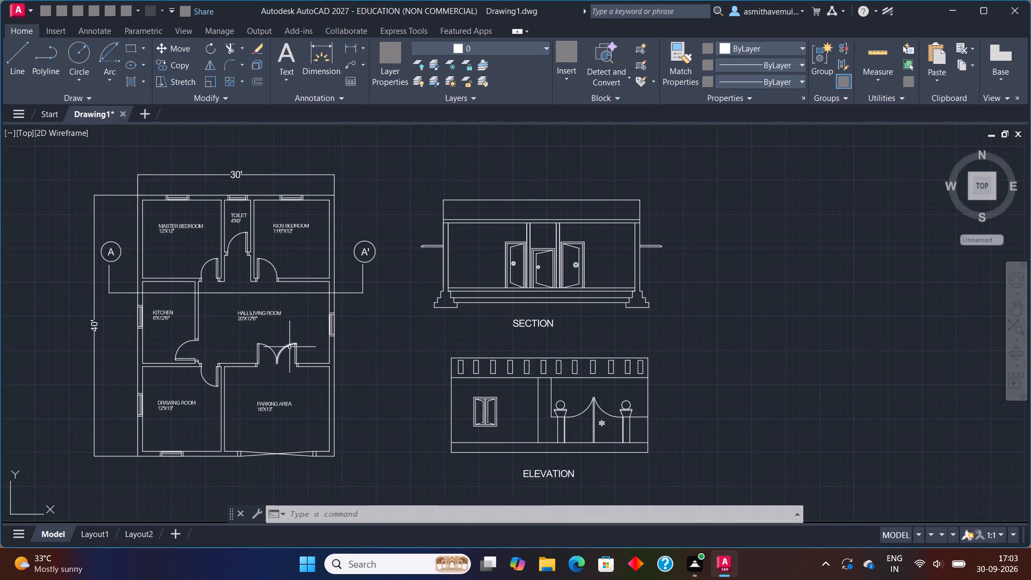
middle_click_drag(291, 345, 313, 328)
scroll(341, 313, "up", 1)
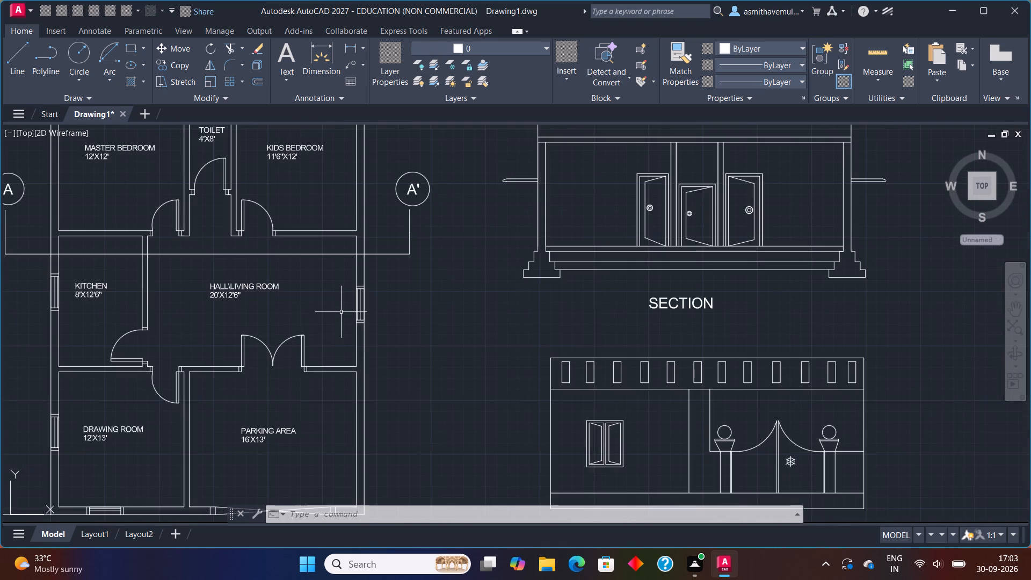
scroll(341, 312, "down", 2)
scroll(397, 306, "down", 1)
scroll(397, 306, "up", 2)
scroll(441, 302, "down", 2)
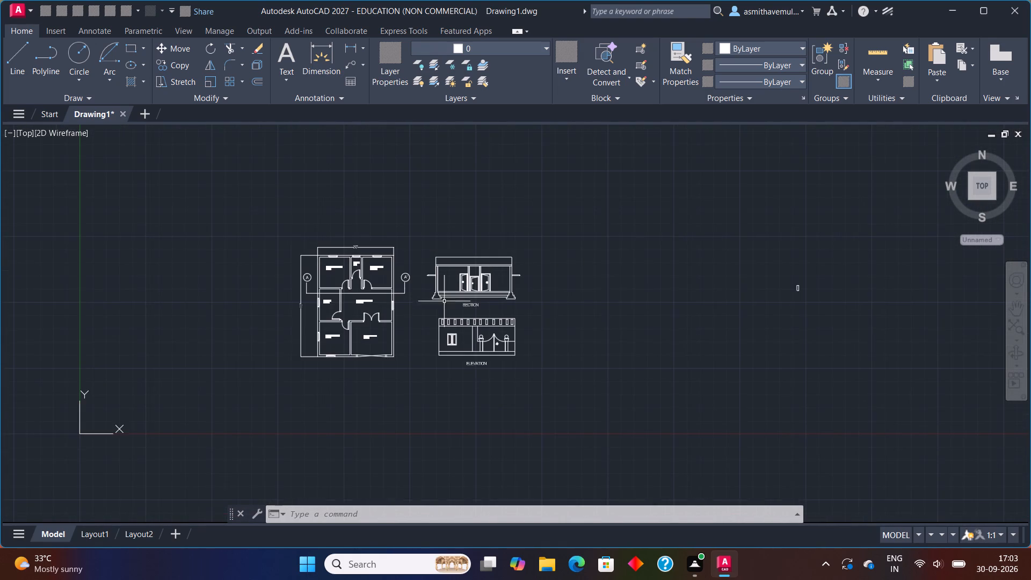
scroll(841, 277, "up", 1)
left_click_drag(824, 275, 695, 302)
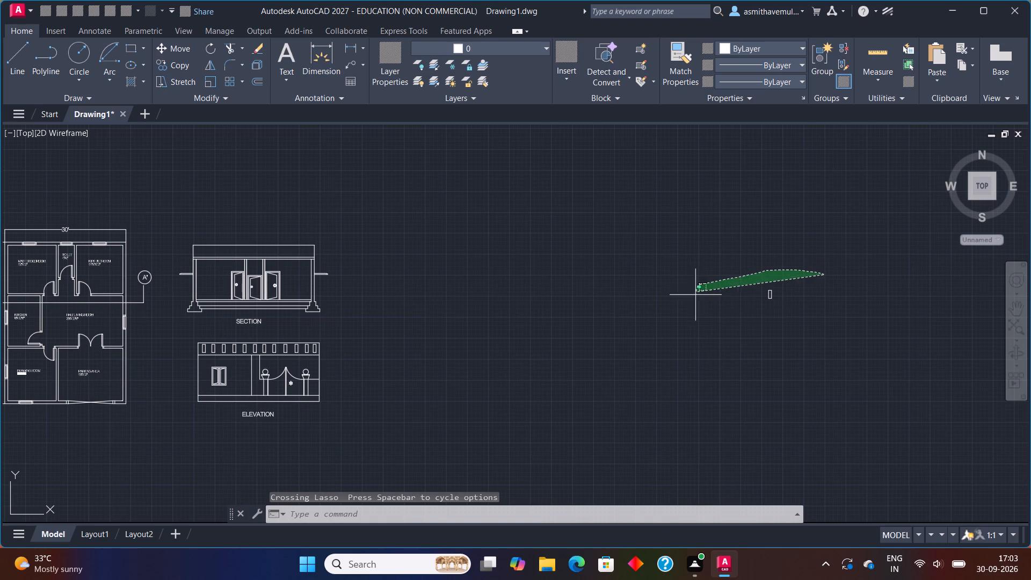
left_click_drag(695, 302, 780, 354)
key("Delete")
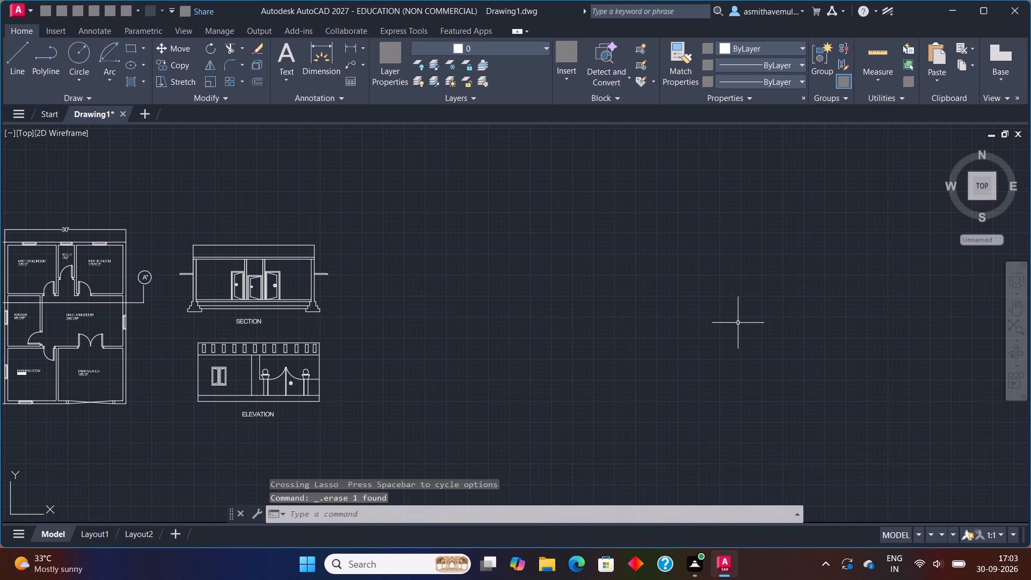
Erase the diagonal row of remaining stray objects extending far to the right of the house drawings.
scroll(425, 306, "down", 4)
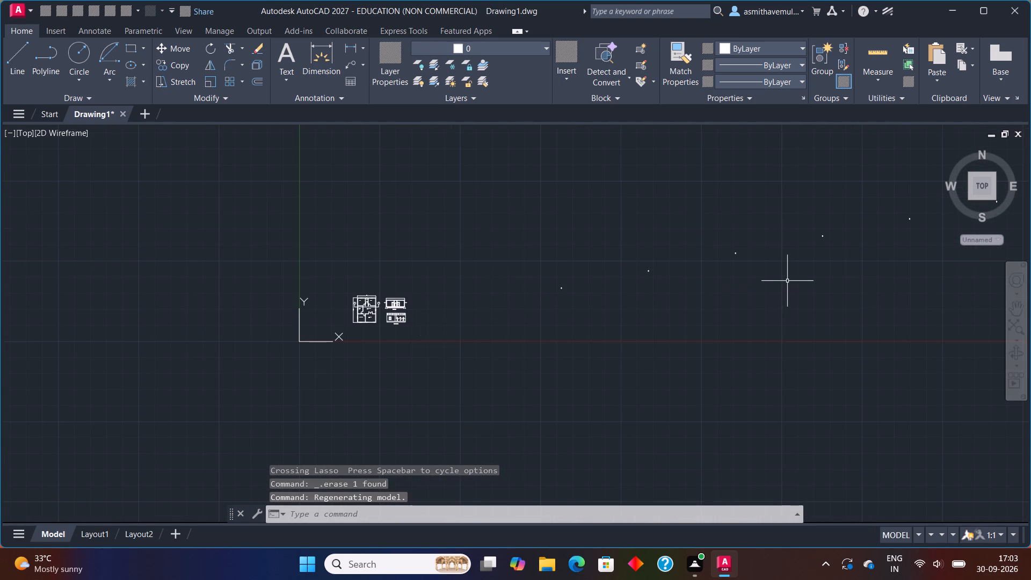
middle_click_drag(787, 279, 657, 315)
scroll(730, 281, "down", 1)
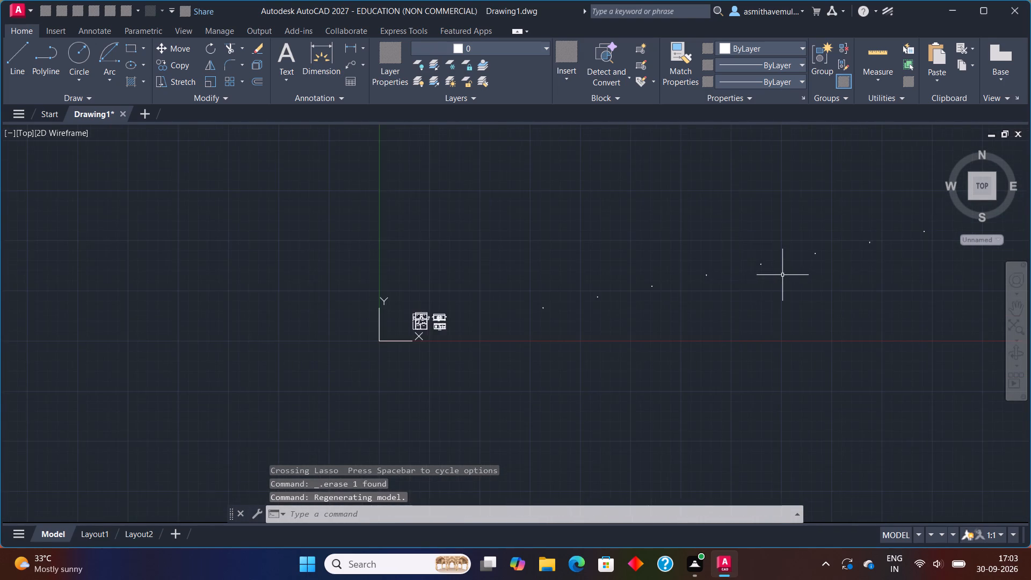
scroll(783, 275, "down", 1)
middle_click_drag(781, 270, 656, 291)
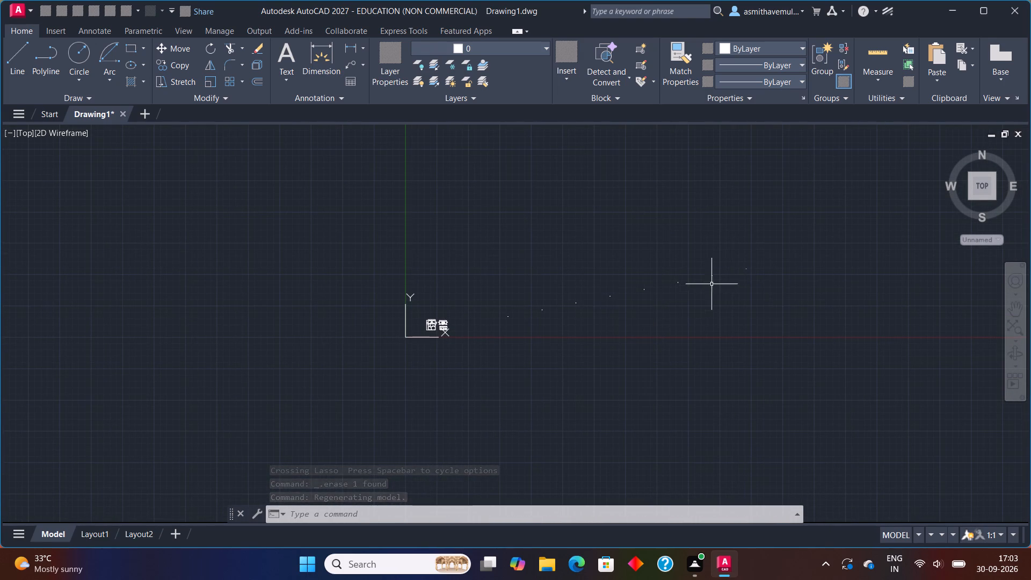
left_click_drag(772, 265, 489, 304)
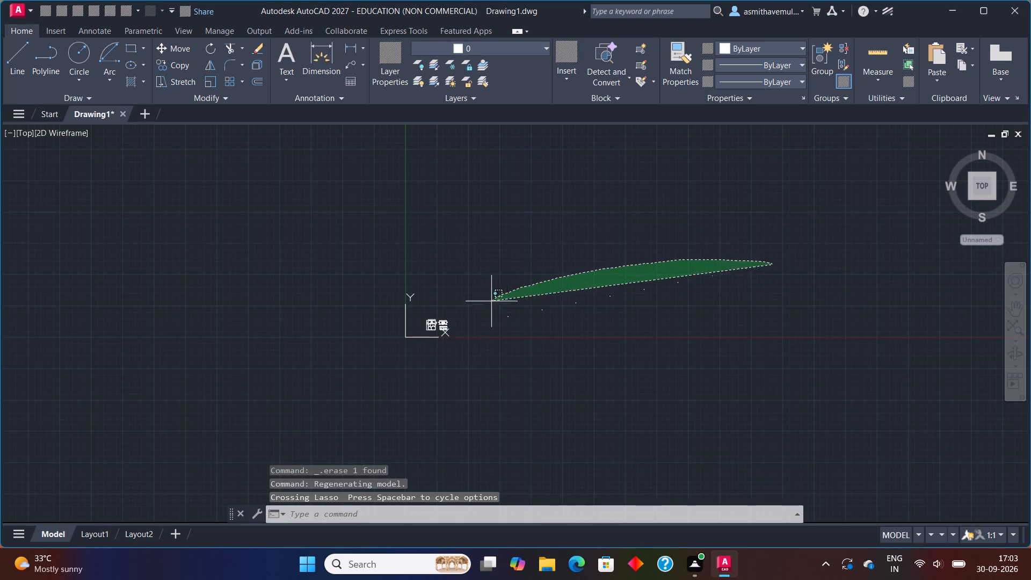
left_click_drag(489, 304, 615, 354)
key("Delete")
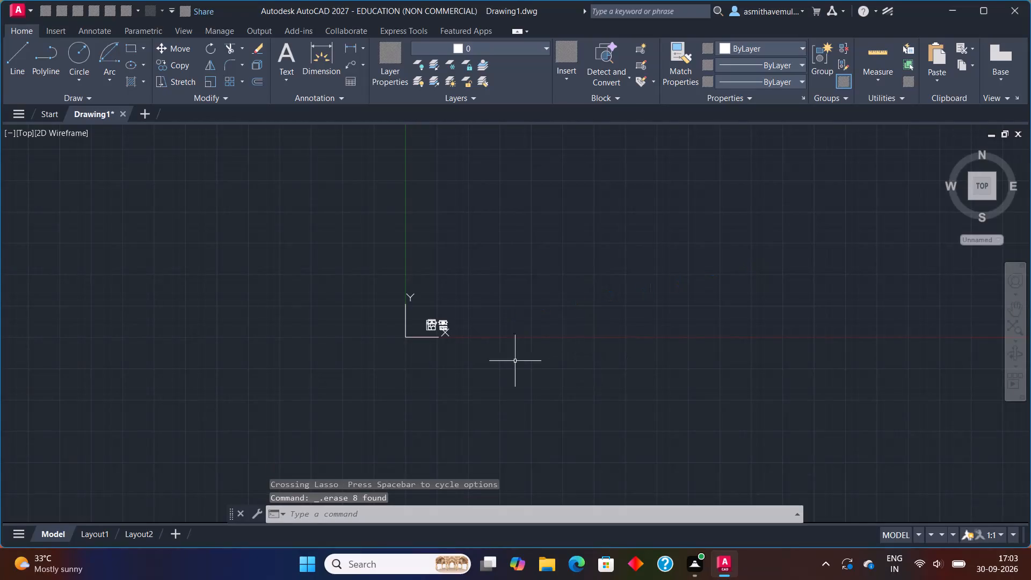
Check the empty space around the house drawings for any further stray objects.
scroll(564, 298, "up", 1)
scroll(564, 298, "down", 6)
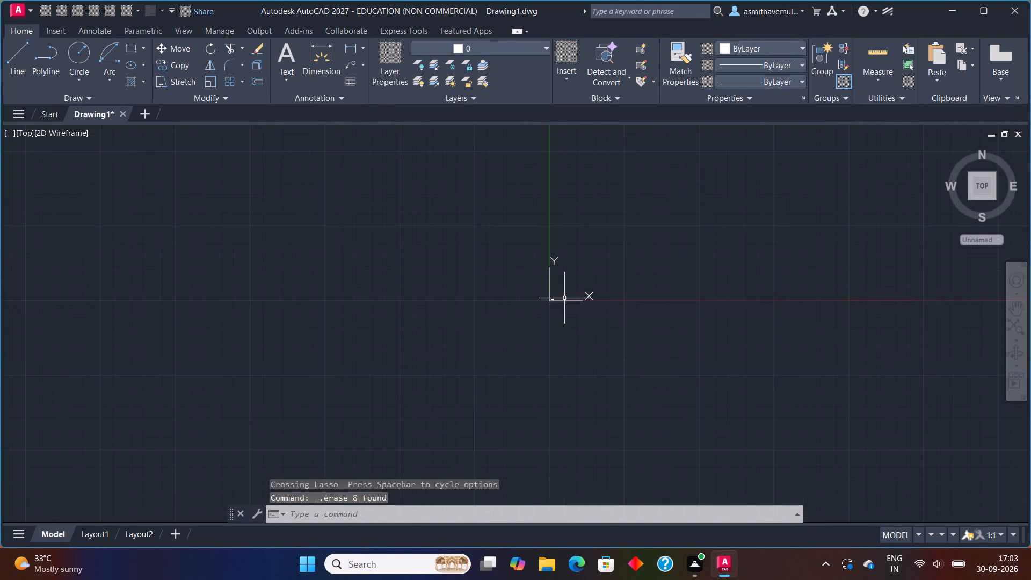
scroll(564, 299, "down", 2)
scroll(597, 308, "up", 4)
scroll(477, 301, "up", 2)
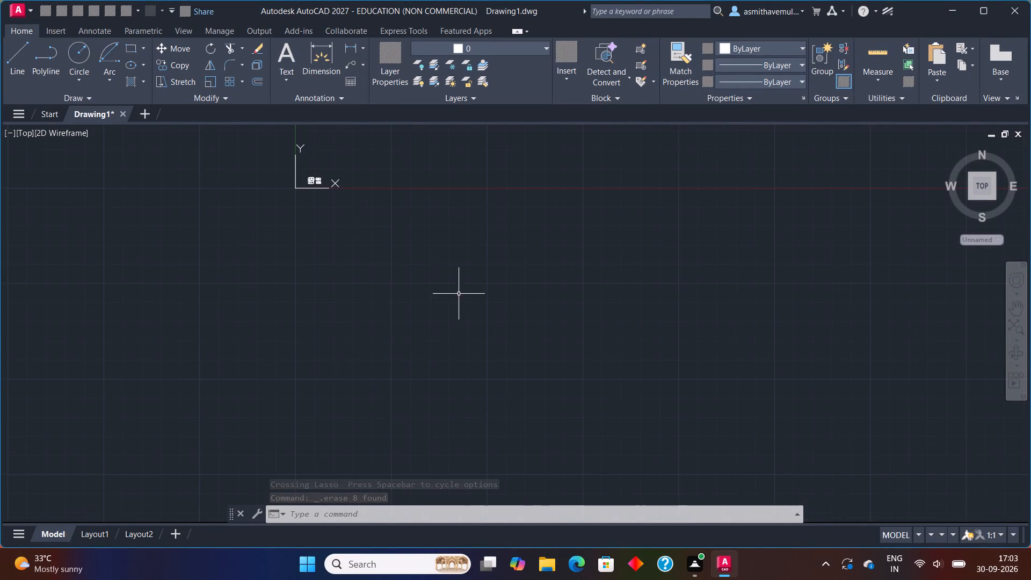
middle_click_drag(457, 292, 489, 426)
scroll(335, 339, "up", 4)
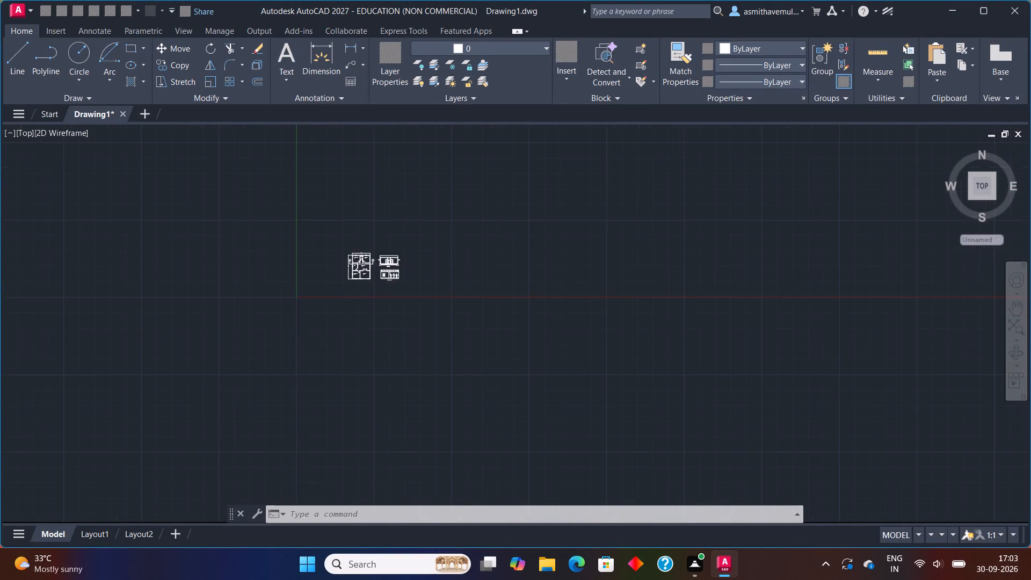
middle_click_drag(361, 325, 370, 415)
scroll(398, 317, "up", 3)
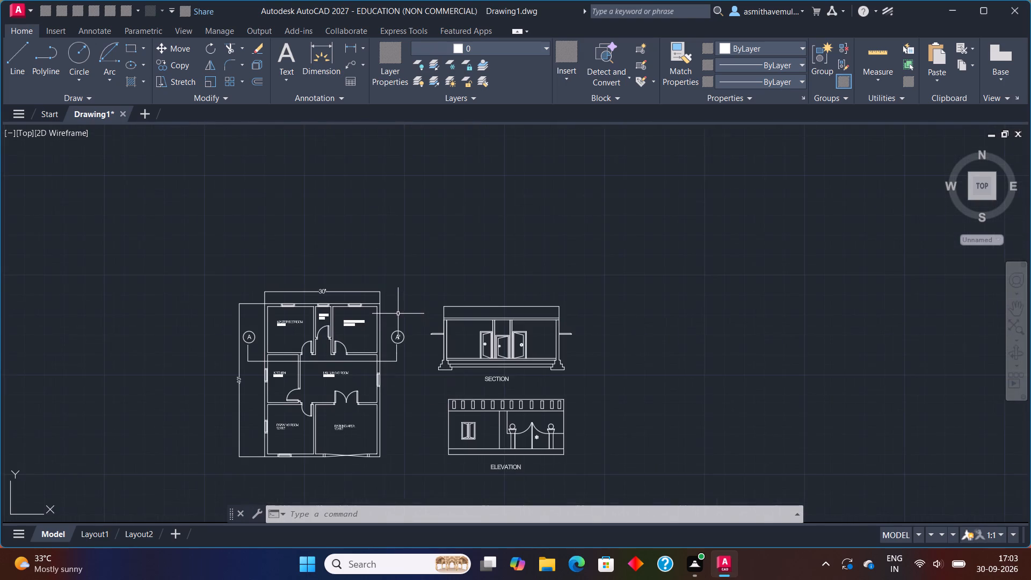
Examine the floor plan closely, checking the rooms, doors, windows, labels and section line from the bedrooms down to the parking area.
middle_click_drag(390, 373, 407, 342)
scroll(316, 418, "up", 2)
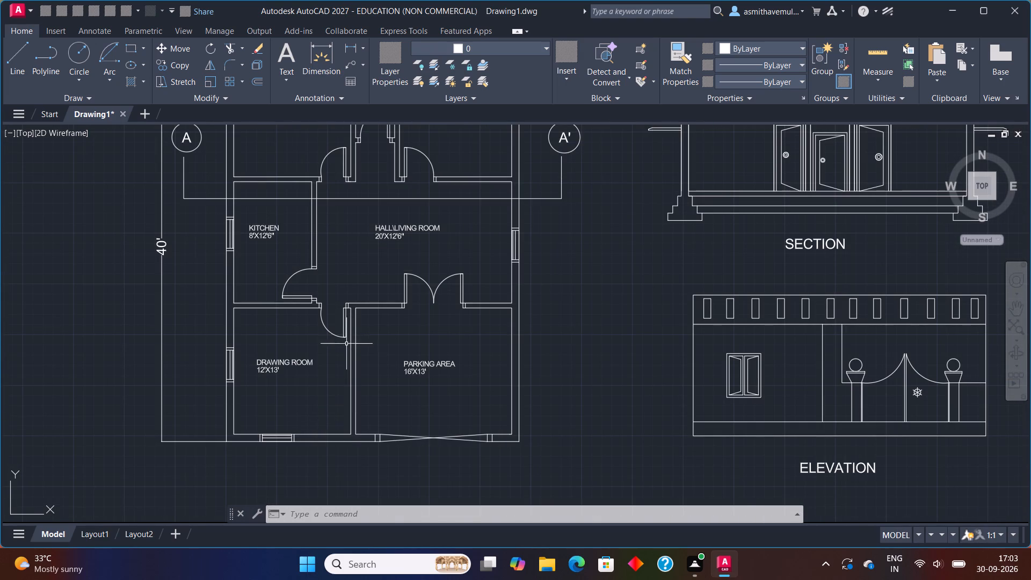
scroll(313, 349, "up", 1)
middle_click_drag(317, 331, 308, 320)
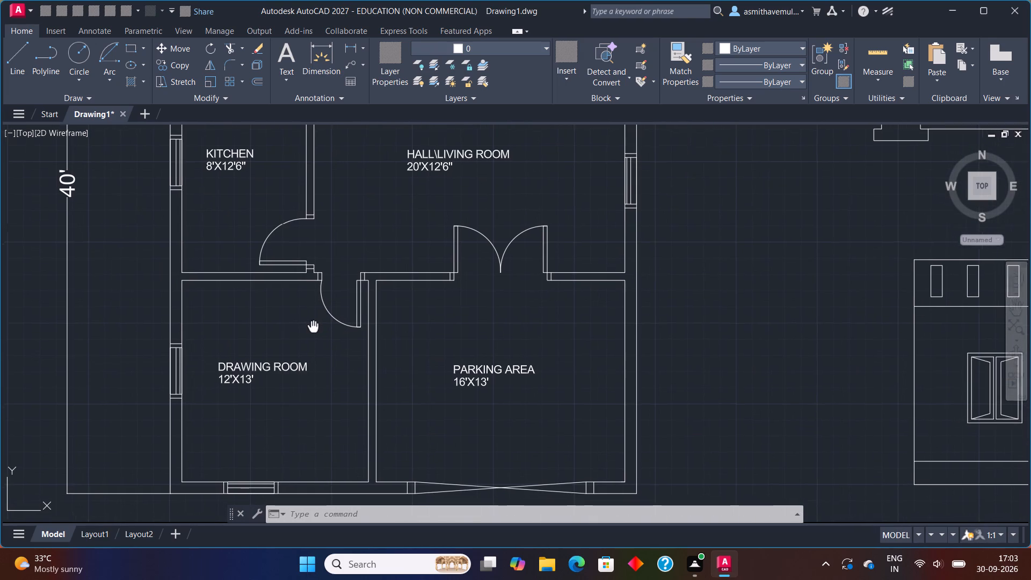
middle_click_drag(308, 320, 272, 283)
scroll(416, 310, "down", 1)
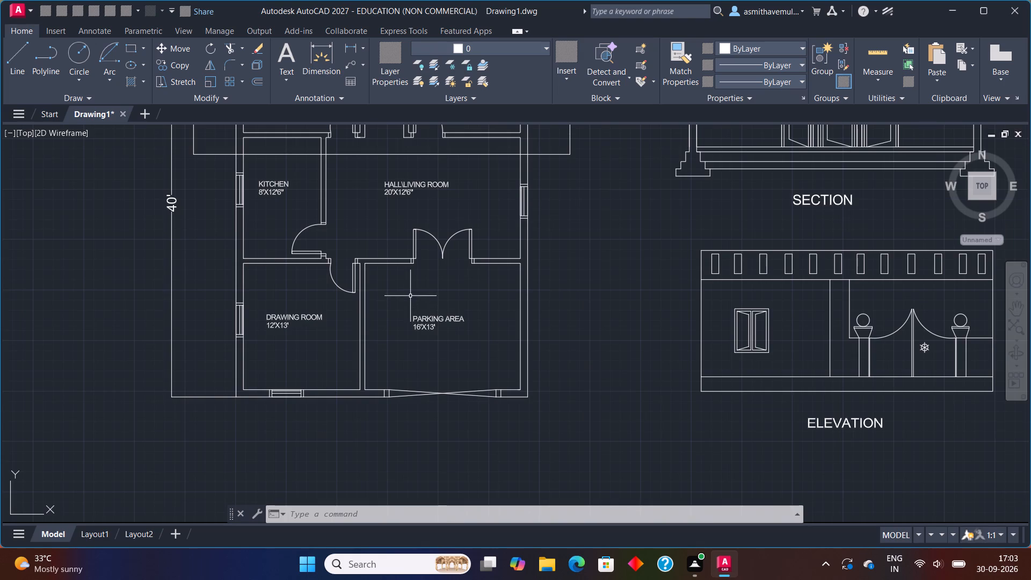
middle_click_drag(410, 294, 376, 411)
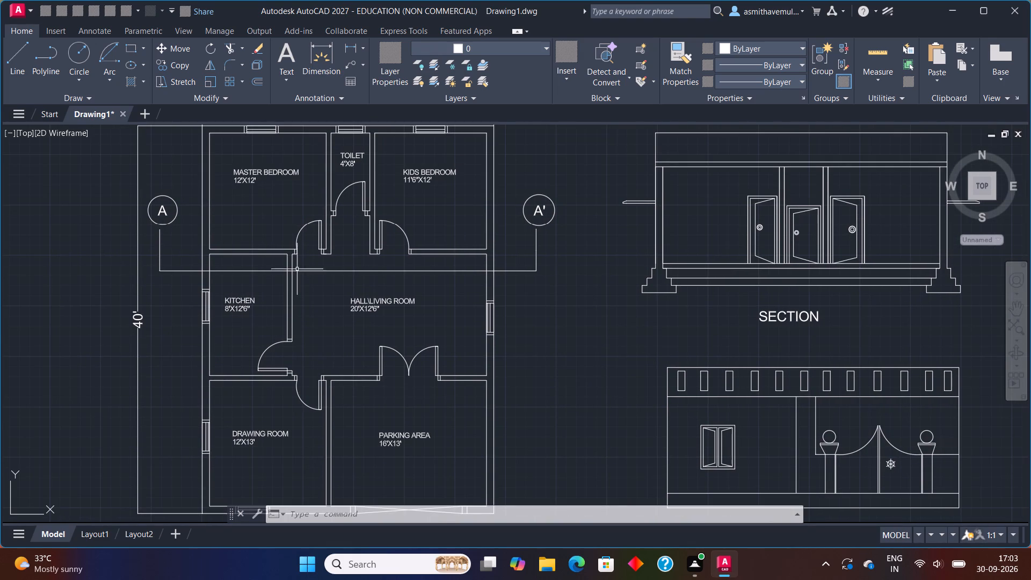
middle_click_drag(318, 256, 313, 349)
scroll(318, 289, "up", 1)
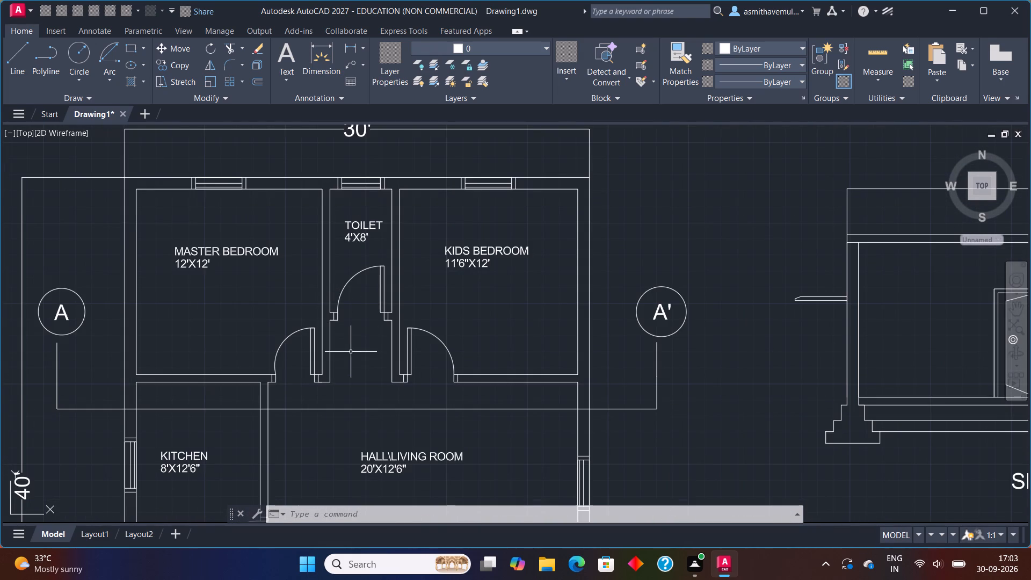
scroll(345, 373, "up", 1)
middle_click_drag(344, 321, 365, 418)
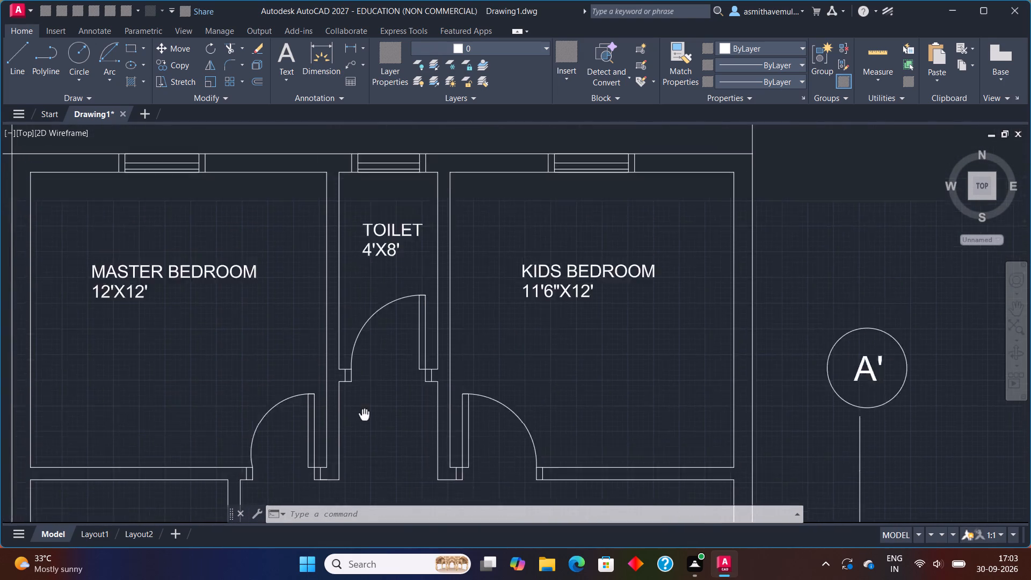
middle_click_drag(365, 418, 365, 419)
scroll(346, 386, "down", 1)
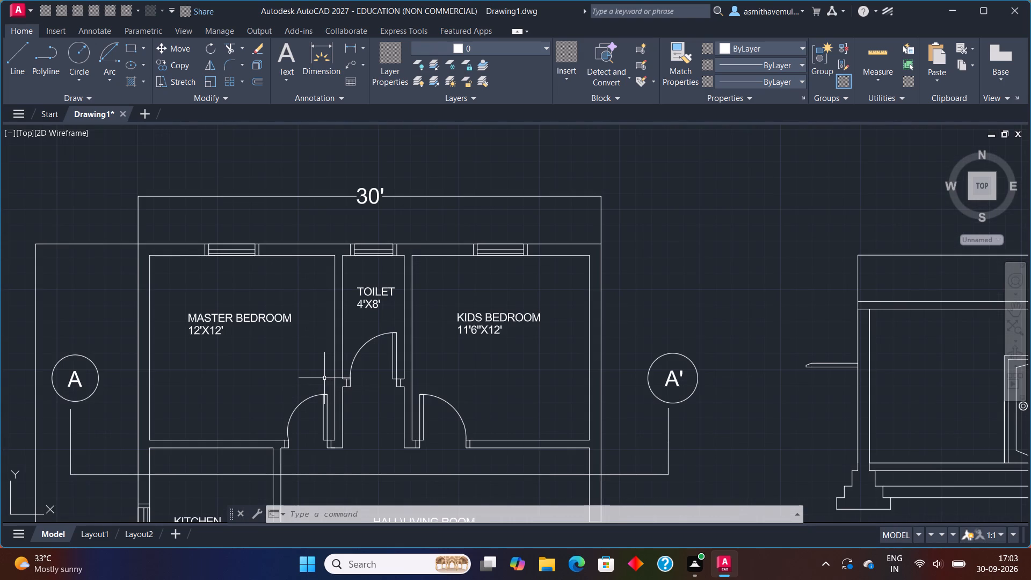
middle_click_drag(324, 373, 363, 345)
scroll(363, 354, "down", 1)
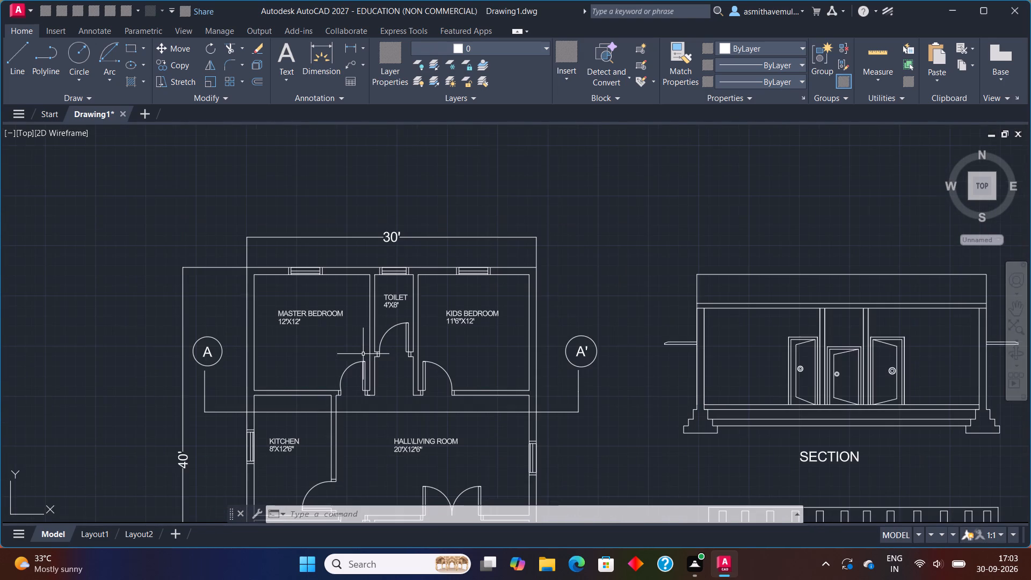
scroll(364, 375, "up", 1)
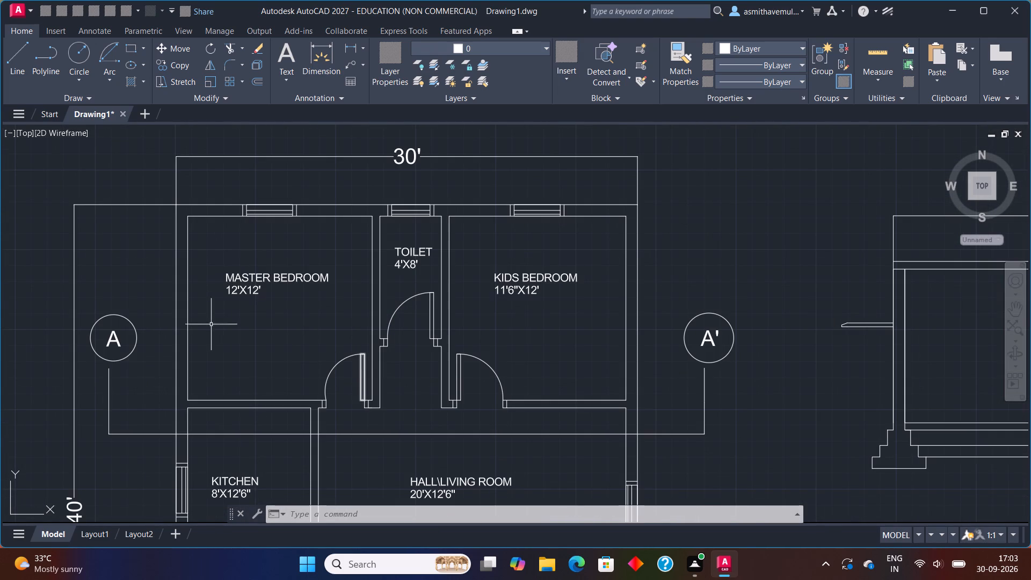
scroll(248, 345, "down", 1)
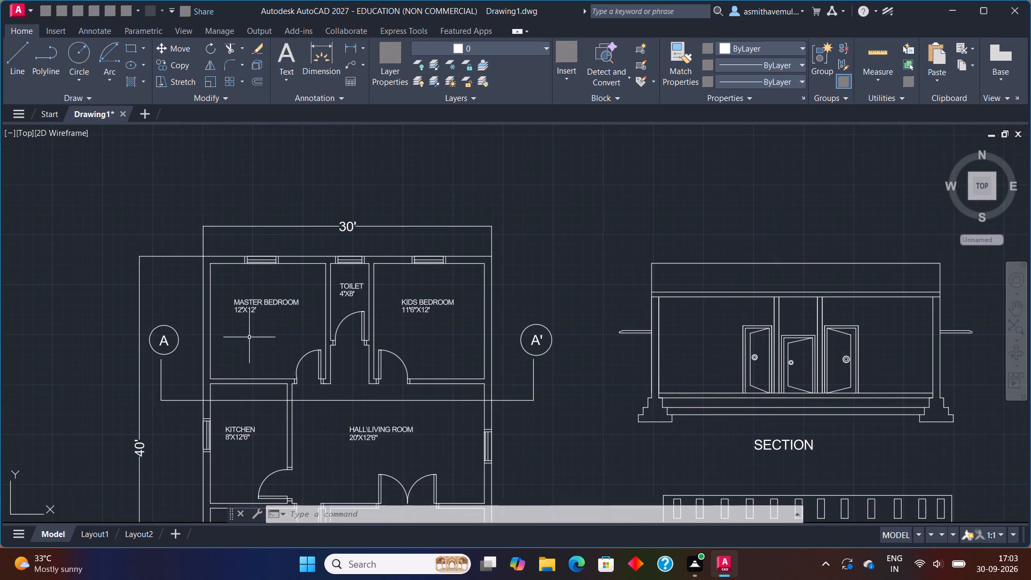
middle_click_drag(249, 337, 273, 294)
scroll(286, 309, "down", 1)
scroll(286, 311, "up", 1)
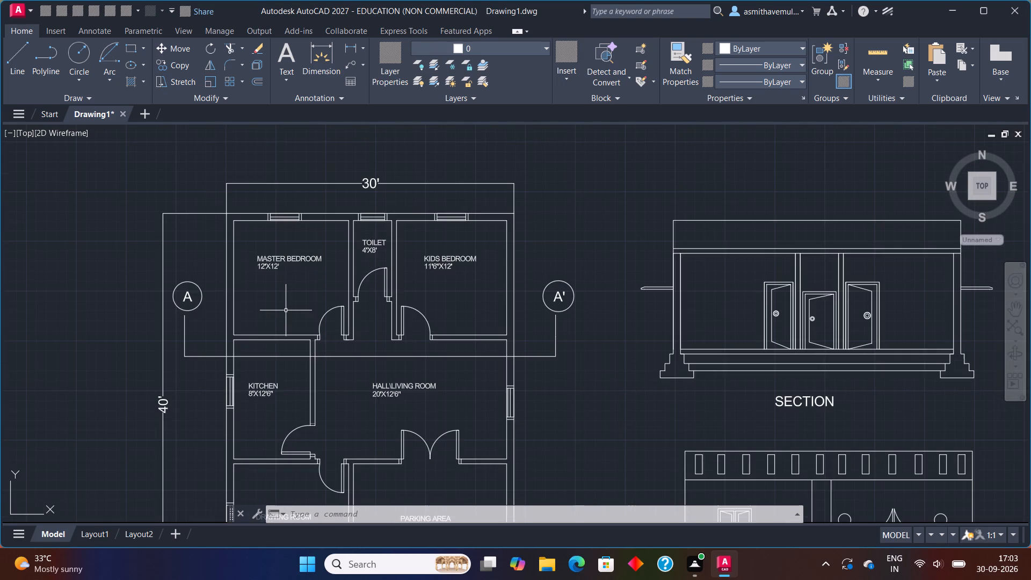
scroll(286, 311, "up", 2)
scroll(286, 309, "down", 3)
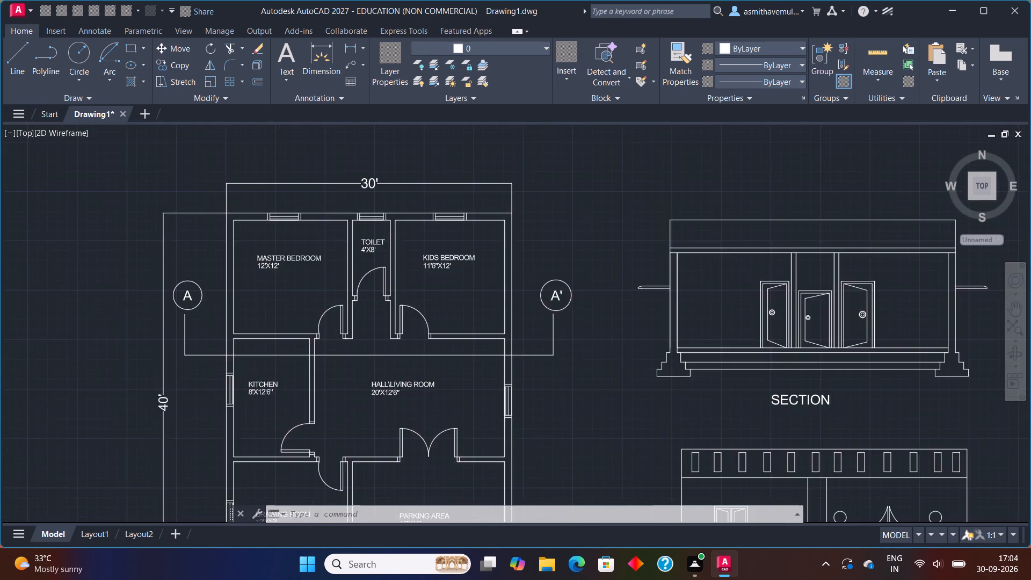
scroll(286, 311, "up", 1)
middle_click_drag(286, 302, 270, 297)
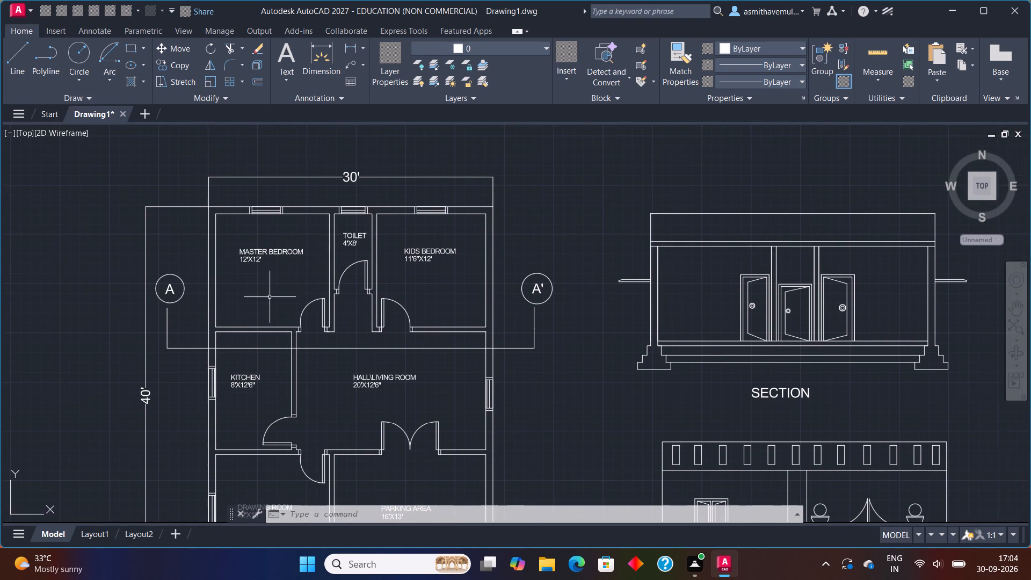
scroll(269, 301, "up", 1)
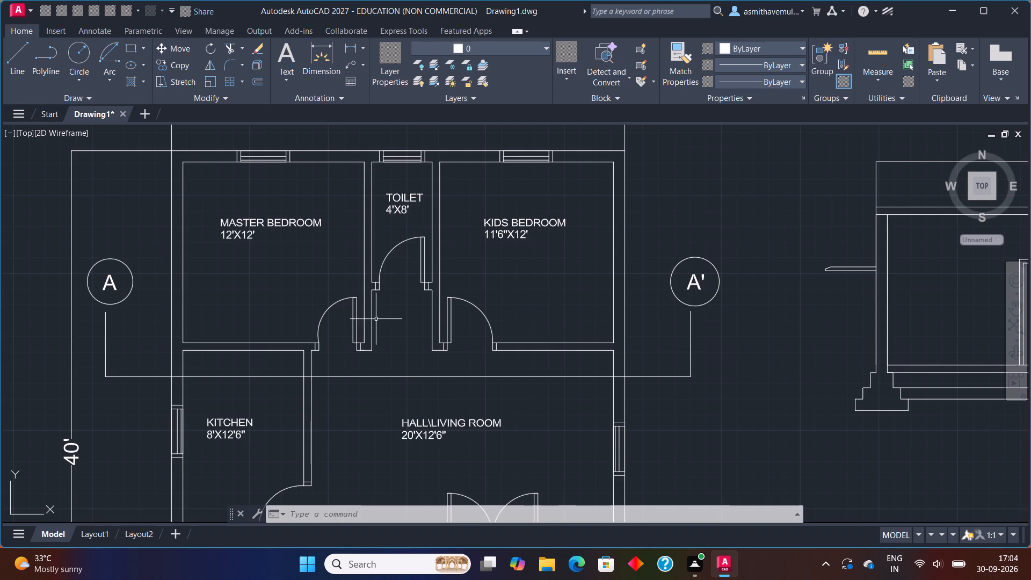
scroll(334, 442, "up", 1)
scroll(334, 438, "down", 1)
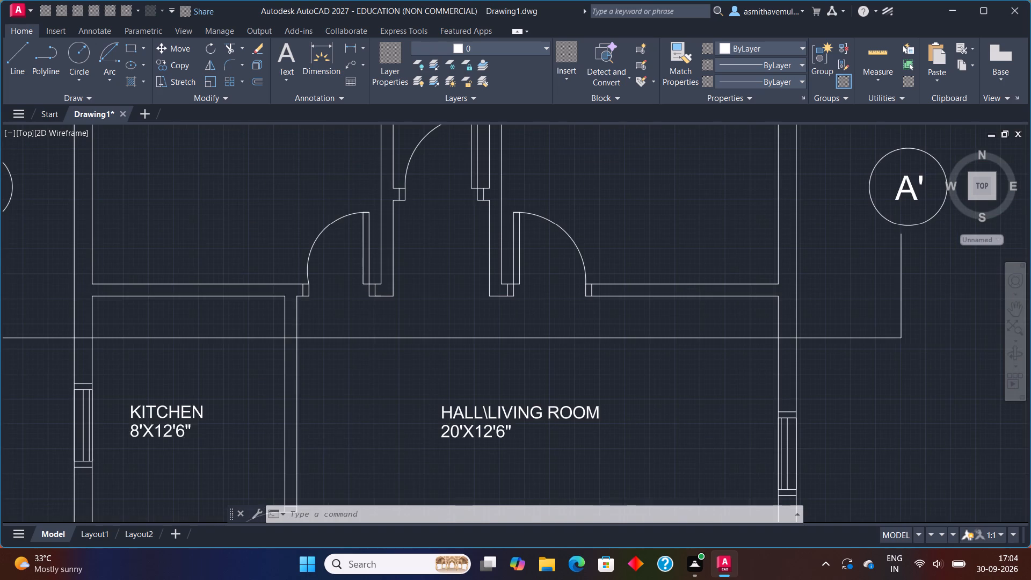
middle_click_drag(350, 422, 437, 219)
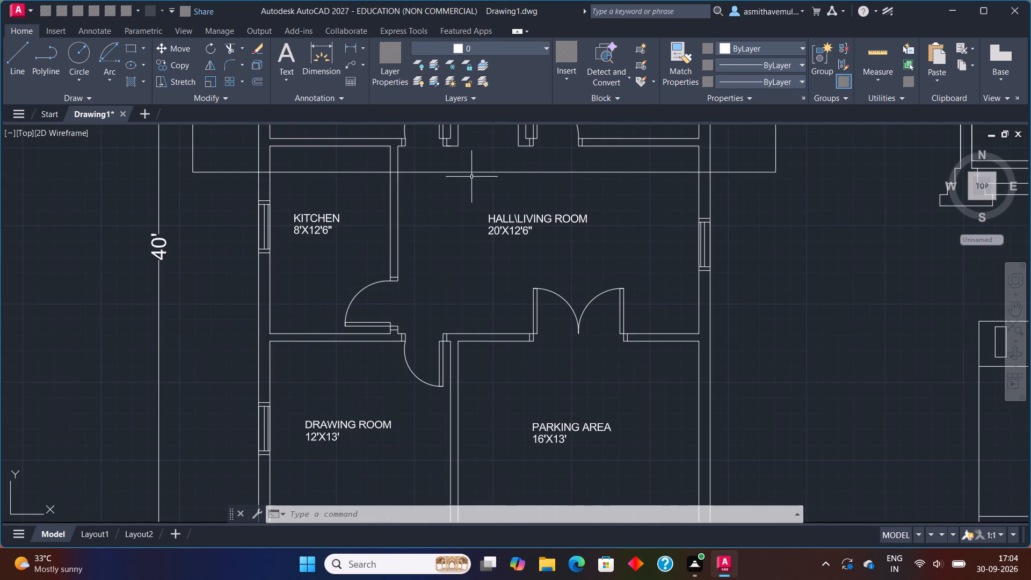
scroll(404, 371, "up", 3)
scroll(412, 334, "down", 3)
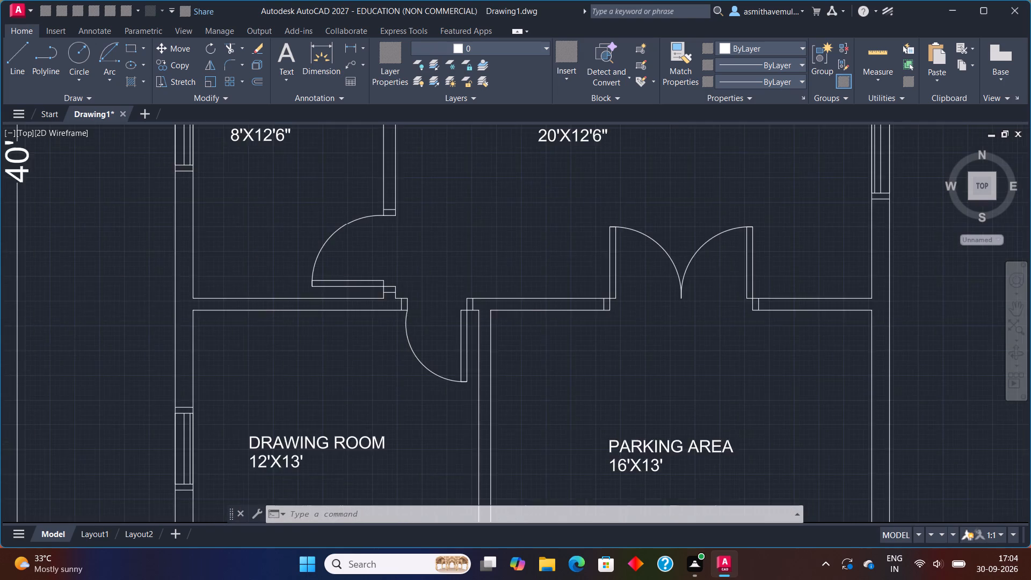
middle_click_drag(406, 324, 308, 52)
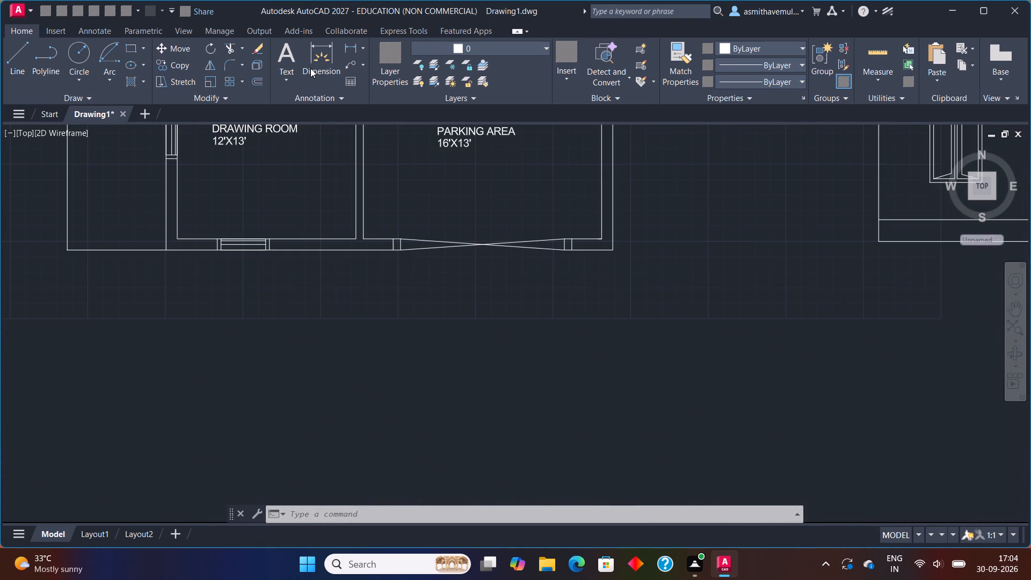
scroll(453, 325, "down", 1)
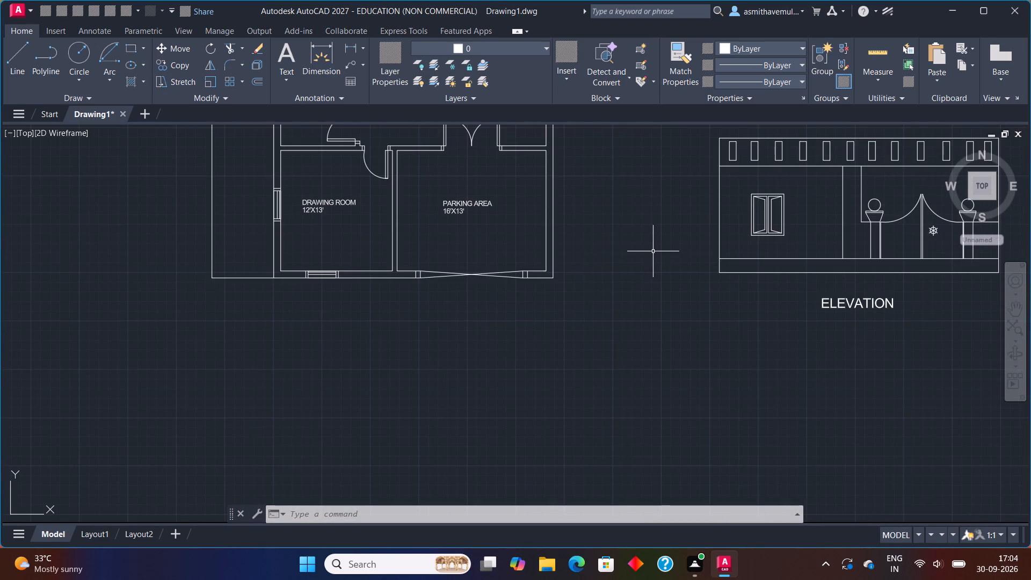
Review the section and front elevation with their titles, and the overall arrangement beside the floor plan.
middle_click_drag(653, 249, 380, 354)
middle_click_drag(500, 259, 500, 295)
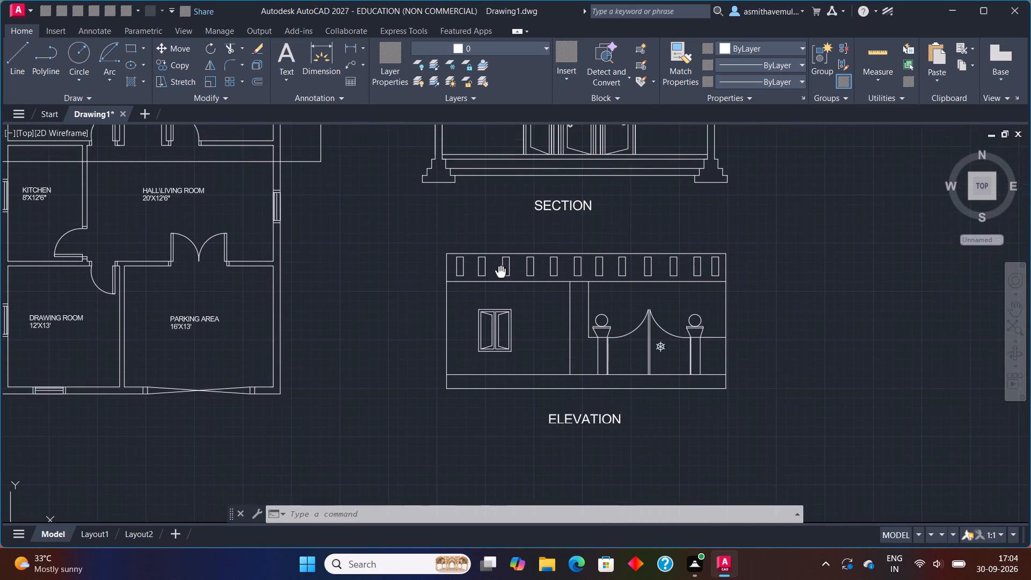
middle_click_drag(500, 295, 500, 361)
scroll(503, 314, "up", 1)
scroll(507, 266, "down", 2)
scroll(495, 241, "up", 1)
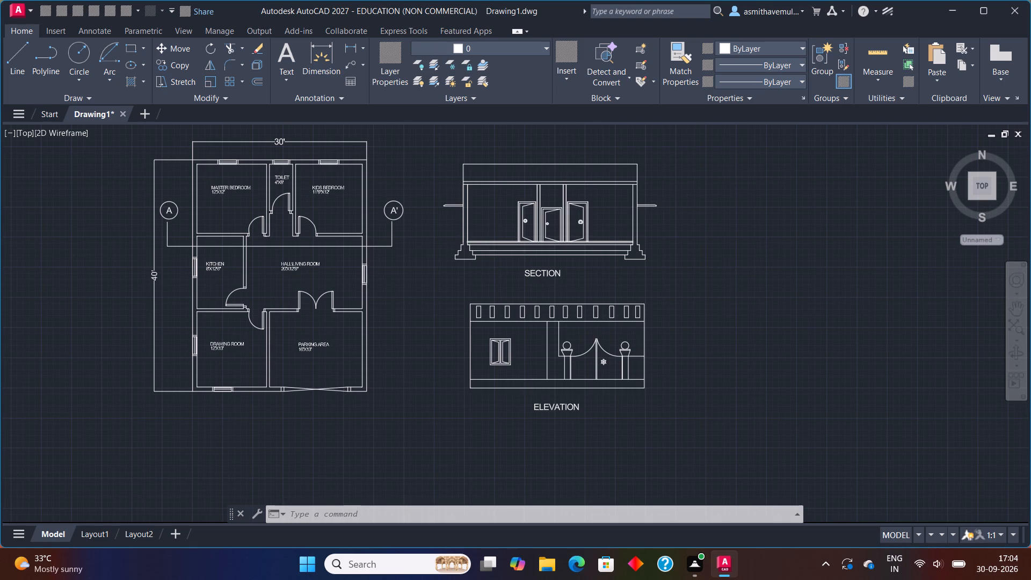
scroll(493, 241, "up", 1)
scroll(493, 241, "down", 3)
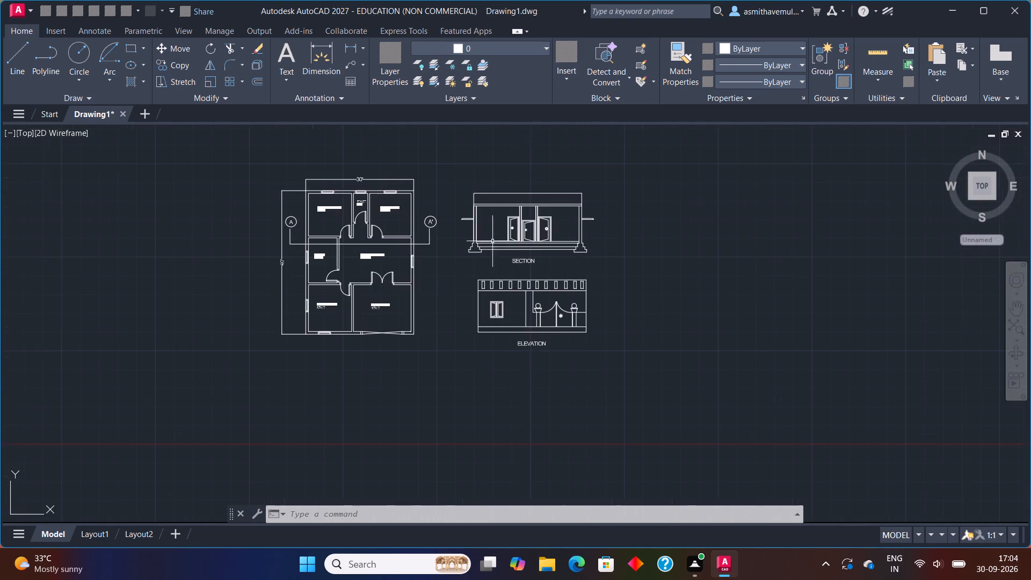
scroll(394, 257, "up", 2)
middle_click_drag(394, 251, 394, 287)
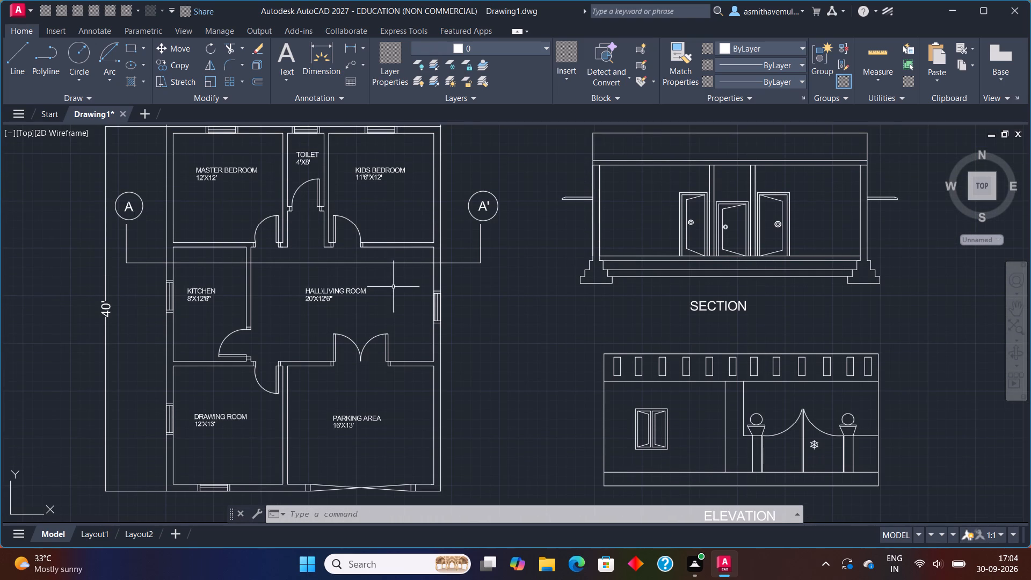
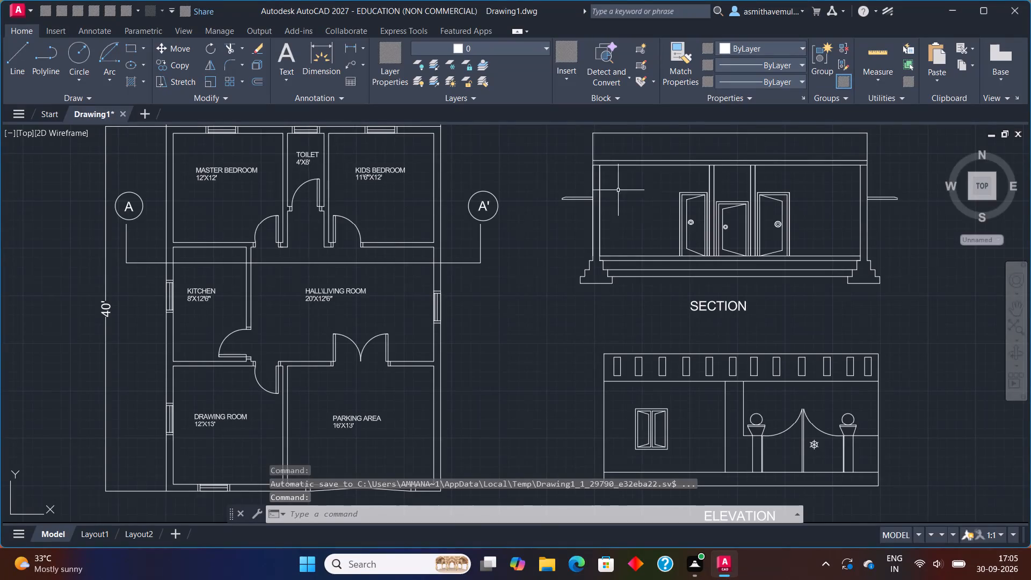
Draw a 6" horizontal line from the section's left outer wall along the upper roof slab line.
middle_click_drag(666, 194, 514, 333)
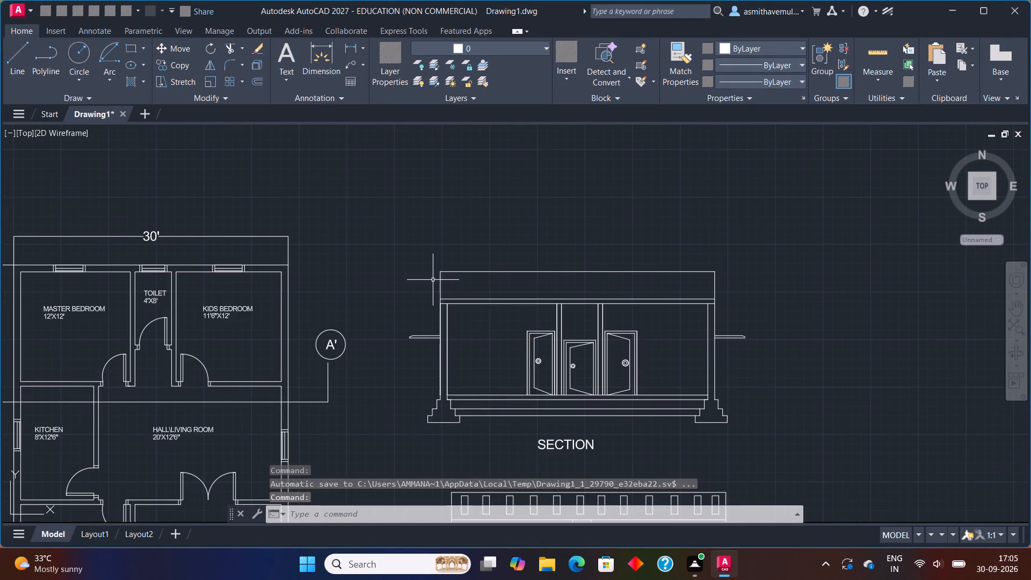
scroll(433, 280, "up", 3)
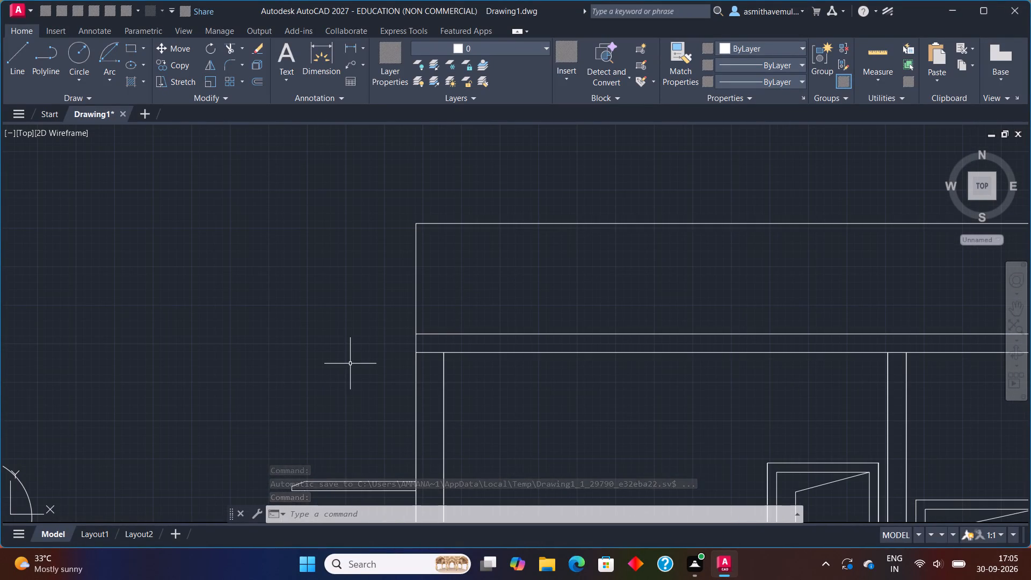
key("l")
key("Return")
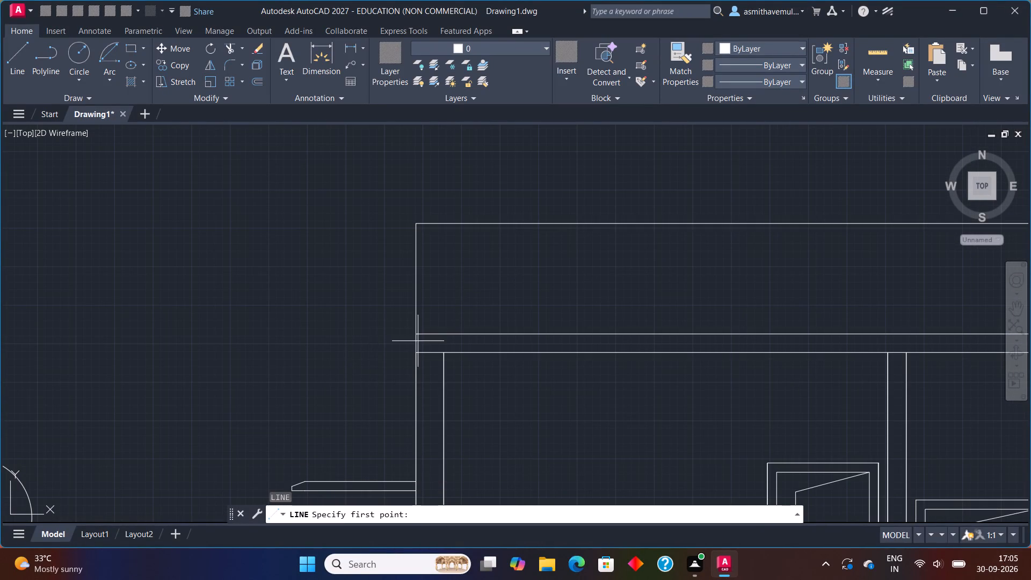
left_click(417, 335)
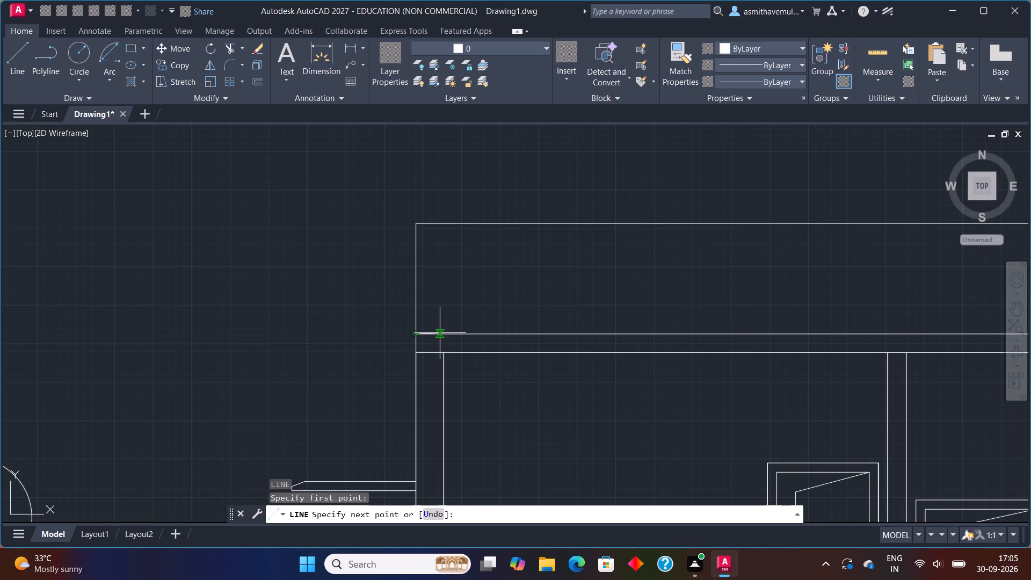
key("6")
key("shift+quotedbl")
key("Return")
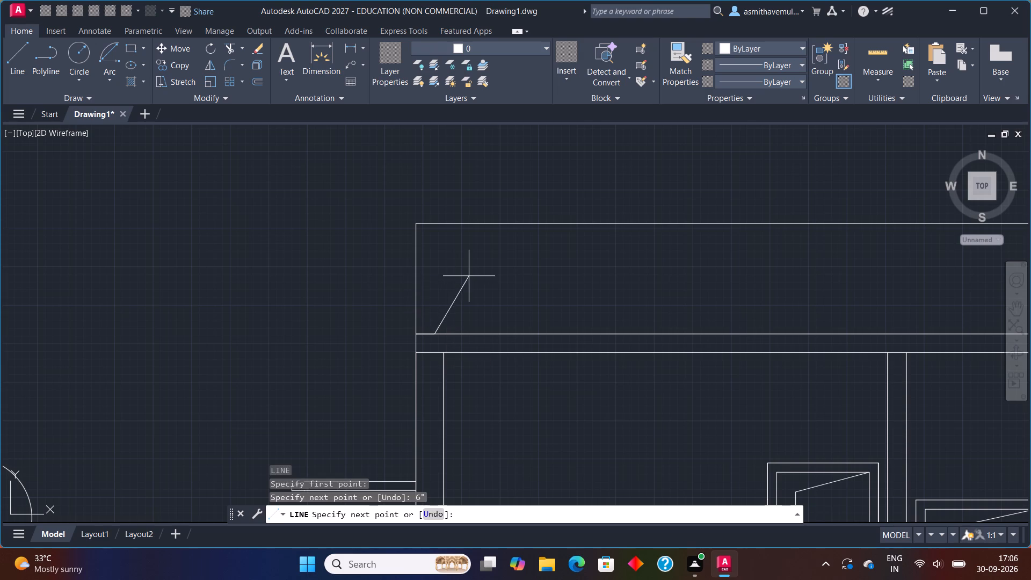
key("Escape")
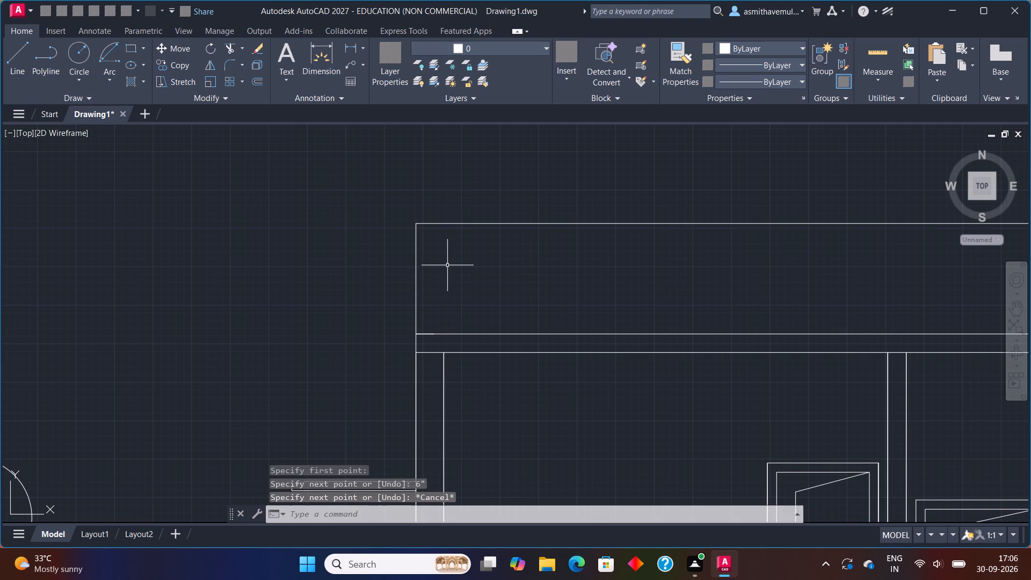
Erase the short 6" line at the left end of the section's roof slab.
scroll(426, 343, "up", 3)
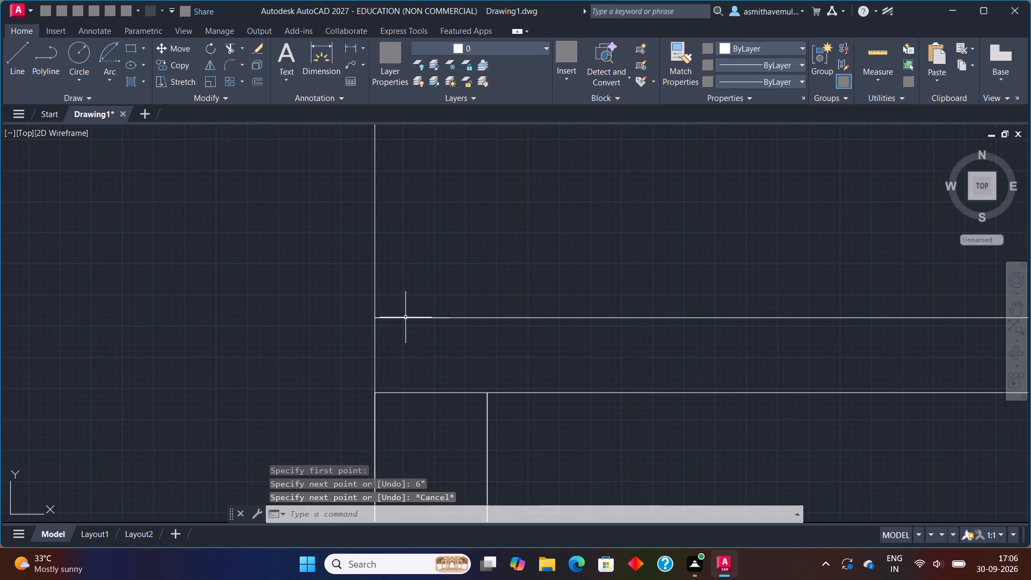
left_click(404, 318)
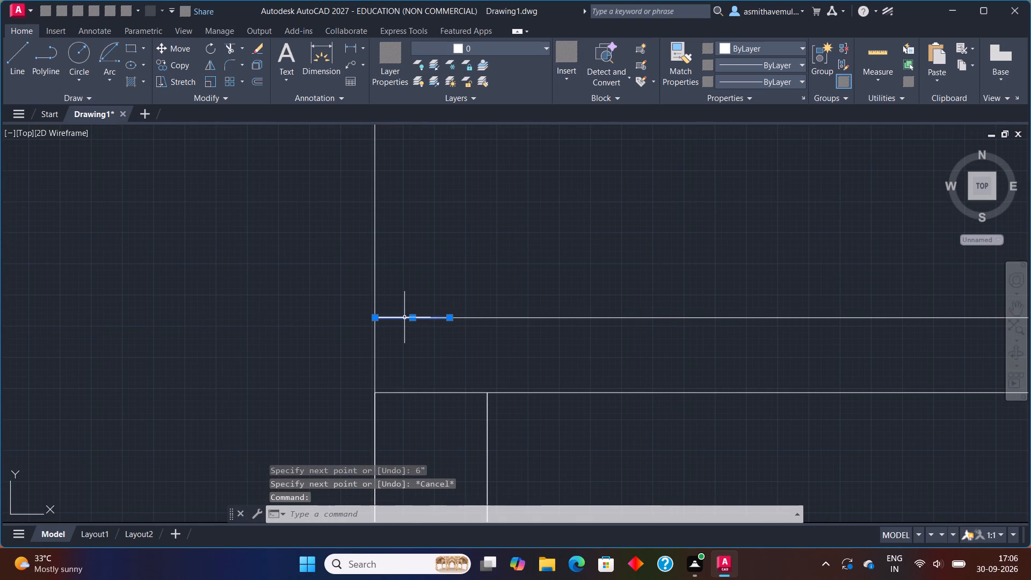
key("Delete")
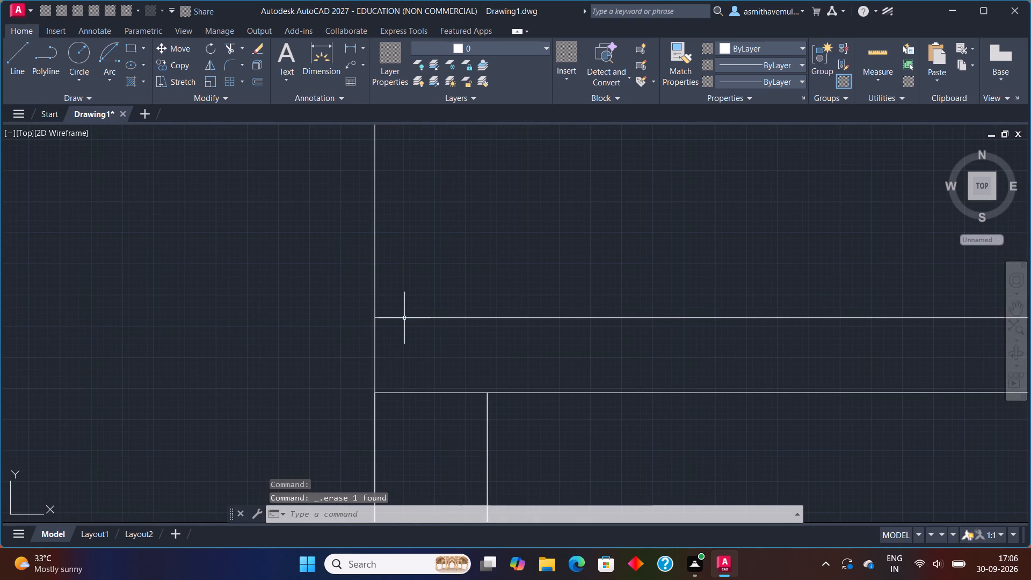
Offset the section's left outer wall line 6" inward to form the parapet's thickness.
key("o")
key("Return")
key("6")
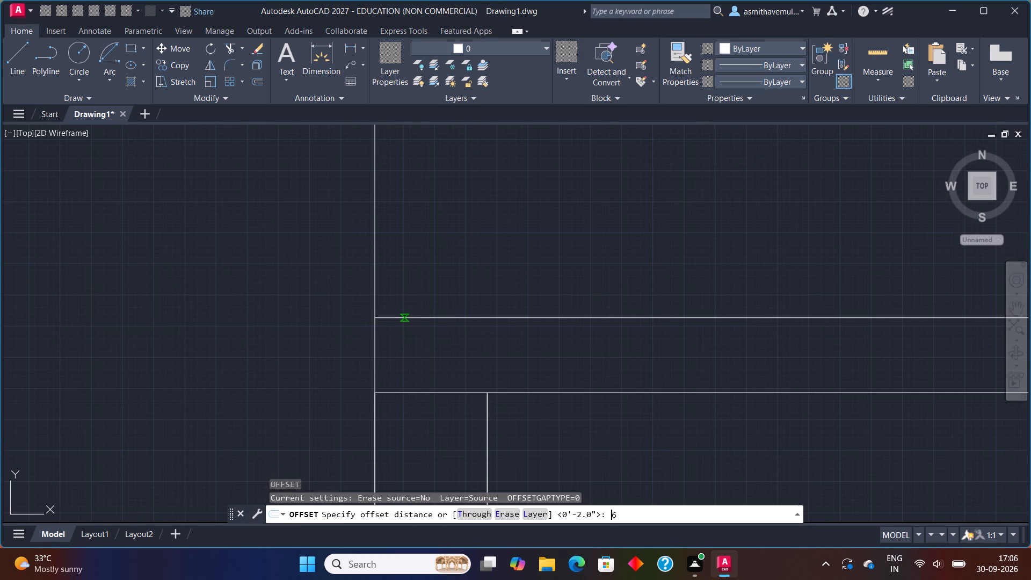
key("shift+quotedbl")
key("Return")
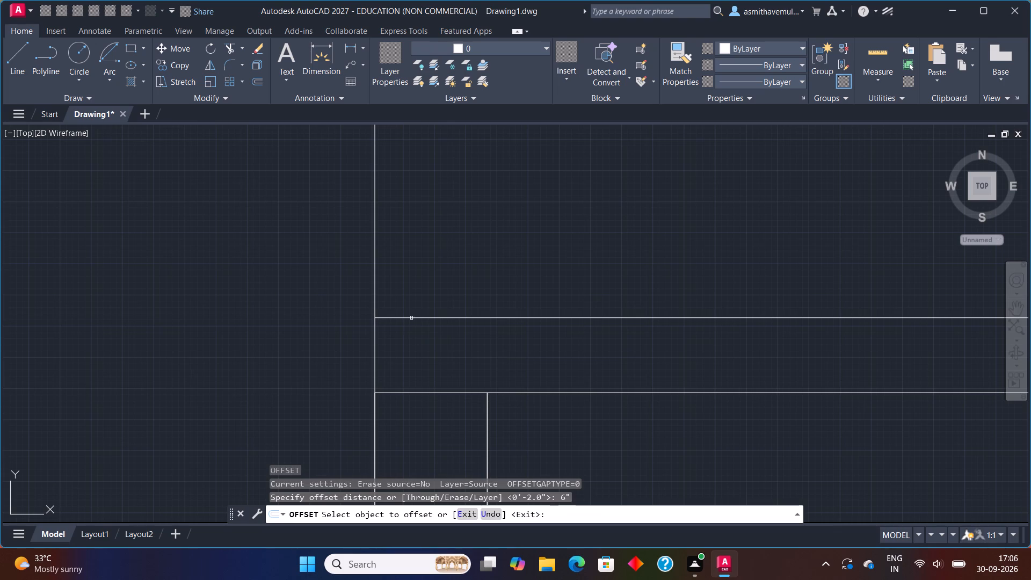
scroll(422, 270, "down", 1)
middle_click_drag(423, 260, 383, 332)
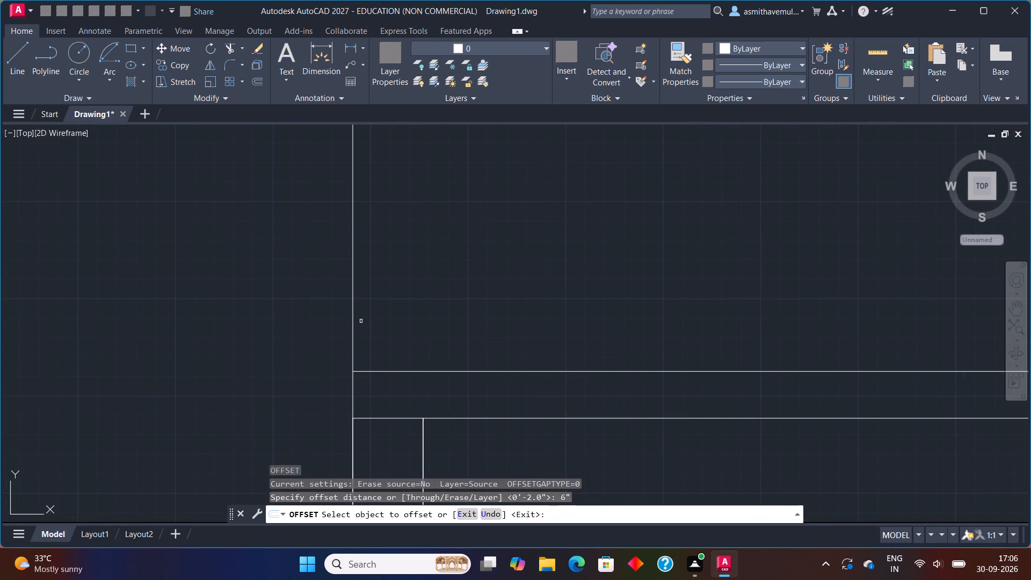
left_click(352, 321)
left_click(395, 313)
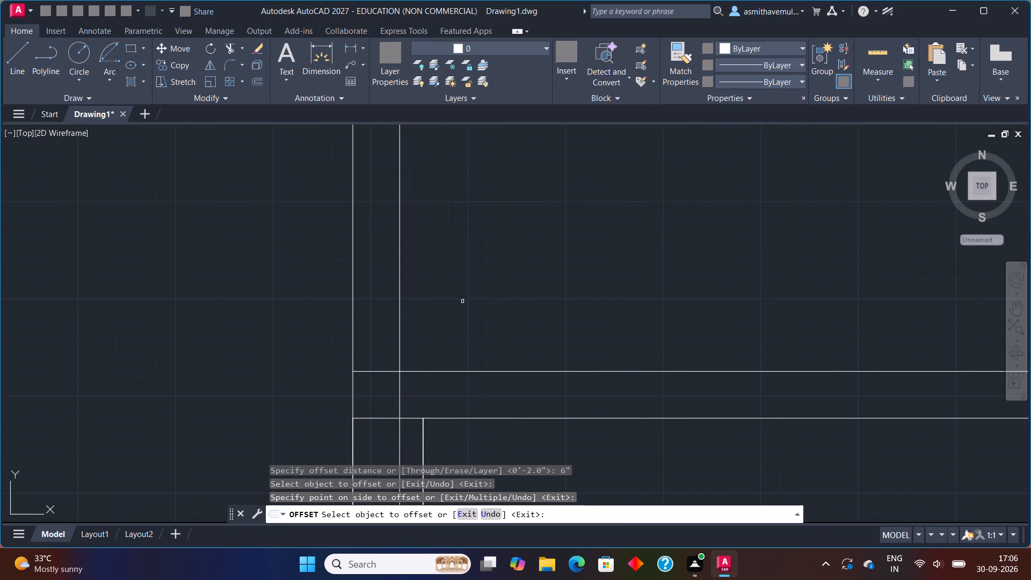
key("Escape")
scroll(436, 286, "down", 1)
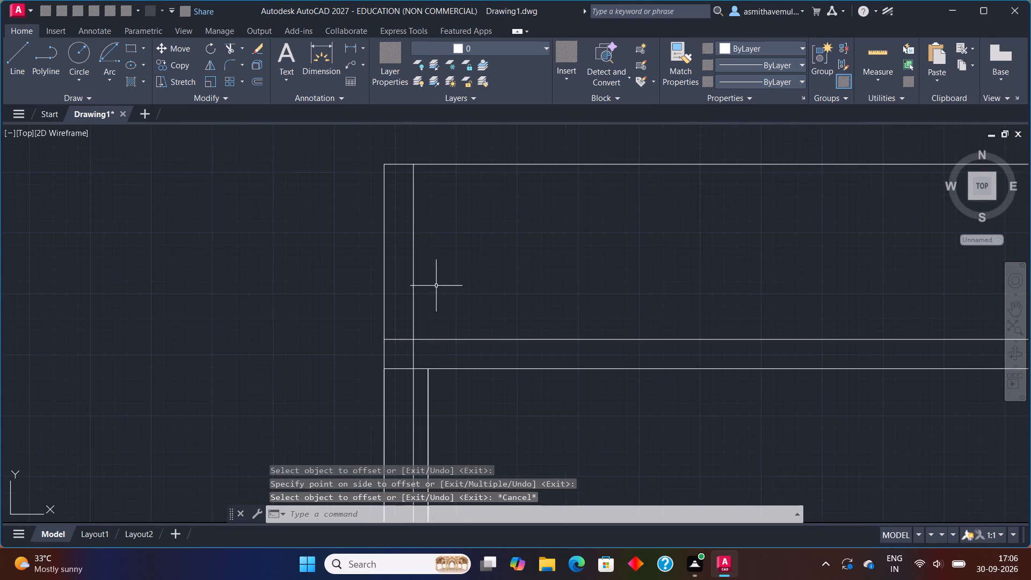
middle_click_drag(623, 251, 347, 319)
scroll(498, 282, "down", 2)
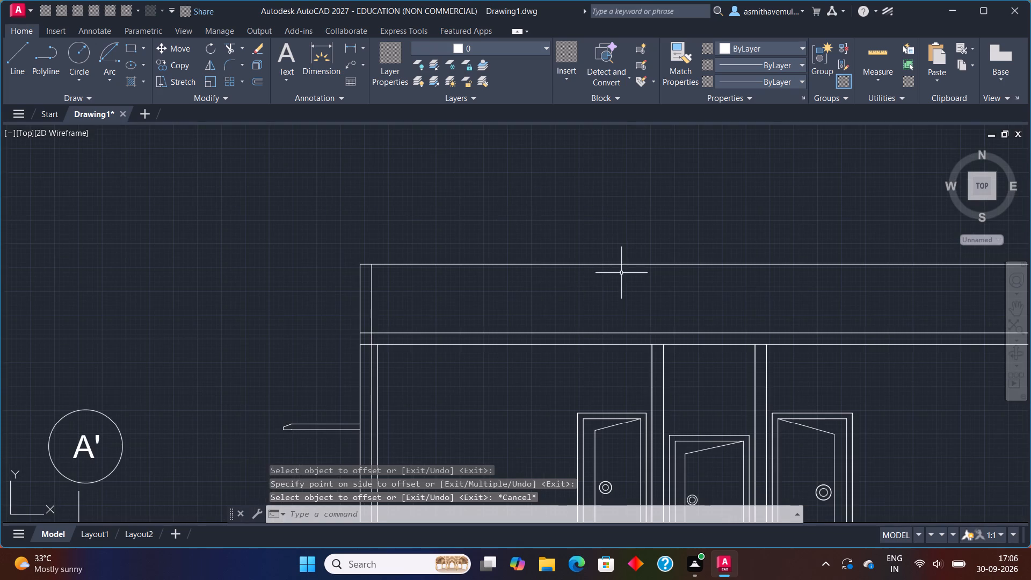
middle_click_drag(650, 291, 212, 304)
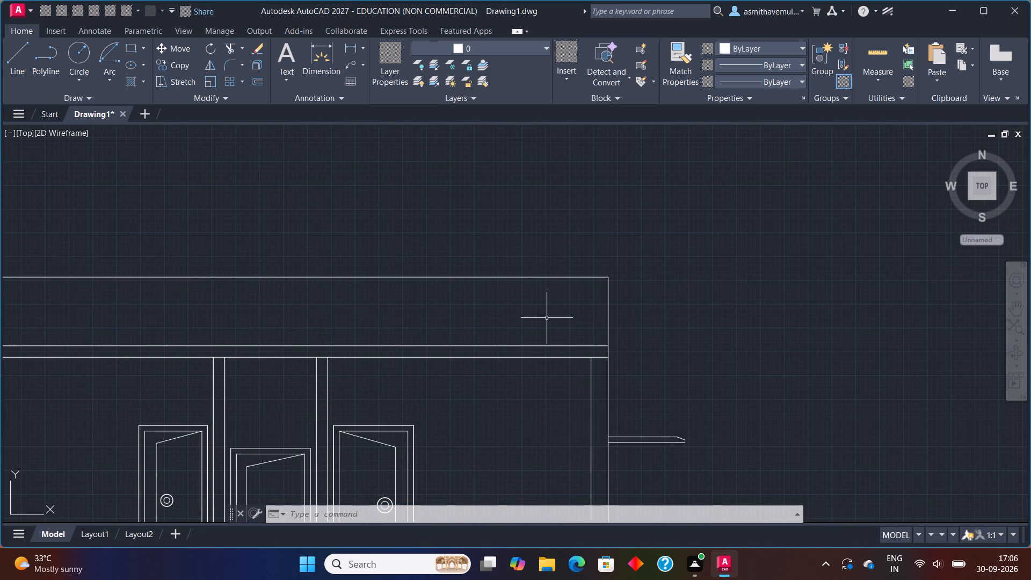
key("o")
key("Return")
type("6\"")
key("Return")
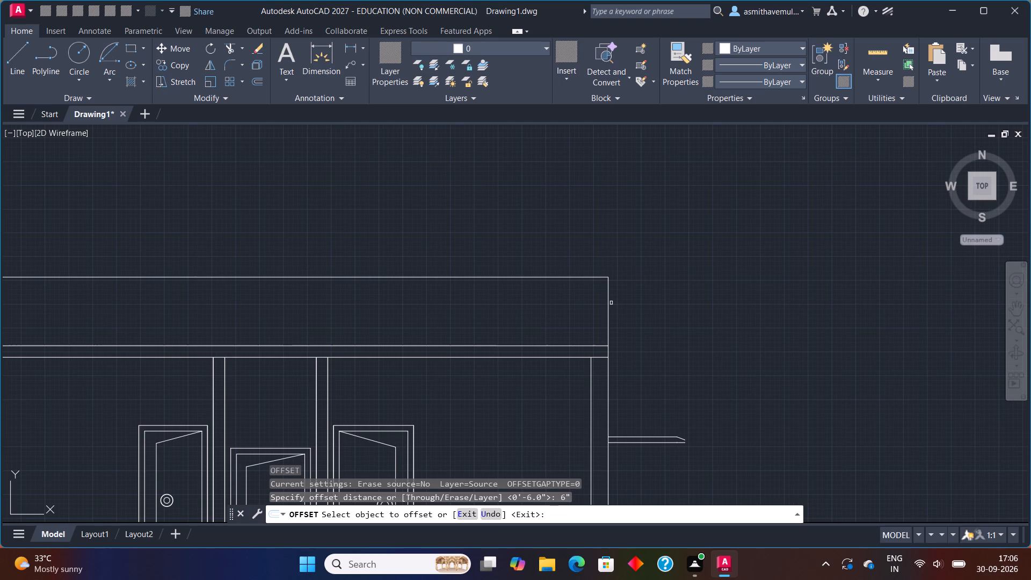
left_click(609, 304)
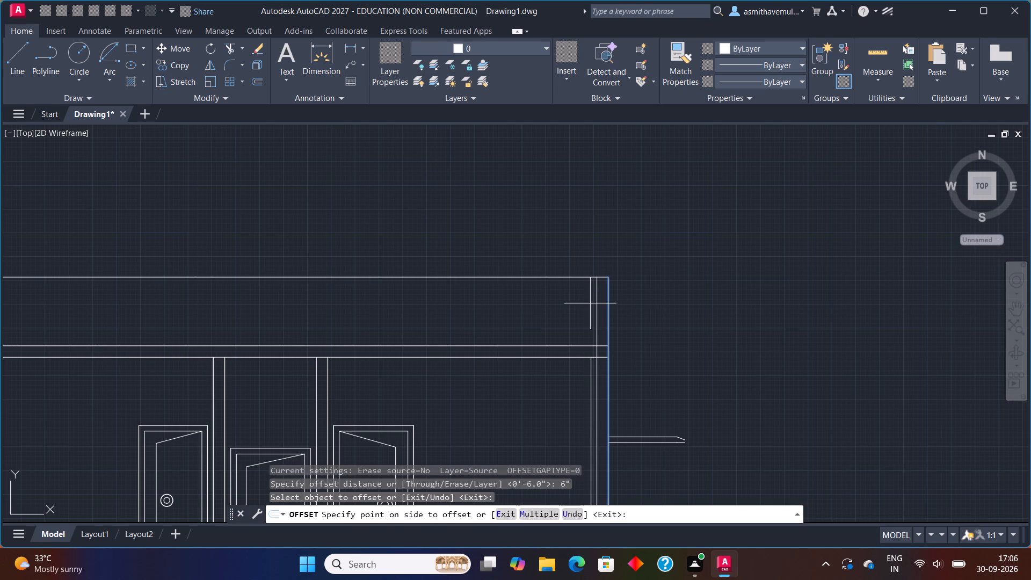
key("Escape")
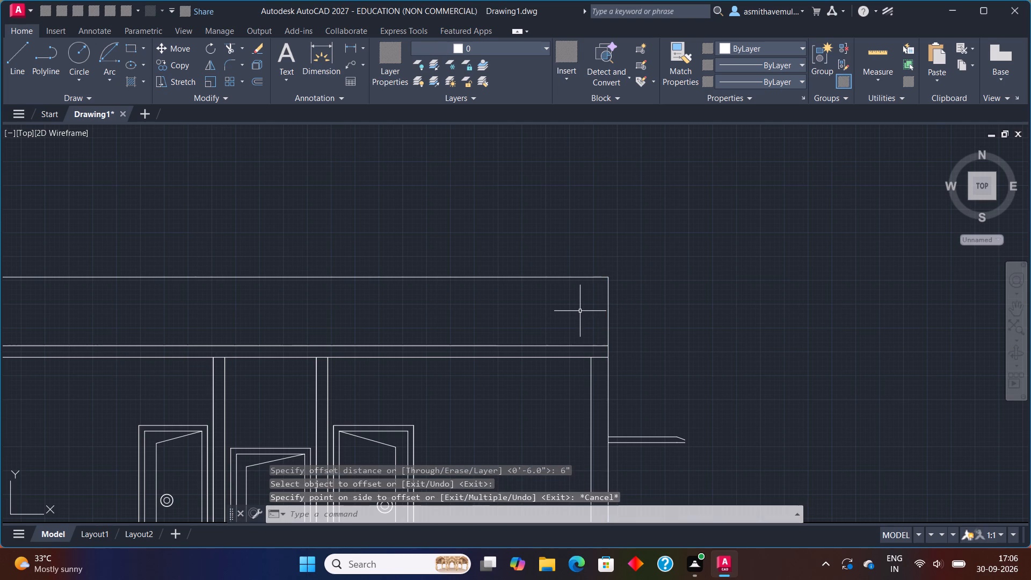
Offset the section's right outer wall line 6" inward to form the parapet's thickness.
scroll(475, 349, "down", 2)
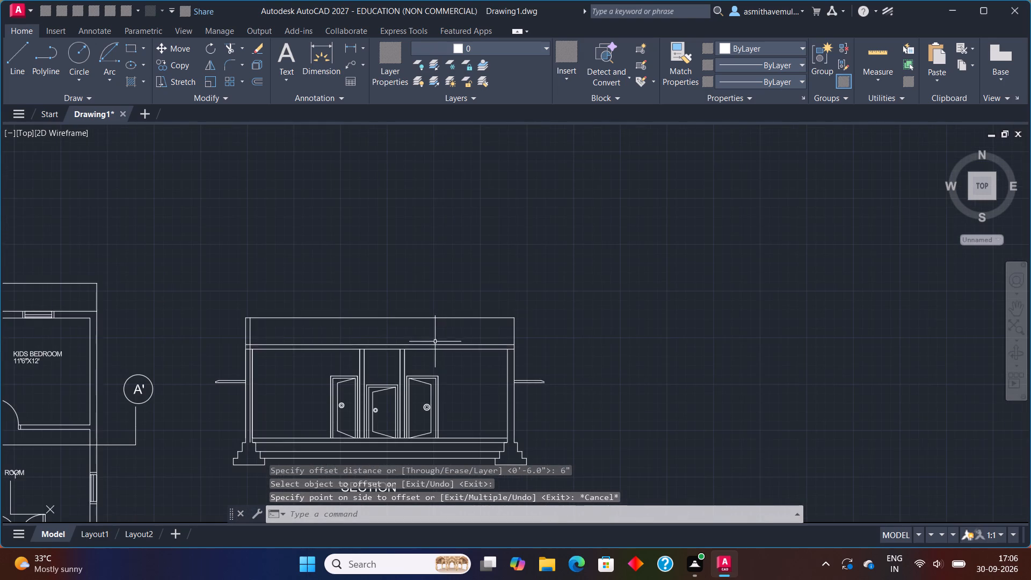
scroll(433, 339, "up", 3)
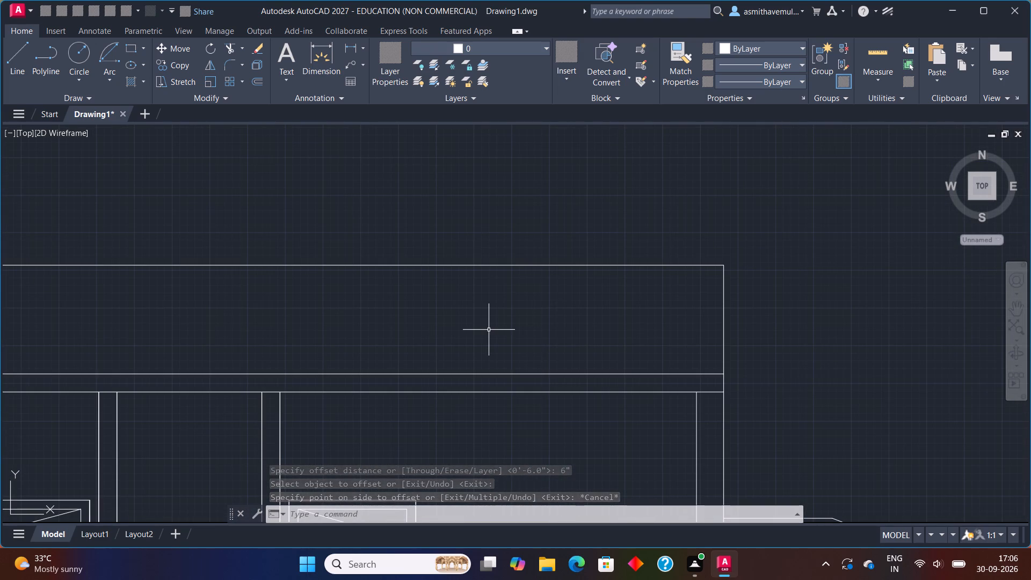
key("o")
key("Return")
type("6\"")
key("Return")
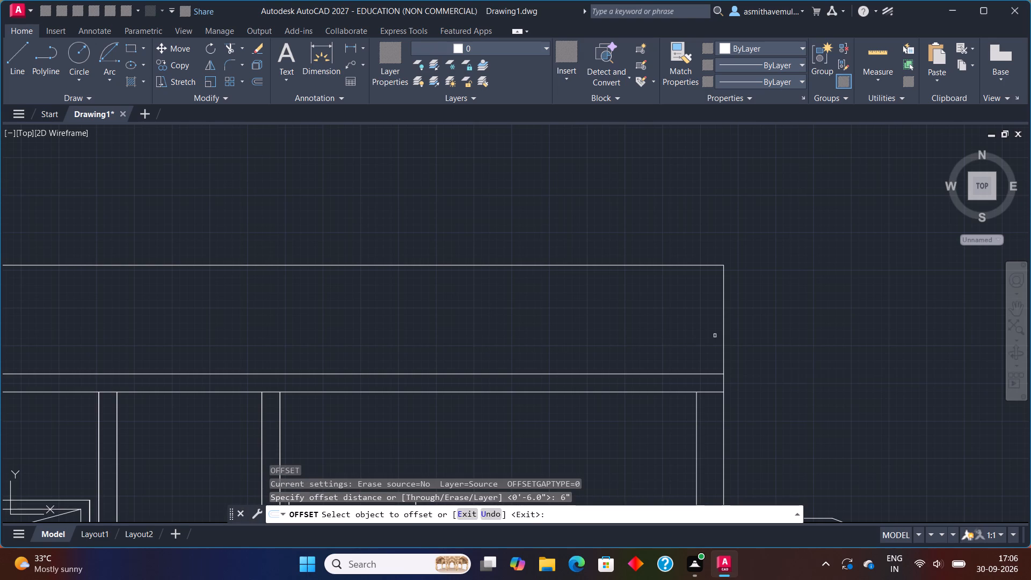
left_click(723, 325)
left_click(629, 324)
key("Escape")
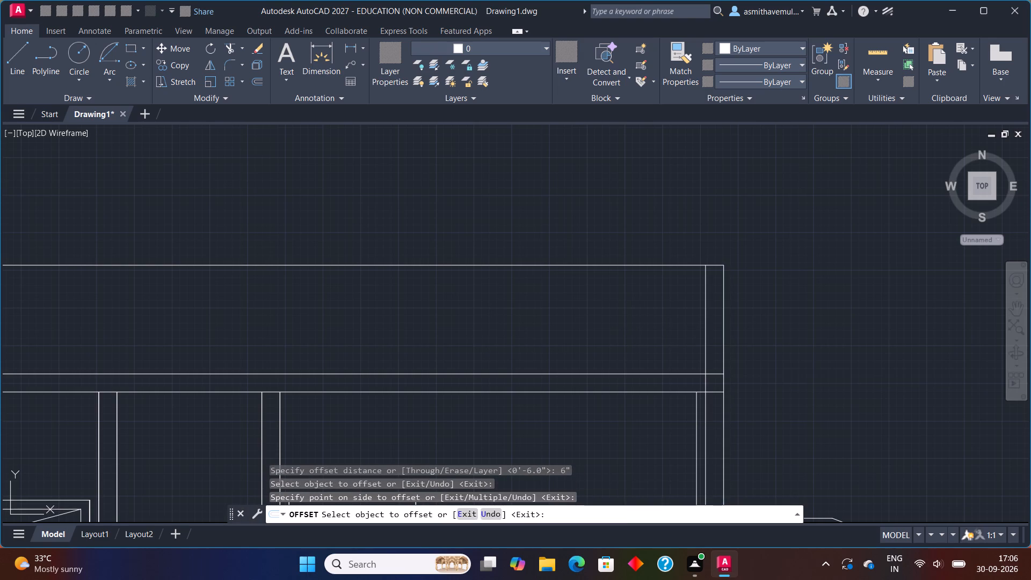
Trim both 6" offset lines through the roof slab and down the walls, keeping only their parts in the parapet.
type("TRIM")
key("Return")
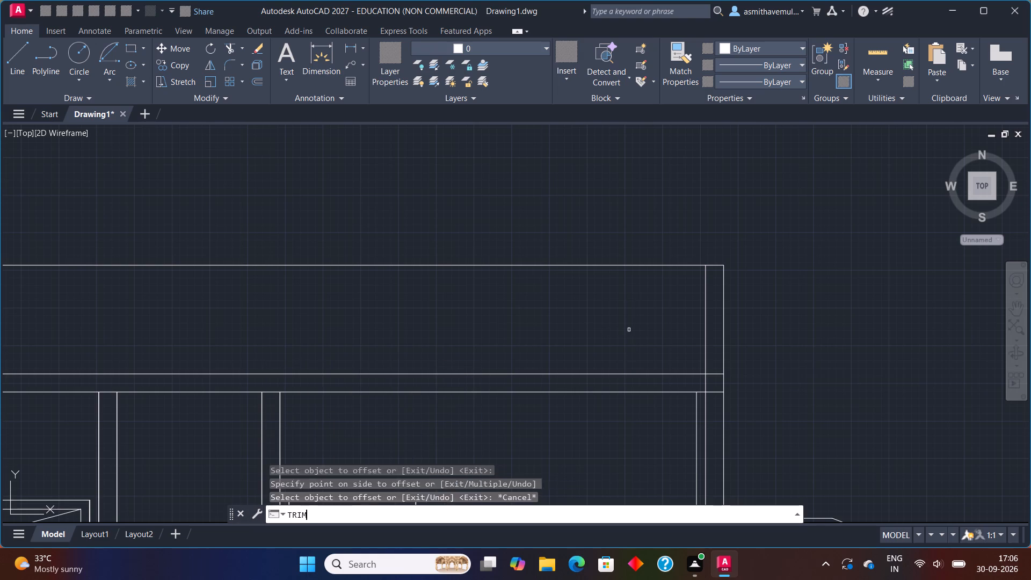
left_click(704, 381)
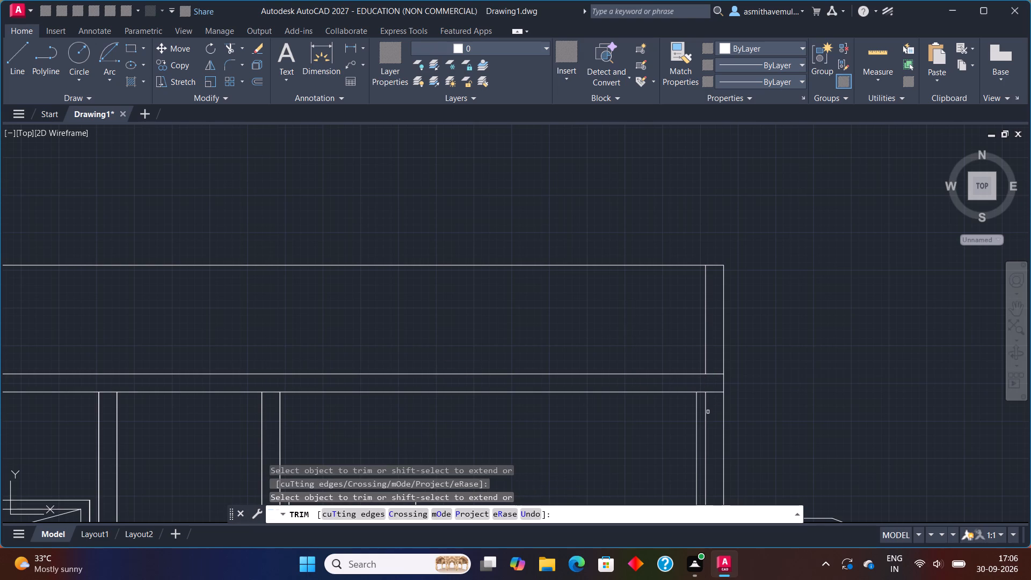
left_click(704, 414)
scroll(688, 375, "down", 3)
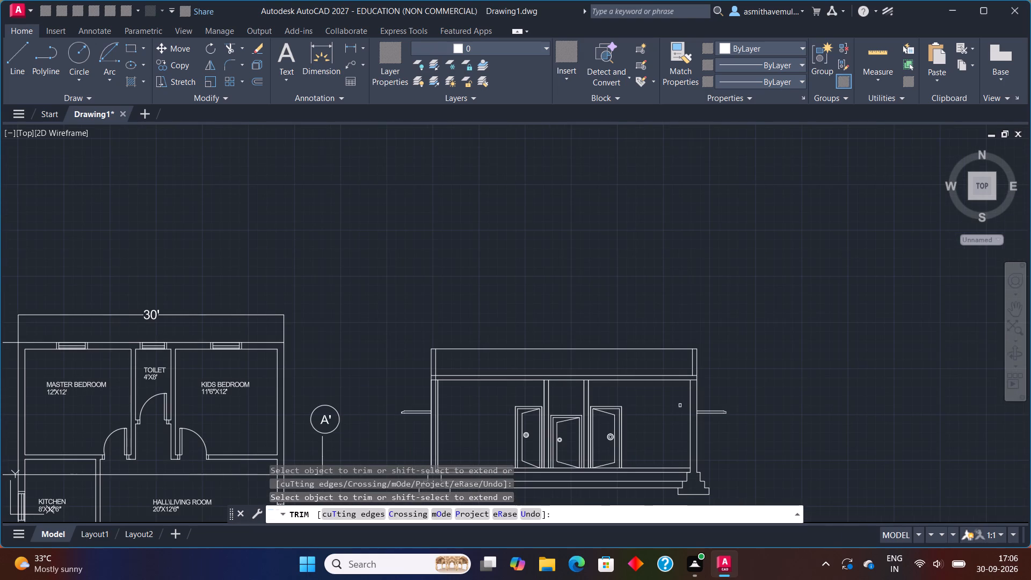
middle_click_drag(669, 412, 678, 393)
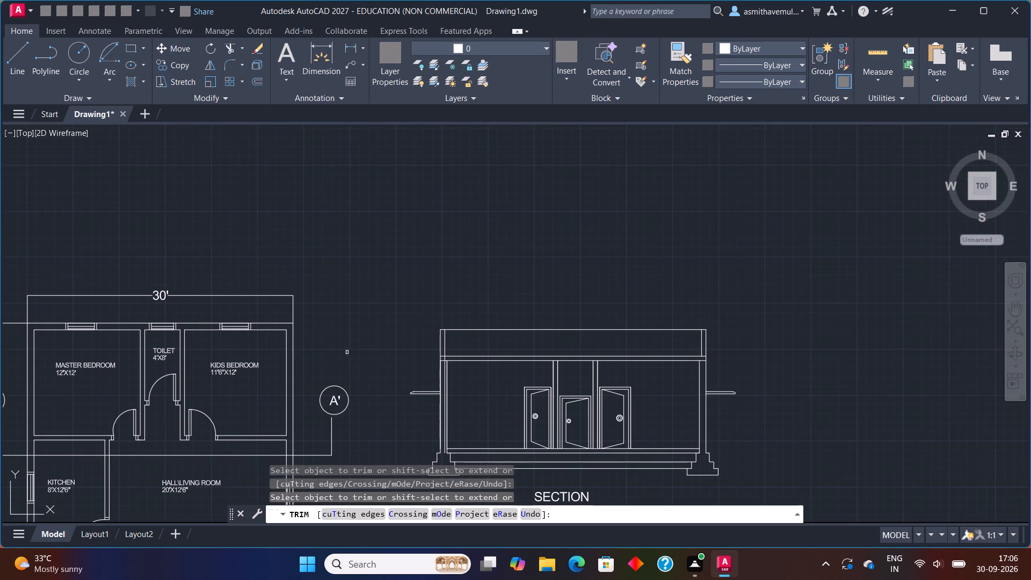
scroll(430, 380, "up", 4)
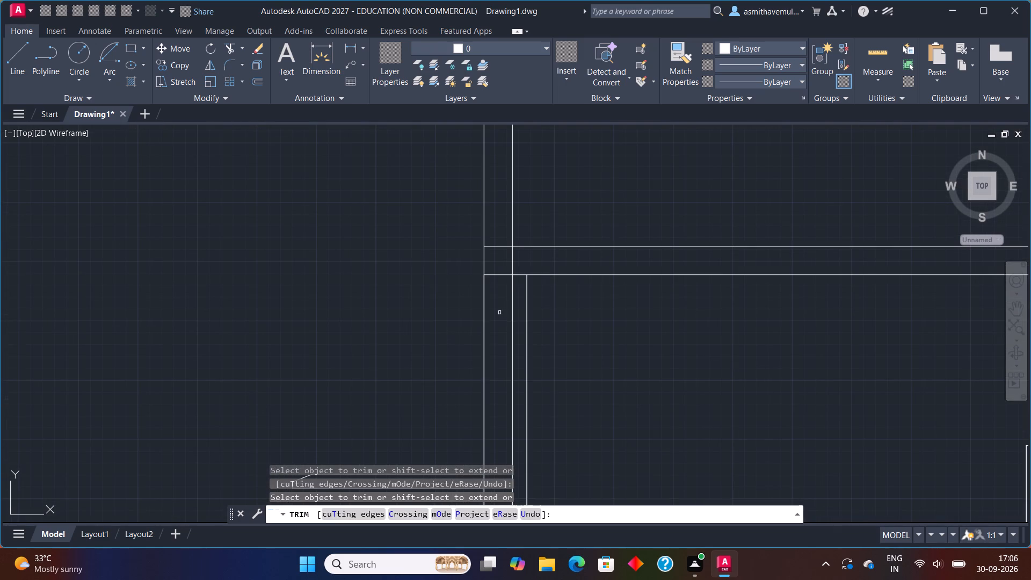
left_click(512, 307)
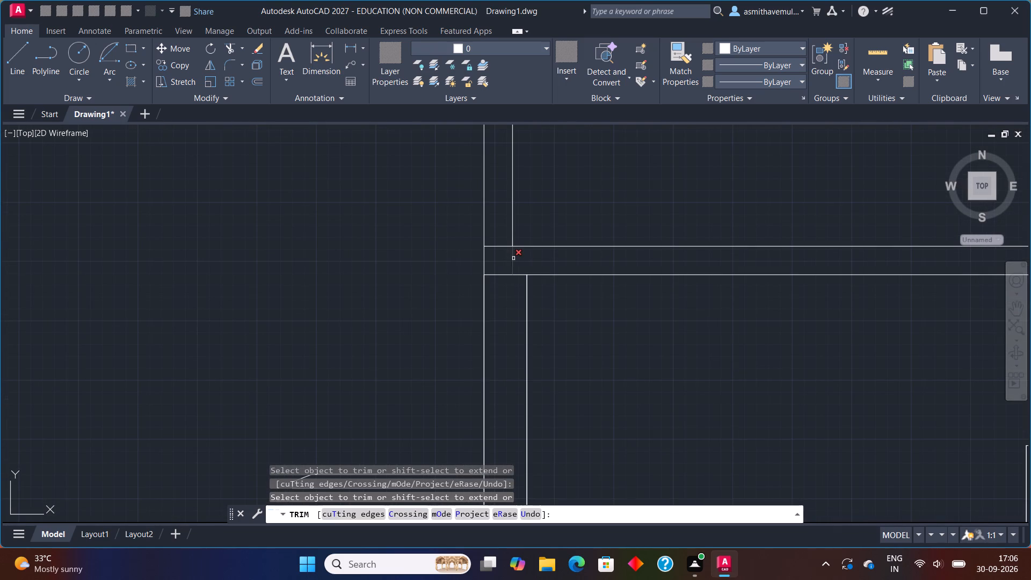
left_click(509, 259)
left_click(515, 258)
scroll(522, 257, "down", 4)
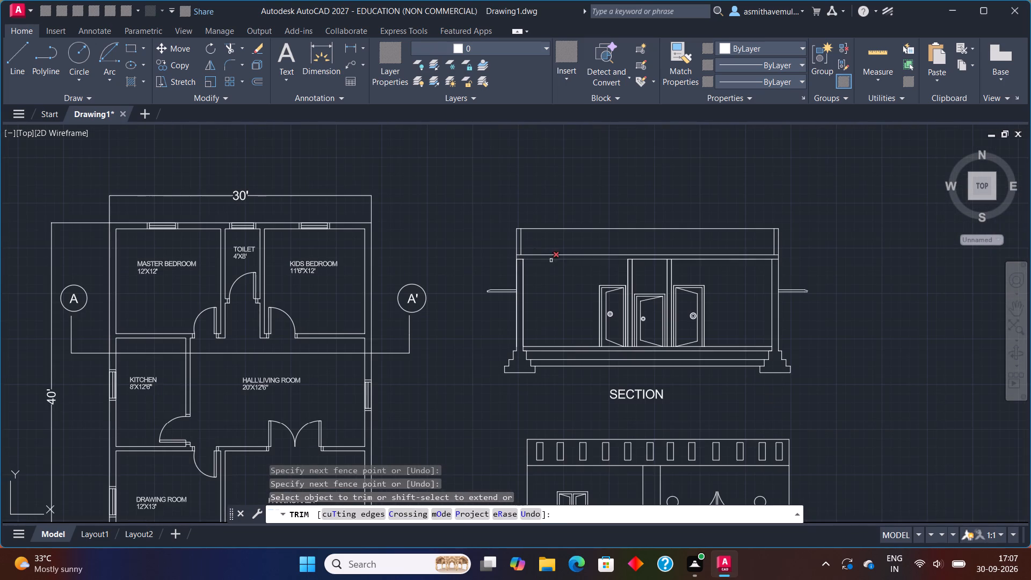
middle_click_drag(580, 283, 575, 283)
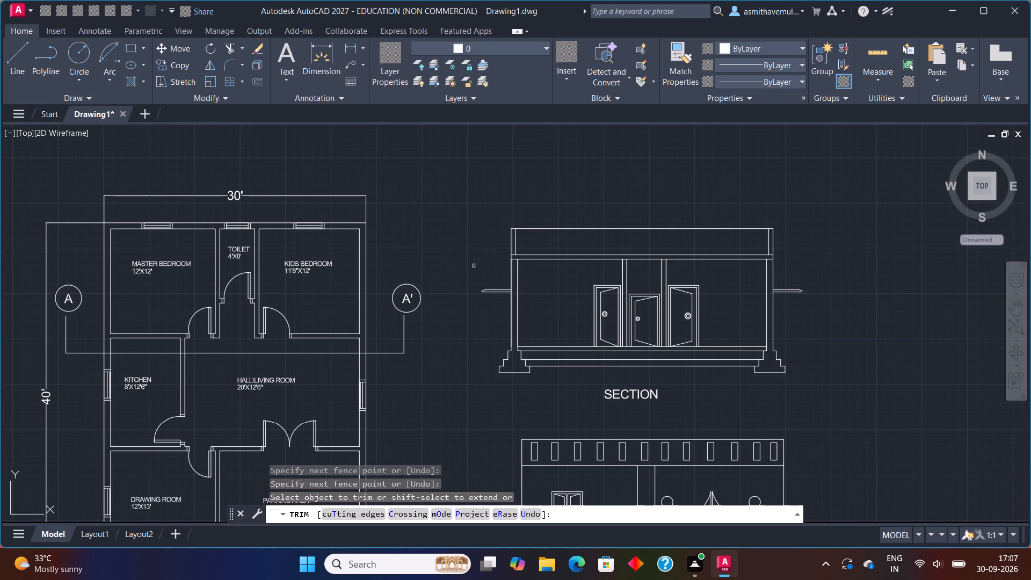
key("Escape")
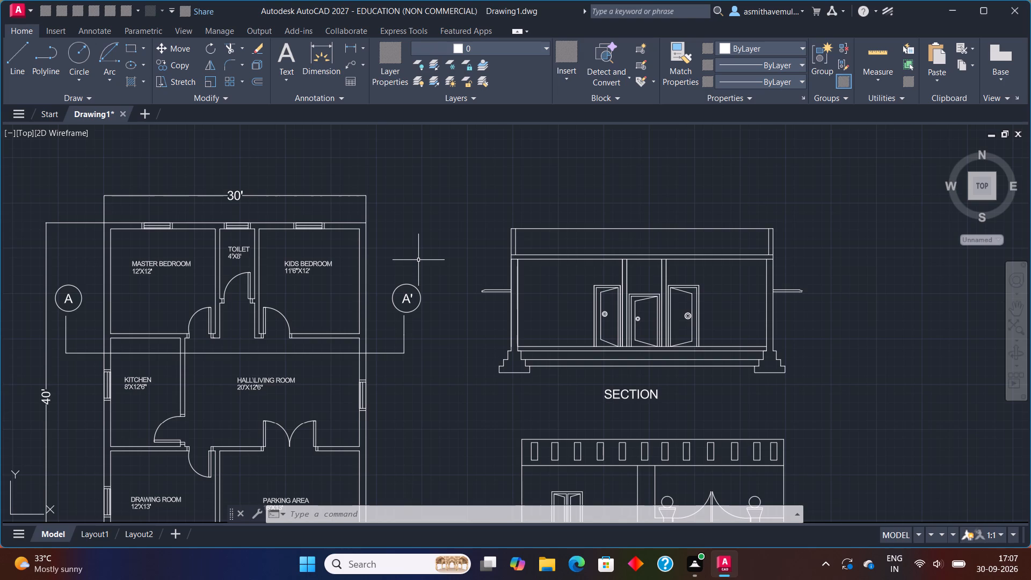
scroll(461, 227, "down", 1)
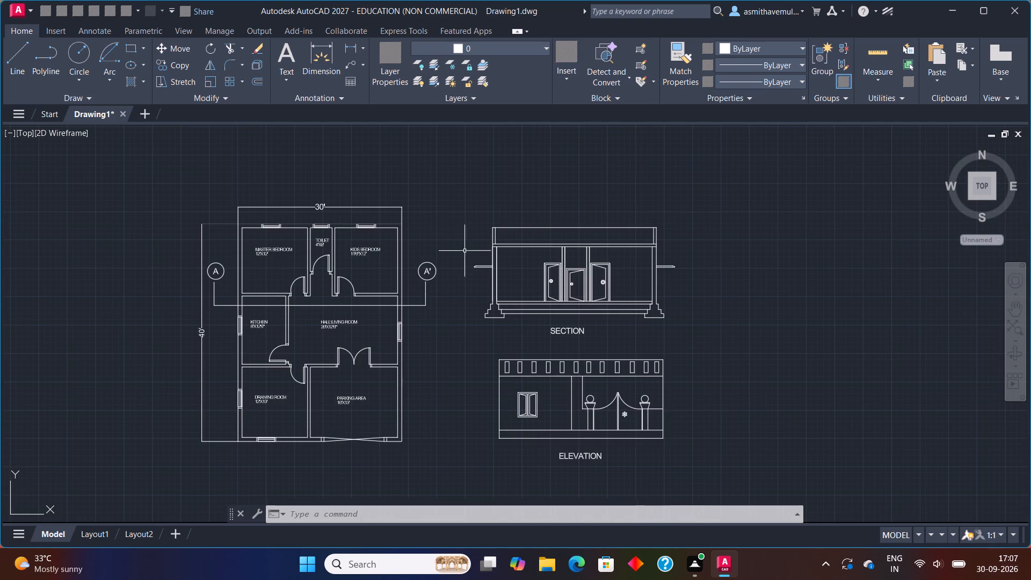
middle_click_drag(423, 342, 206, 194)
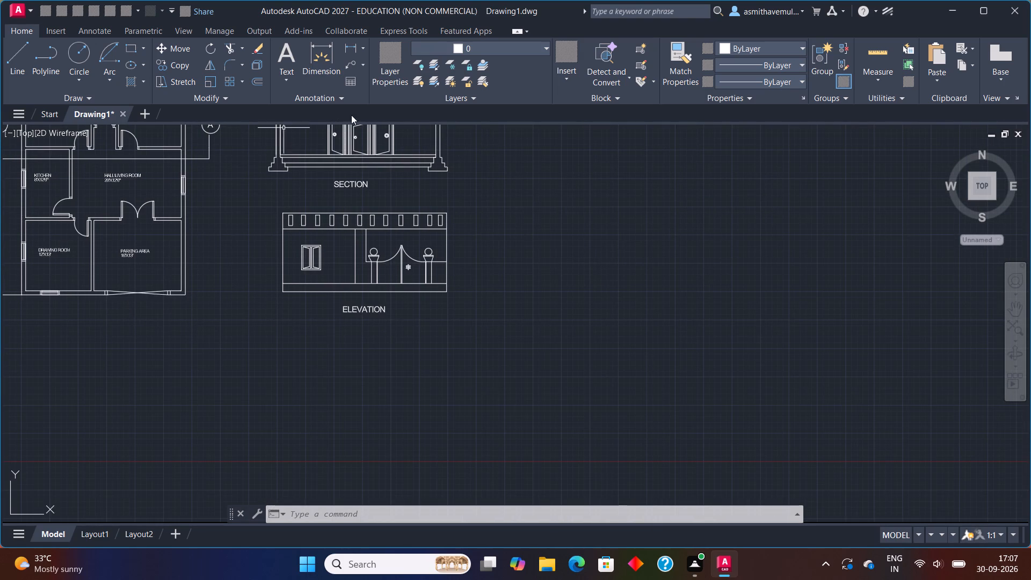
Add a vertical linear dimension for the rightmost door's height in the section, placed just outside its right frame edge.
middle_click_drag(355, 145, 338, 364)
scroll(353, 352, "up", 2)
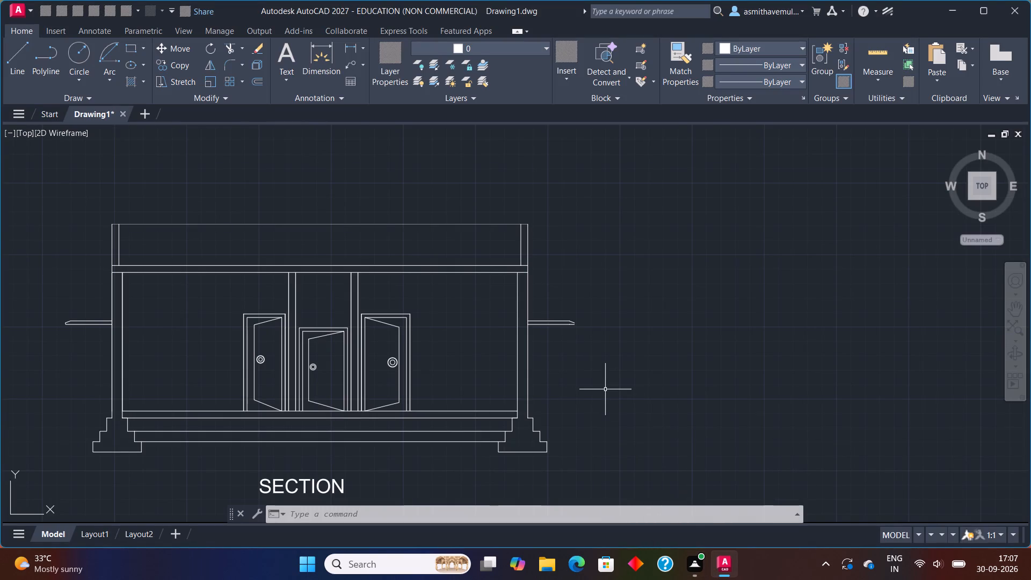
key("c")
key("BackSpace")
type("DLI")
key("Return")
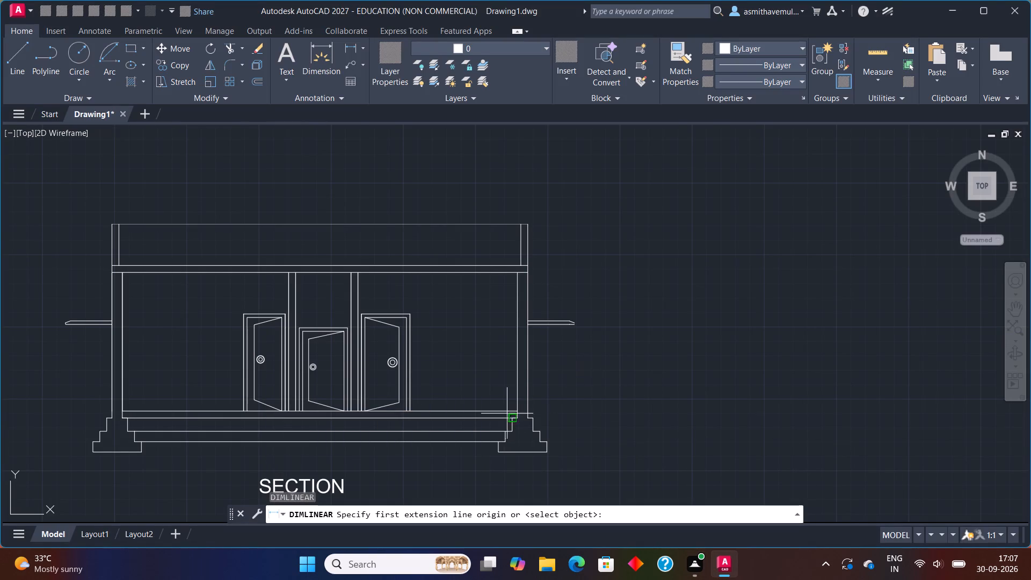
scroll(397, 402, "up", 1)
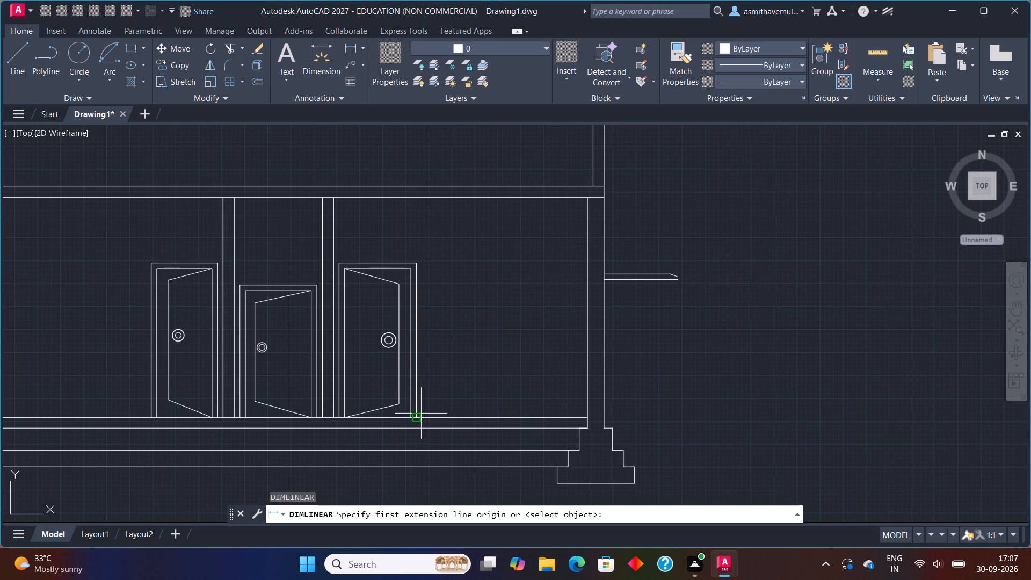
left_click(417, 417)
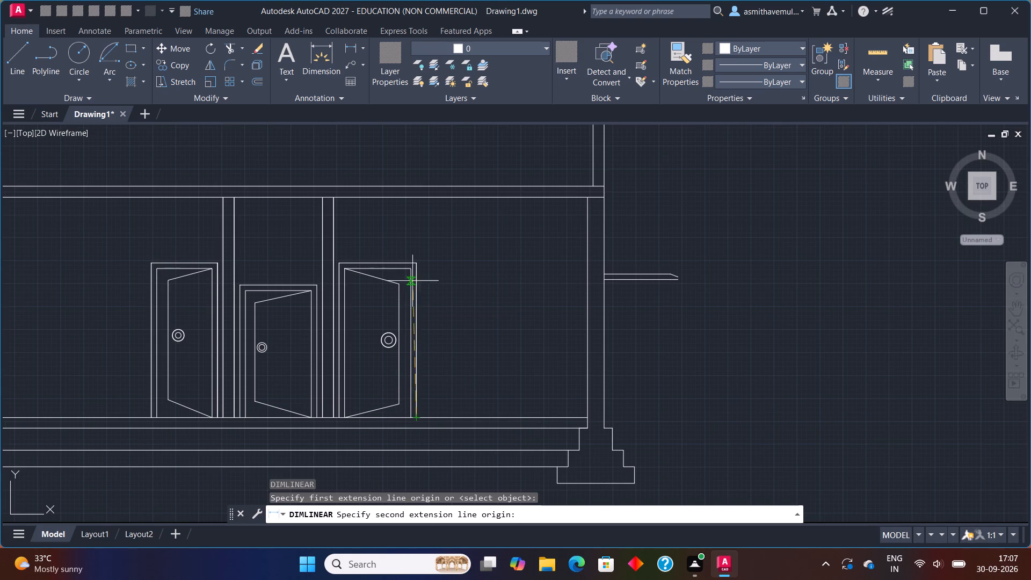
left_click(420, 264)
left_click(439, 260)
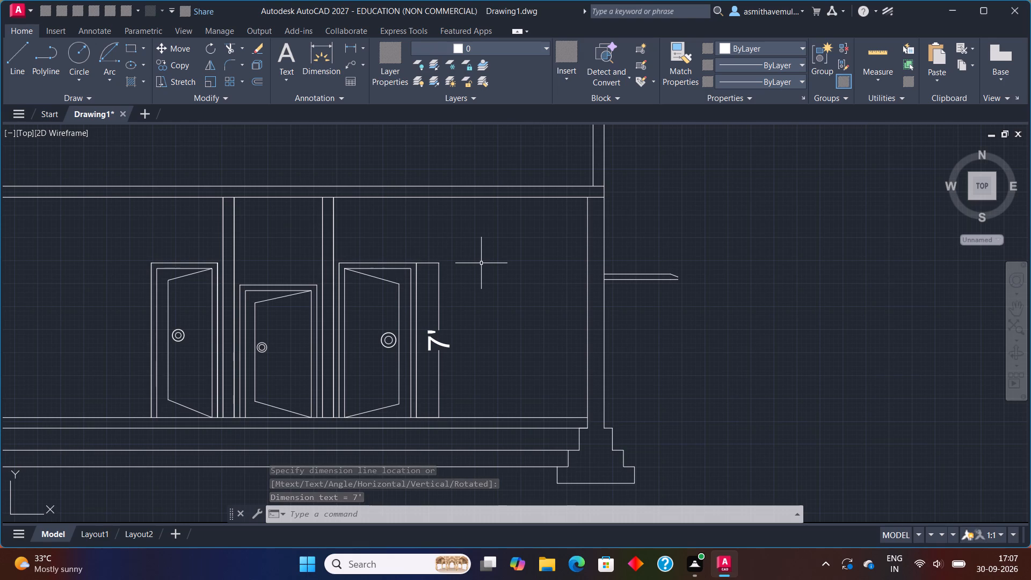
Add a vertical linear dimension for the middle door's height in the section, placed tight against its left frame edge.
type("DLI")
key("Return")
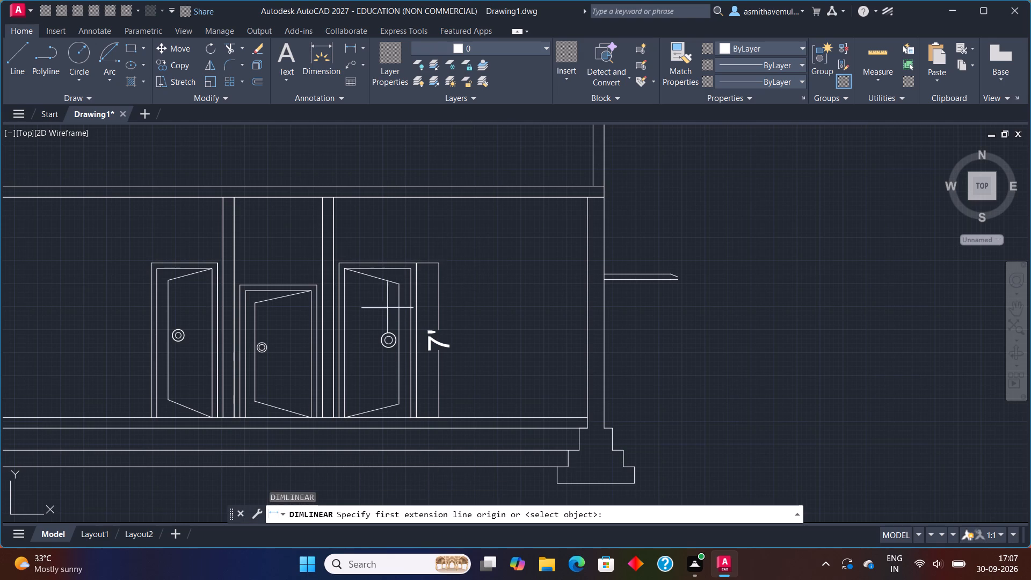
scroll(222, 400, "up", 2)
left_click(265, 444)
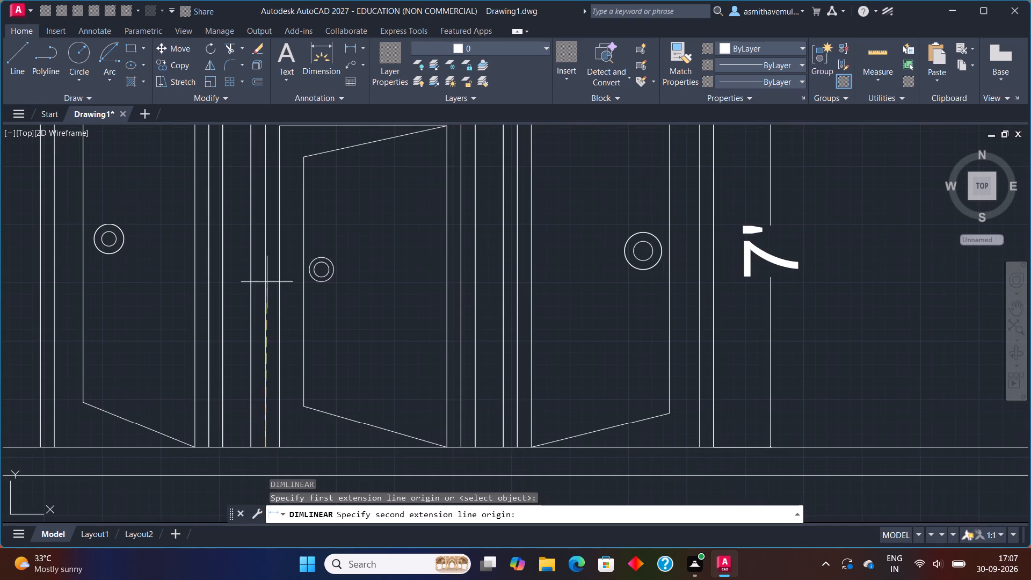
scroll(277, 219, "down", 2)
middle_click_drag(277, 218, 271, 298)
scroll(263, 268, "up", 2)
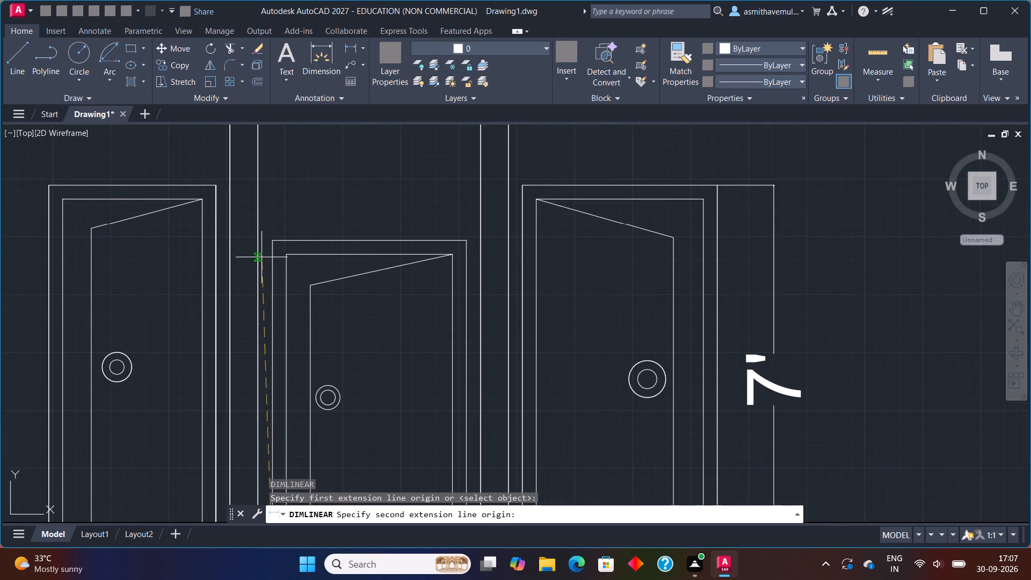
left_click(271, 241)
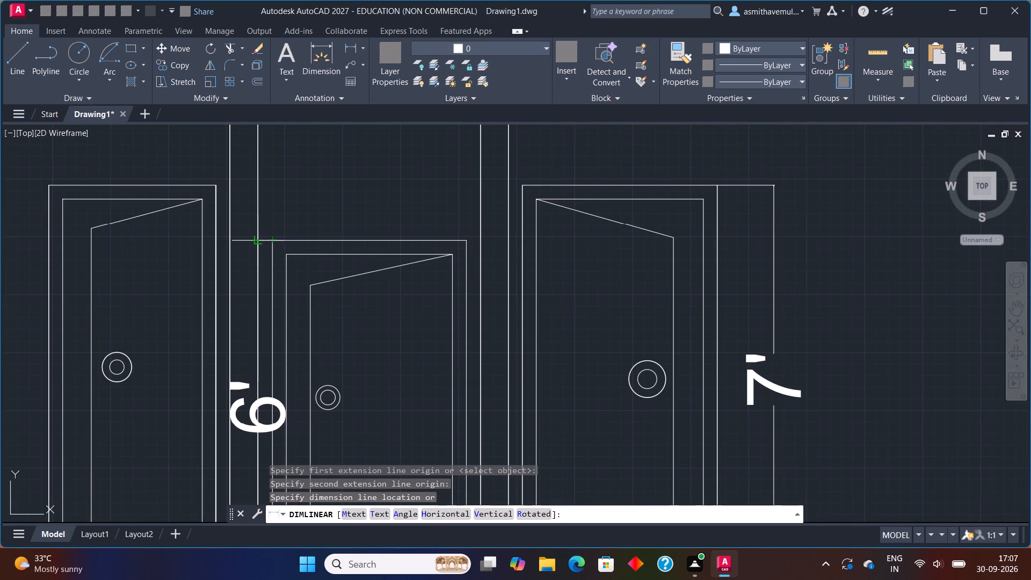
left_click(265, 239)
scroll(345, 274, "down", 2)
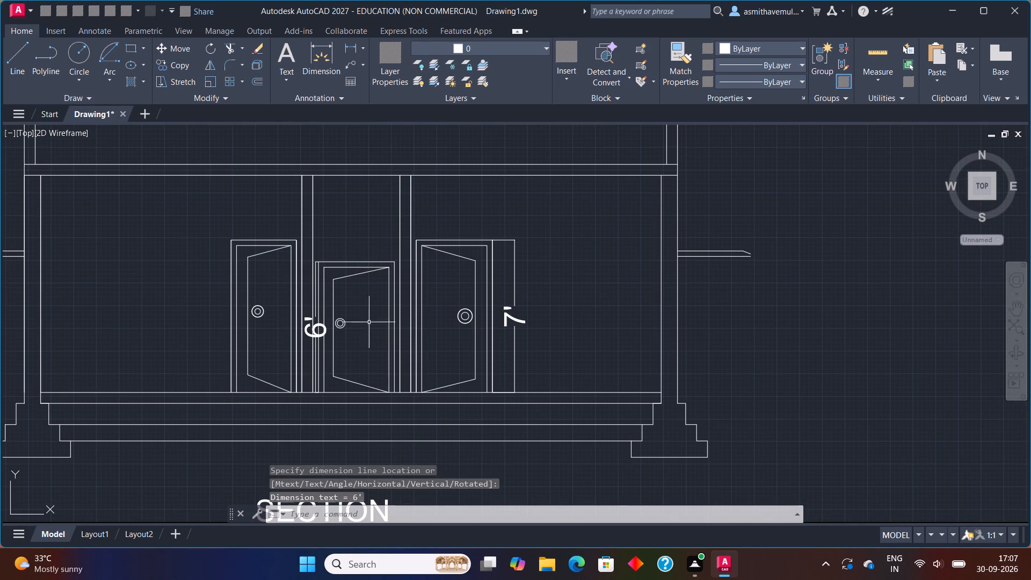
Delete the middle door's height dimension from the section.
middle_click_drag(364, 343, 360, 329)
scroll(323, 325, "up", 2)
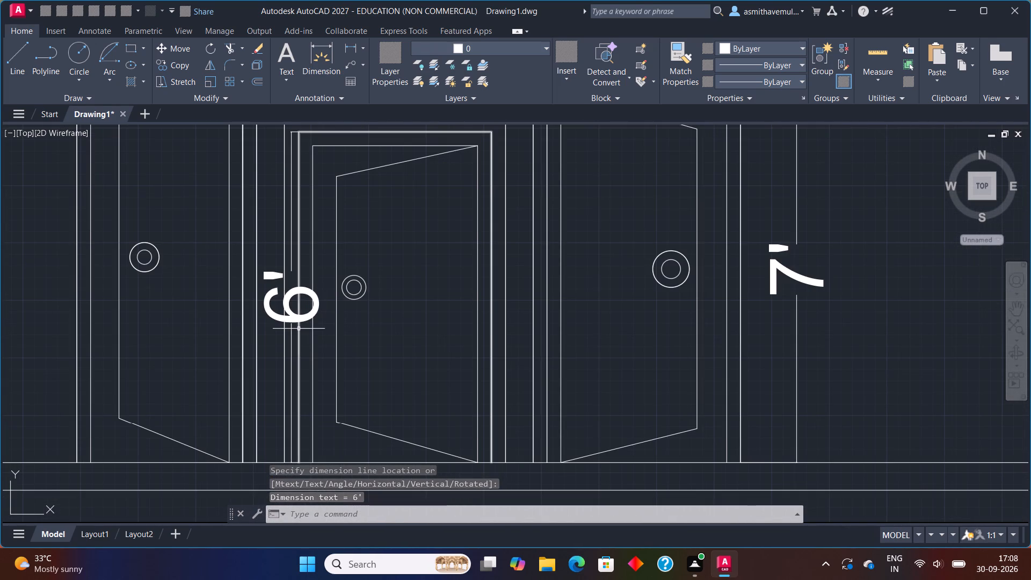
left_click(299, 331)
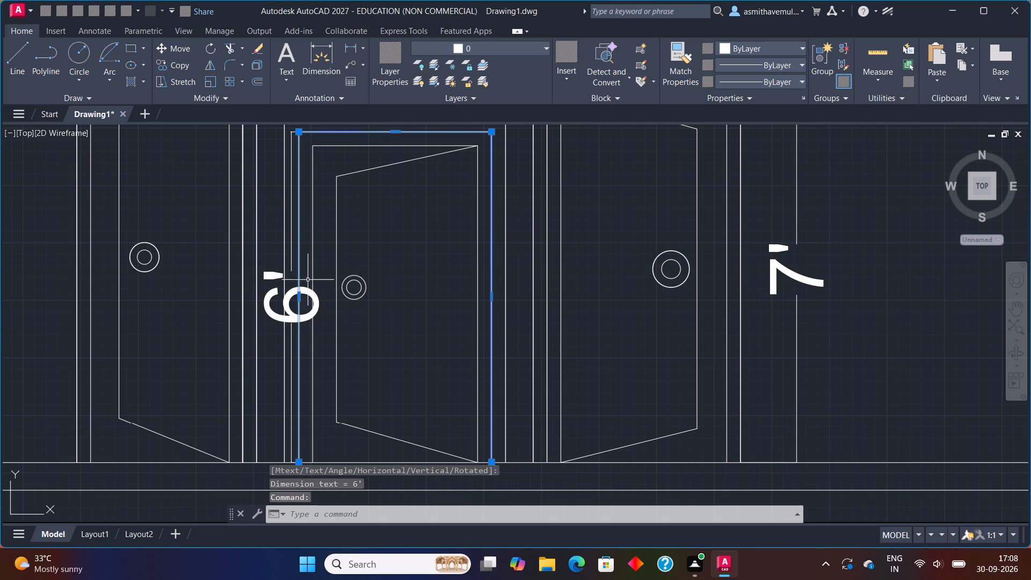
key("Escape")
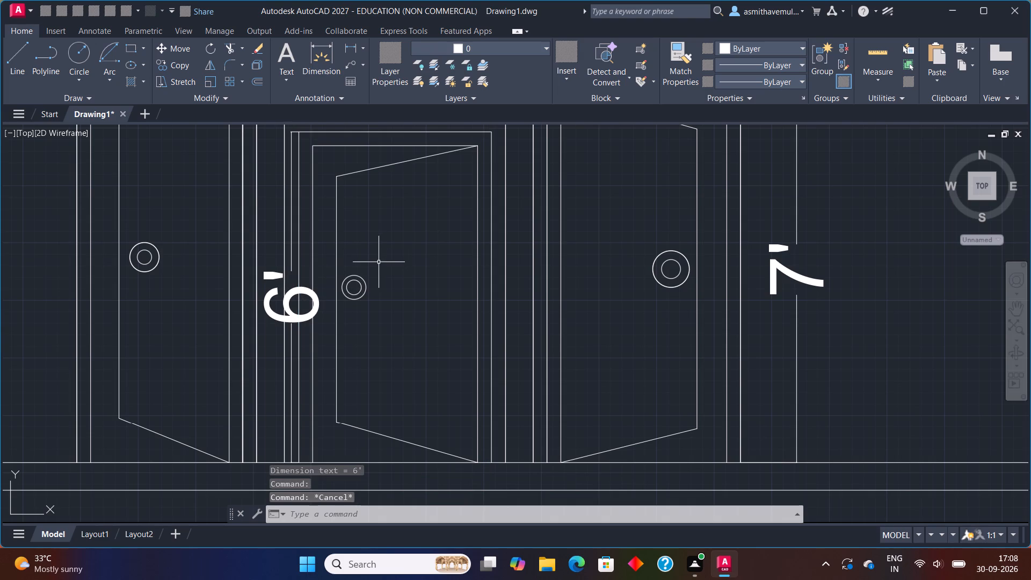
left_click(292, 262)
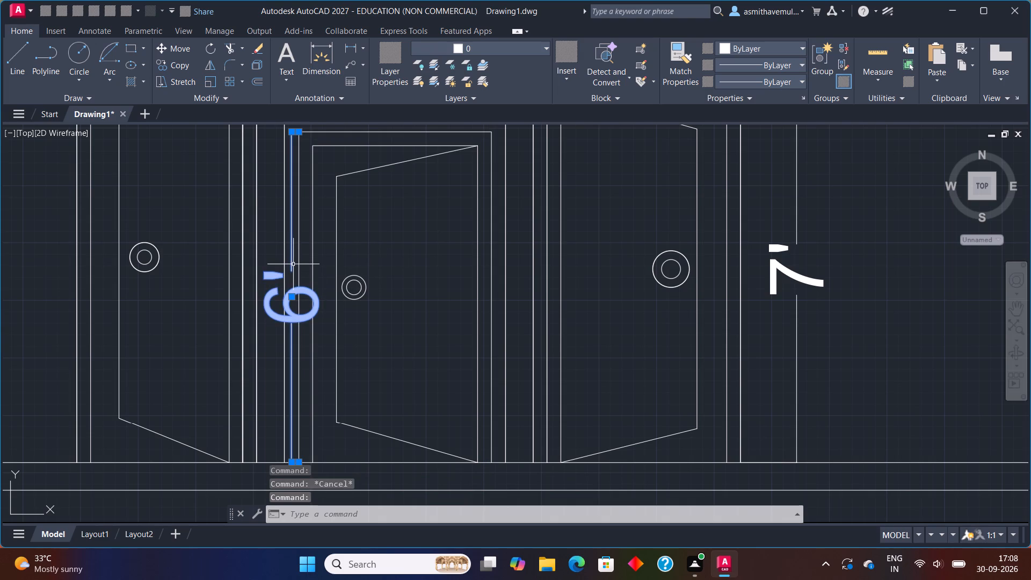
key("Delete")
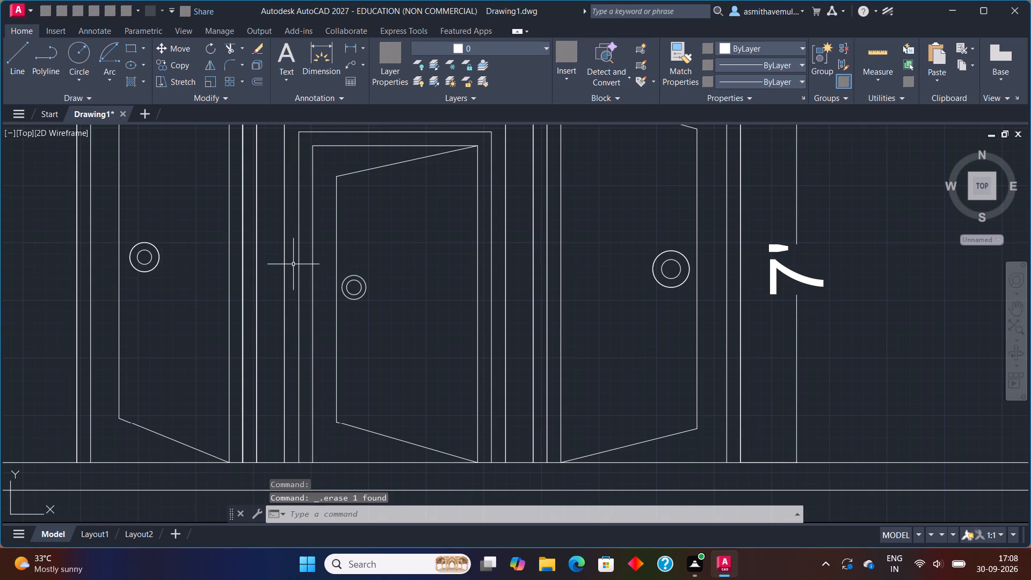
Dimension the middle door's height again in the section, placing the dimension line on the partition wall's edge left of the door.
type("DLI")
key("Return")
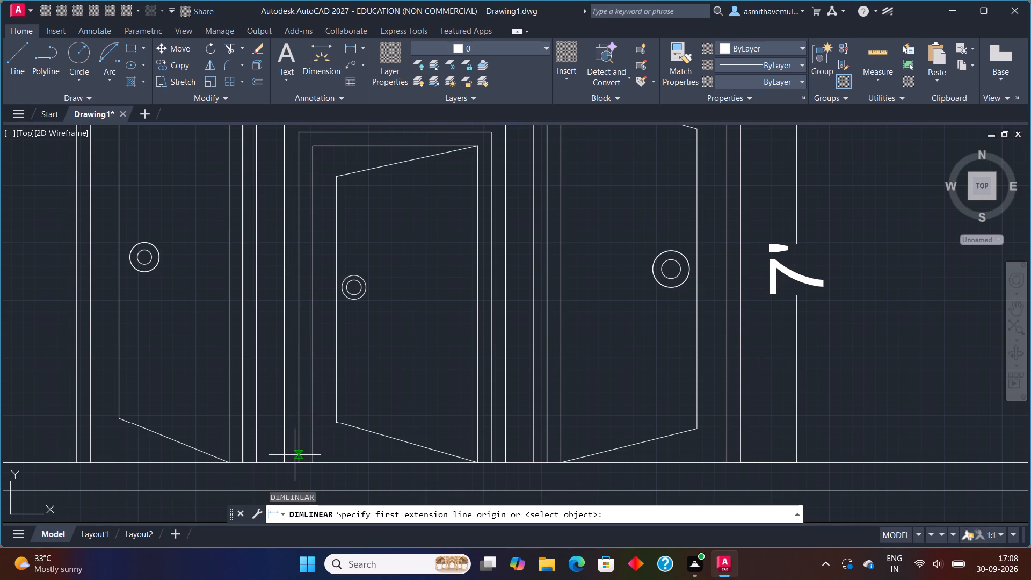
scroll(515, 279, "down", 1)
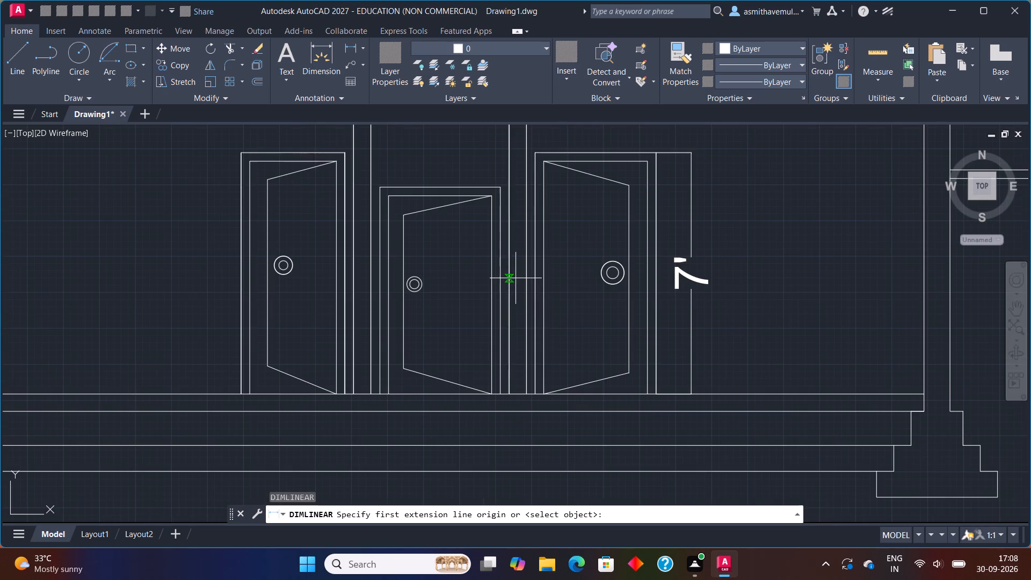
middle_click_drag(514, 278, 480, 278)
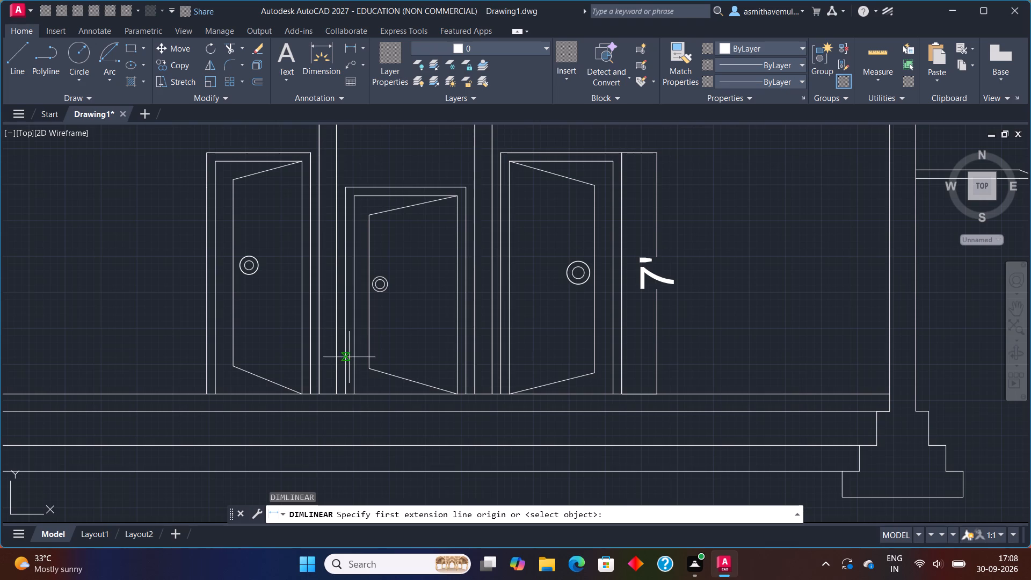
scroll(379, 338, "up", 1)
scroll(386, 337, "down", 1)
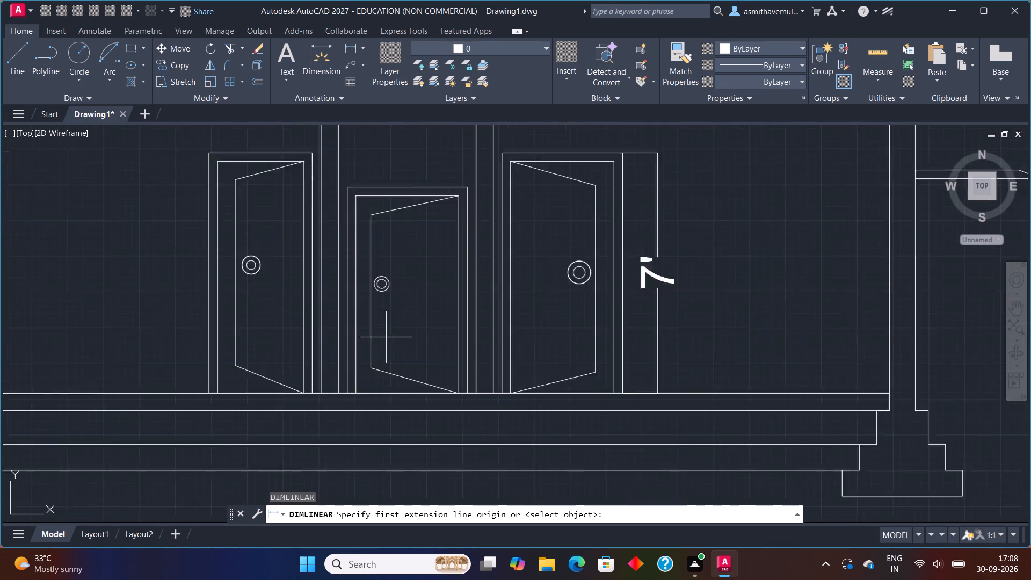
scroll(386, 339, "down", 1)
scroll(365, 359, "up", 1)
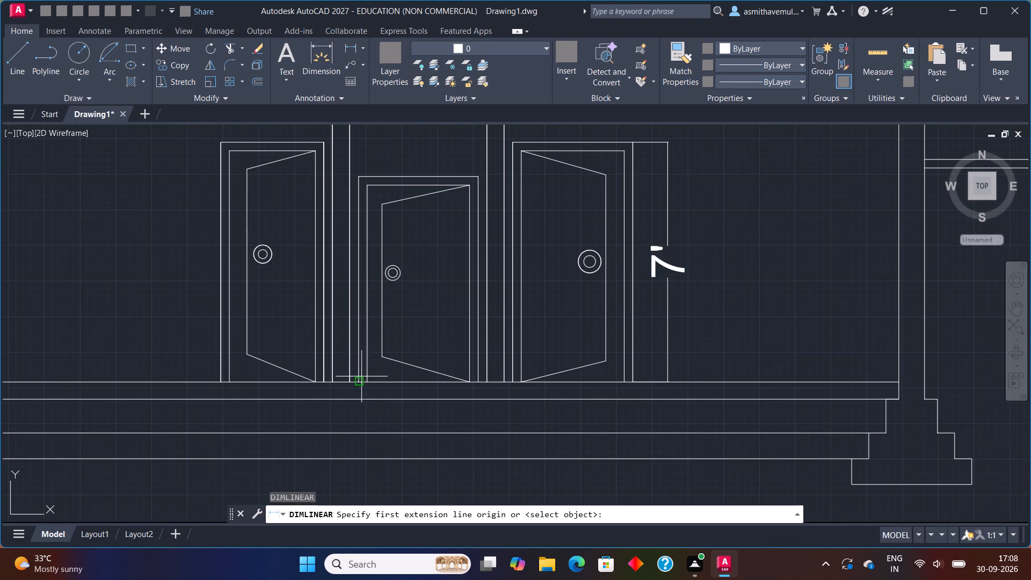
left_click(360, 379)
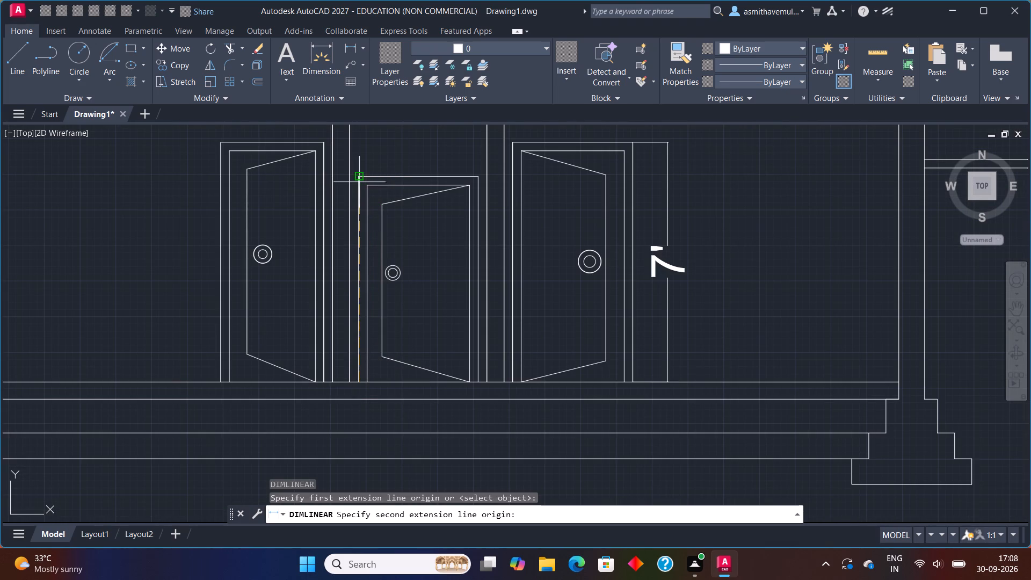
left_click(359, 182)
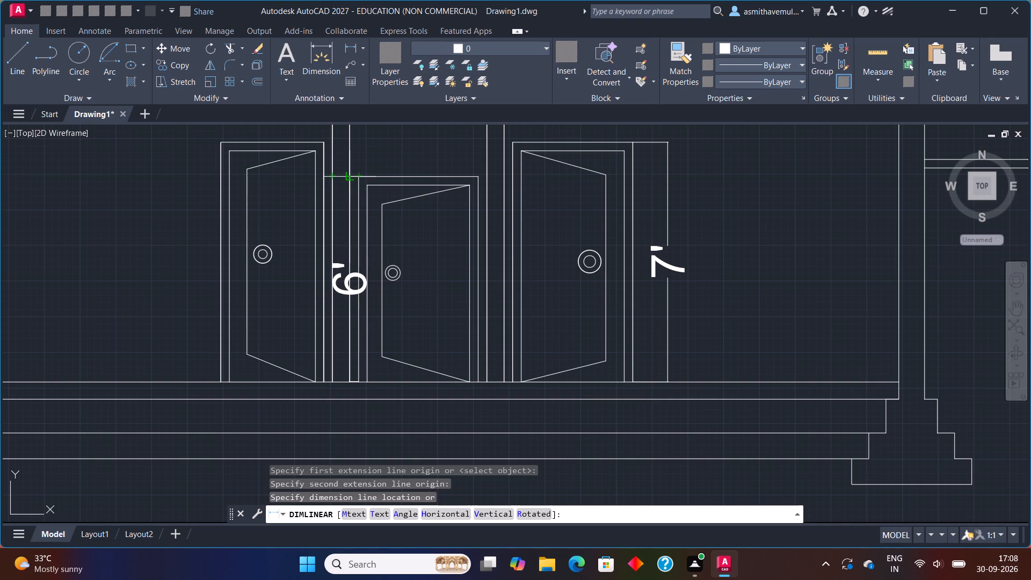
left_click(350, 174)
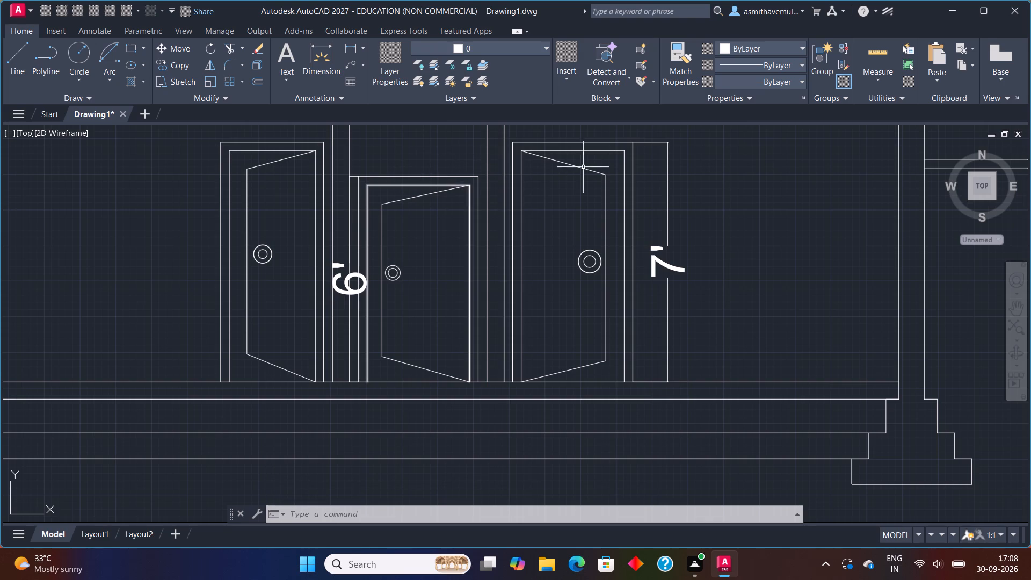
Add a horizontal linear dimension for the left parapet wall's thickness in the section, placed just below its base within the roof slab.
scroll(369, 241, "up", 1)
scroll(369, 242, "down", 2)
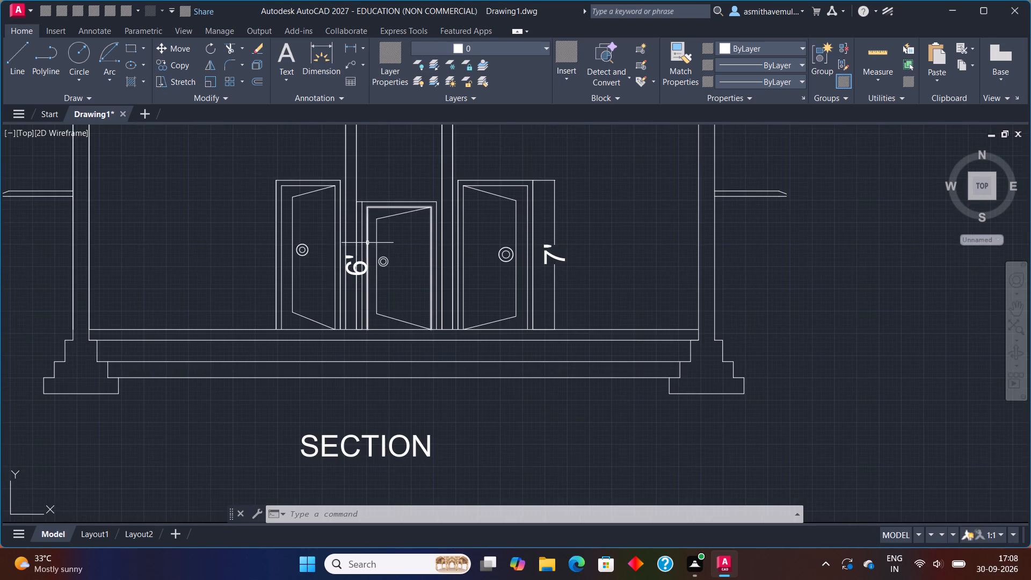
scroll(365, 243, "down", 2)
middle_click_drag(364, 237, 433, 250)
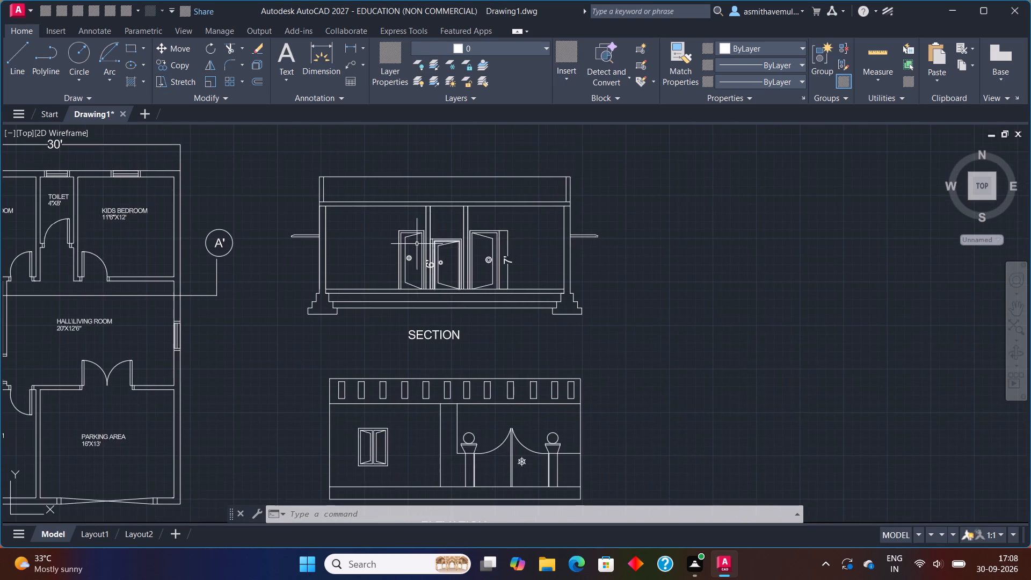
scroll(359, 240, "up", 2)
middle_click_drag(349, 235, 368, 323)
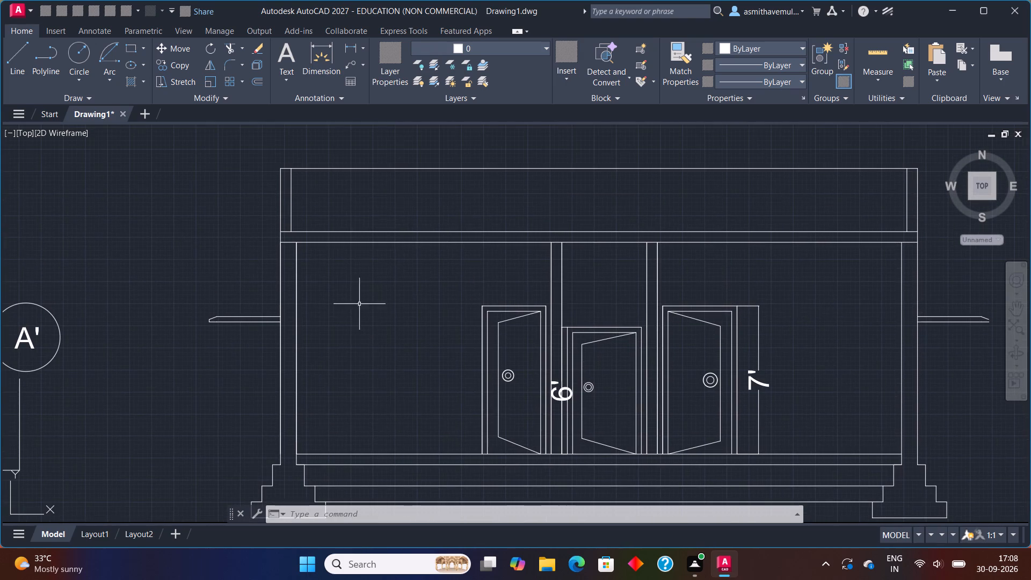
scroll(339, 263, "up", 1)
middle_click_drag(324, 237, 332, 303)
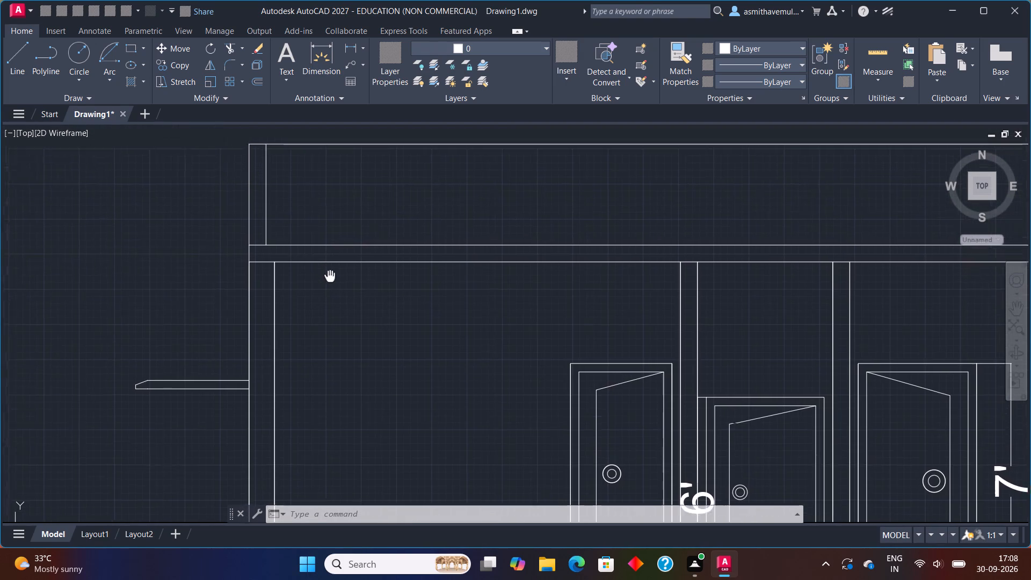
middle_click_drag(332, 303, 332, 330)
type("DLI")
key("Return")
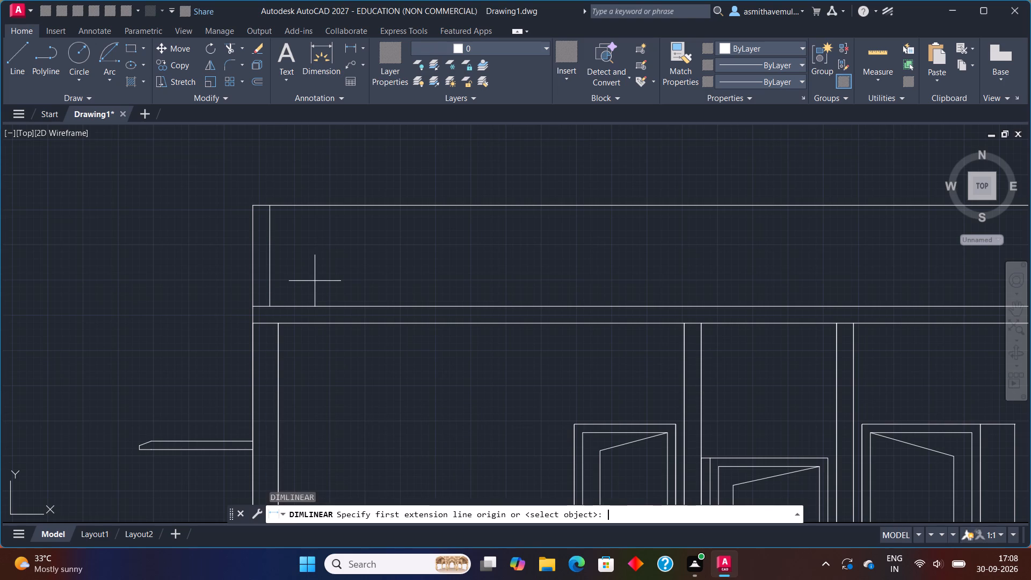
left_click(252, 306)
left_click(266, 306)
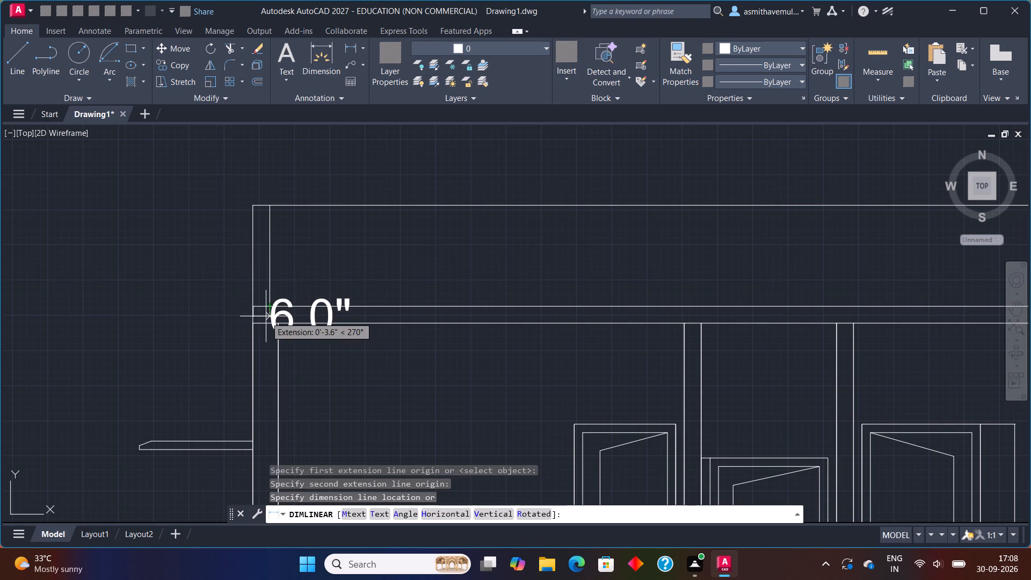
left_click(266, 317)
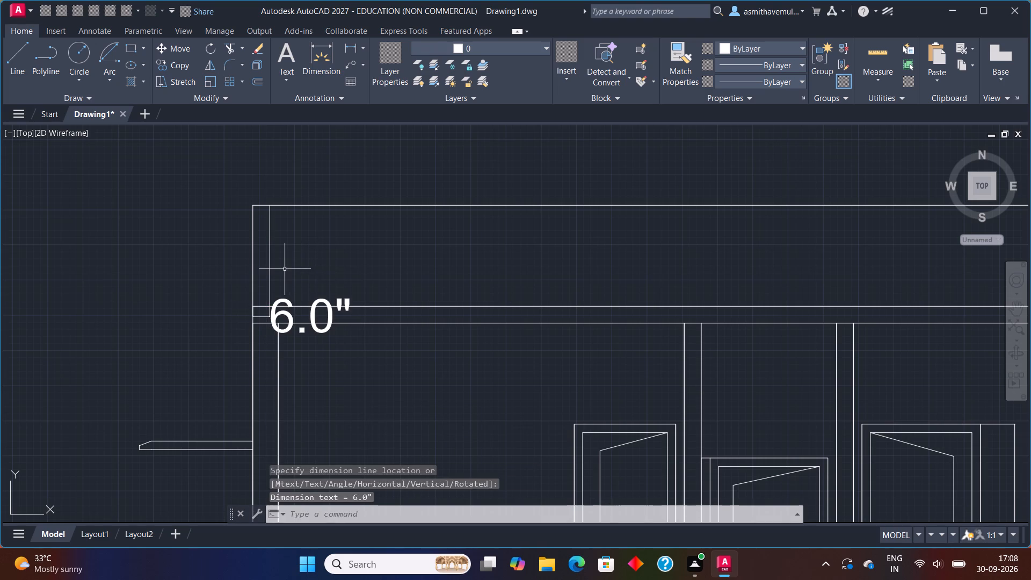
Add a vertical linear dimension for the left parapet wall's height above the roof slab, placed outside the wall.
type("DLI")
key("Return")
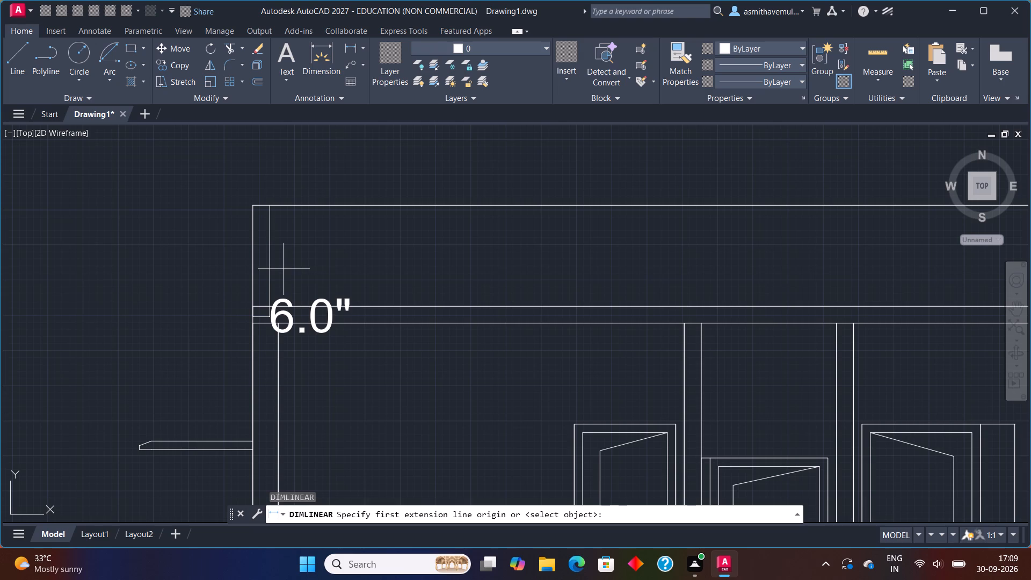
left_click(253, 303)
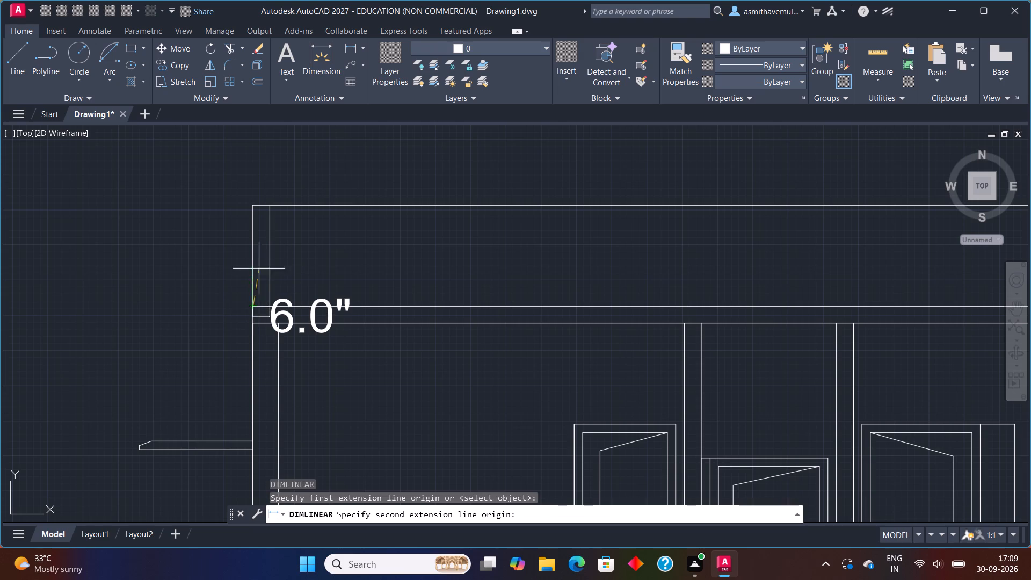
left_click(255, 204)
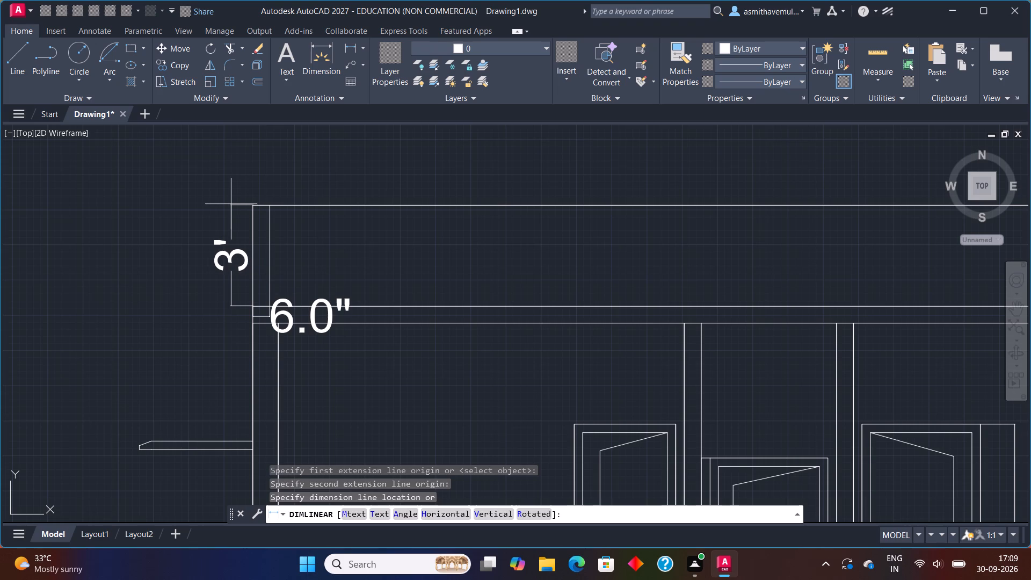
left_click(233, 204)
scroll(391, 193, "down", 3)
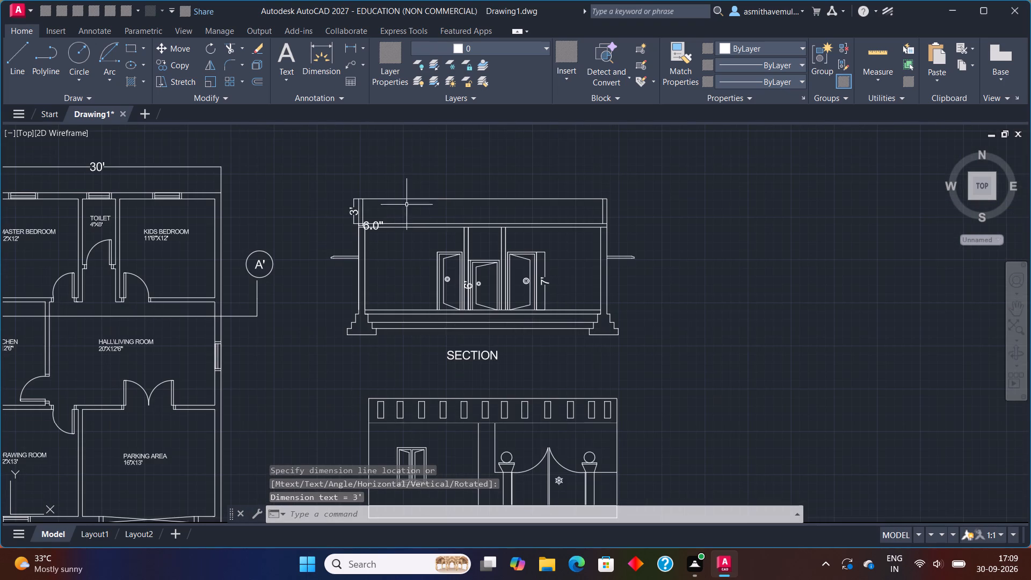
Delete the left parapet wall's thickness dimension from the section.
middle_click_drag(425, 207, 337, 207)
scroll(308, 204, "up", 2)
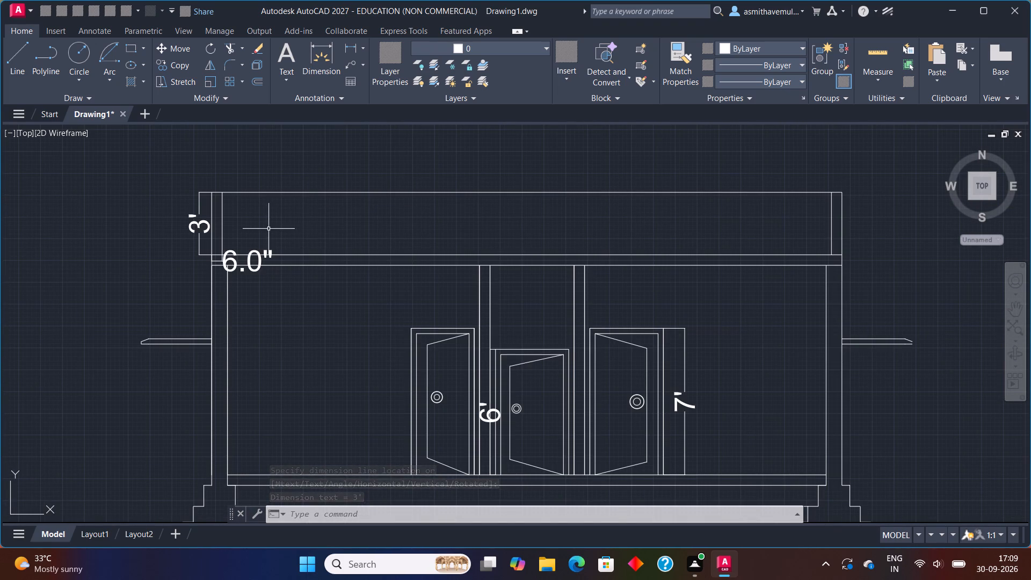
left_click(228, 259)
key("Delete")
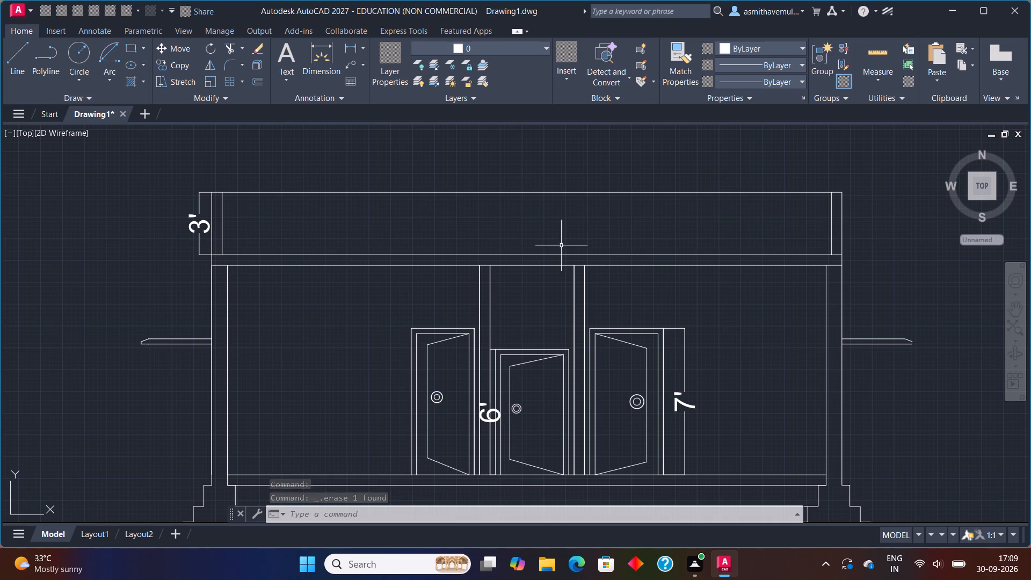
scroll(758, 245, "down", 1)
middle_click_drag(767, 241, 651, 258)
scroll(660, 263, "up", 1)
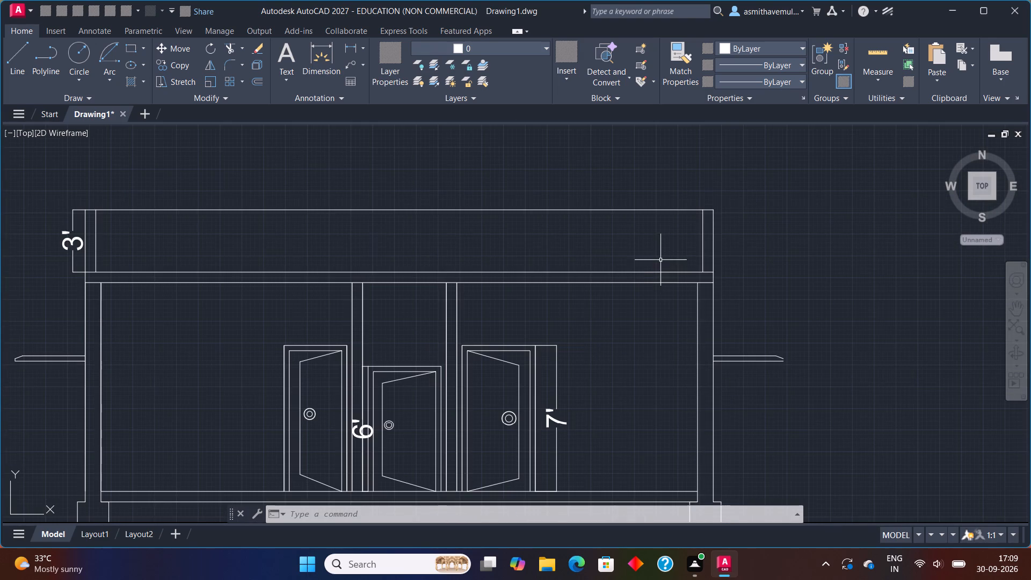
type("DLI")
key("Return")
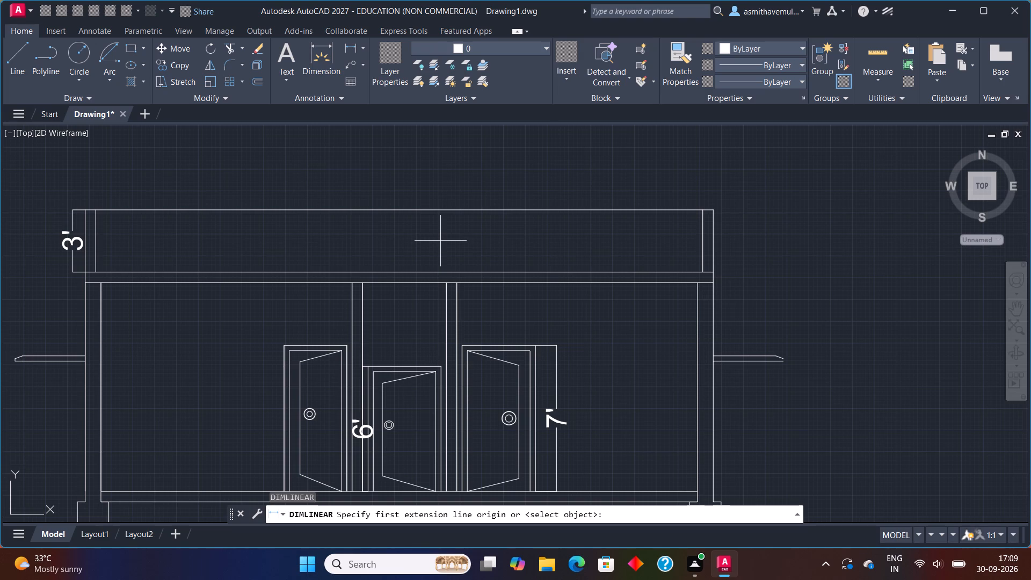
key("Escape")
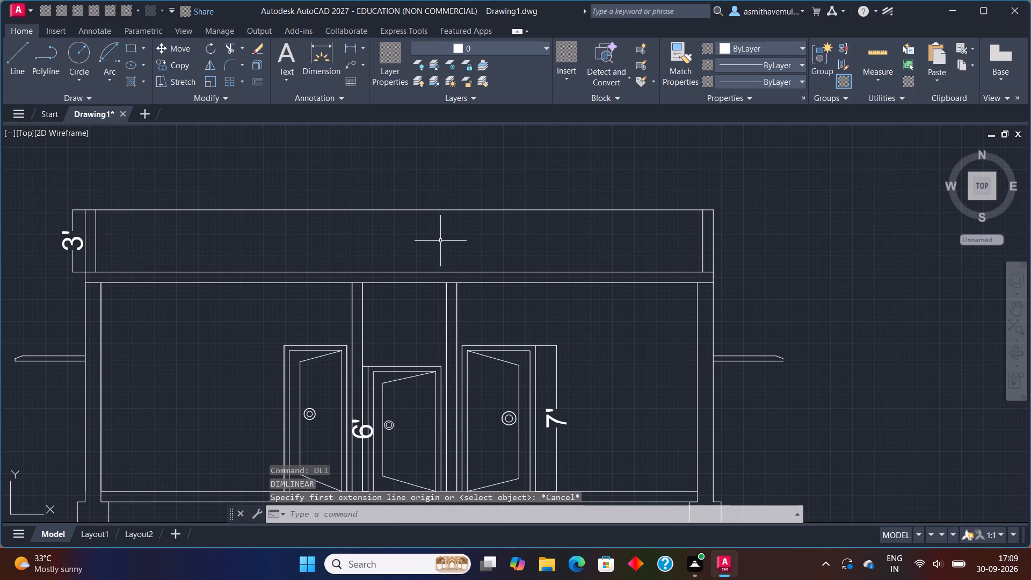
Offset the roof slab's top line upward by 2'6" in the section to form a lower parapet top line.
key("o")
key("Return")
key("2")
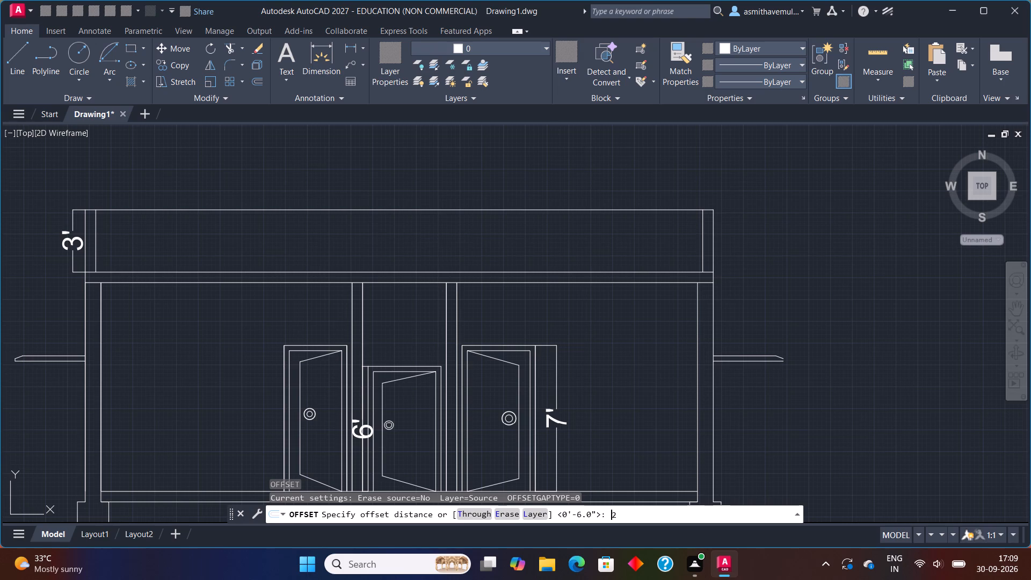
type("'6")
key("shift+quotedbl")
key("Return")
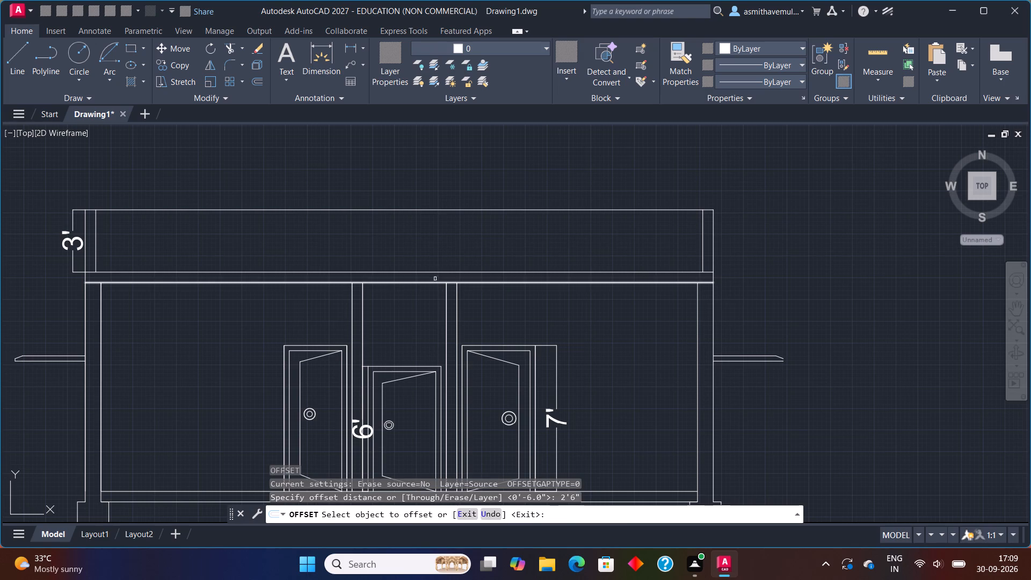
left_click(439, 272)
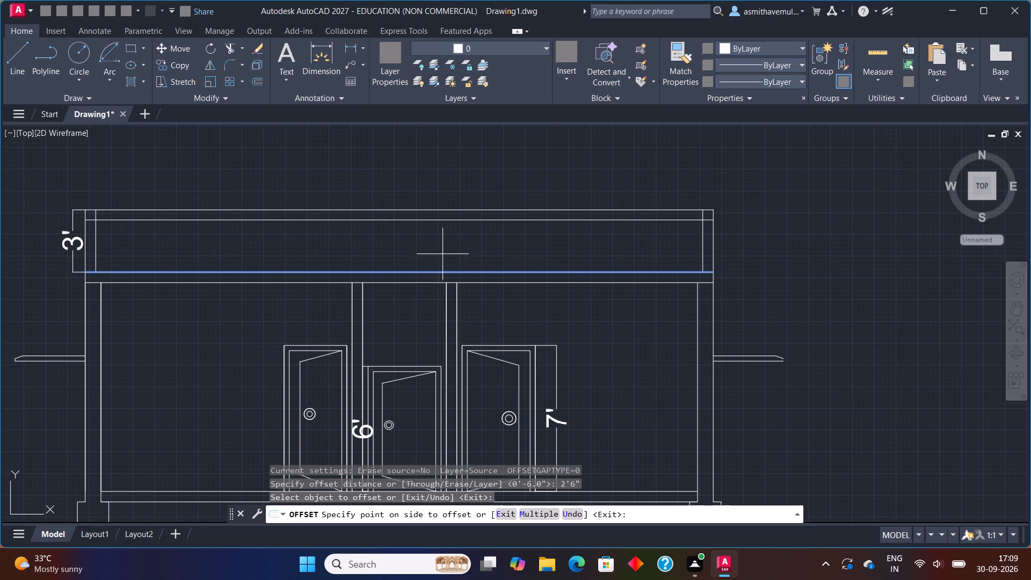
left_click(442, 255)
key("Escape")
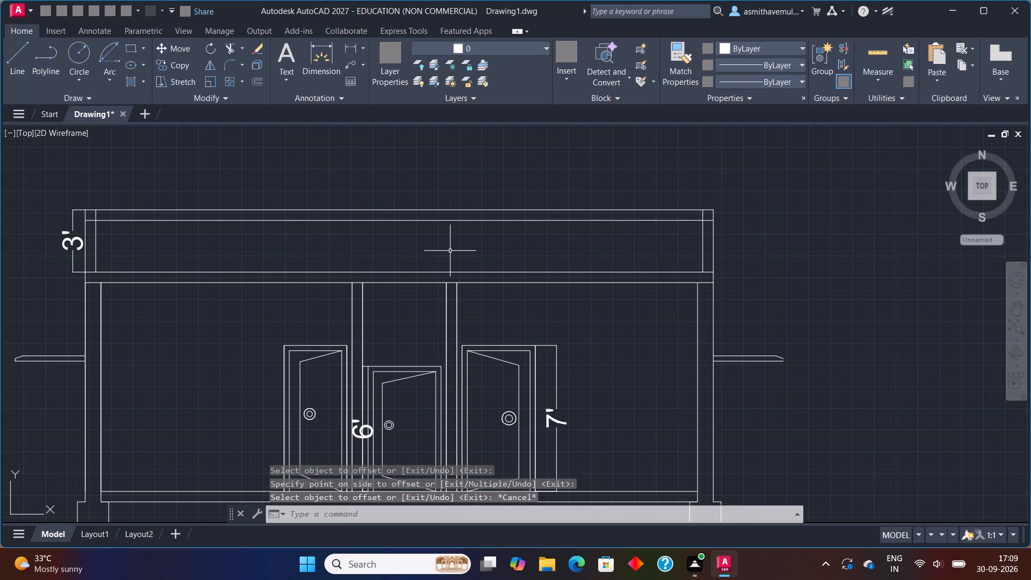
Trim away the old parapet top line and the left parapet wall's edges above the new 2'6" line.
type("TRIM")
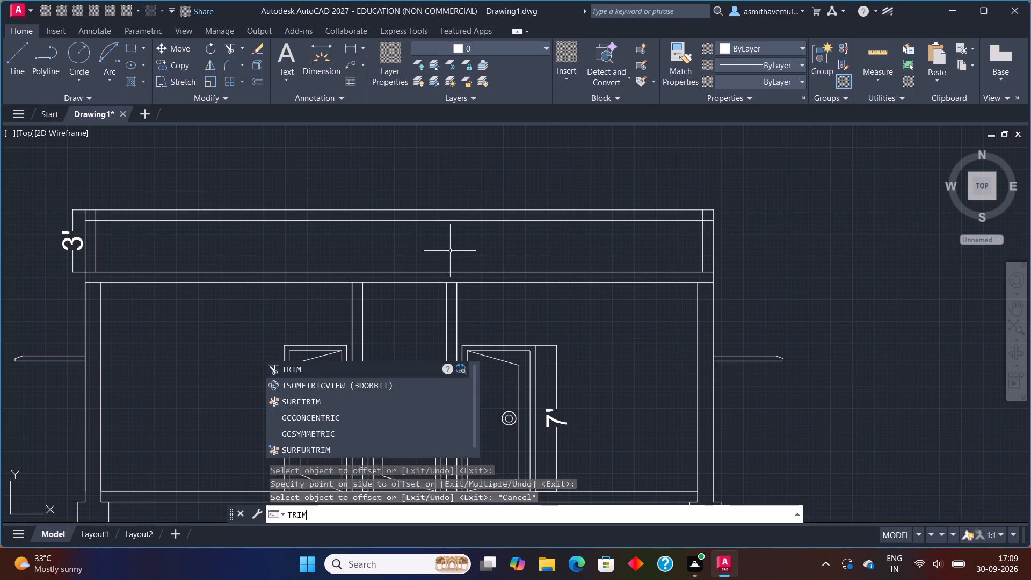
key("Return")
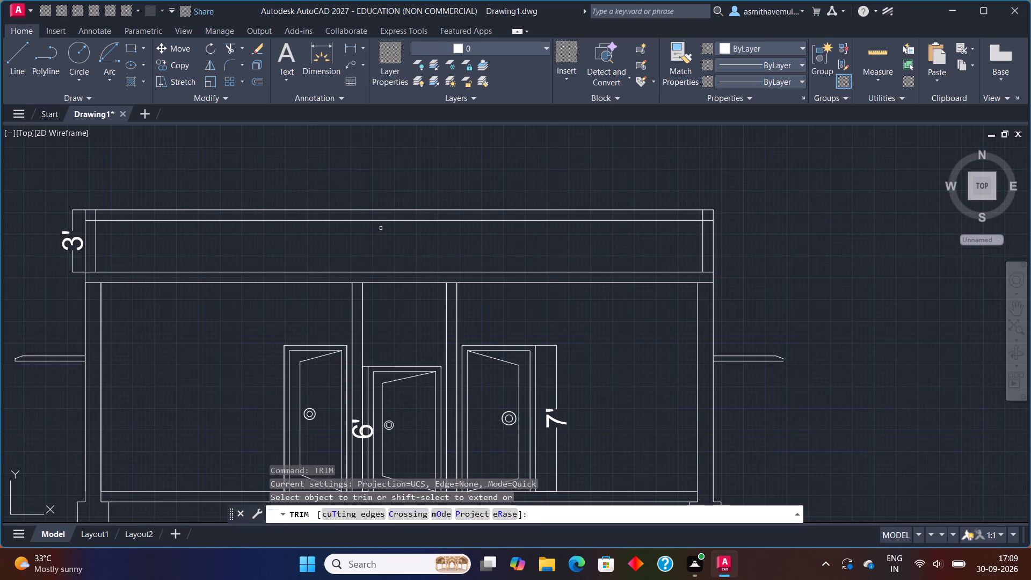
left_click(393, 209)
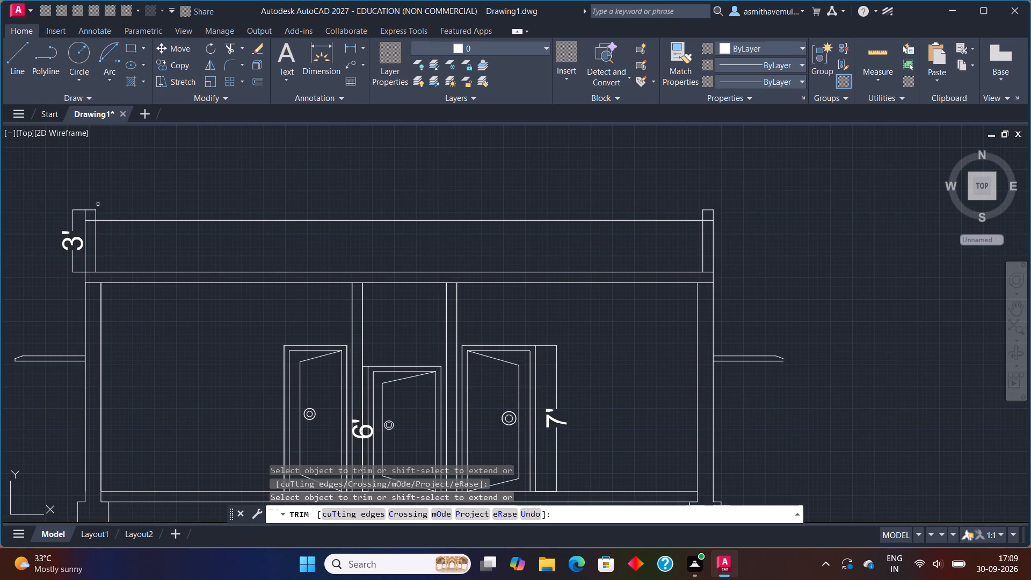
scroll(94, 209, "up", 2)
left_click(89, 211)
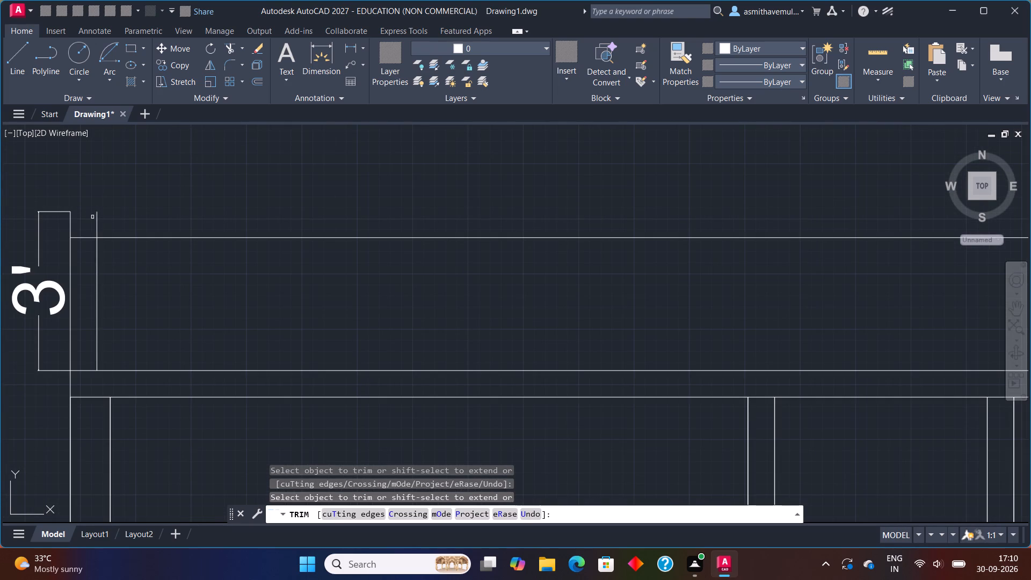
left_click(95, 222)
left_click_drag(95, 222, 58, 222)
left_click_drag(75, 223, 29, 226)
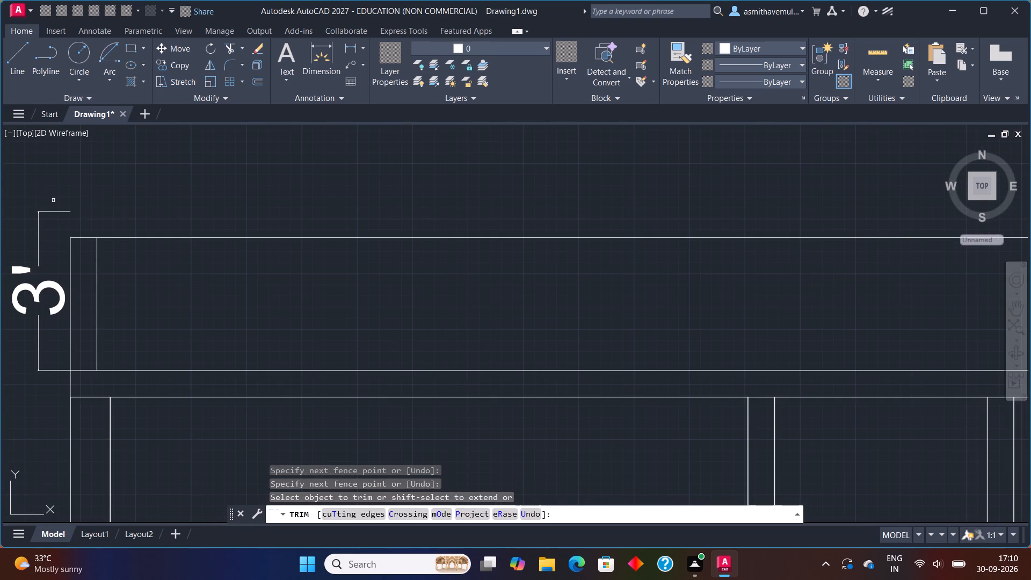
left_click_drag(62, 195, 21, 276)
scroll(318, 238, "down", 1)
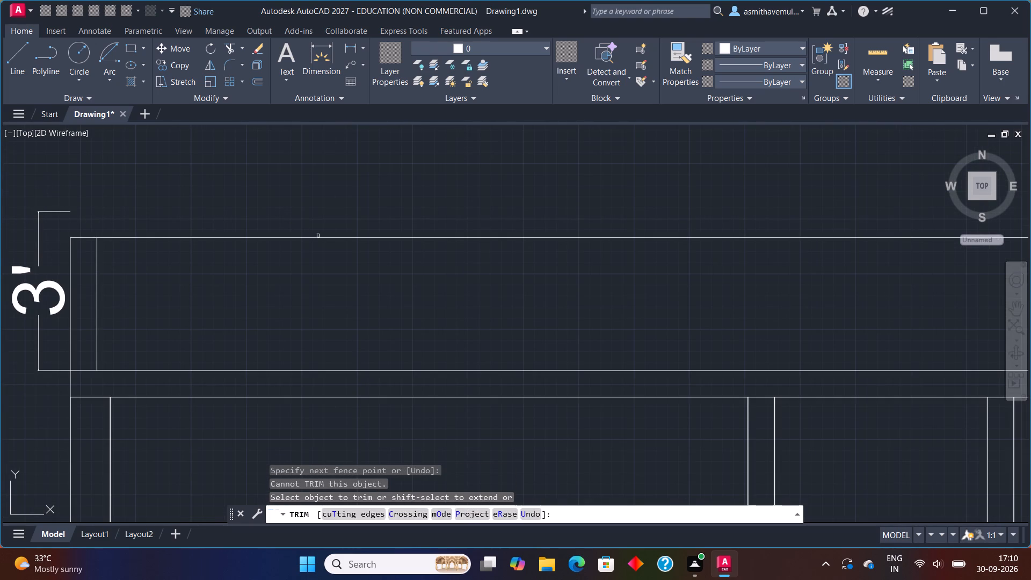
Trim away the right parapet wall's remaining top piece and edges above the new parapet top line.
scroll(683, 263, "down", 1)
middle_click_drag(684, 262, 260, 220)
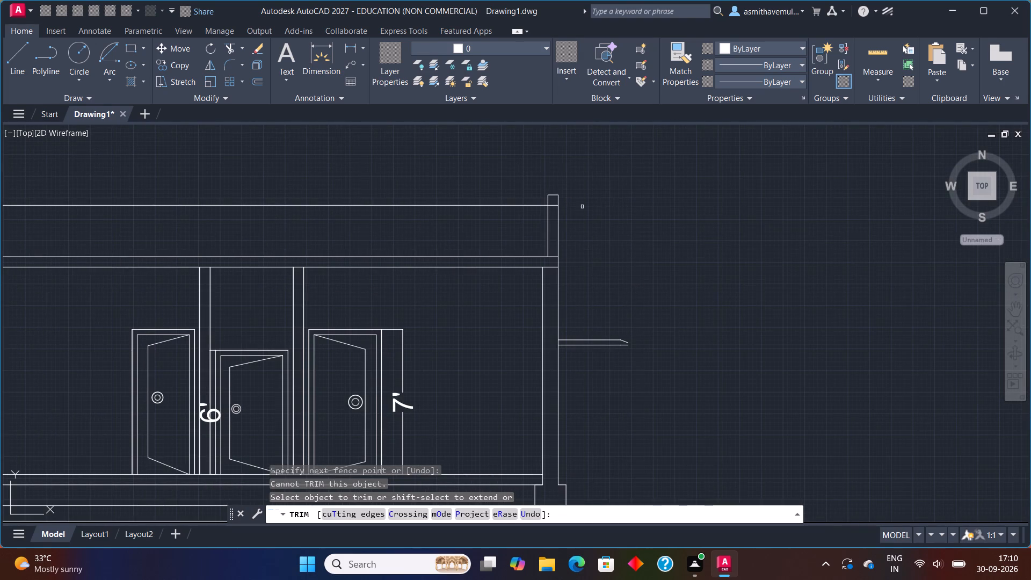
scroll(538, 205, "up", 2)
left_click_drag(546, 192, 589, 171)
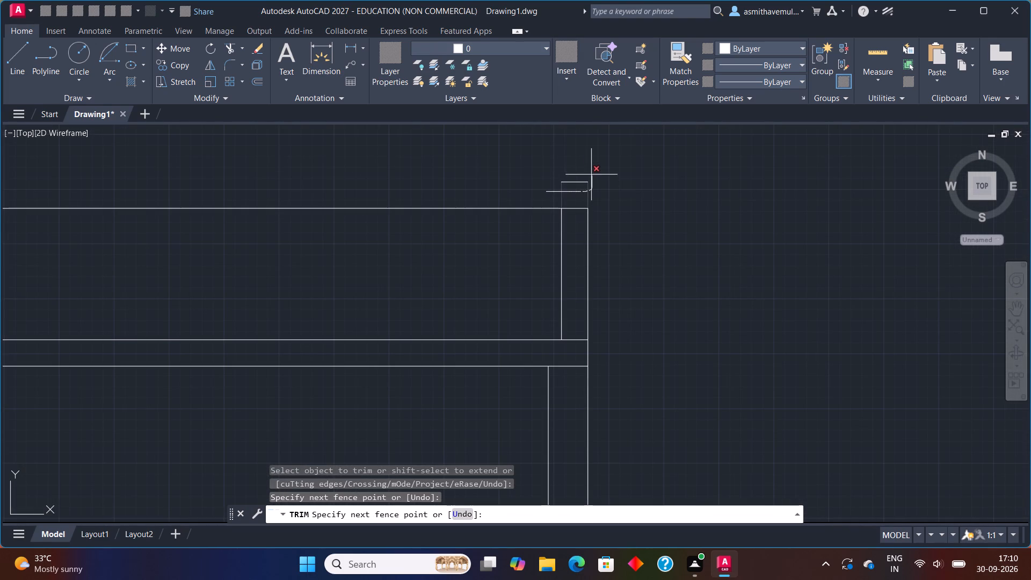
left_click_drag(589, 171, 582, 202)
scroll(568, 192, "down", 2)
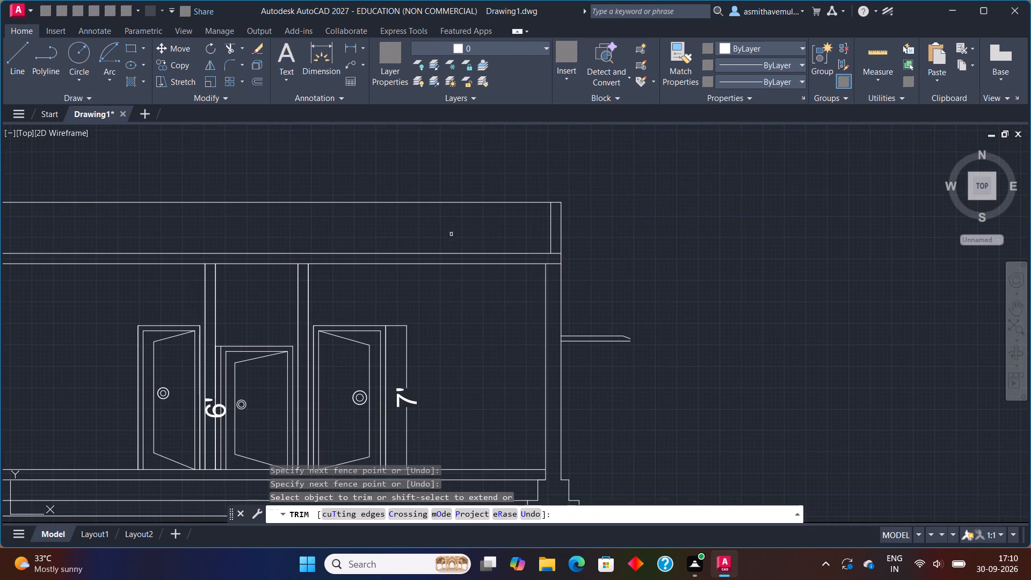
middle_click_drag(438, 238, 531, 237)
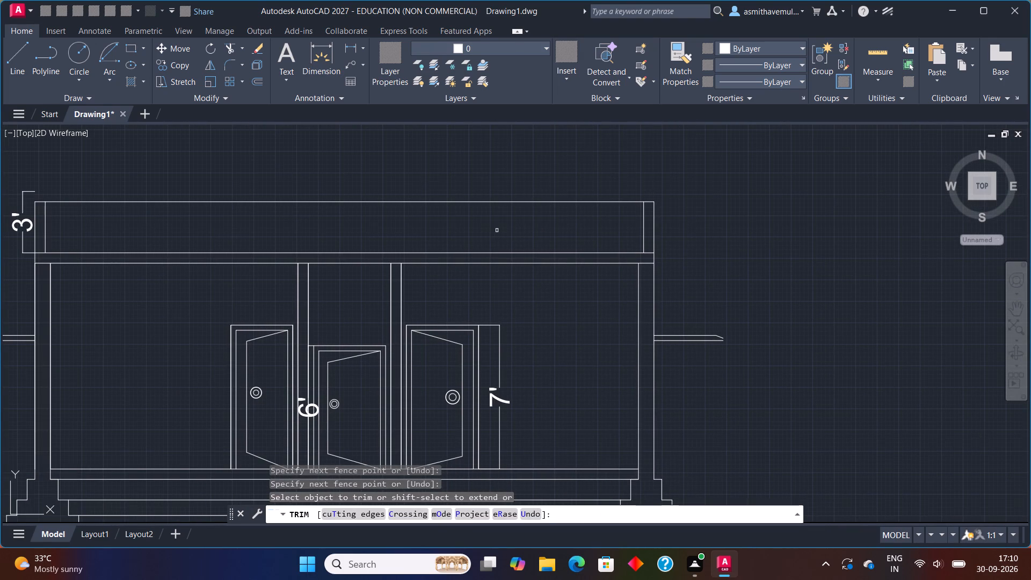
key("Escape")
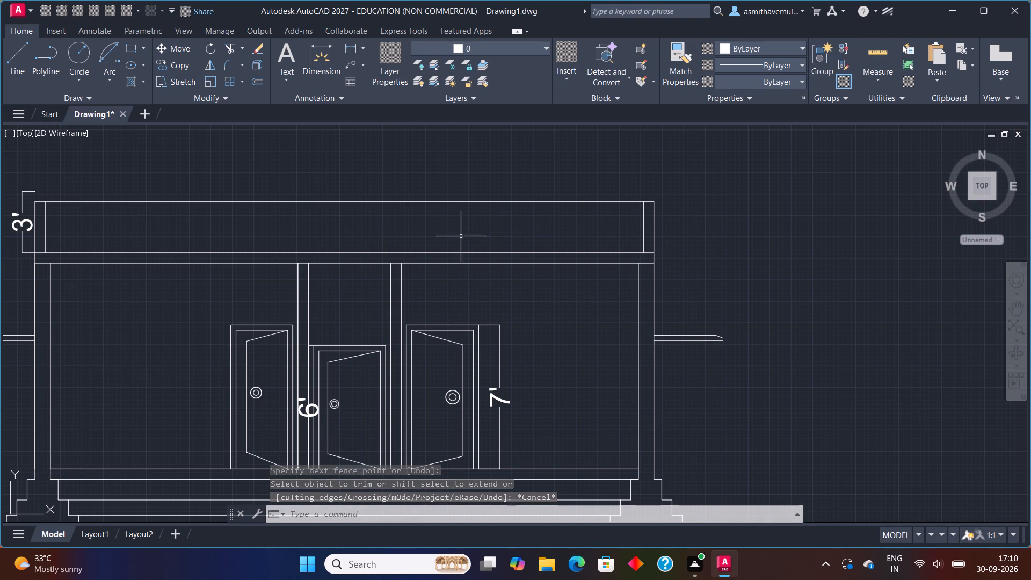
Delete the left parapet wall's 3' height dimension from the section.
left_click(27, 217)
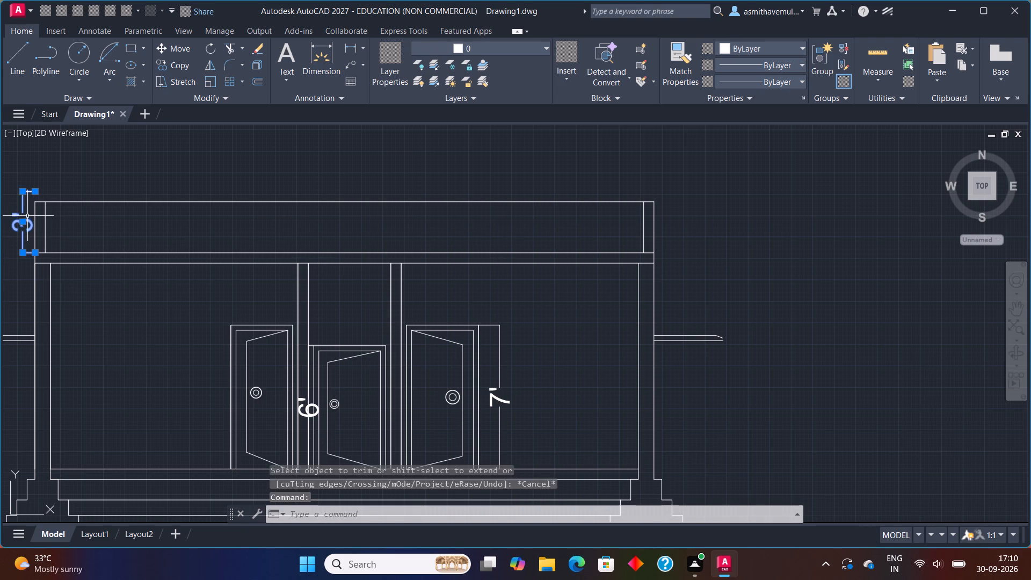
key("Delete")
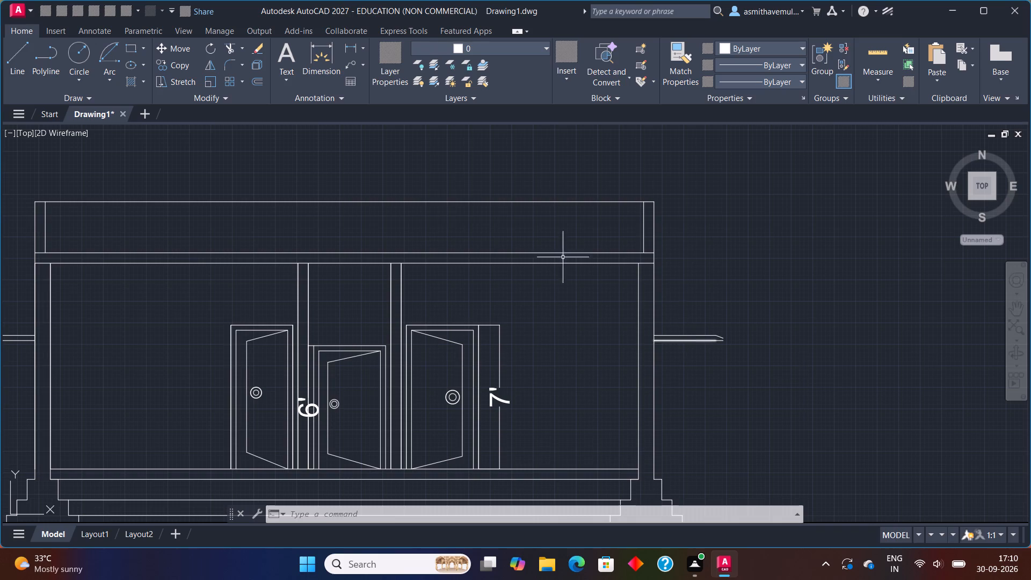
Draw a short vertical line closing the open outer end of the right sunshade in the section.
scroll(766, 366, "up", 3)
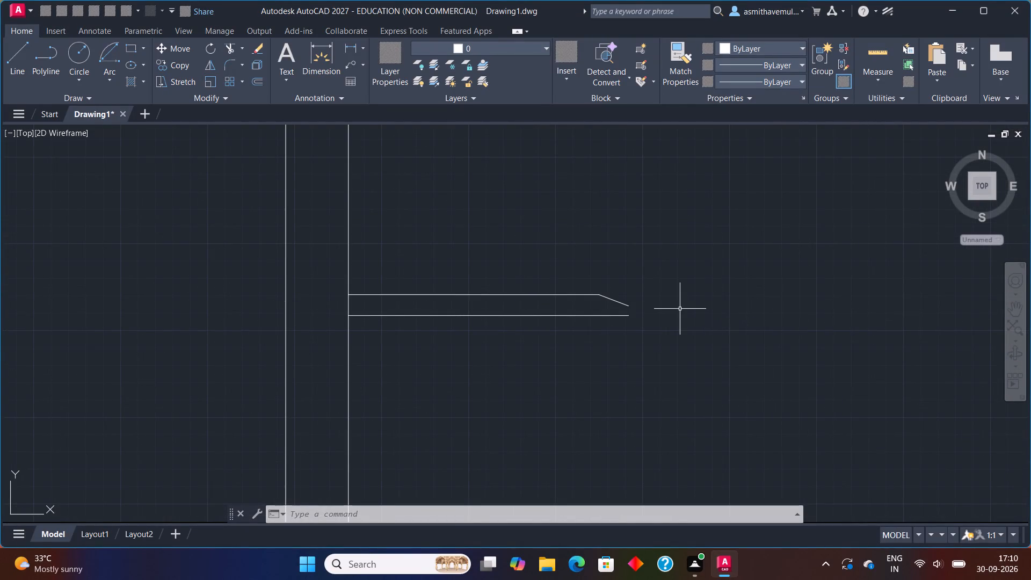
scroll(680, 309, "up", 1)
key("l")
key("Return")
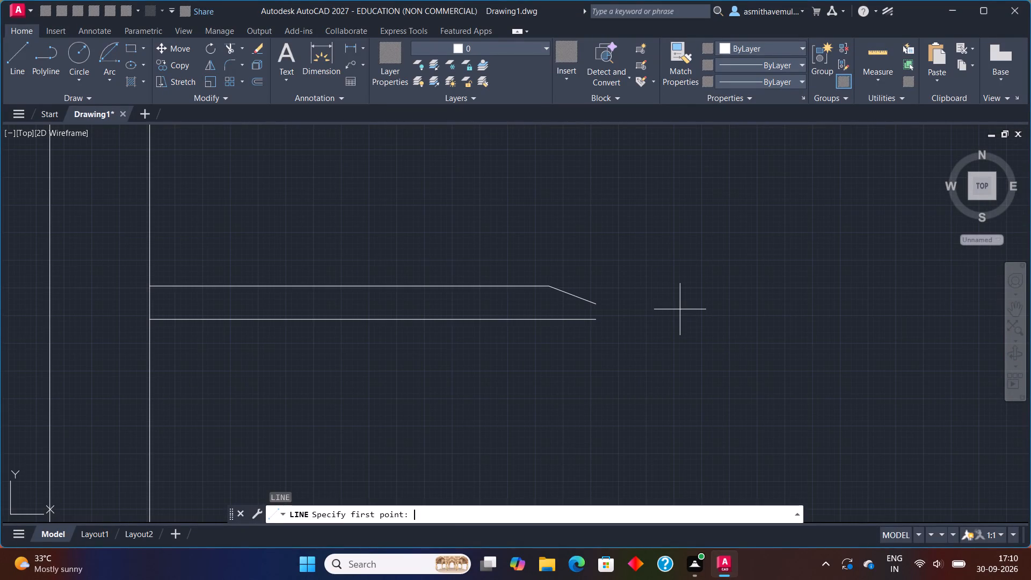
left_click(594, 320)
left_click(594, 305)
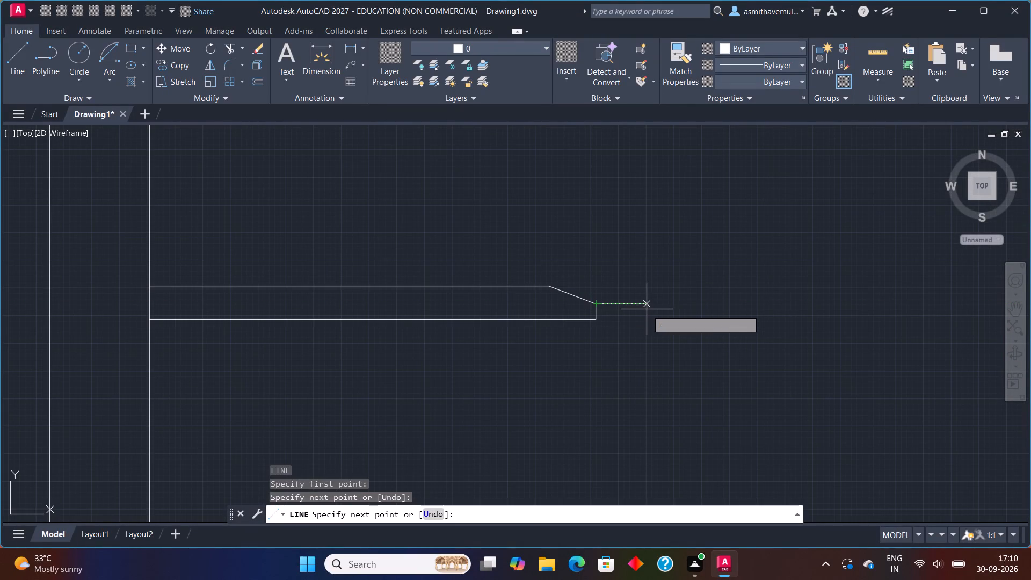
key("Escape")
scroll(518, 340, "down", 2)
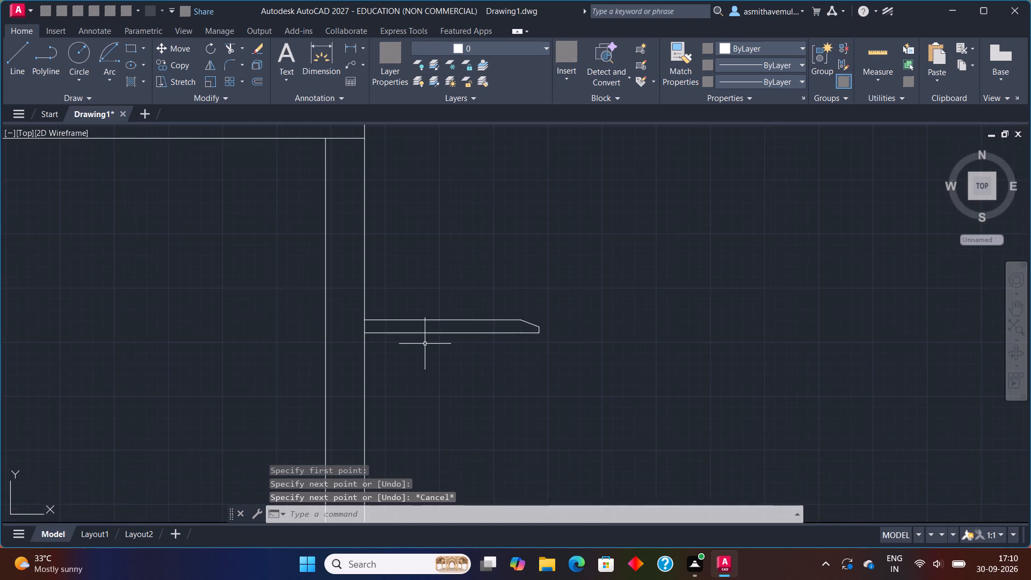
scroll(424, 345, "down", 2)
middle_click_drag(423, 343, 766, 370)
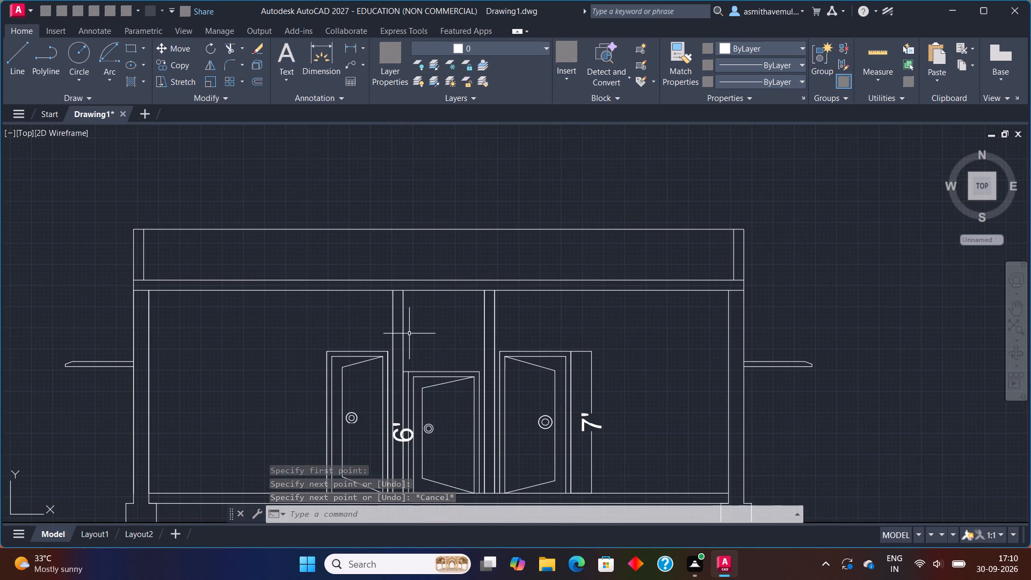
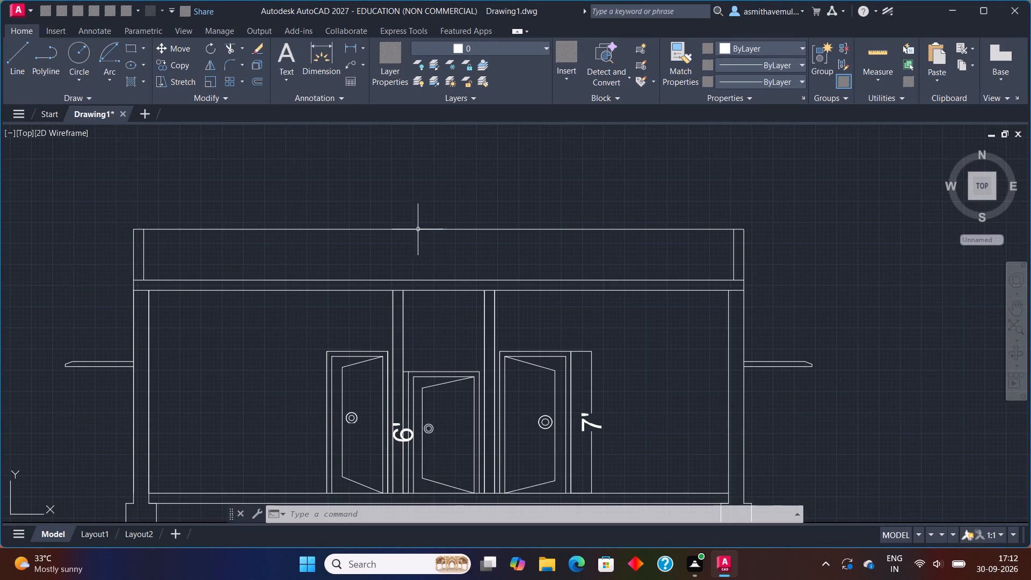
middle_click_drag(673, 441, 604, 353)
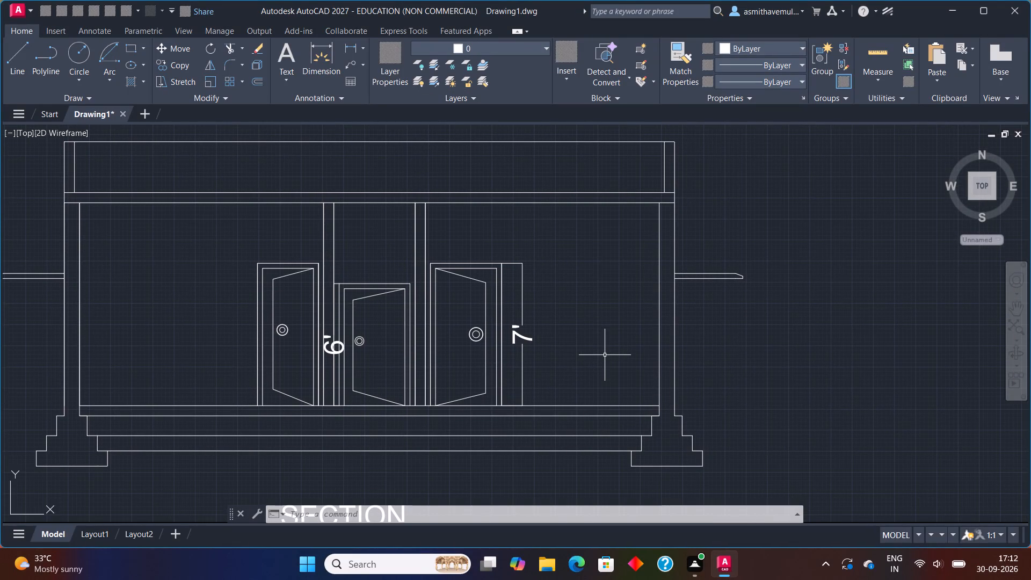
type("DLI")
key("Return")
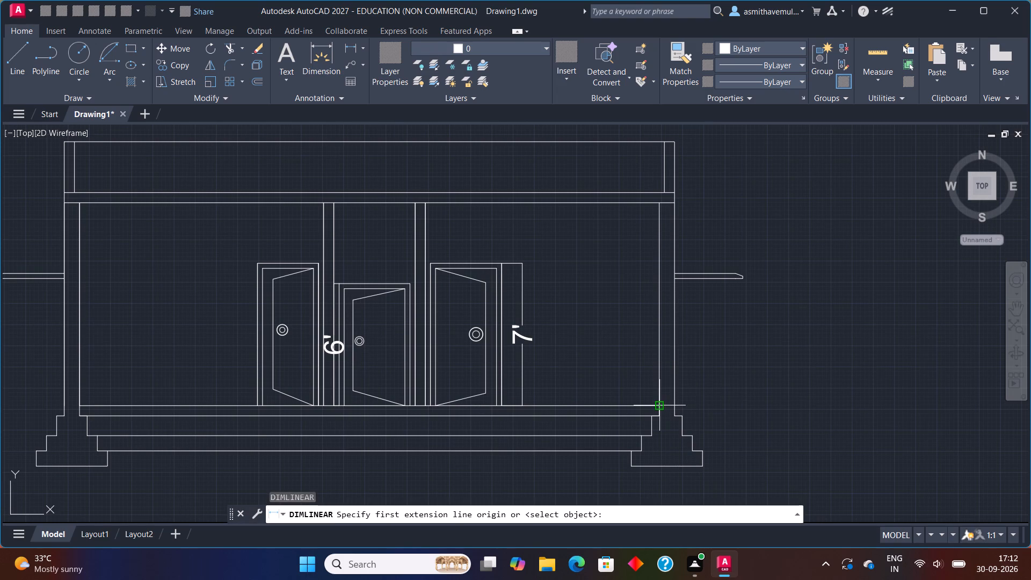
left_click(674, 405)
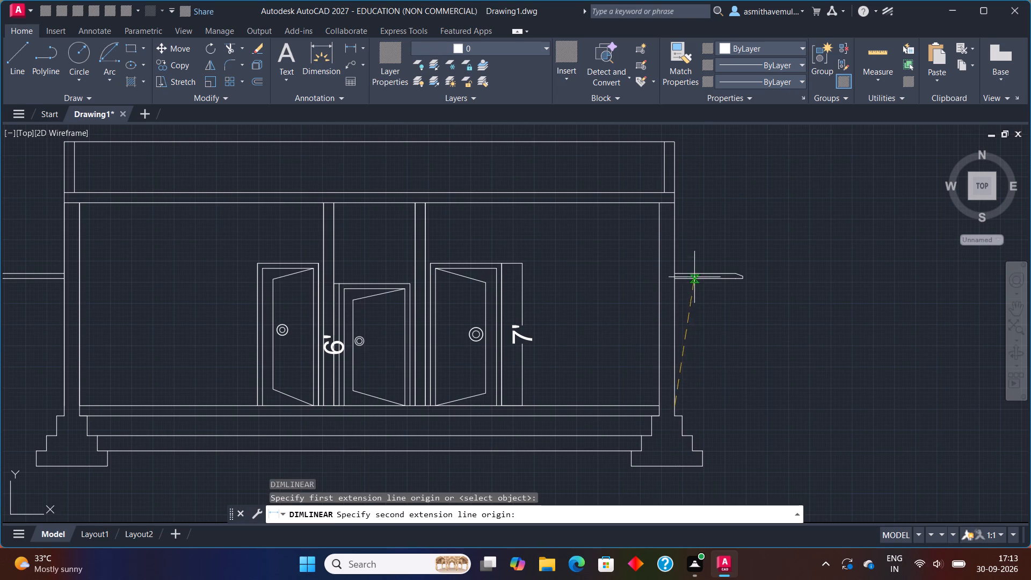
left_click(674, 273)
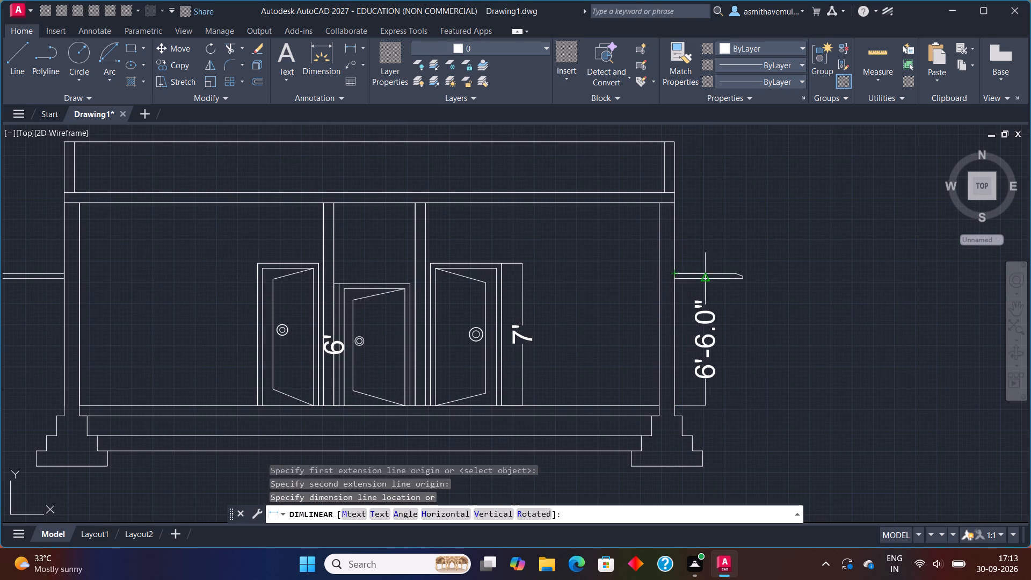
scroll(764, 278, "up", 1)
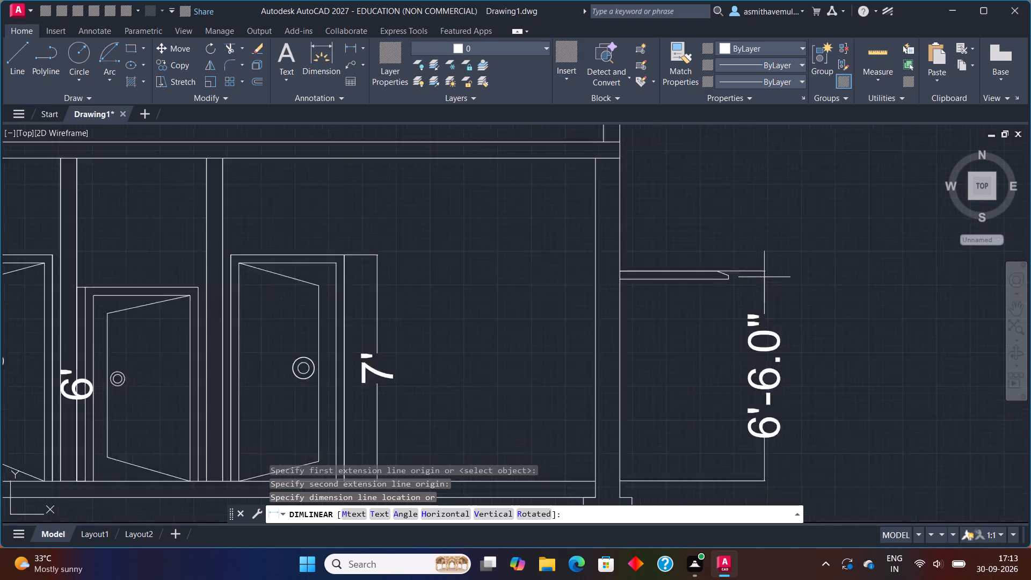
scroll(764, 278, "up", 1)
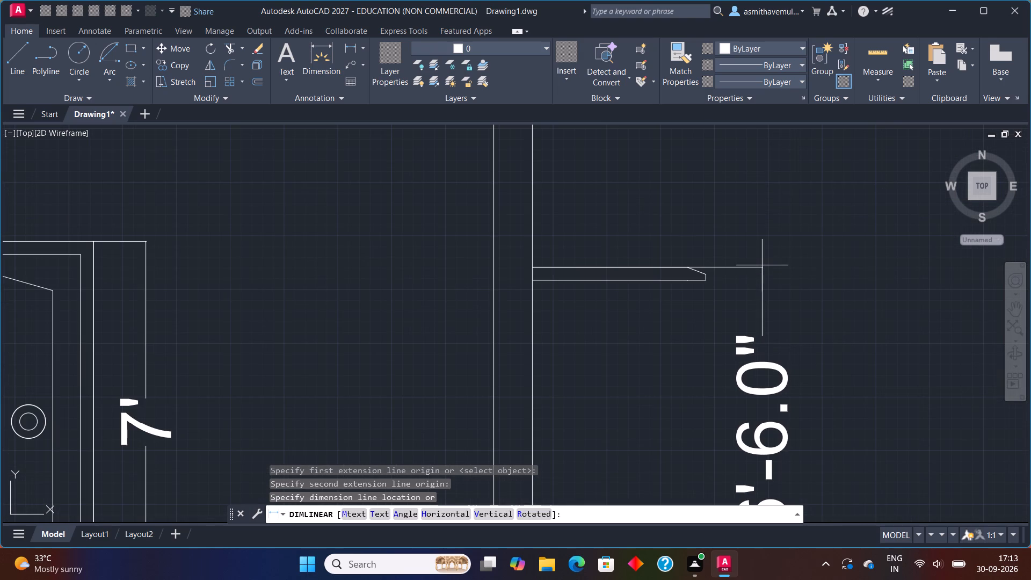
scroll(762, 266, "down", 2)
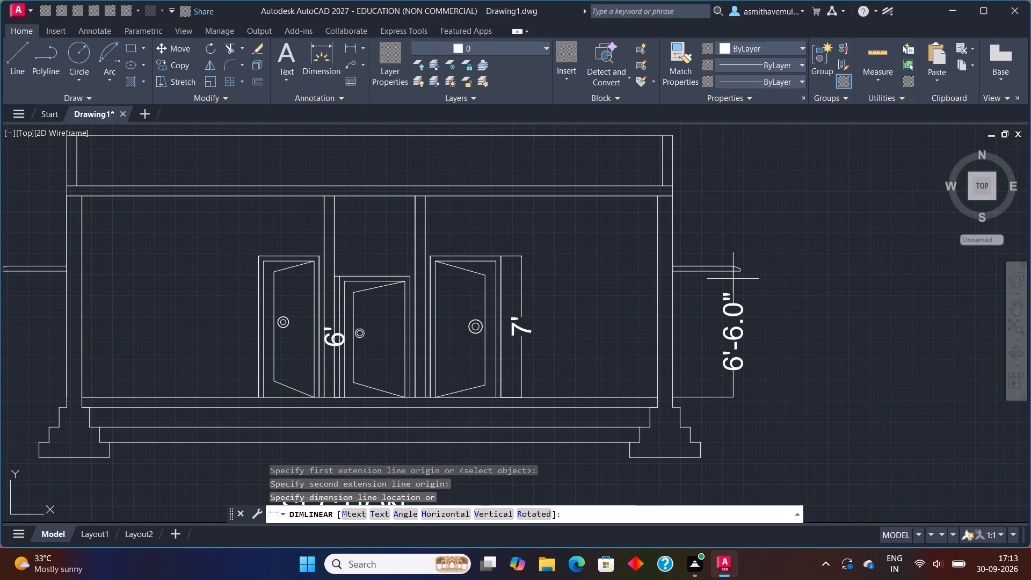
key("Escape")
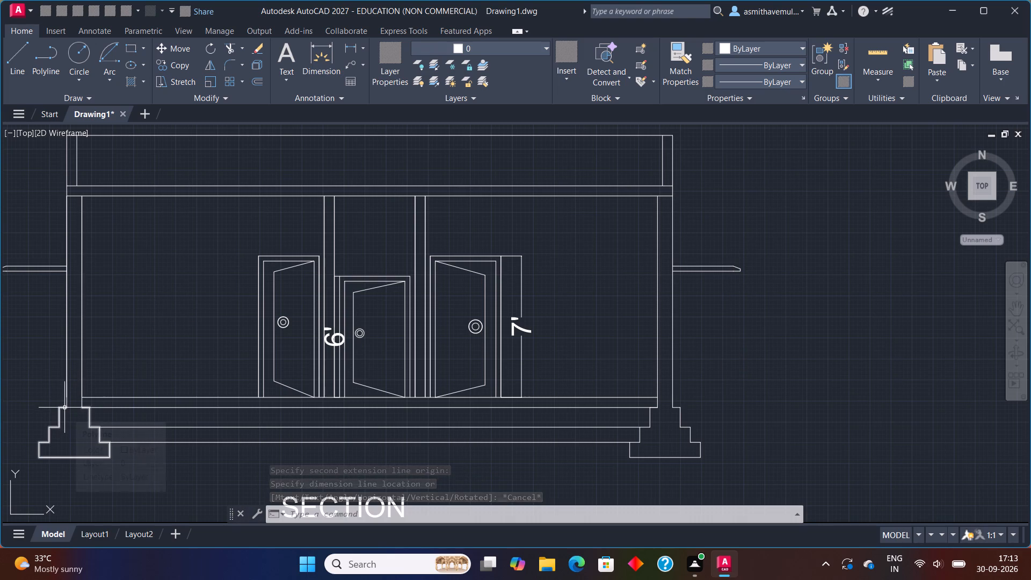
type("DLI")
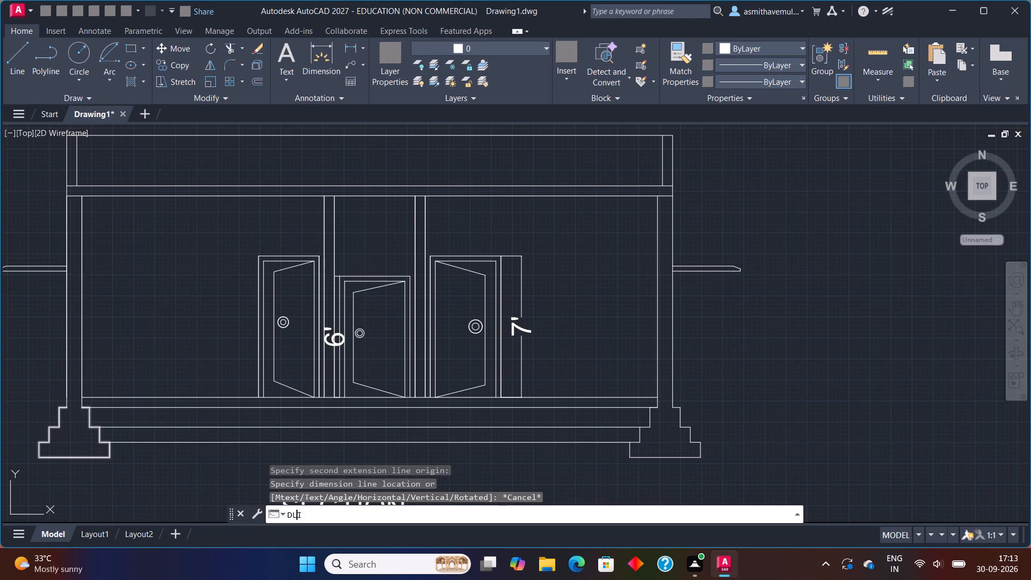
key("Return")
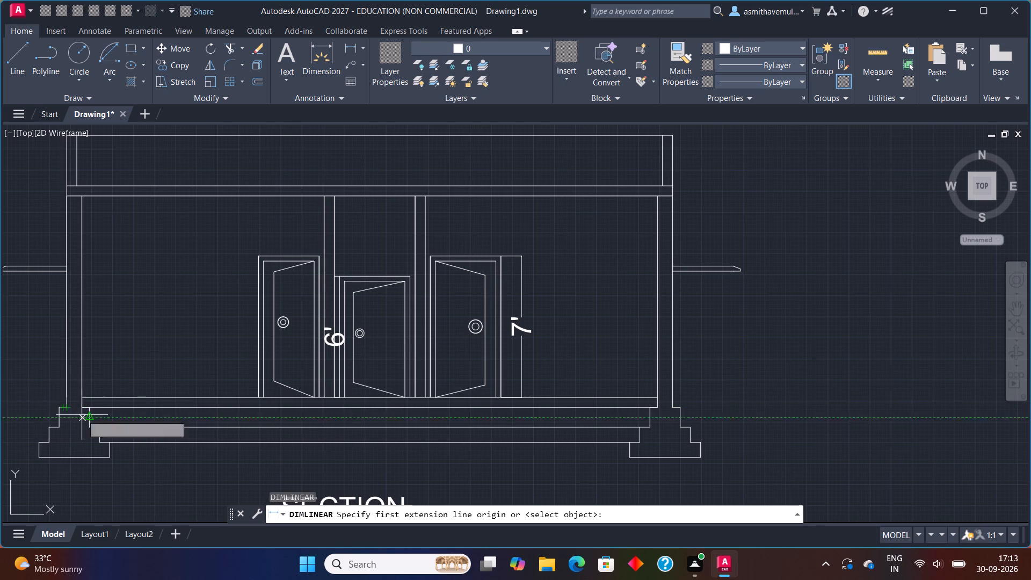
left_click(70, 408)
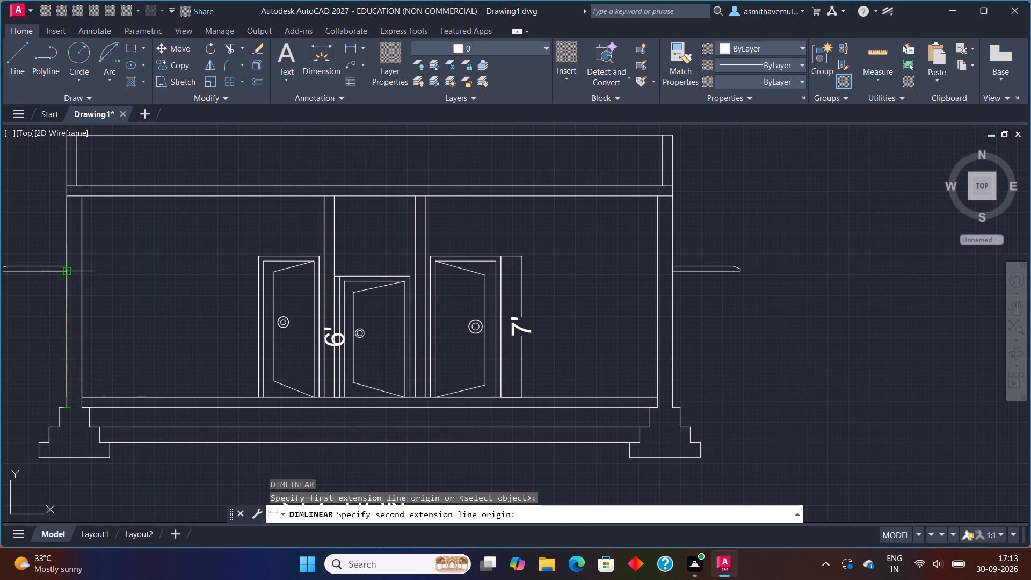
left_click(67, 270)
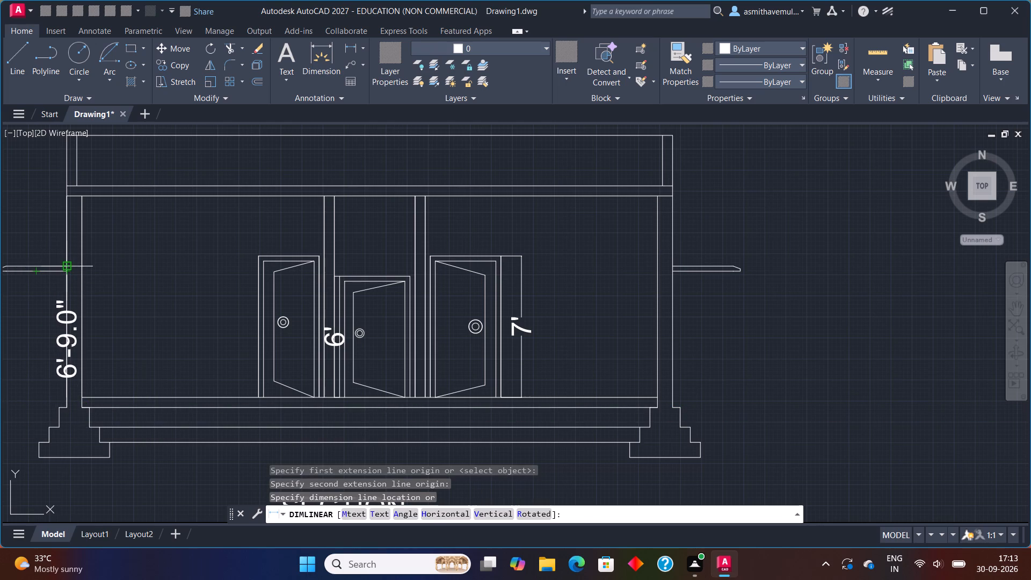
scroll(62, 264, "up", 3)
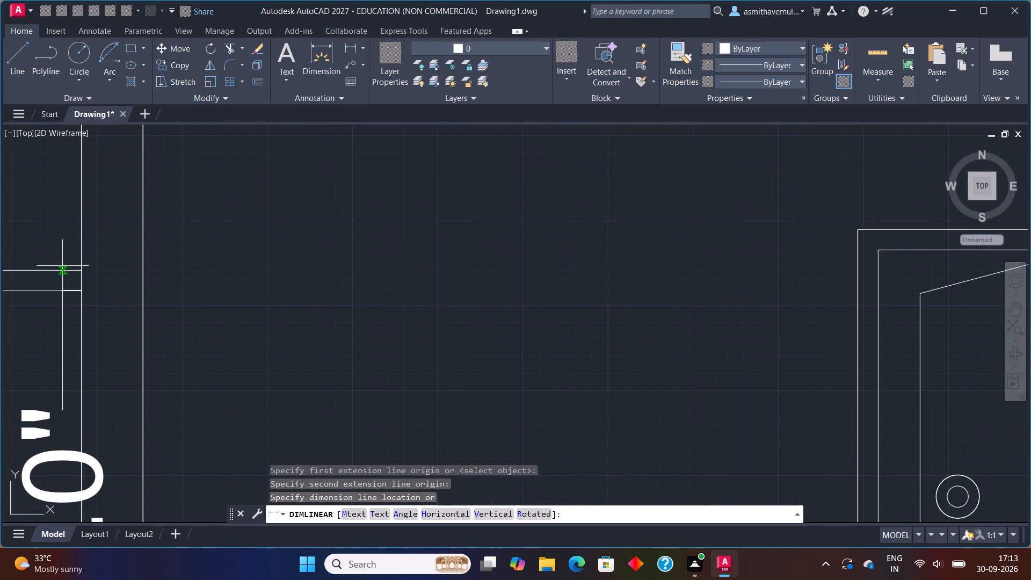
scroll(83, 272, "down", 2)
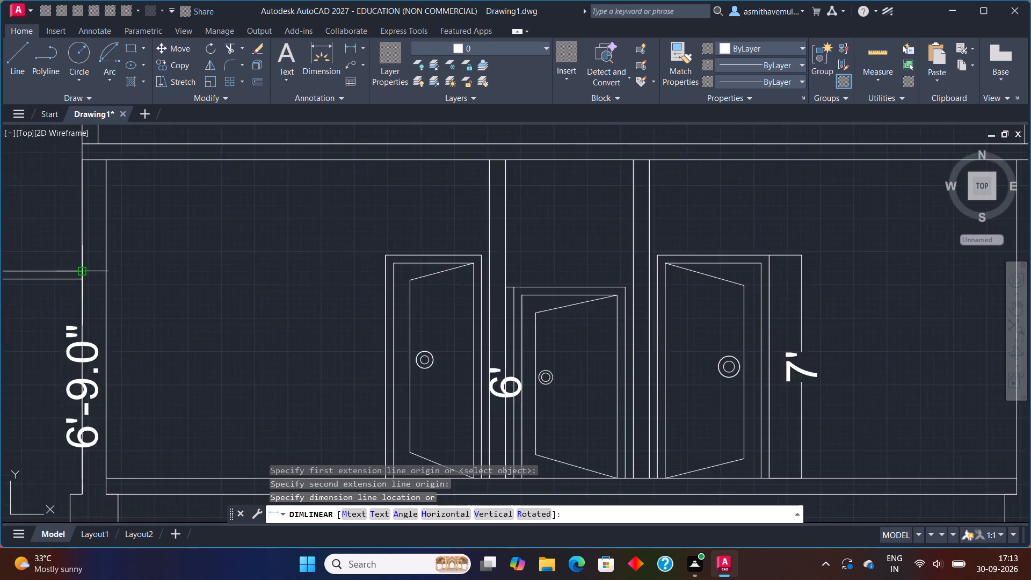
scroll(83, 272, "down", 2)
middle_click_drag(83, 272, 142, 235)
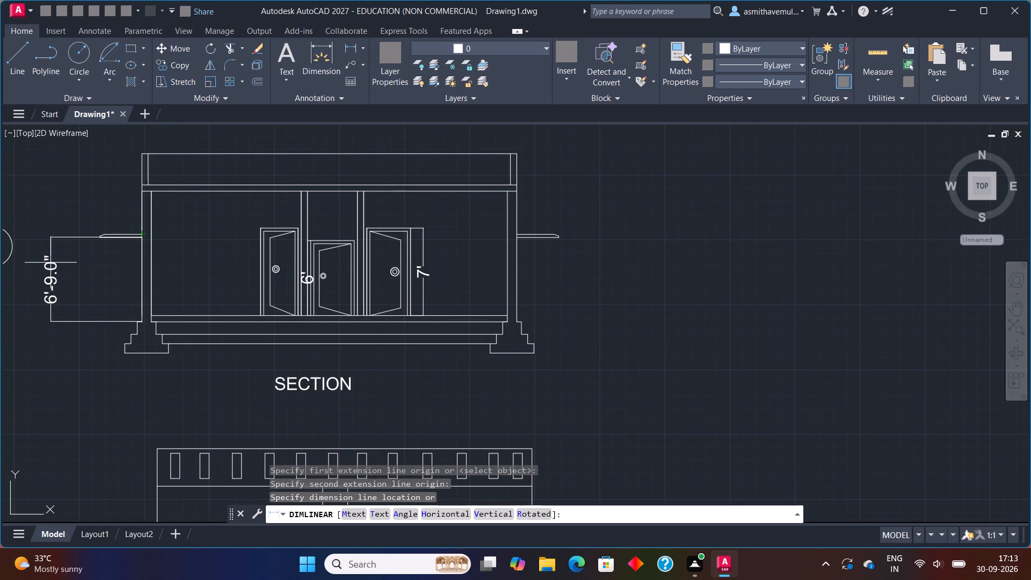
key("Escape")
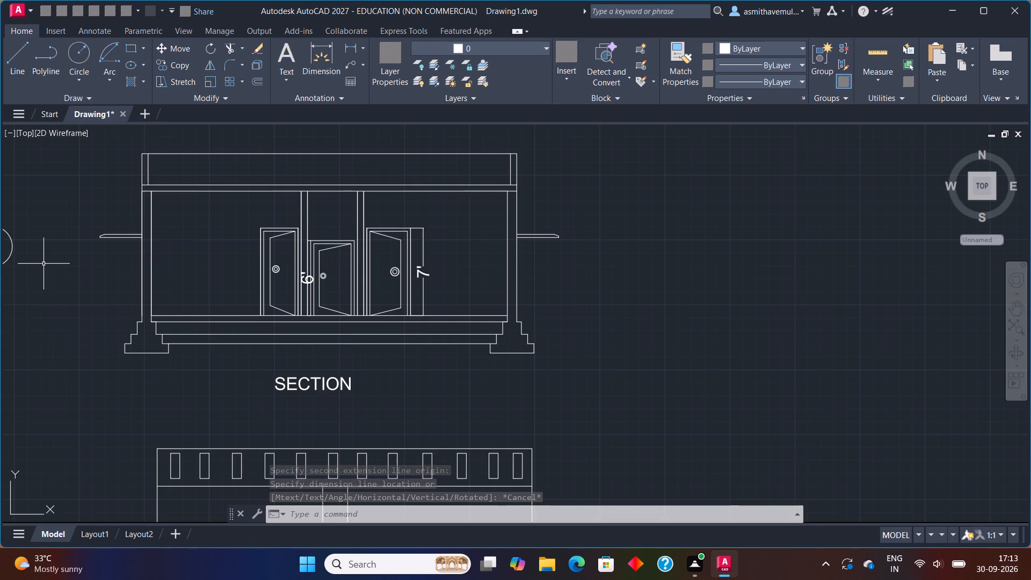
Add a vertical linear dimension from the left outer wall's base to the left sunshade's top edge, placed beyond the sunshade's outer end.
type("DLI")
key("Return")
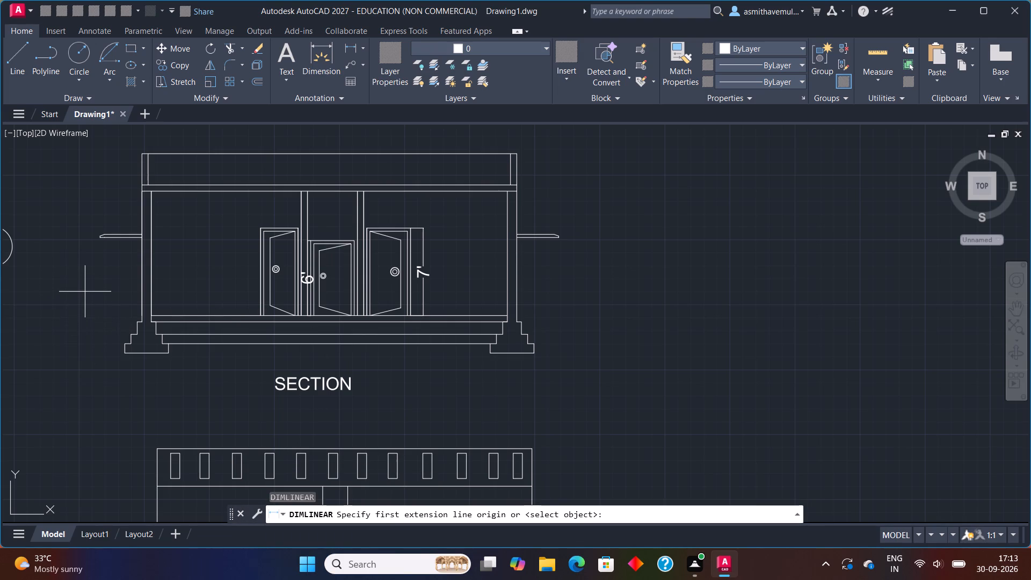
scroll(134, 307, "up", 3)
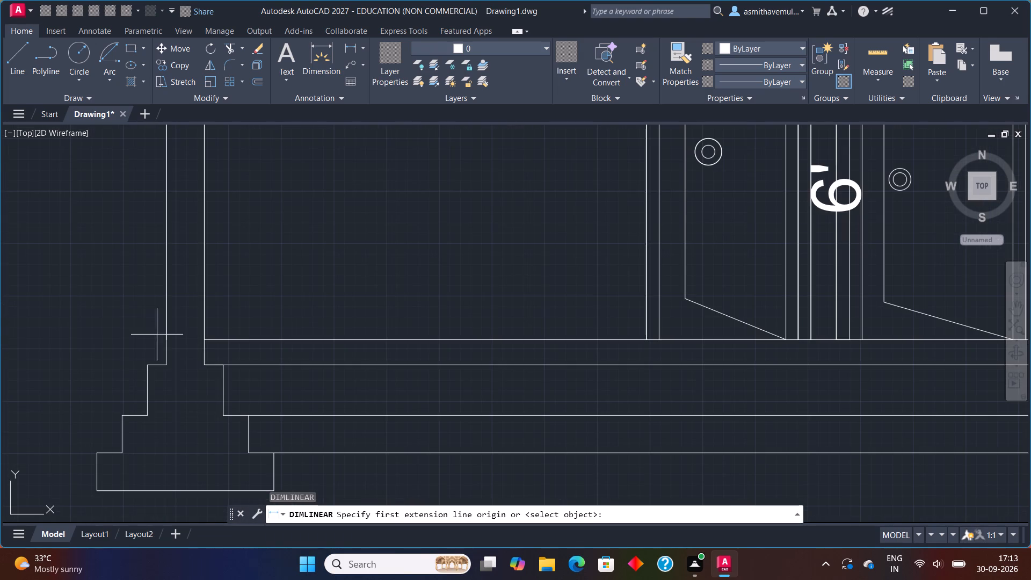
left_click(169, 365)
middle_click_drag(191, 202, 208, 245)
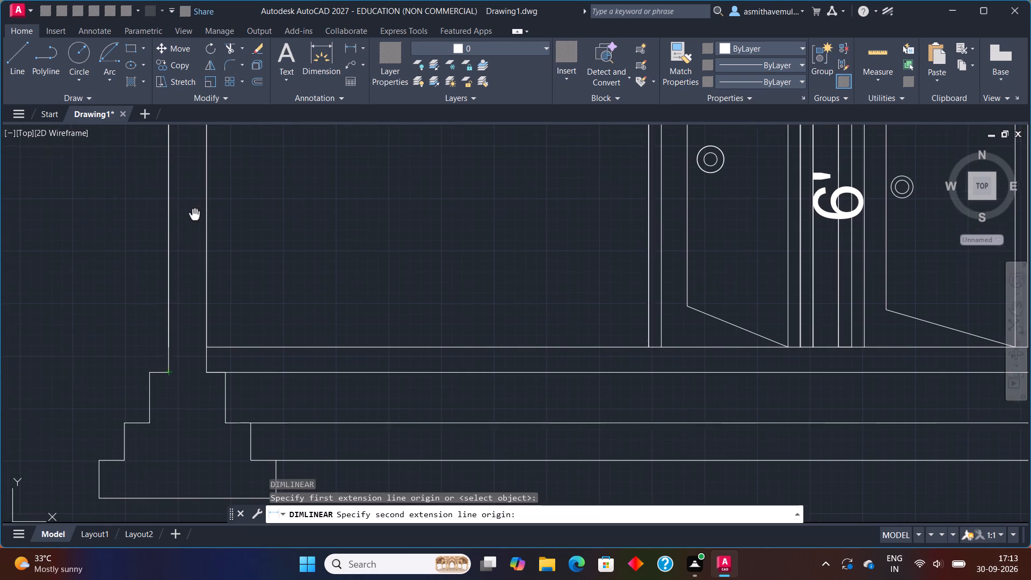
middle_click_drag(208, 245, 263, 392)
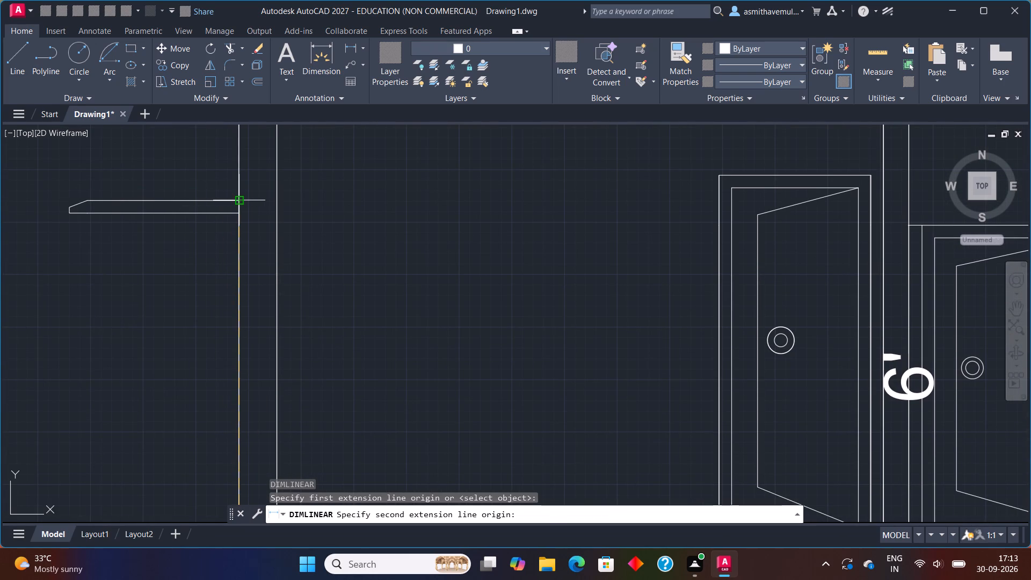
left_click(237, 202)
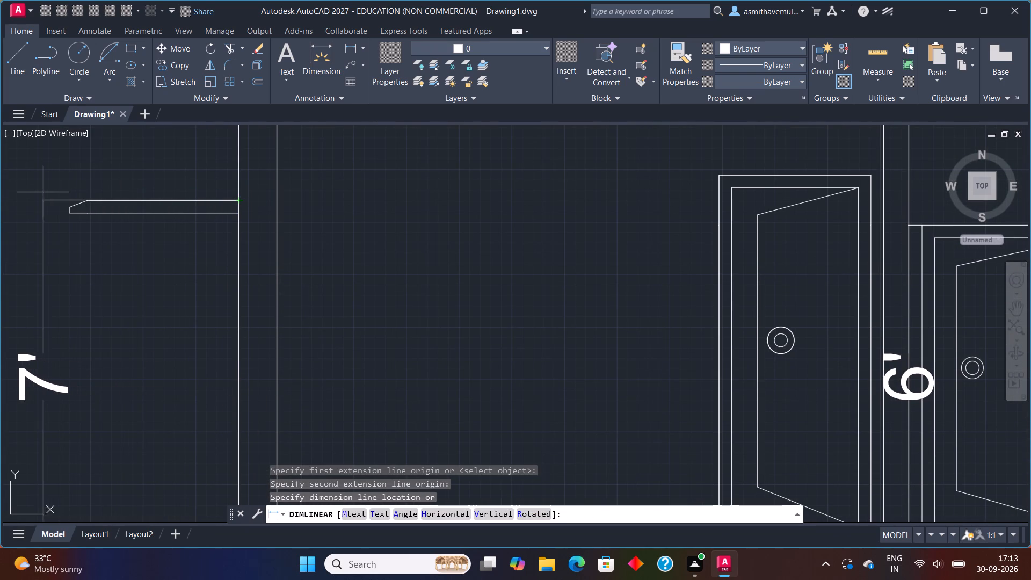
left_click(25, 192)
Add a vertical linear dimension for the right parapet wall's height, from roof slab top to parapet top, placed just outside the wall.
scroll(345, 202, "down", 2)
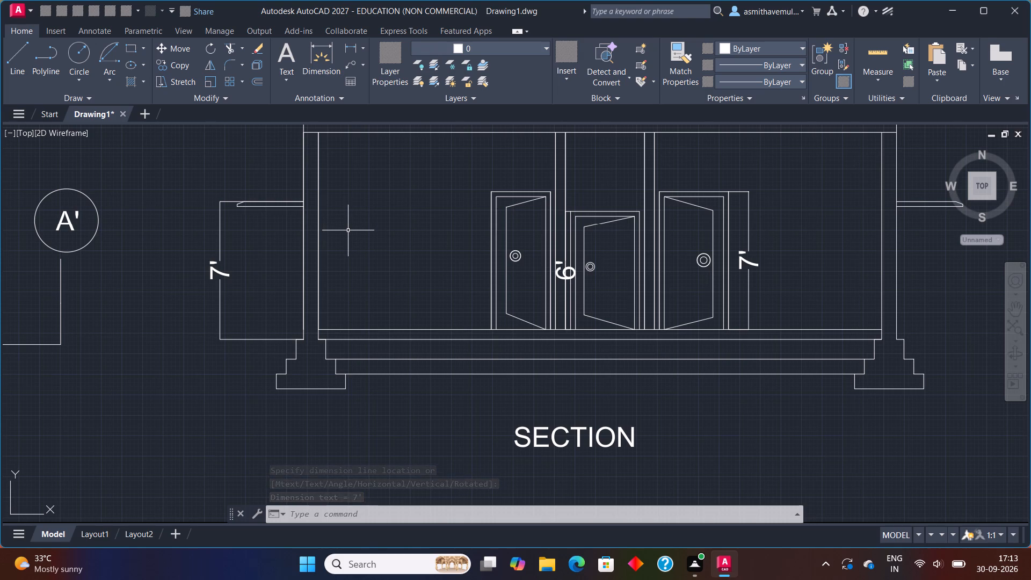
scroll(375, 243, "down", 1)
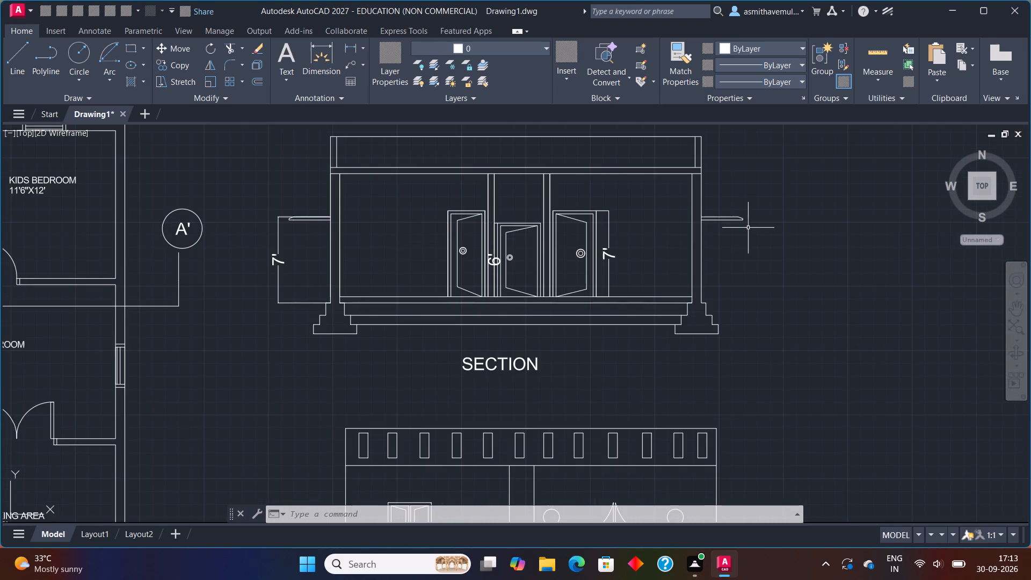
middle_click_drag(742, 224, 570, 275)
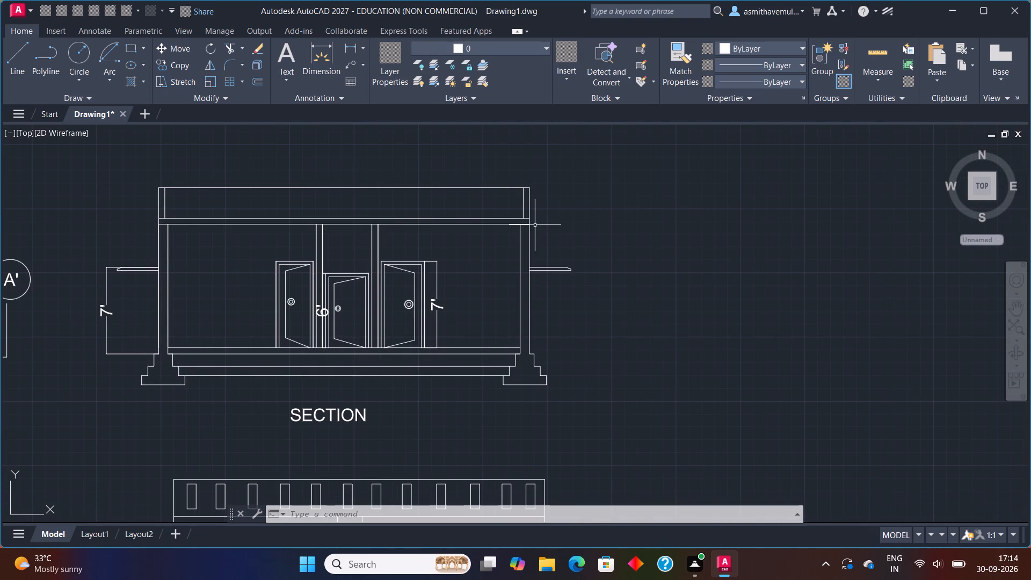
key("d")
key("l")
key("i")
key("Return")
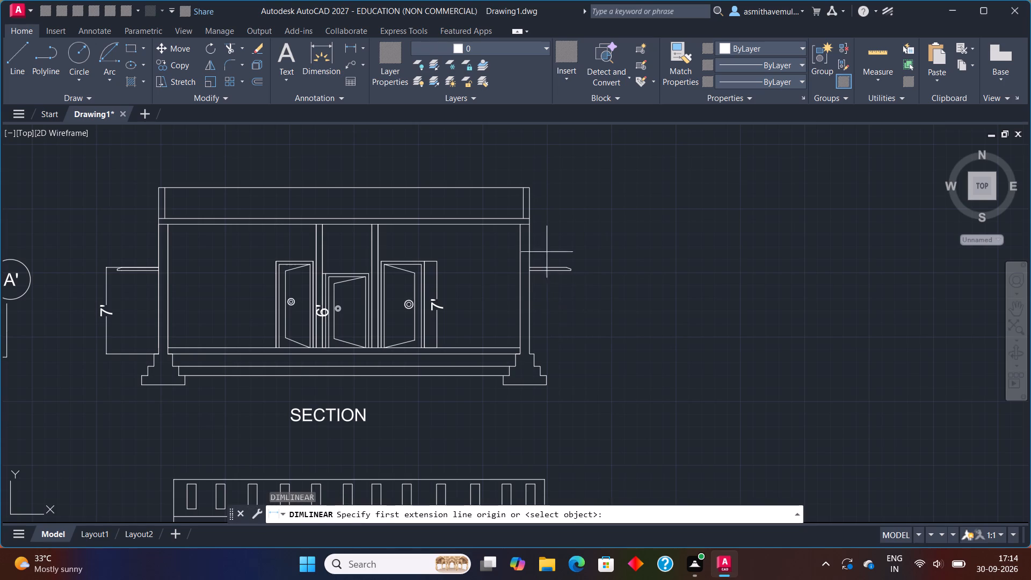
scroll(535, 227, "up", 1)
left_click(529, 213)
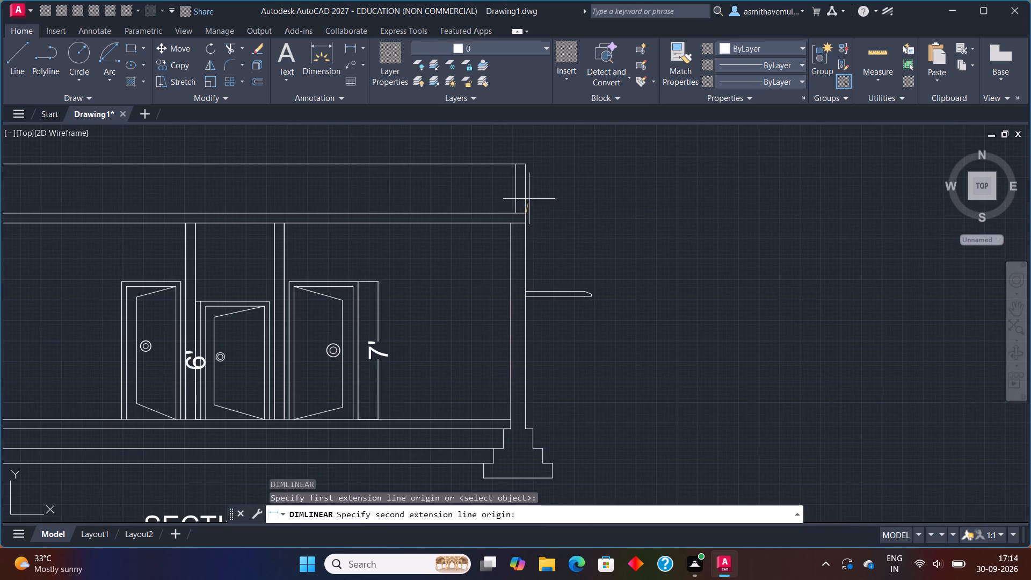
left_click(524, 164)
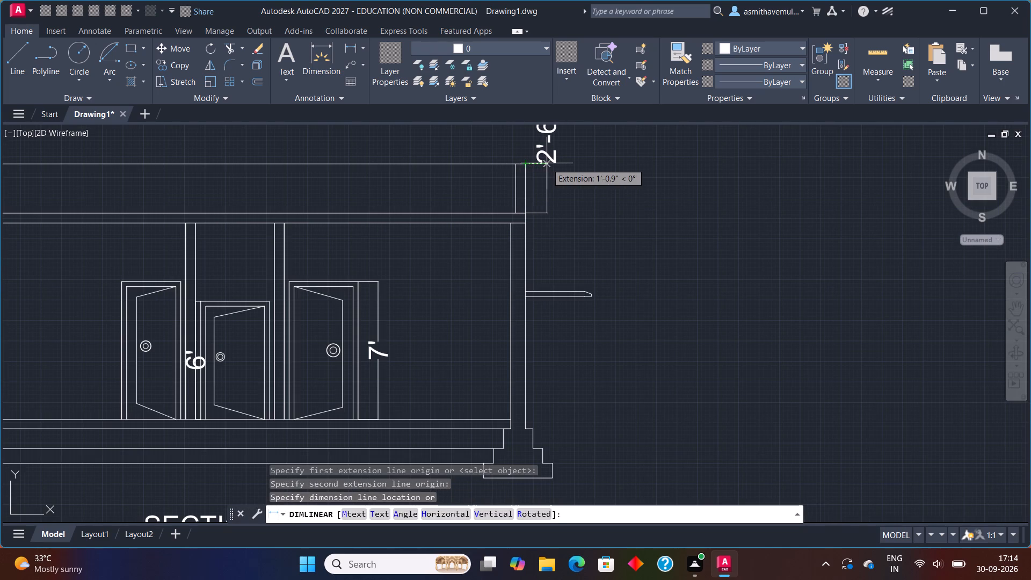
left_click(547, 163)
Add a horizontal linear dimension for the left parapet wall's thickness at its base, with the dimension line within the roof slab.
scroll(570, 198, "down", 1)
middle_click_drag(567, 200, 780, 240)
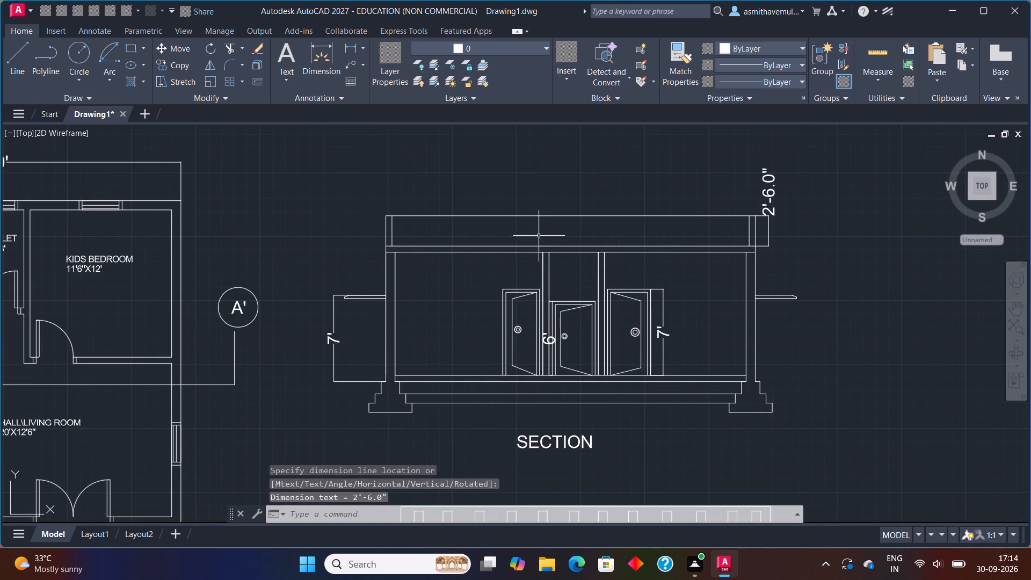
scroll(406, 239, "up", 1)
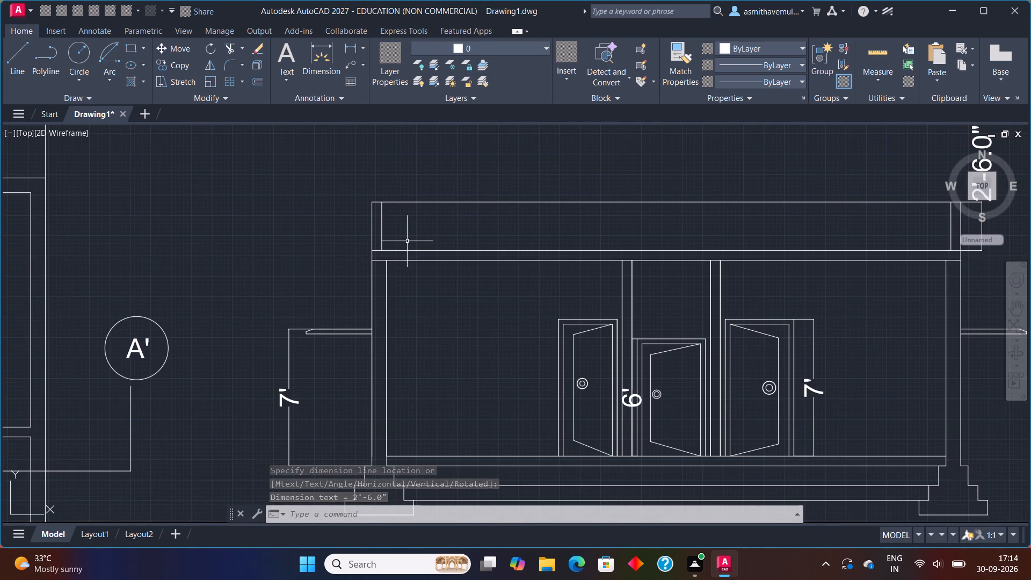
type("DLI")
key("Return")
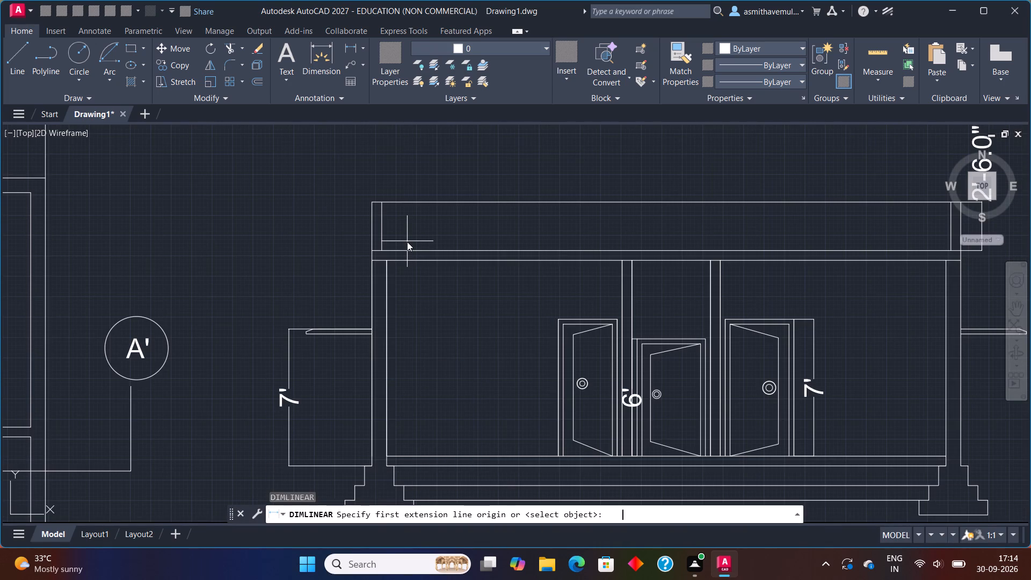
scroll(375, 254, "up", 2)
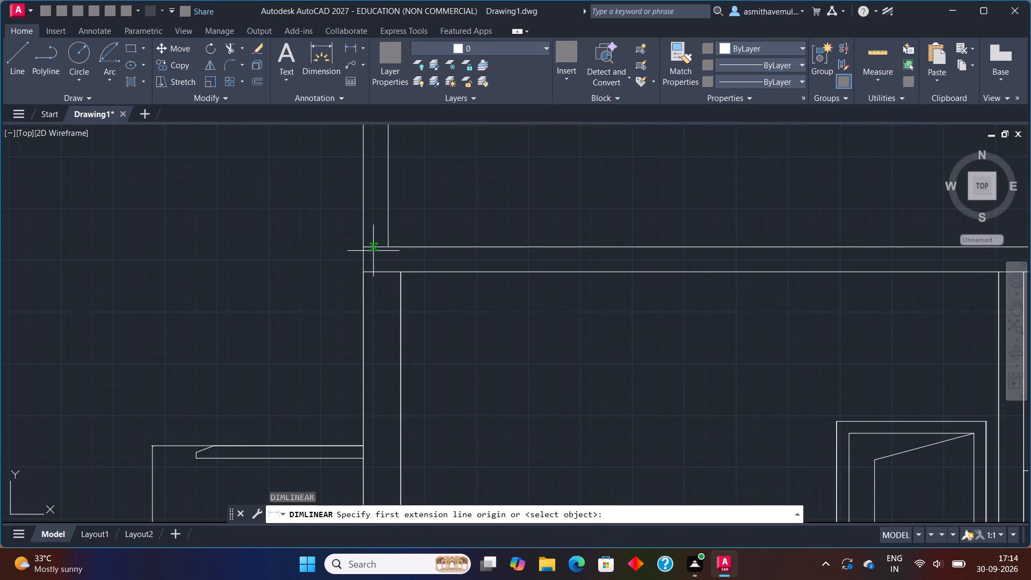
left_click(366, 248)
left_click(385, 245)
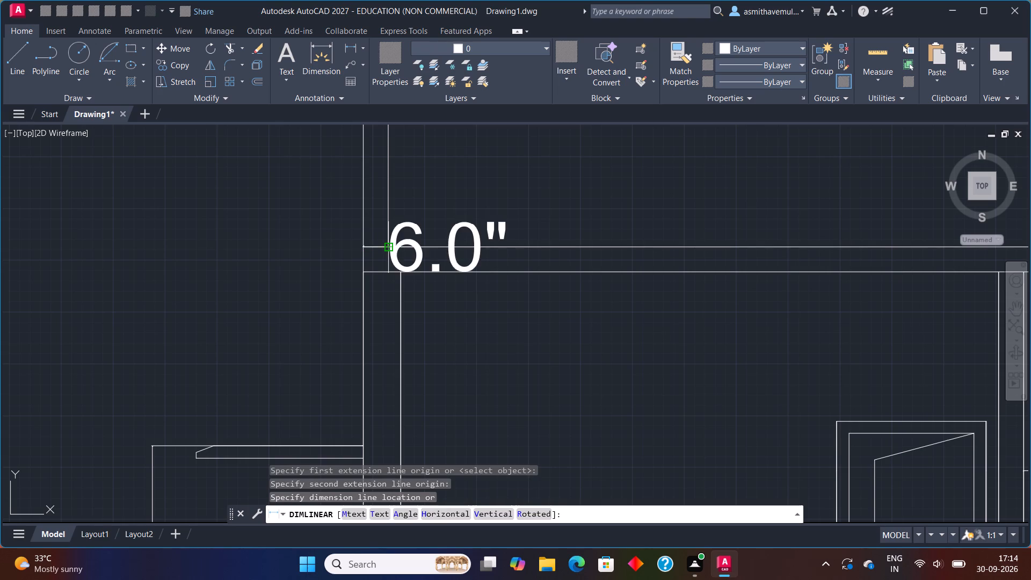
left_click(351, 259)
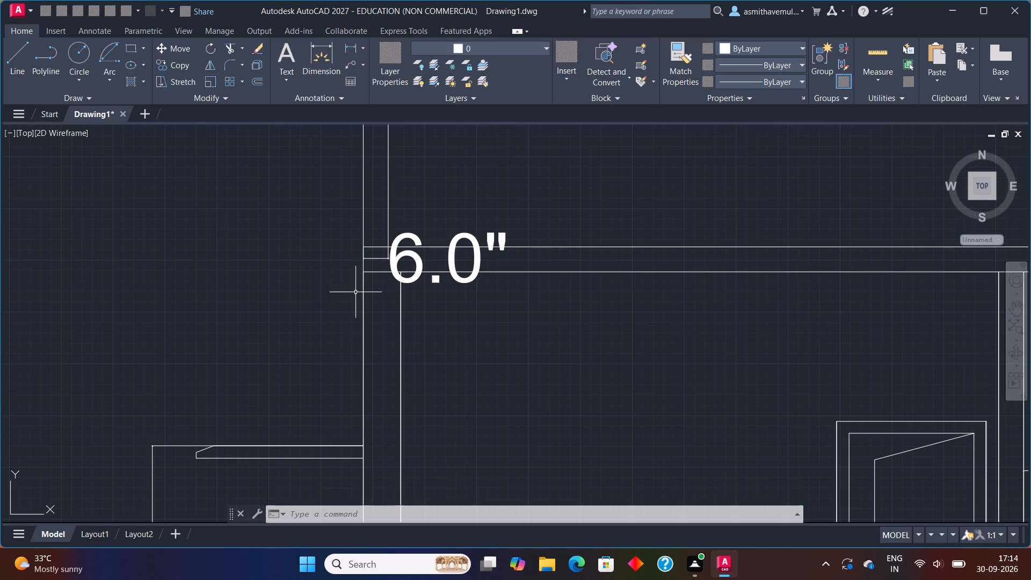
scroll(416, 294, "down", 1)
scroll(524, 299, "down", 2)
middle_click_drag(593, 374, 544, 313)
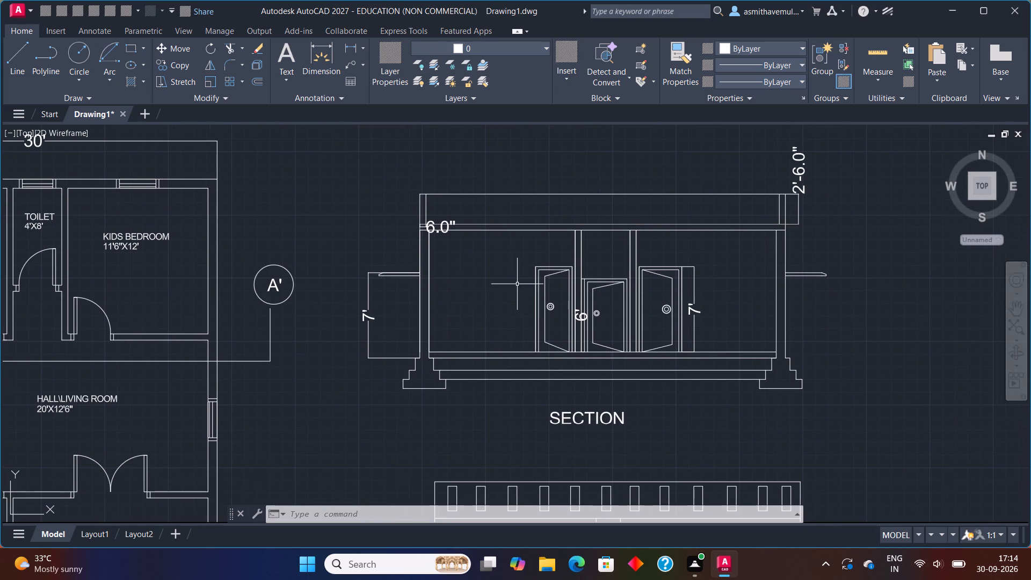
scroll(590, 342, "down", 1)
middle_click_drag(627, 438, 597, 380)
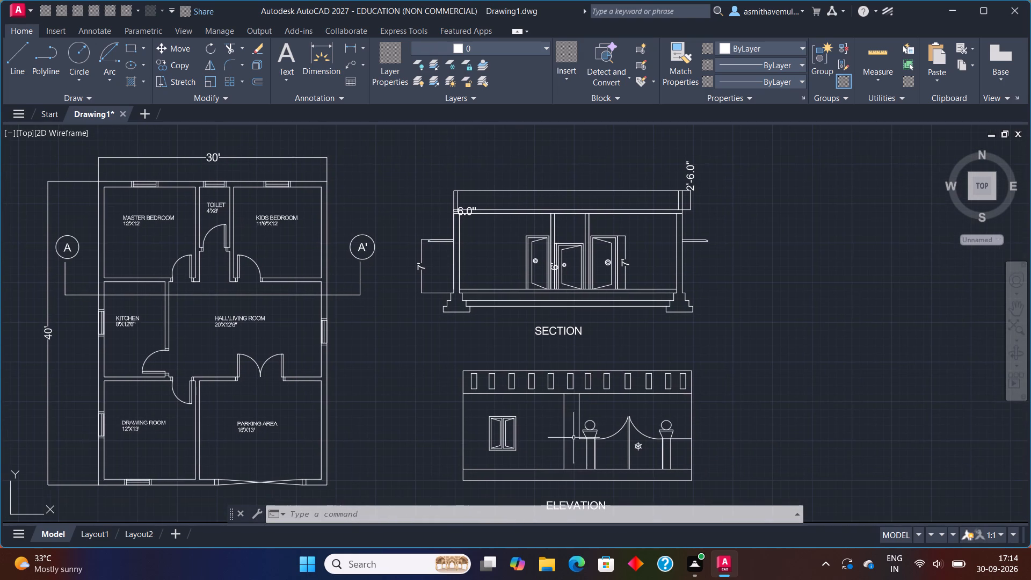
Add a vertical linear dimension from the elevation's plinth top to the window's bottom edge, placed just right of the window.
middle_click_drag(563, 467, 496, 360)
scroll(496, 359, "up", 2)
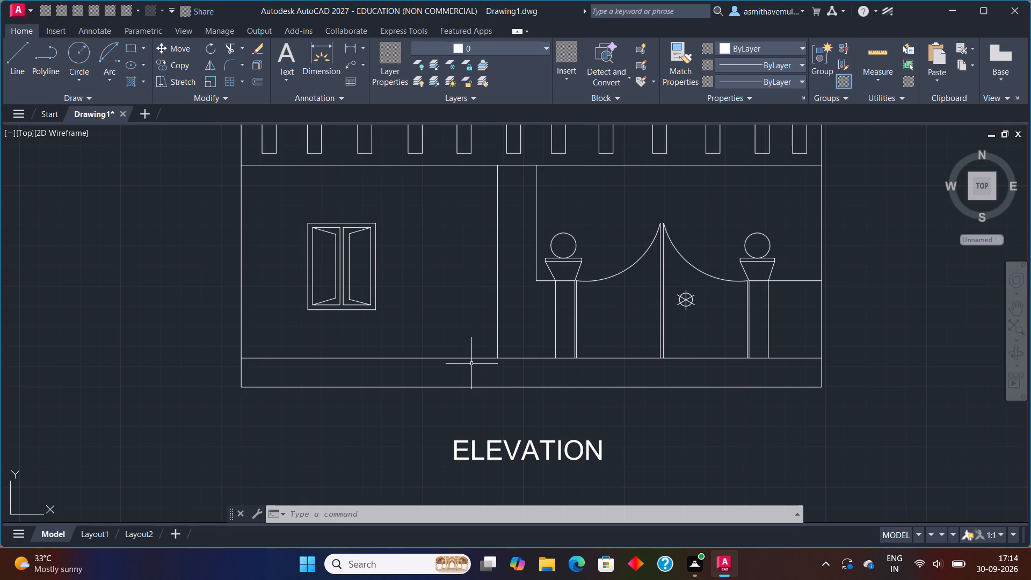
type("DLI")
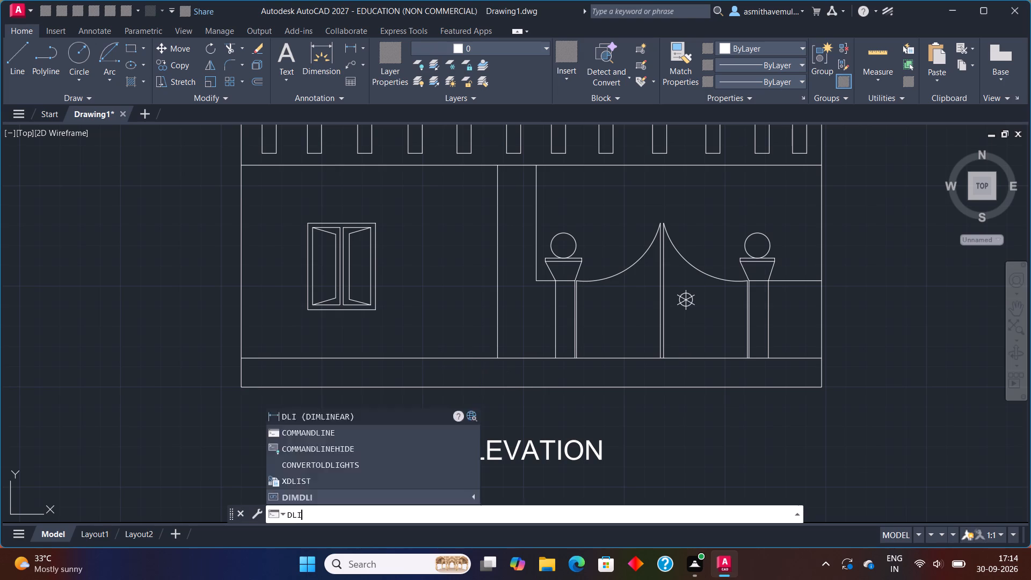
key("Return")
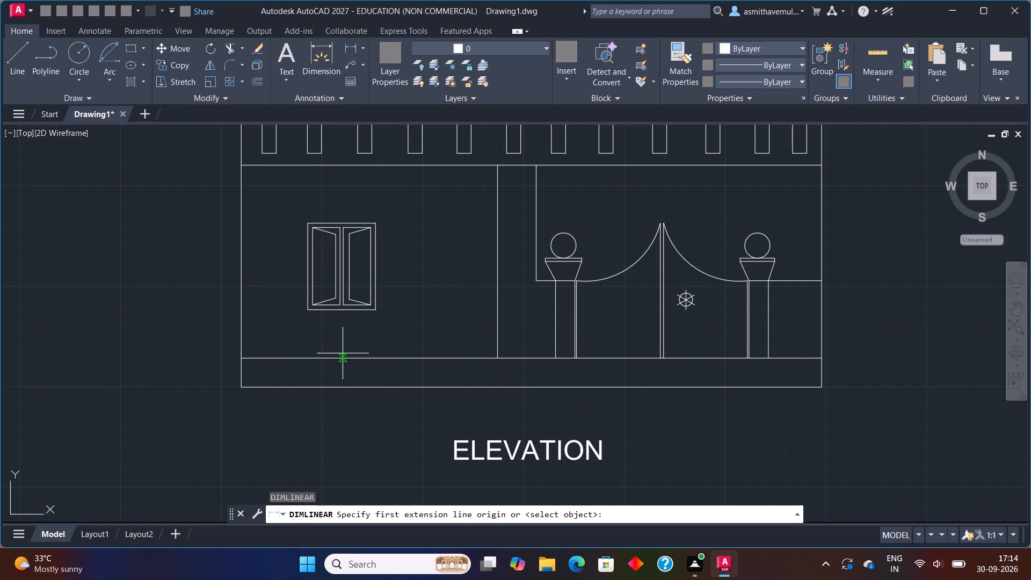
left_click(343, 360)
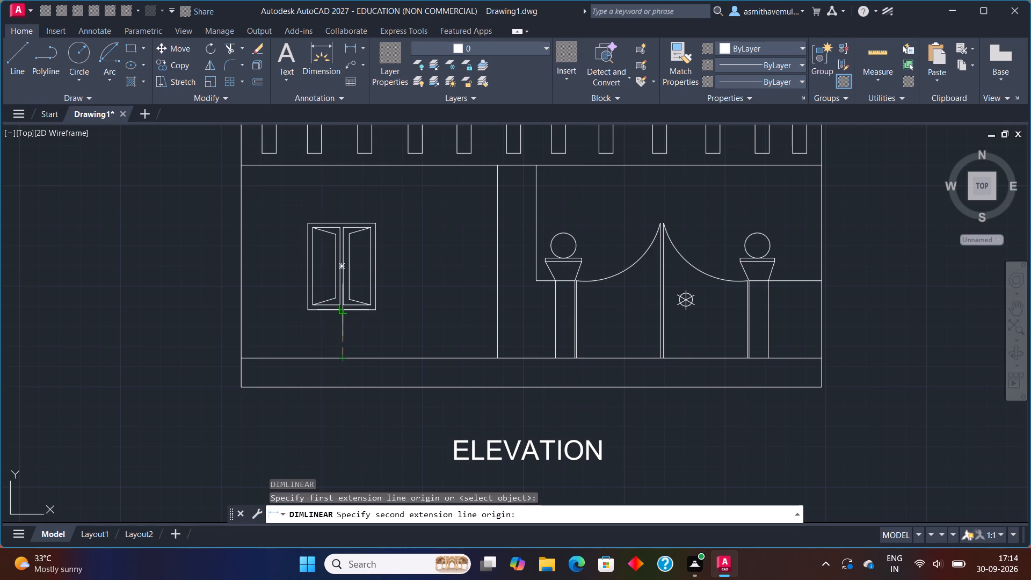
left_click(342, 310)
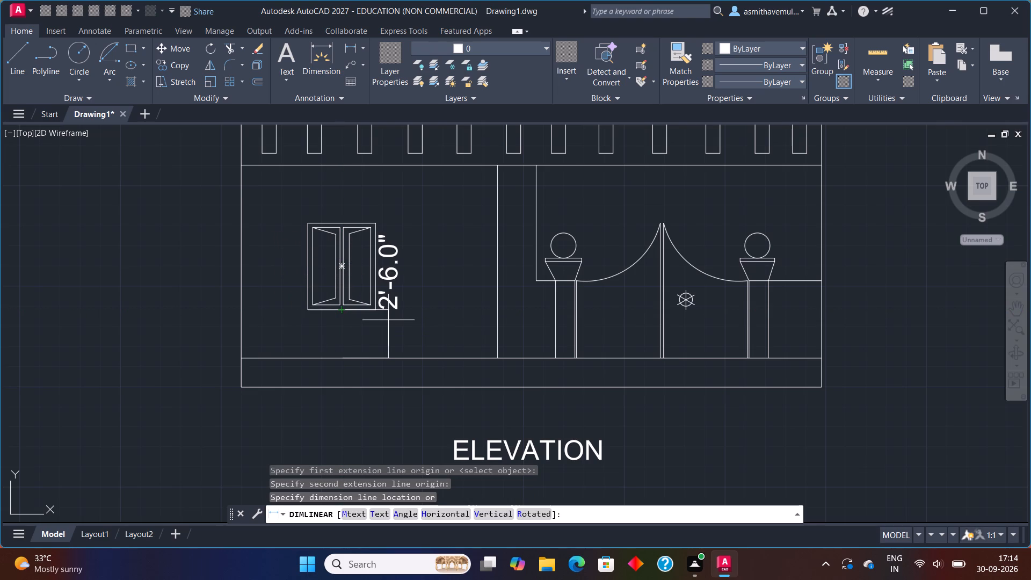
left_click(393, 321)
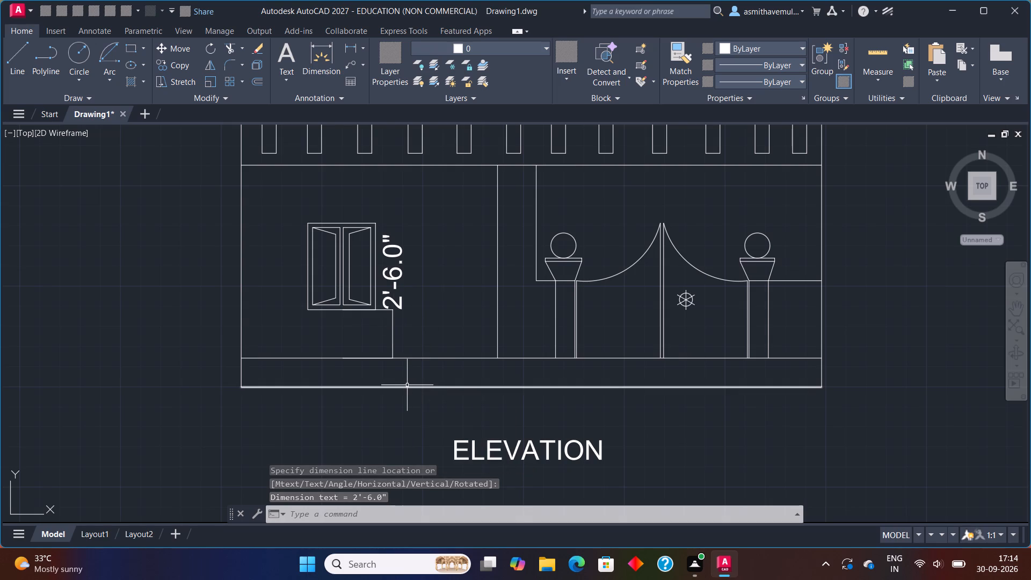
Add a vertical linear dimension for the elevation window's height along its left edge, placed between the window and the outer wall.
type("DLI")
key("Return")
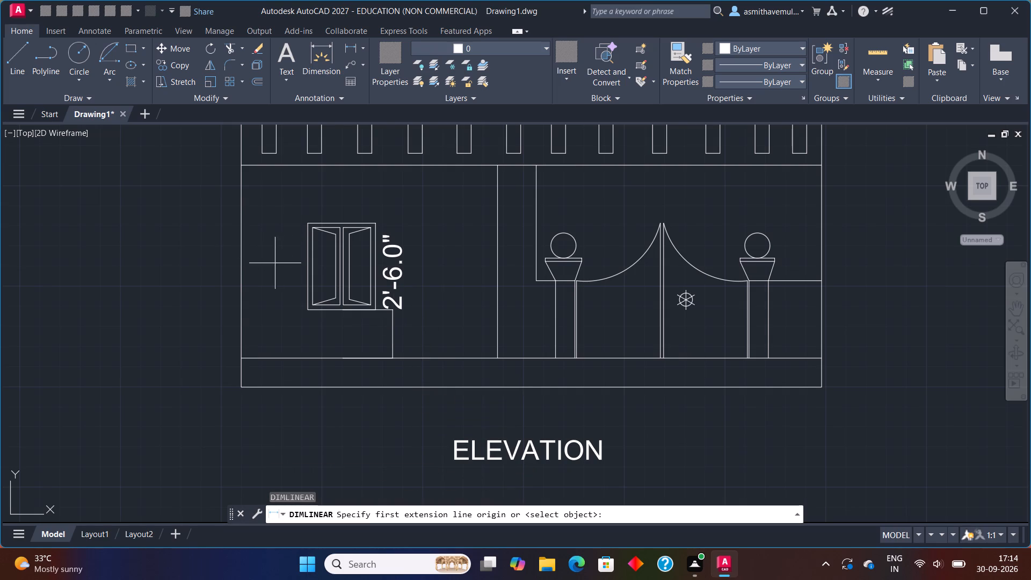
scroll(284, 273, "up", 1)
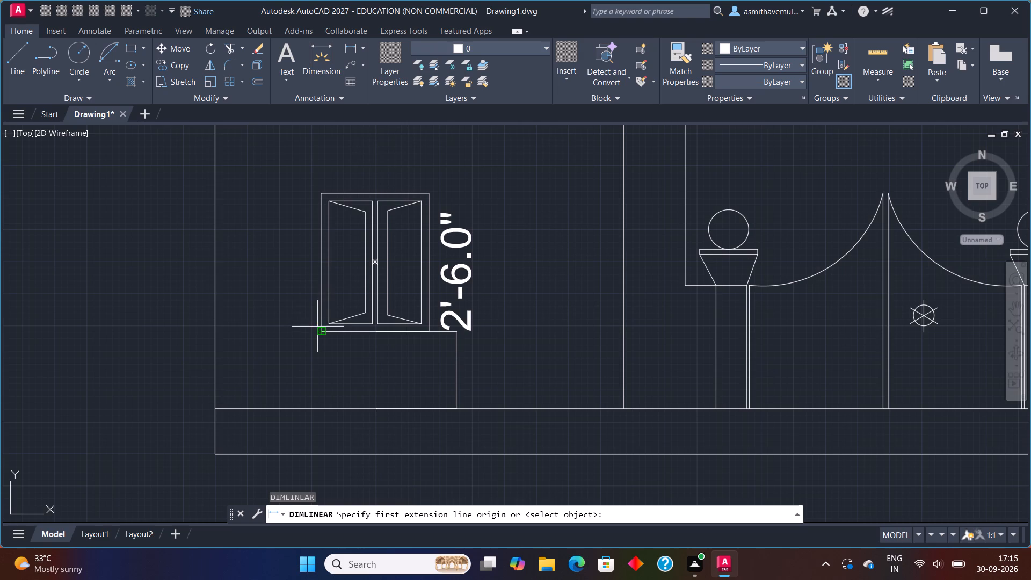
left_click(321, 331)
left_click(323, 194)
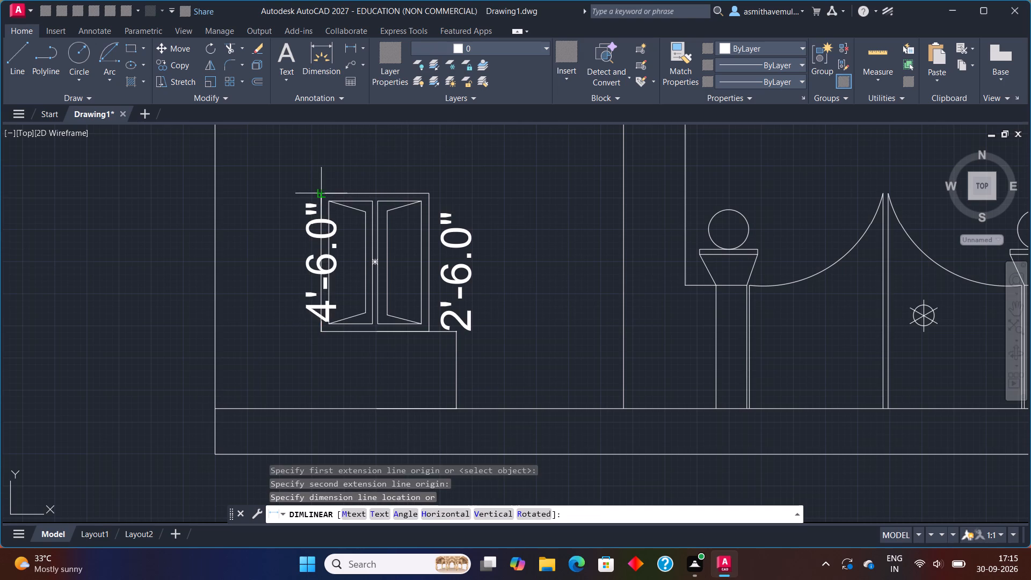
left_click(273, 192)
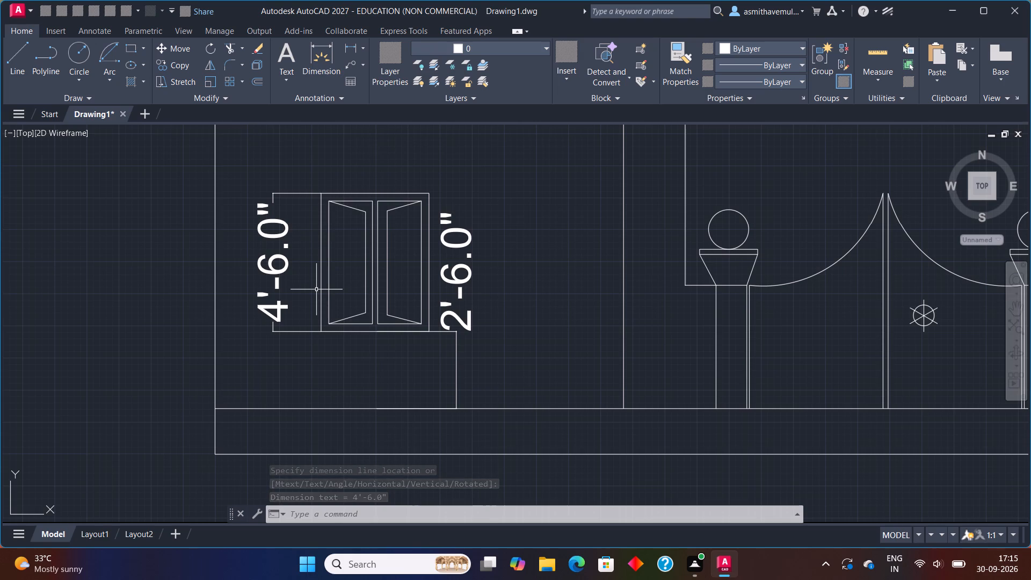
Add a vertical linear dimension for the elevation's wall height, from plinth top to parapet base, placed outside the right wall.
scroll(563, 277, "down", 1)
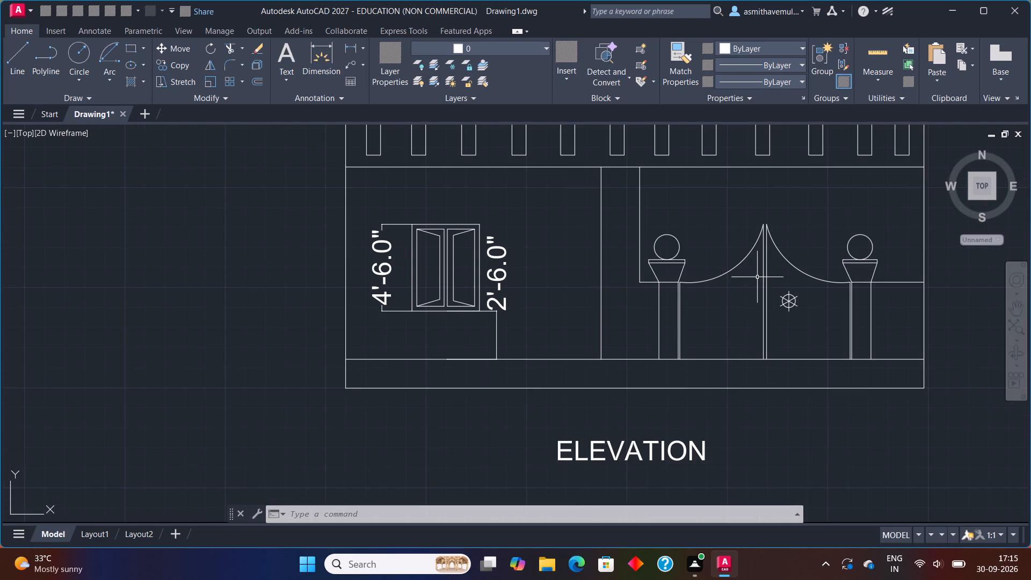
middle_click_drag(756, 276, 567, 340)
middle_click_drag(728, 277, 669, 283)
type("DLI")
key("Return")
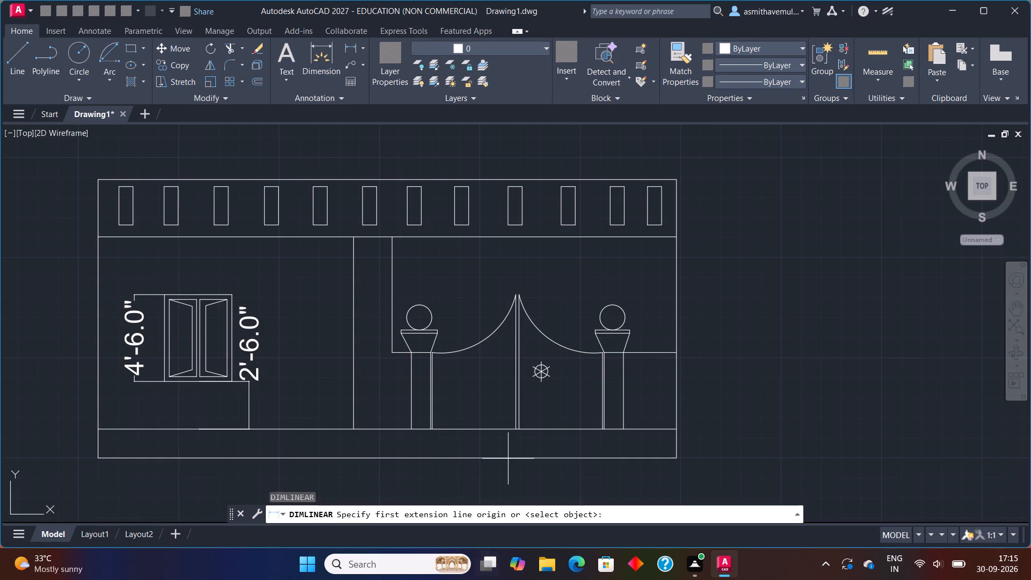
left_click(677, 432)
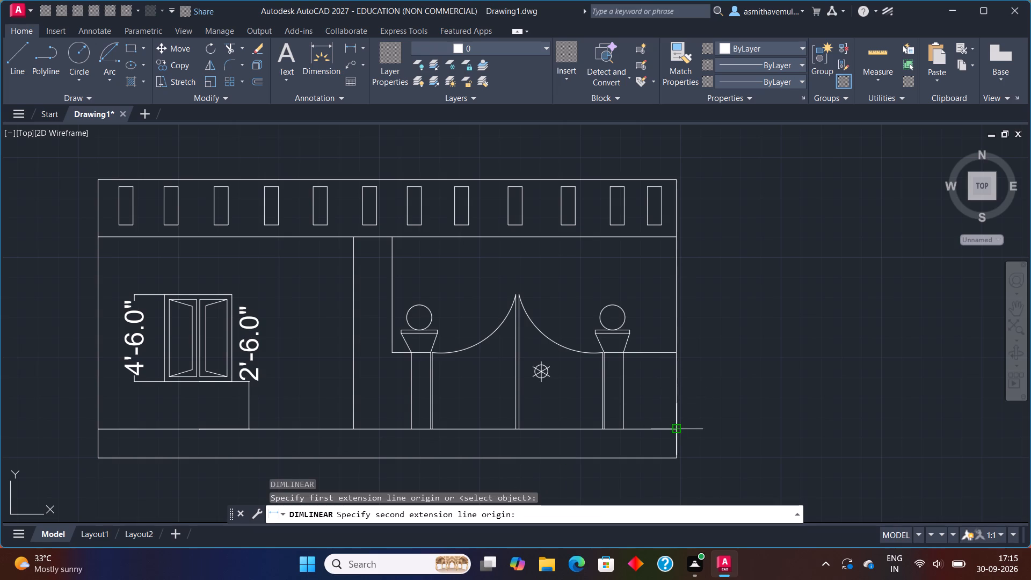
left_click(677, 234)
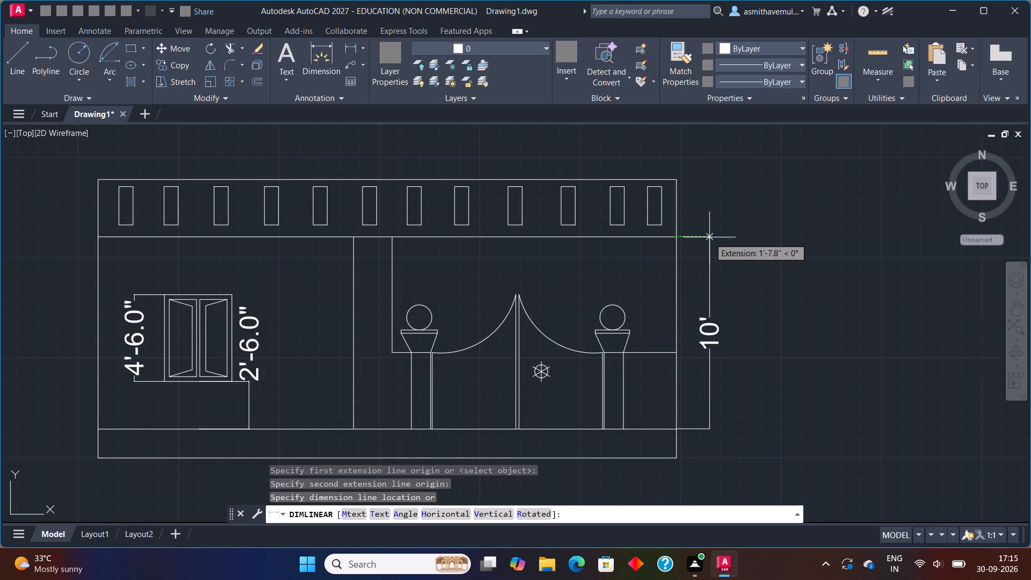
left_click(709, 238)
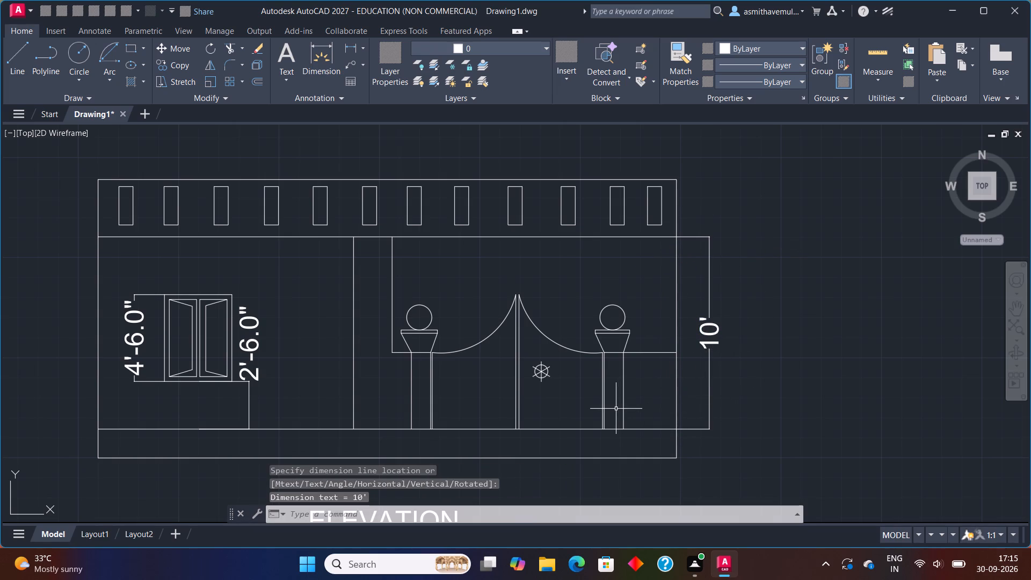
Add a horizontal linear dimension for the elevation's overall width along the plinth's bottom edge, placed between the plinth and the title.
scroll(612, 412, "down", 1)
middle_click_drag(568, 440, 581, 284)
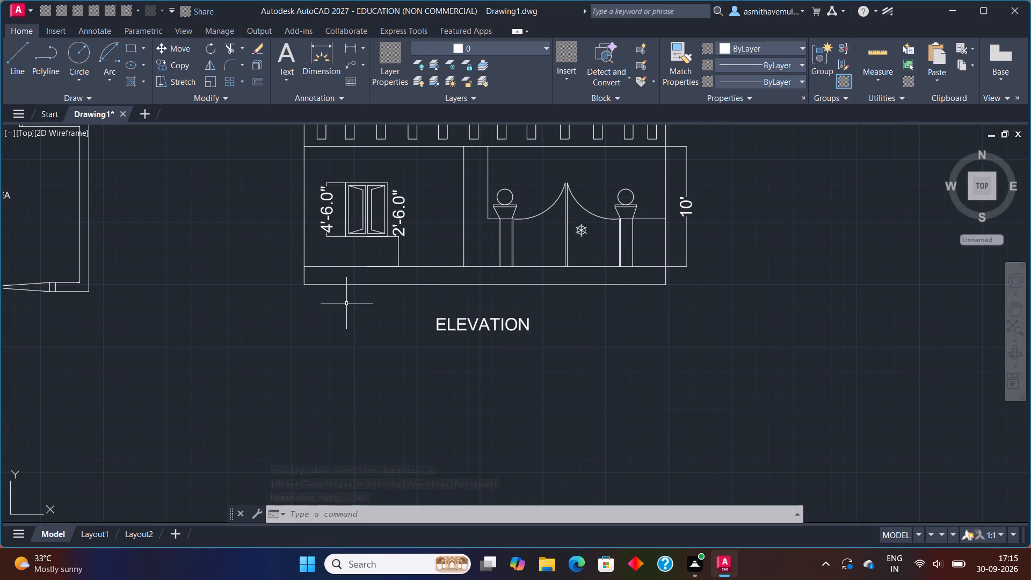
type("DLI")
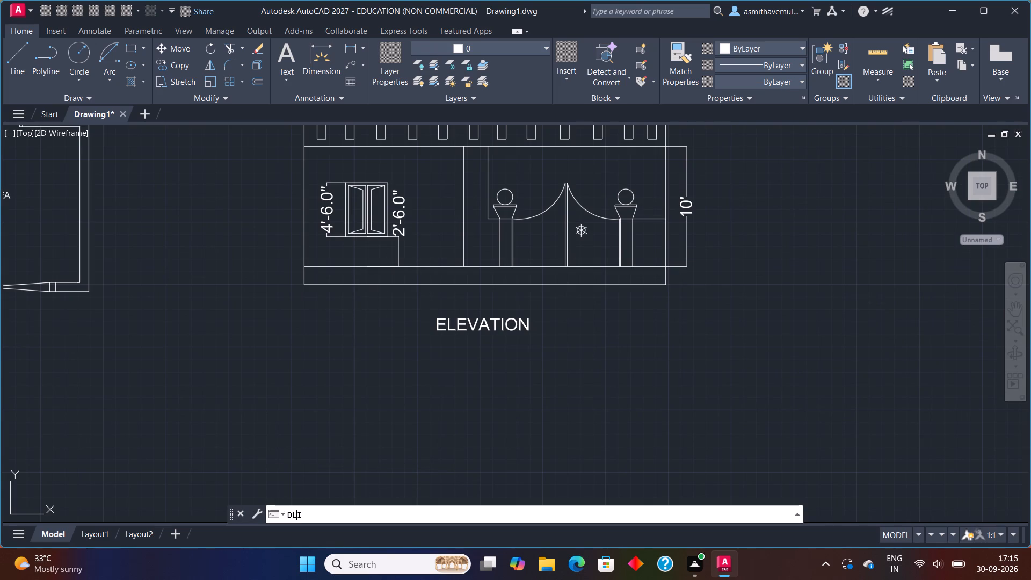
key("Return")
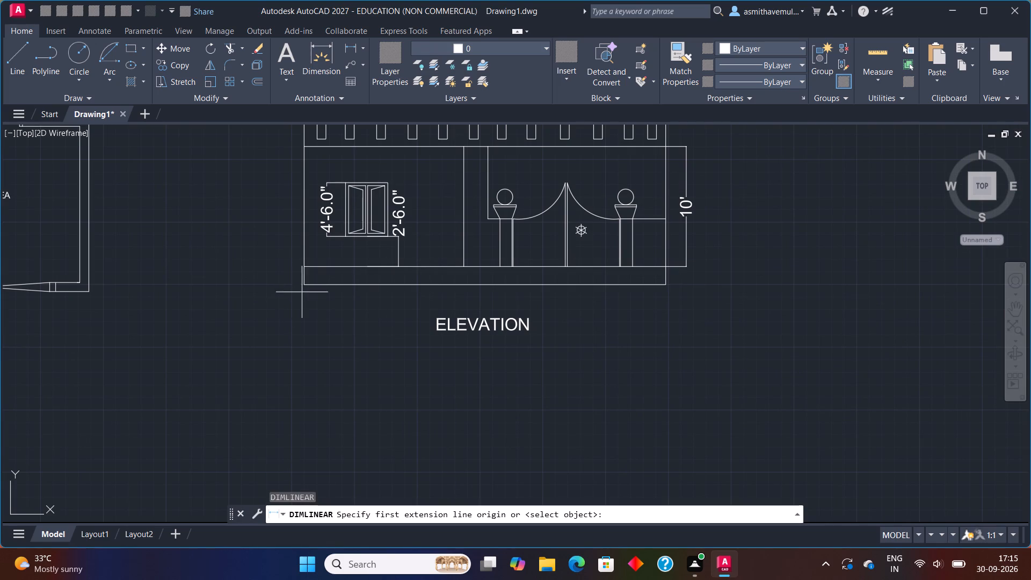
left_click(307, 285)
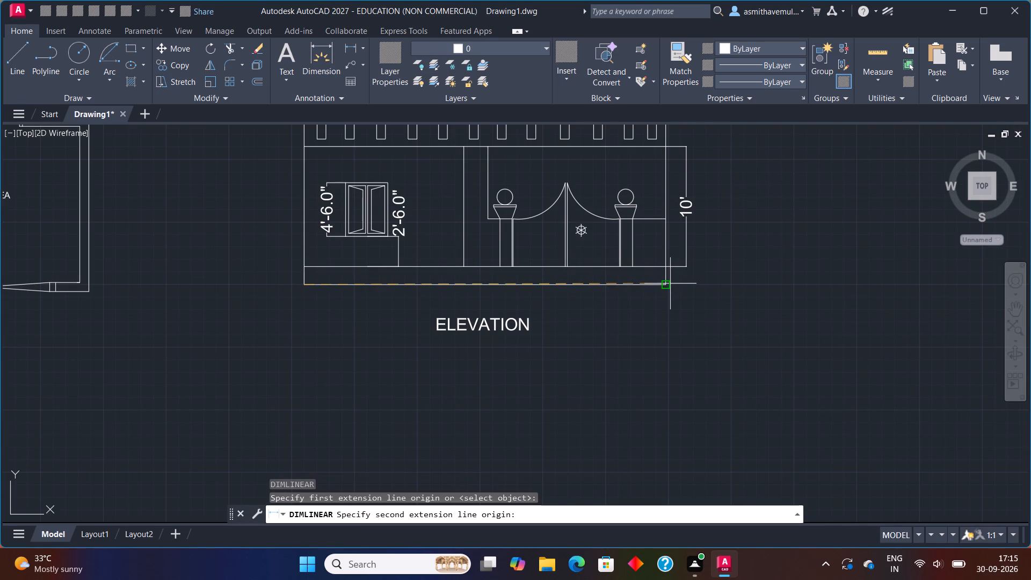
left_click(667, 284)
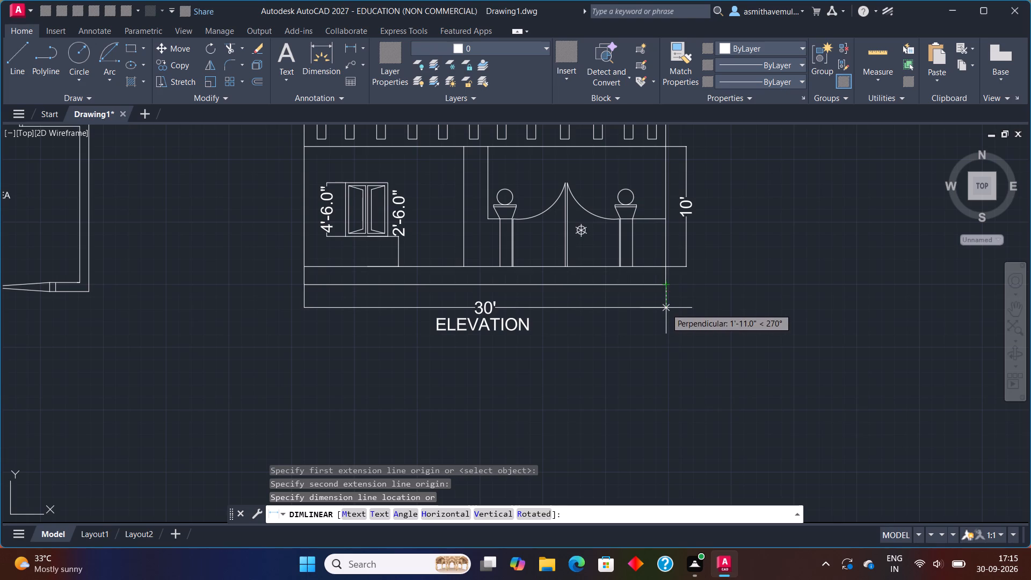
left_click(666, 308)
Move the ELEVATION title straight down, clear of the overall width dimension.
left_click(527, 326)
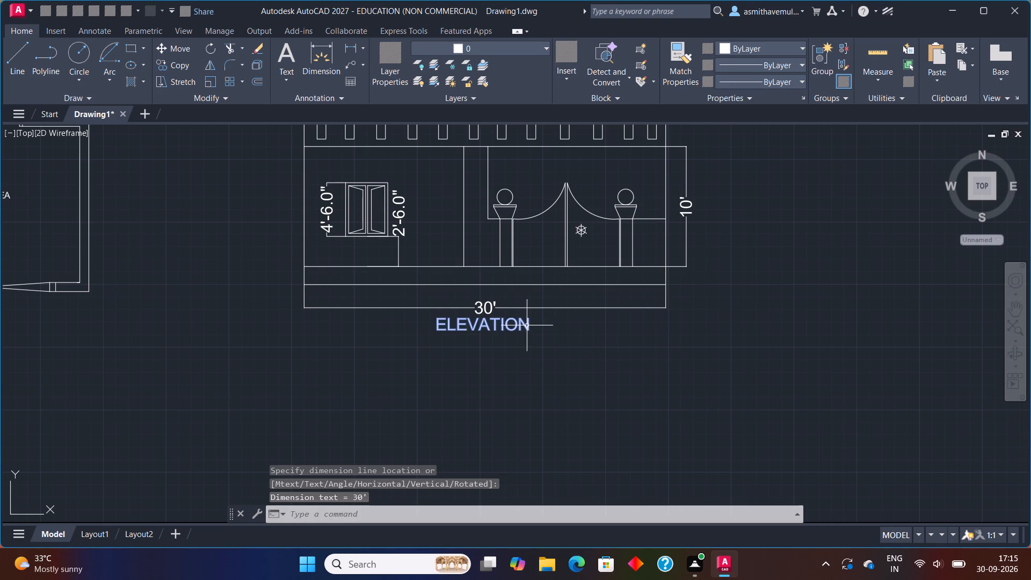
key("m")
key("Return")
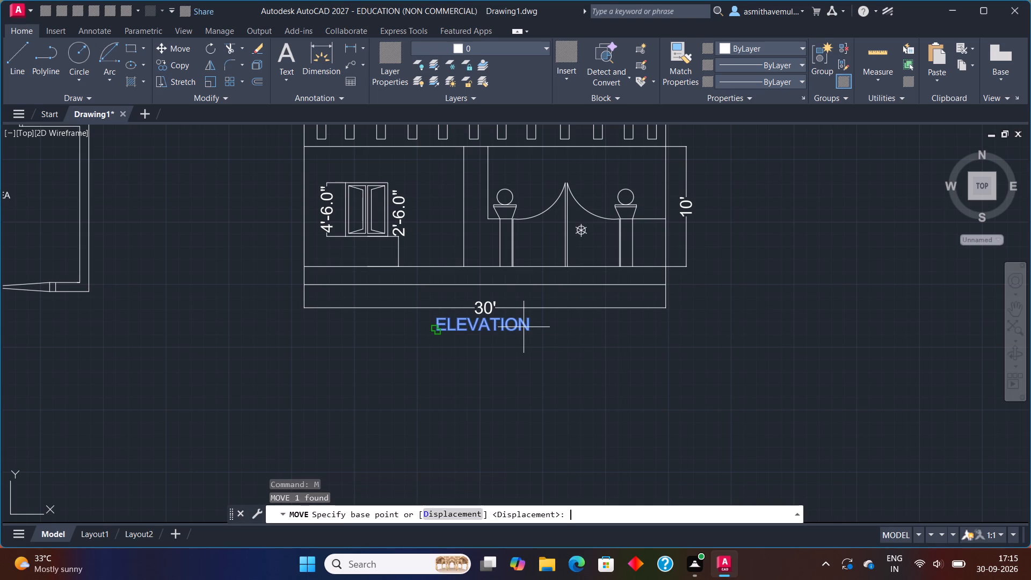
left_click(441, 328)
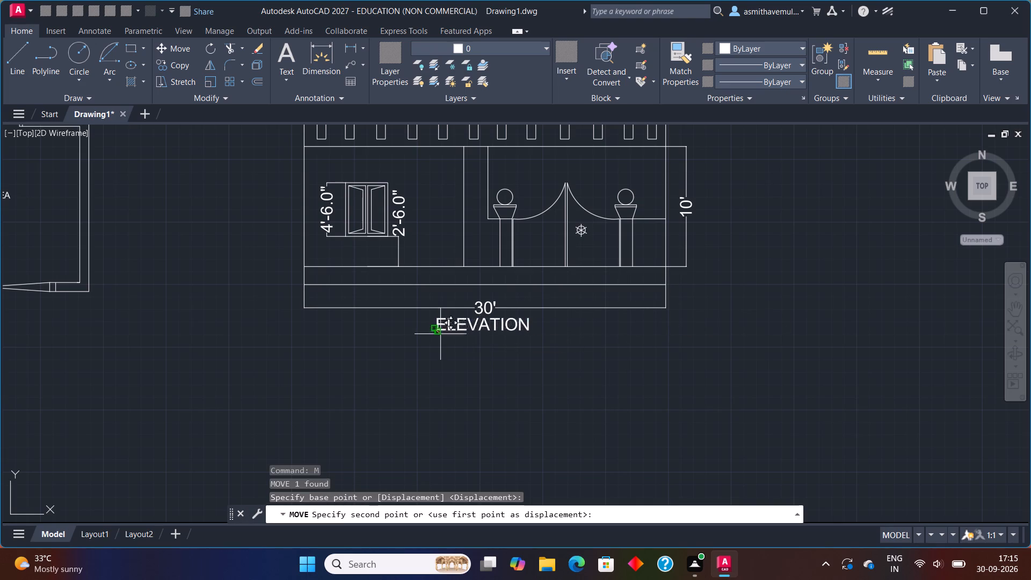
left_click(440, 349)
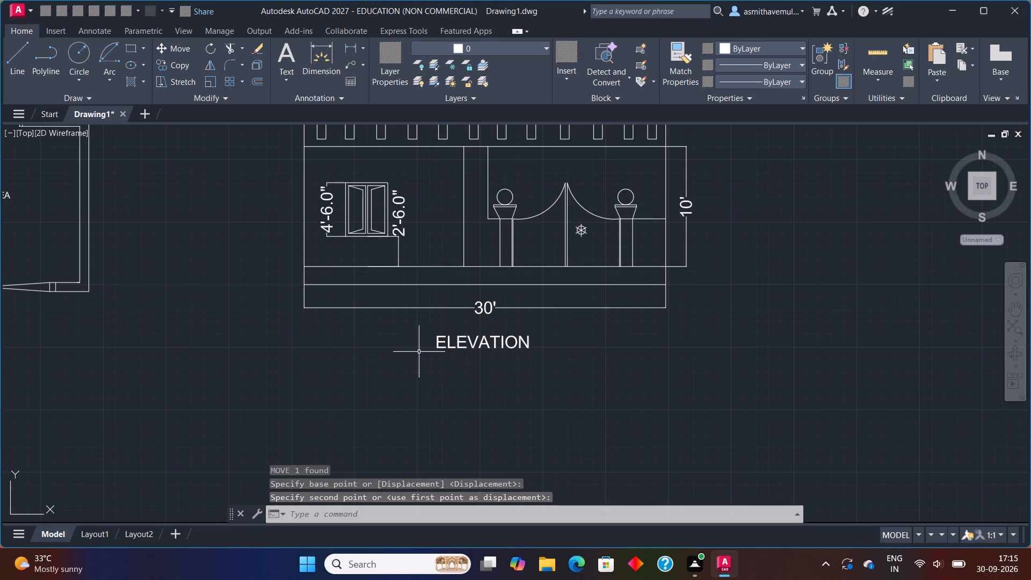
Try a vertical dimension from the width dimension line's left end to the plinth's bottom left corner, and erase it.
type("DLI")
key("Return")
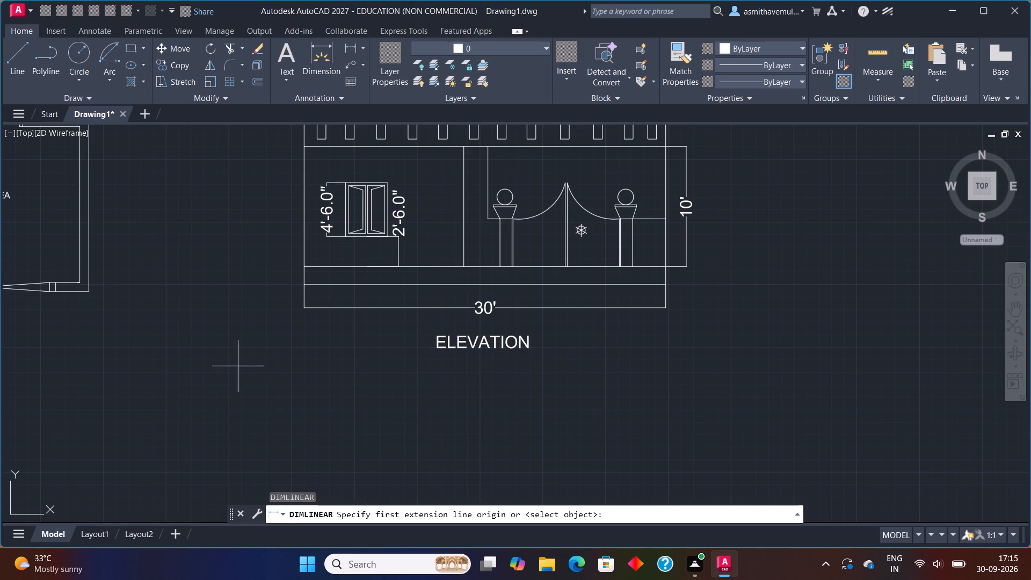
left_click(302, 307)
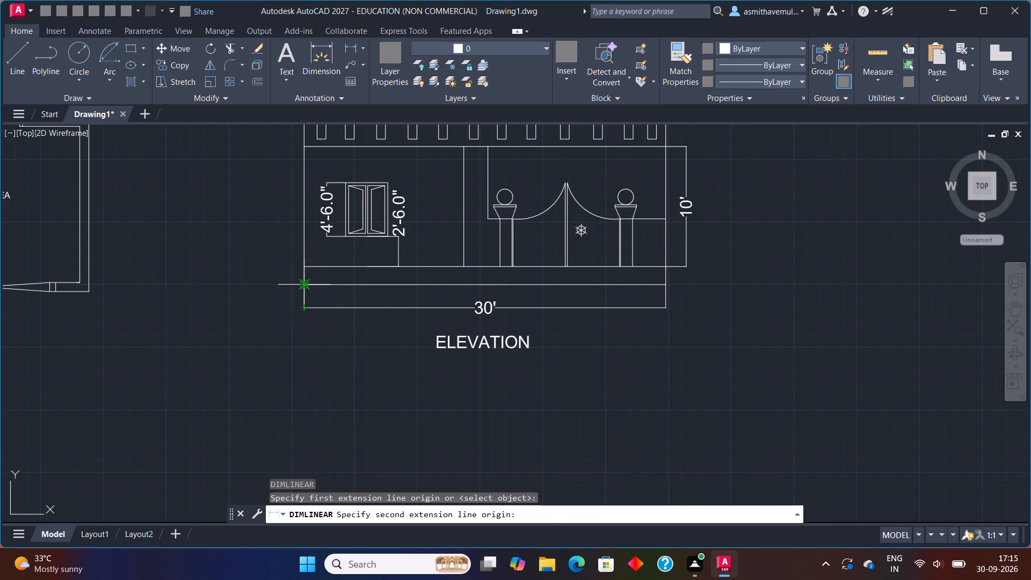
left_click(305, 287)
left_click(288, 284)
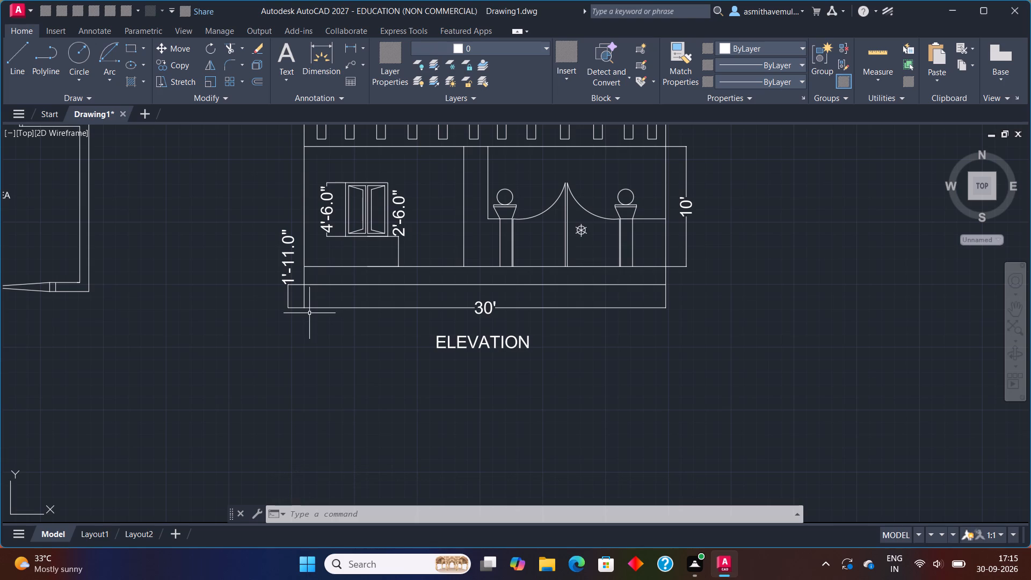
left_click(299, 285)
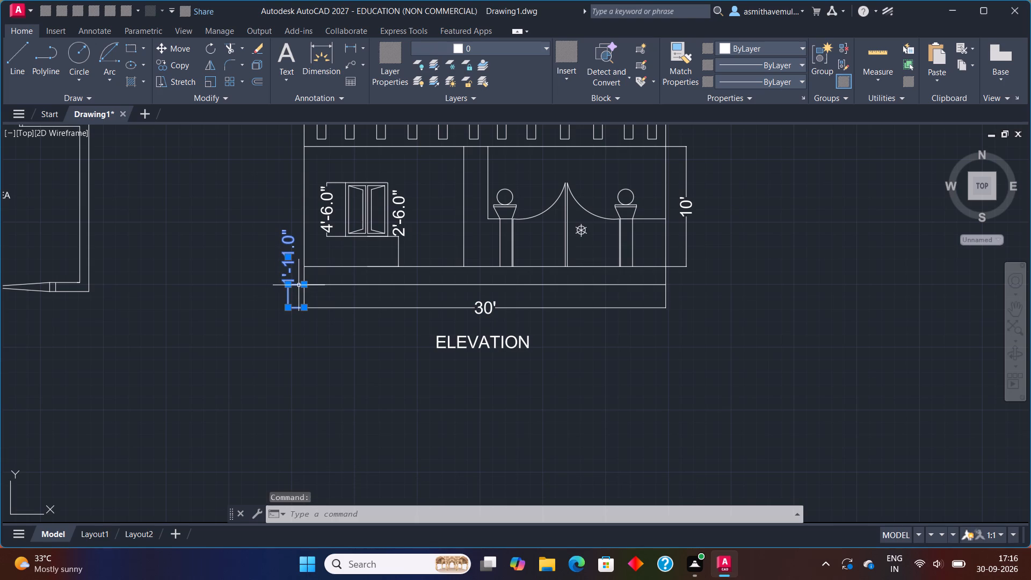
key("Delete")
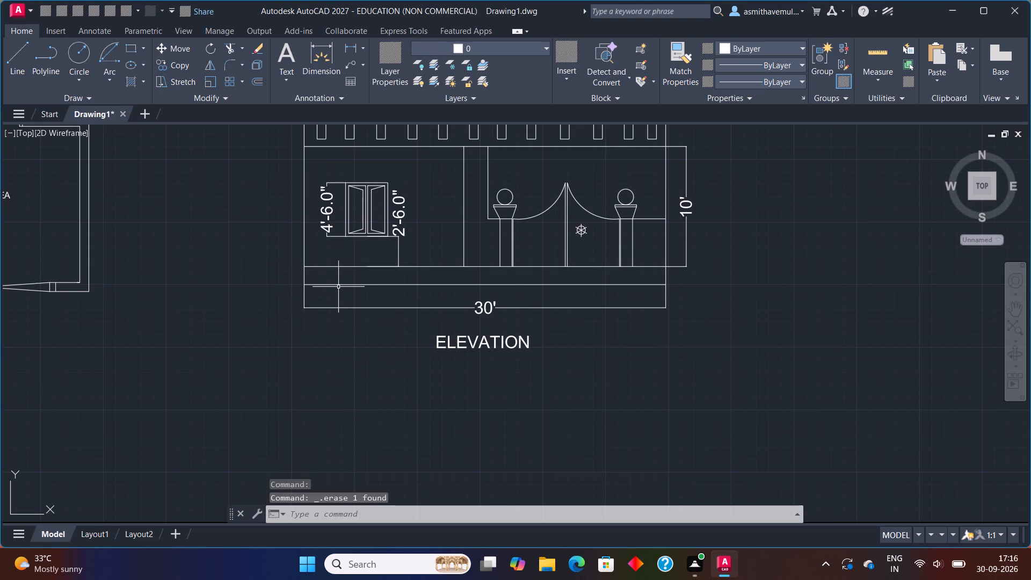
Add a vertical linear dimension for the plinth's height at its left end, placed just outside the elevation's left wall.
scroll(336, 265, "up", 1)
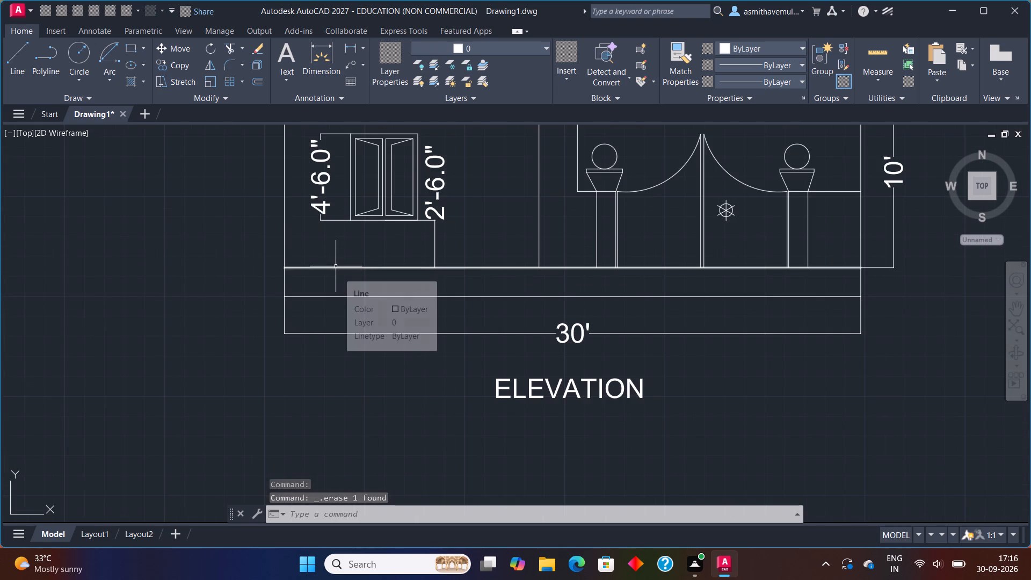
type("DLI")
key("Return")
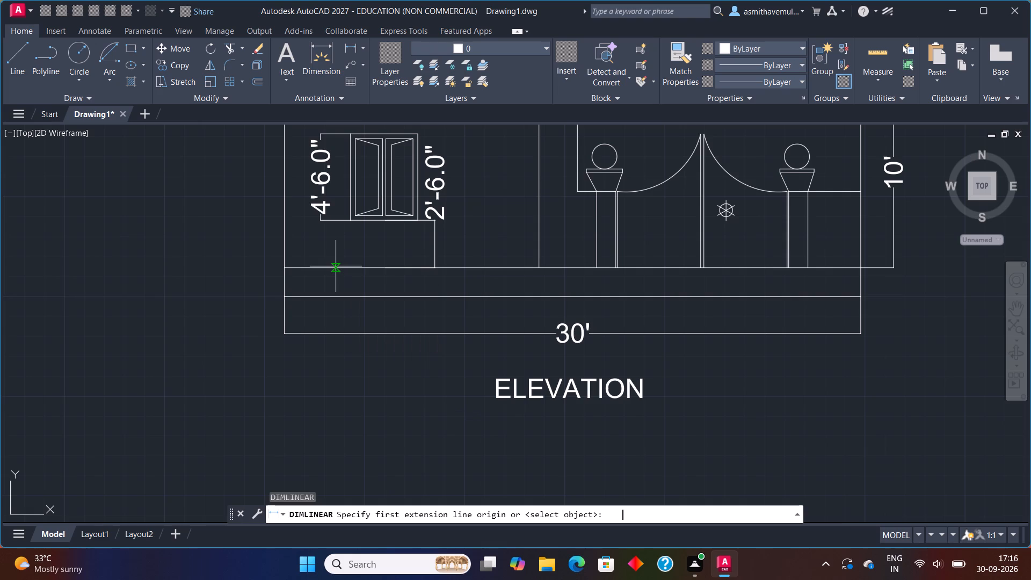
left_click(286, 293)
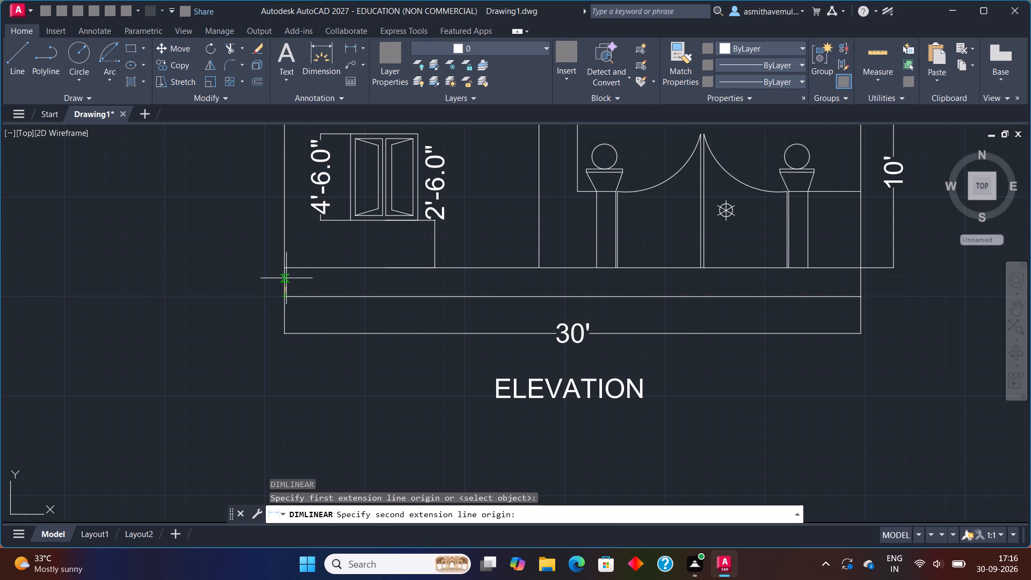
left_click(282, 267)
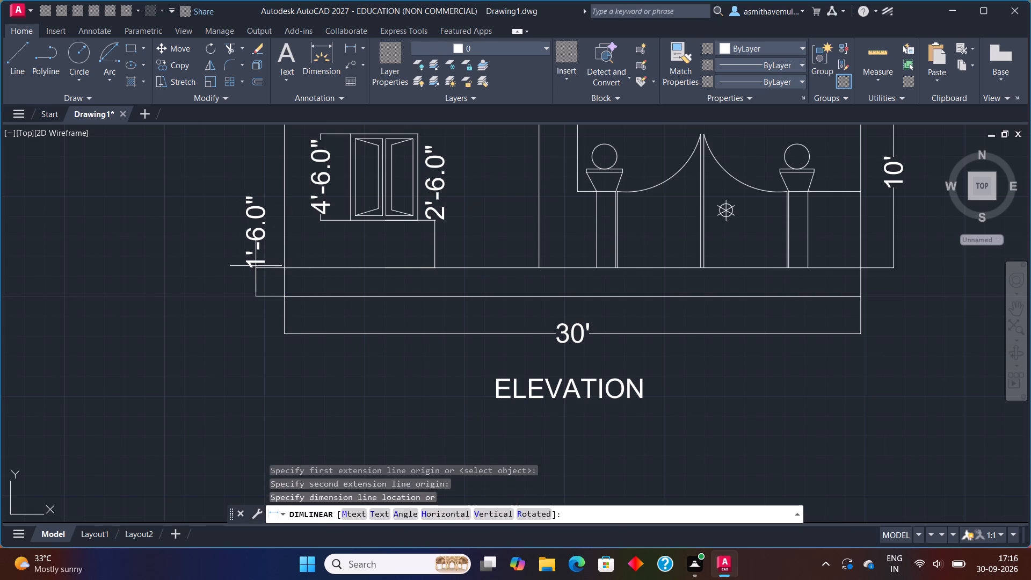
left_click(256, 266)
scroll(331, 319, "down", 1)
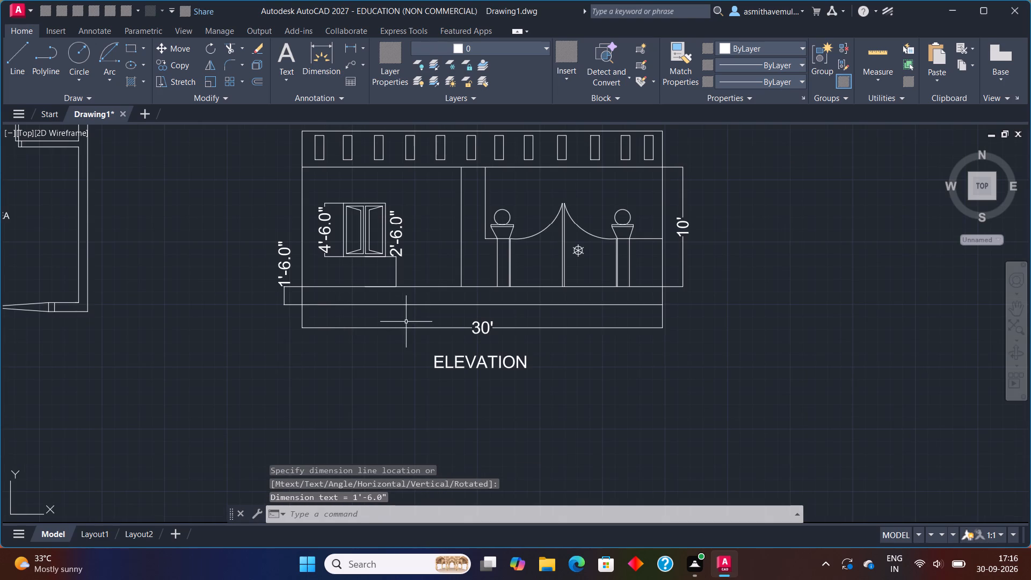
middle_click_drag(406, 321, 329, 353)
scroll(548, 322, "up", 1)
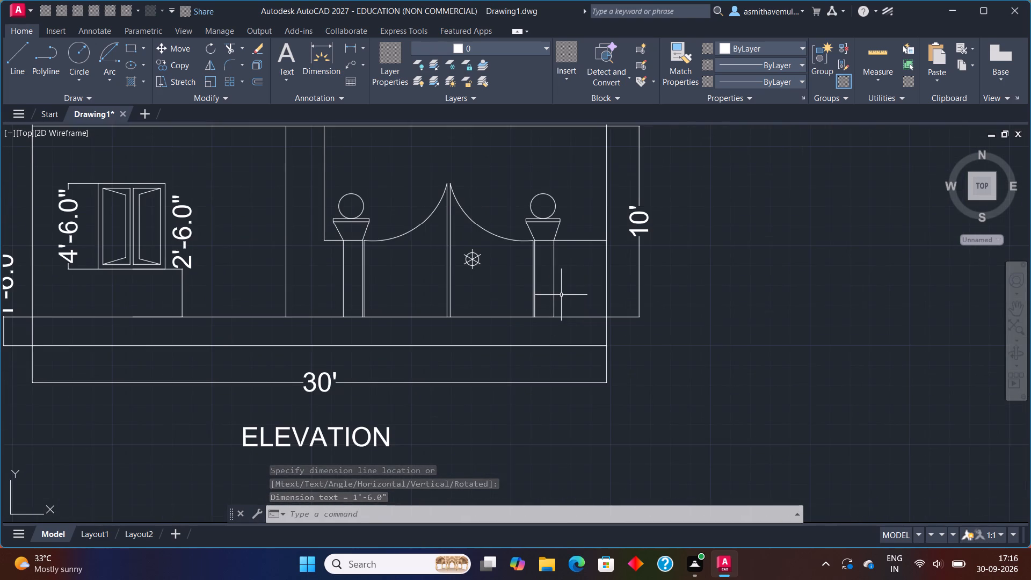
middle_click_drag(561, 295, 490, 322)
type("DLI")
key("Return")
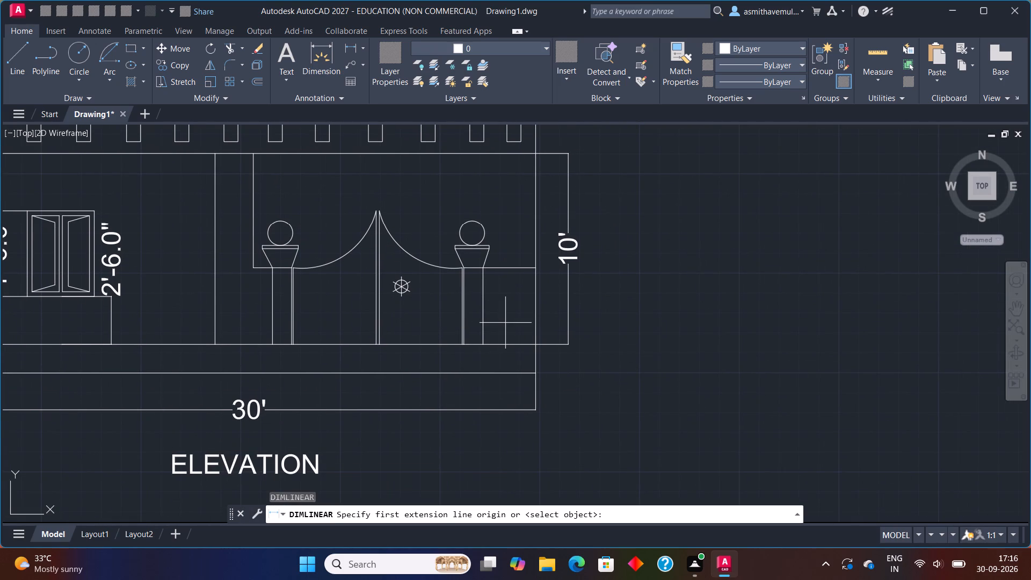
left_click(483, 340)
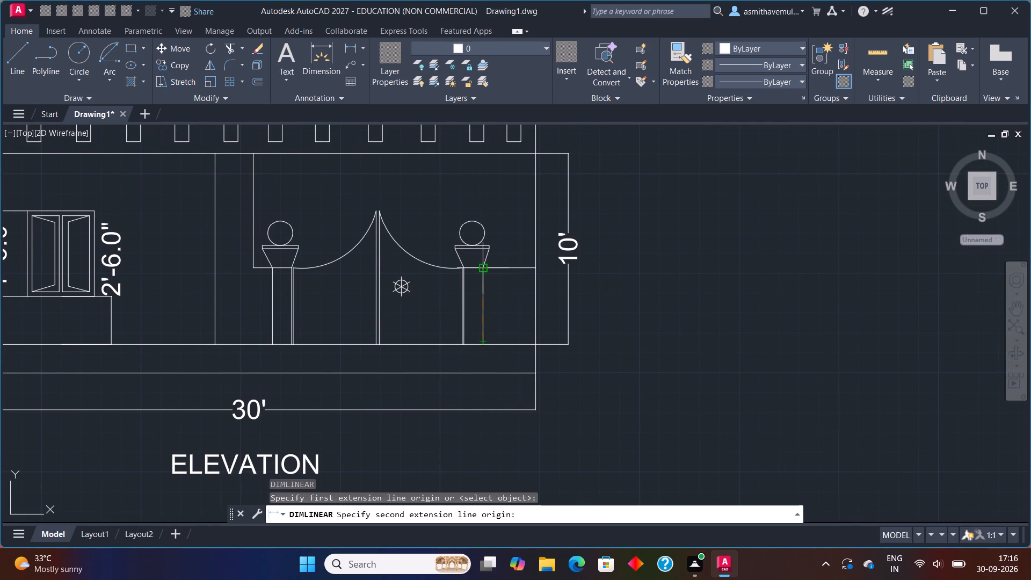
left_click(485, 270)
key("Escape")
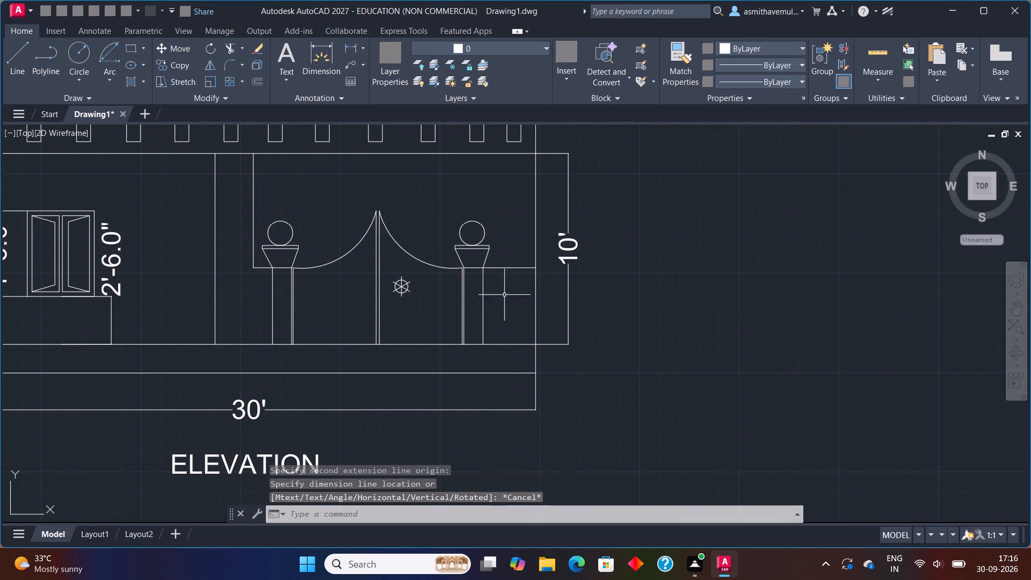
Add a vertical linear dimension for the right gate pillar's shaft, from the plinth top to the shaft's top, placed just outside the pillar.
scroll(504, 304, "up", 1)
type("DLI")
key("Return")
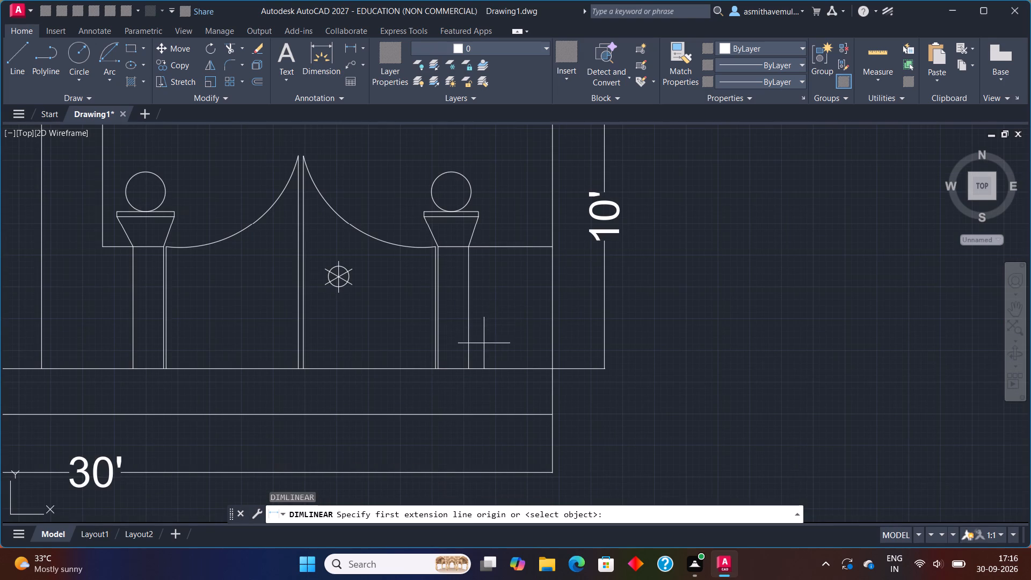
left_click(470, 369)
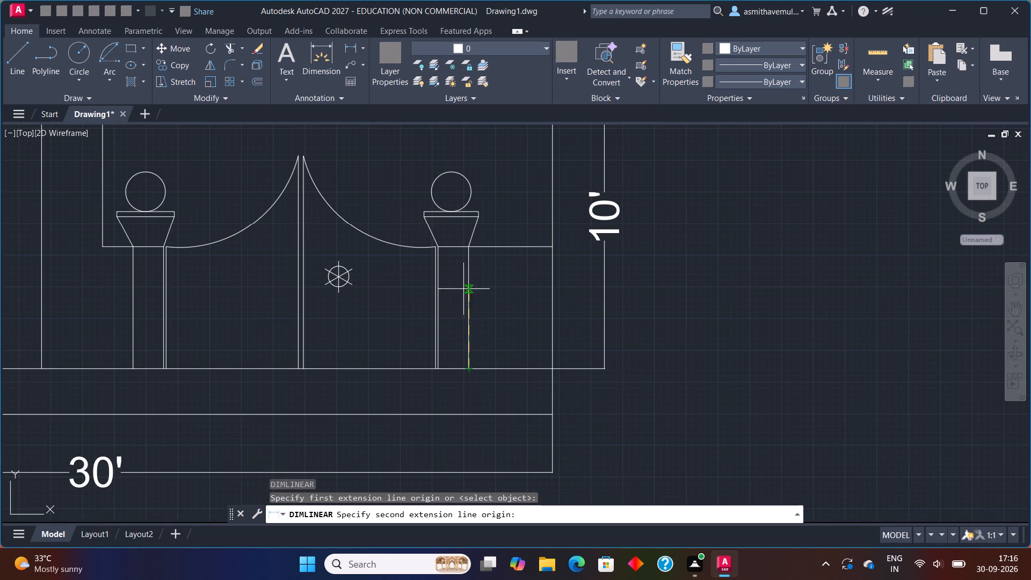
left_click(468, 249)
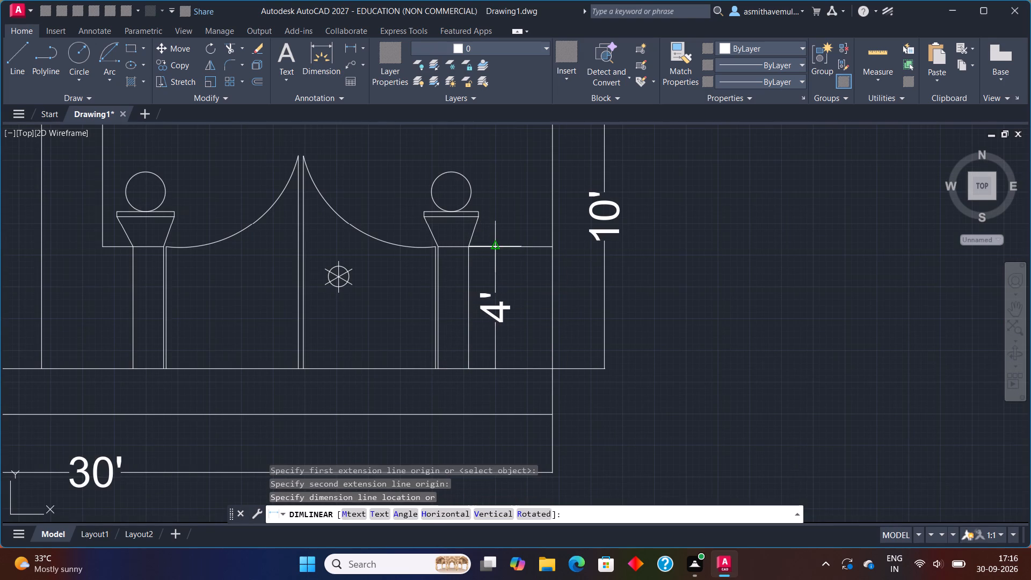
left_click(492, 247)
Add a vertical linear dimension for the elevation's parapet height at its left end, placed just outside the parapet.
scroll(530, 308, "down", 1)
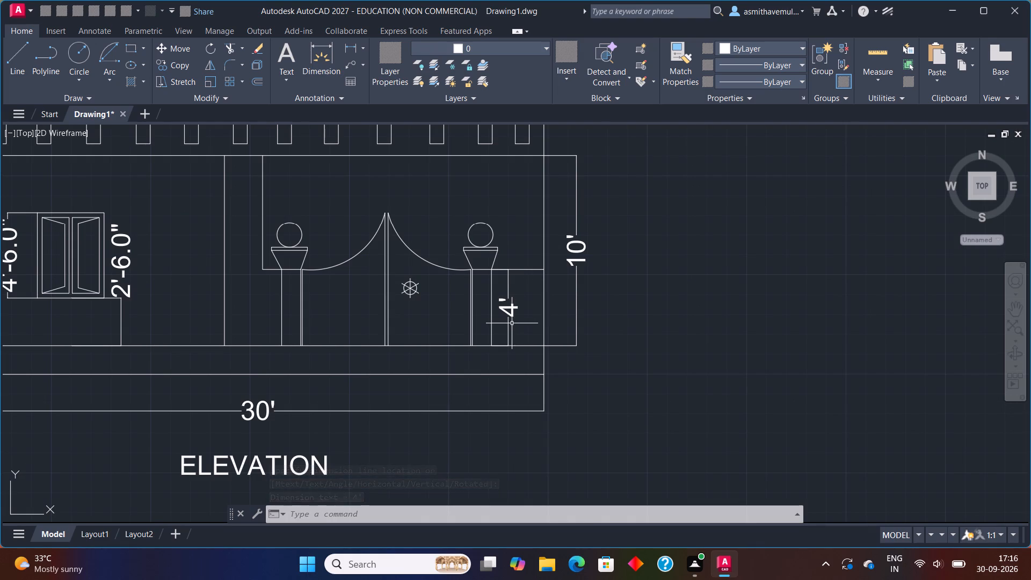
scroll(472, 325, "down", 1)
middle_click_drag(395, 303, 495, 357)
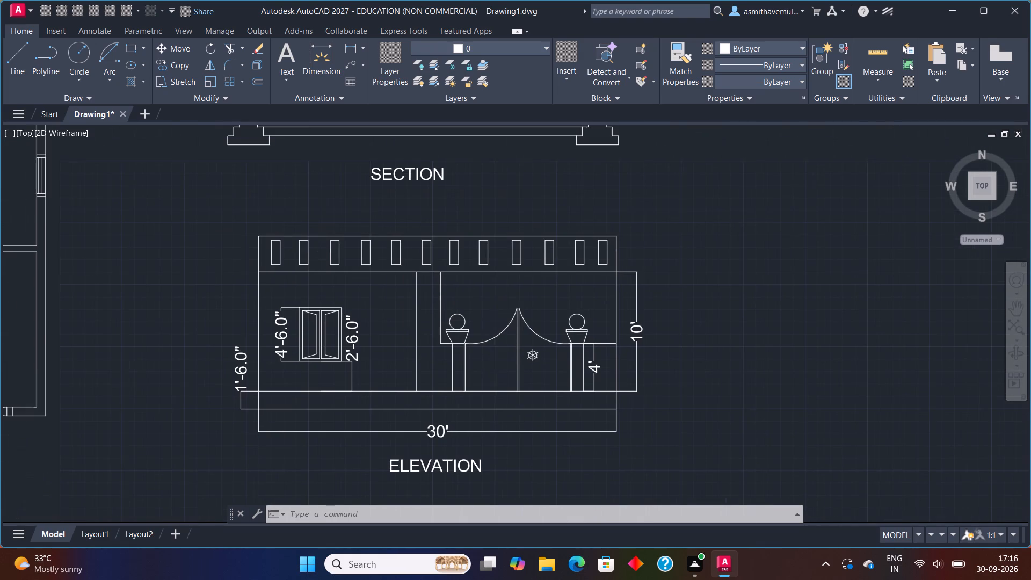
scroll(356, 332, "up", 1)
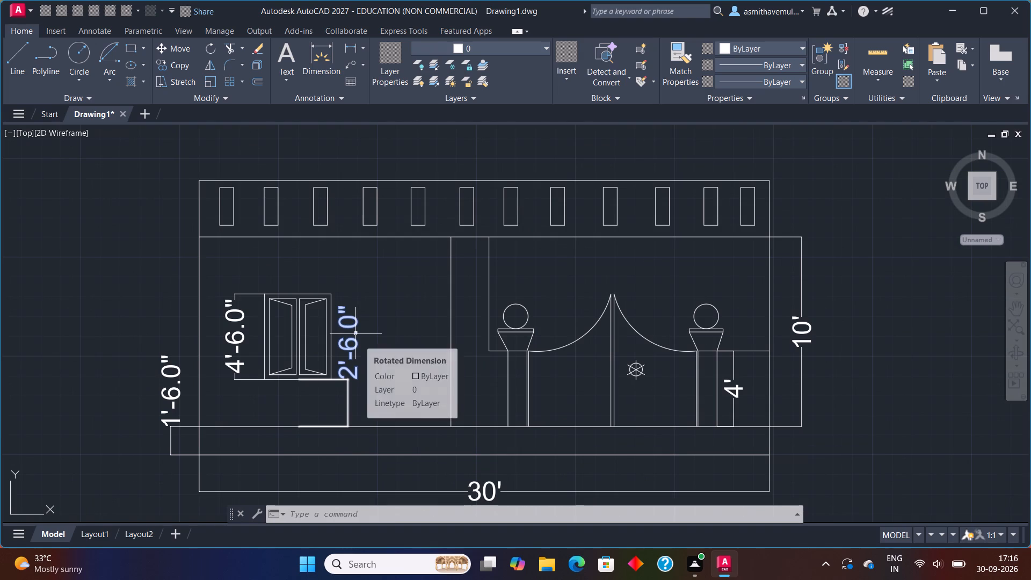
type("DLI")
key("Return")
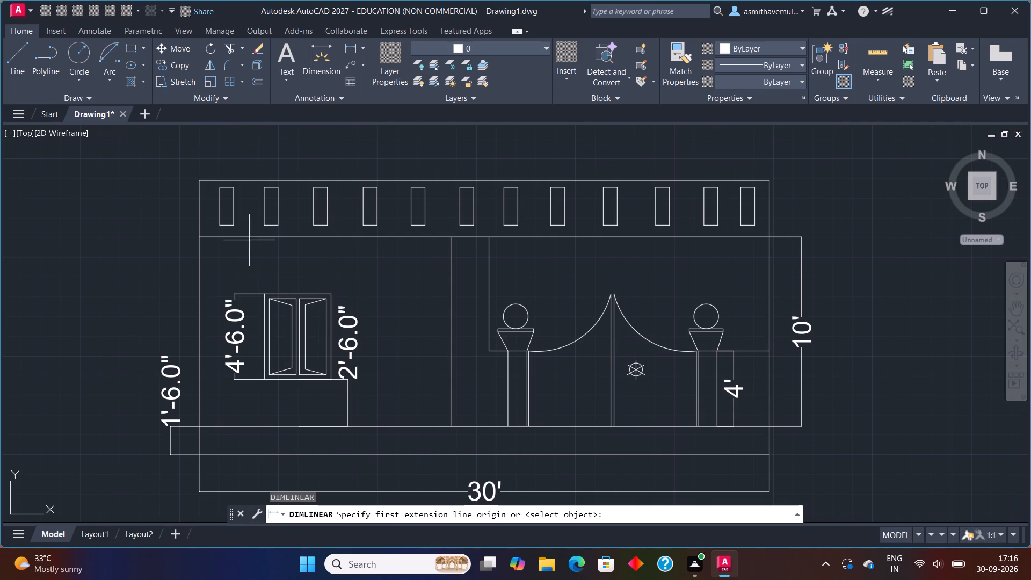
left_click(200, 234)
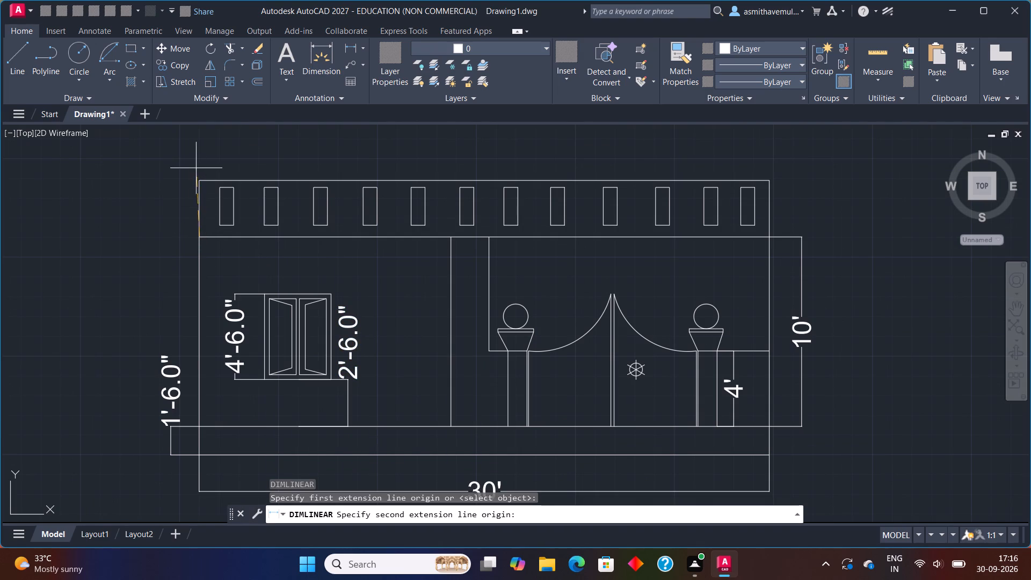
left_click(195, 178)
left_click(179, 177)
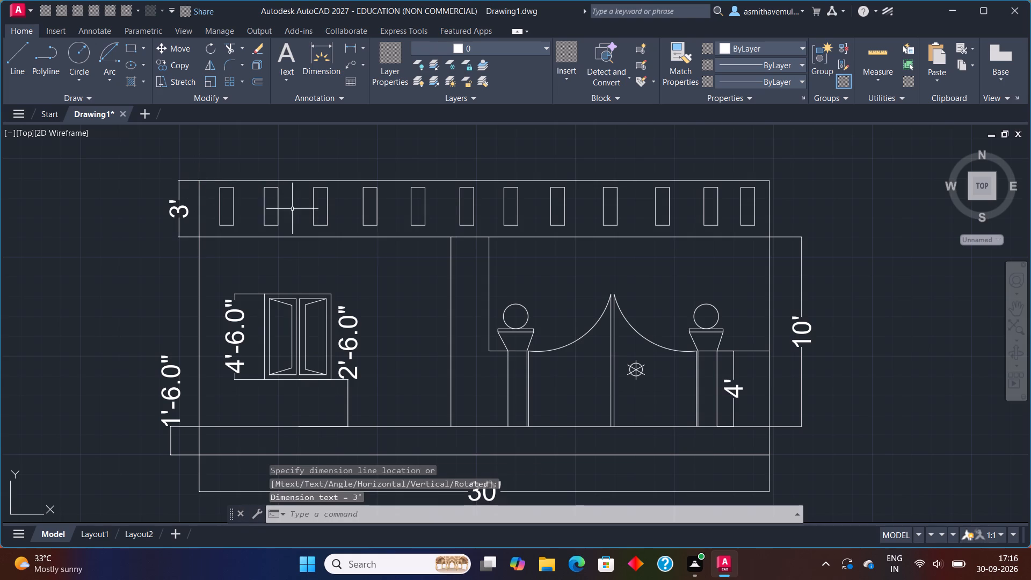
Review the floor plan, section and elevation together, checking their dimensions and titles.
scroll(380, 237, "down", 2)
middle_click_drag(370, 247, 460, 319)
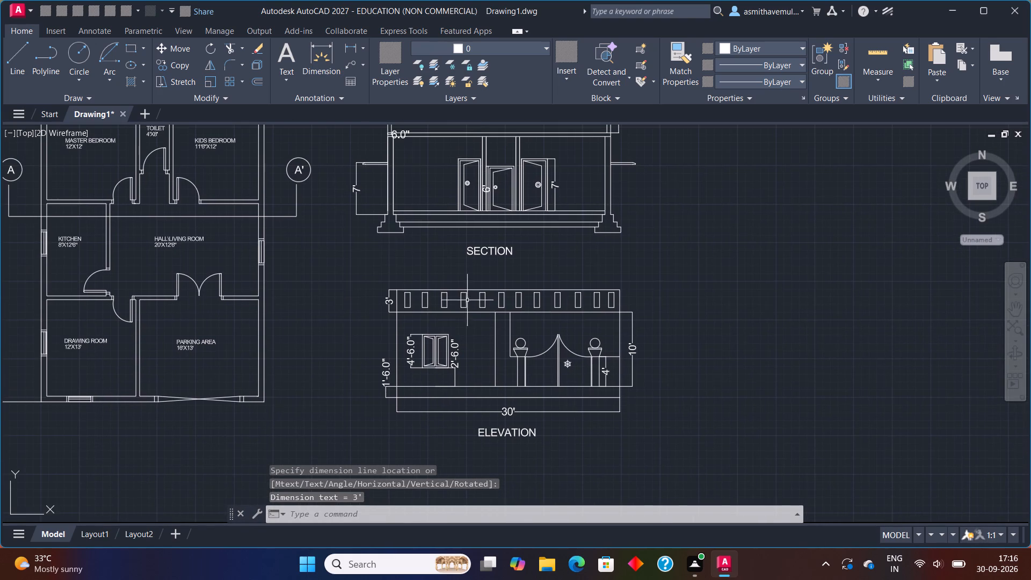
scroll(473, 268, "down", 1)
scroll(466, 224, "up", 1)
middle_click_drag(446, 183, 446, 182)
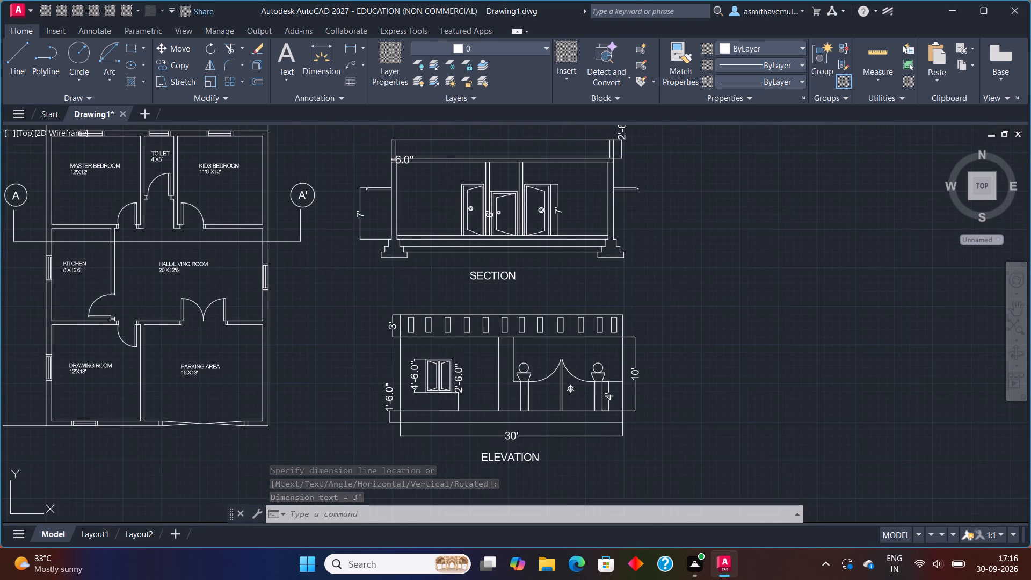
middle_click_drag(446, 182, 441, 234)
scroll(422, 227, "up", 1)
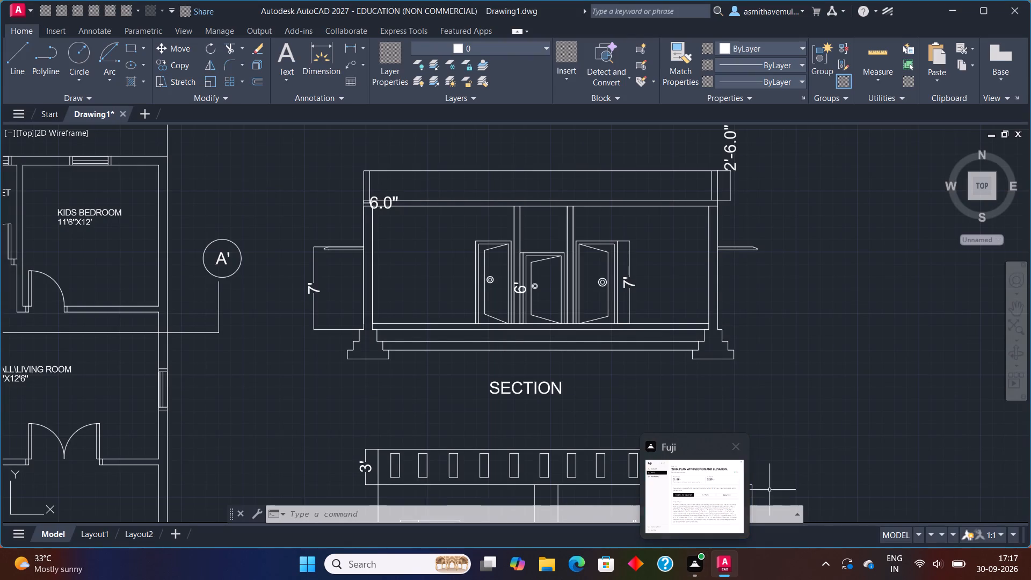
scroll(799, 419, "down", 1)
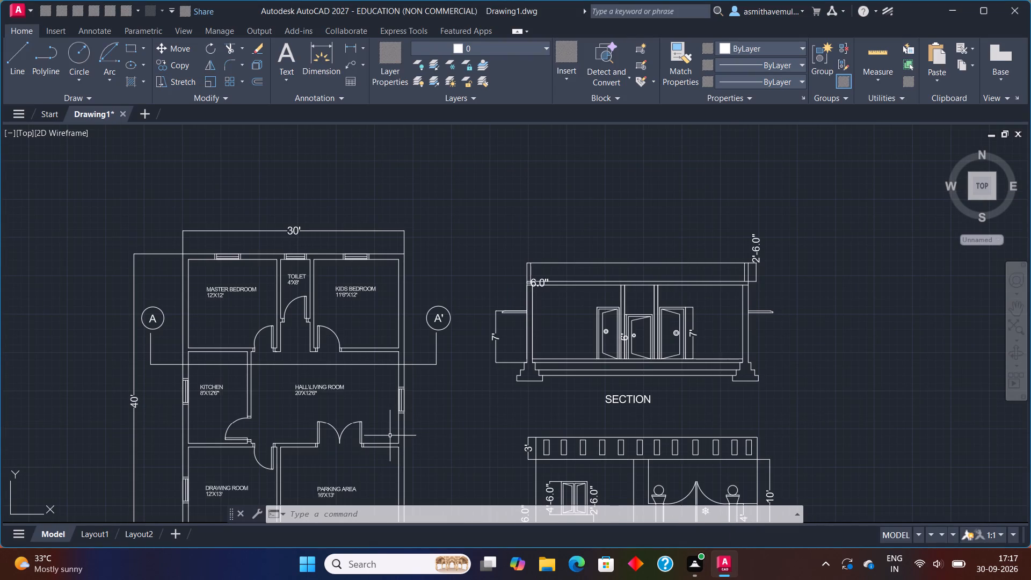
scroll(446, 338, "down", 1)
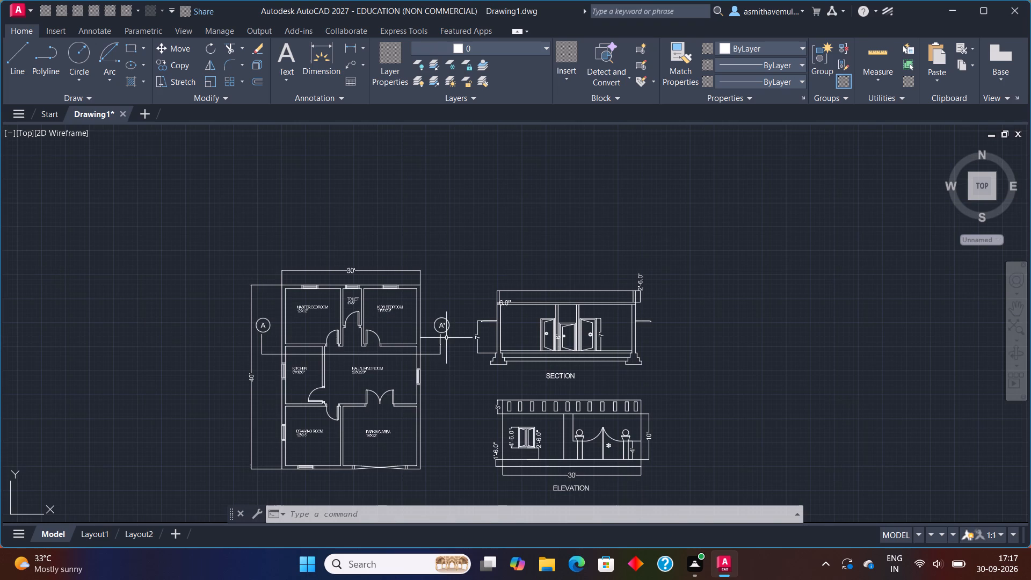
middle_click_drag(426, 370, 395, 323)
scroll(402, 329, "up", 1)
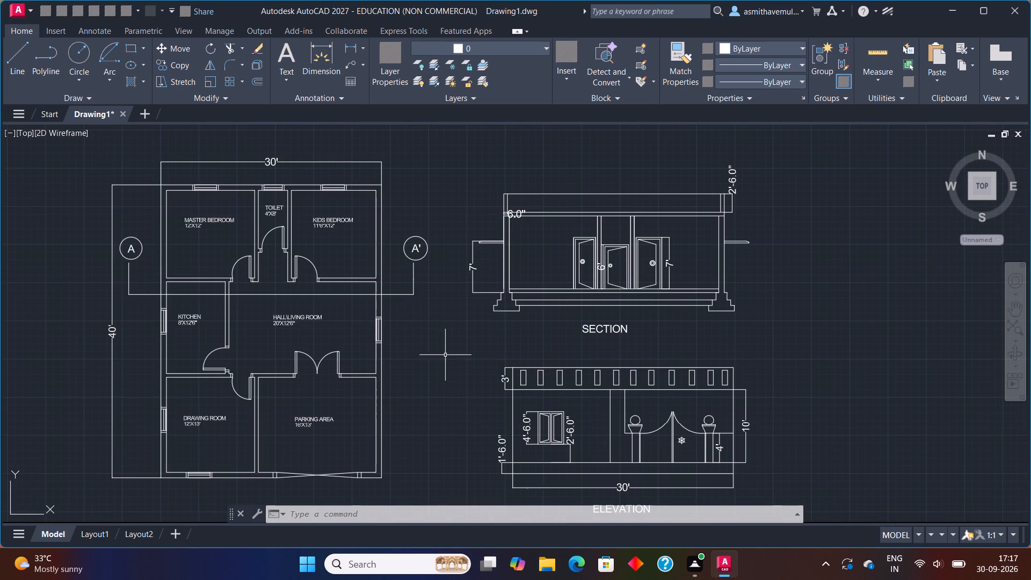
Erase the ELEVATION title and the SECTION title beneath their drawings.
middle_click_drag(443, 351, 449, 261)
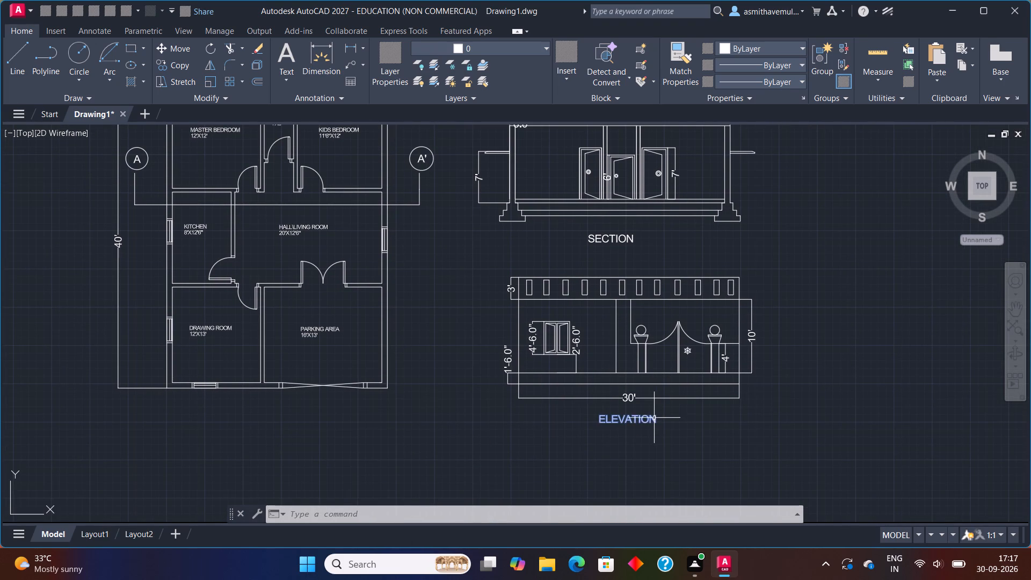
left_click(654, 418)
key("Delete")
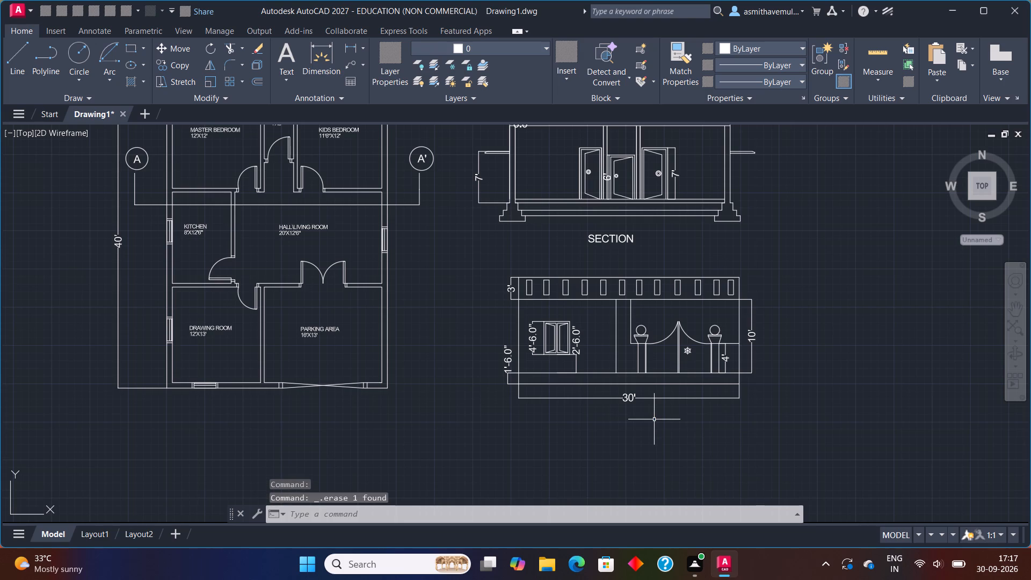
left_click(613, 241)
key("Delete")
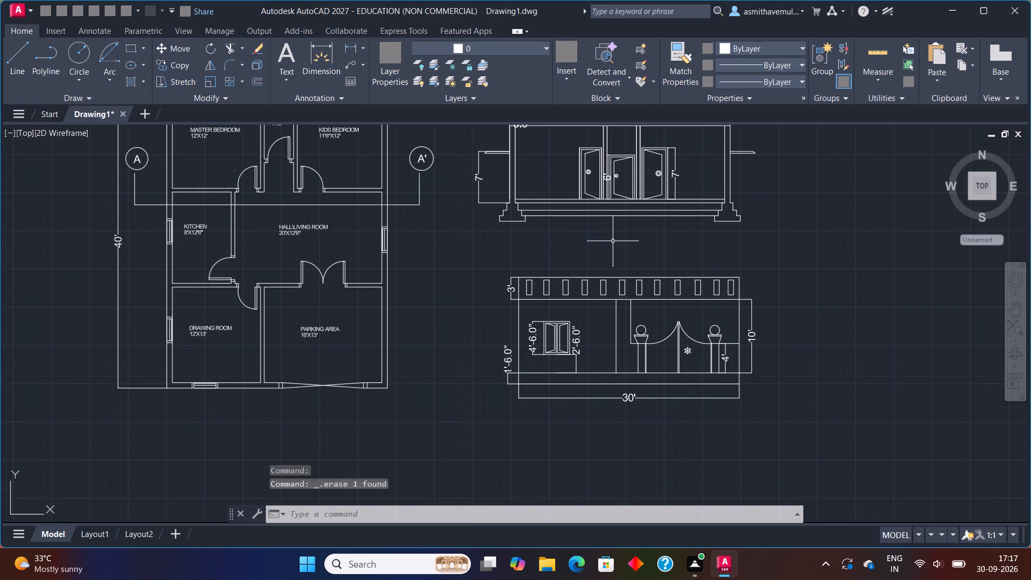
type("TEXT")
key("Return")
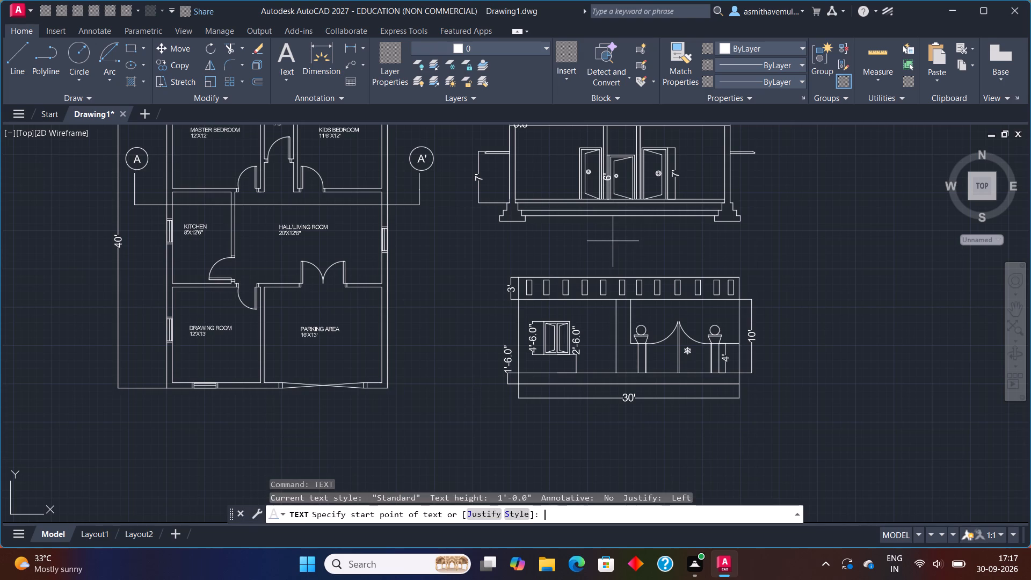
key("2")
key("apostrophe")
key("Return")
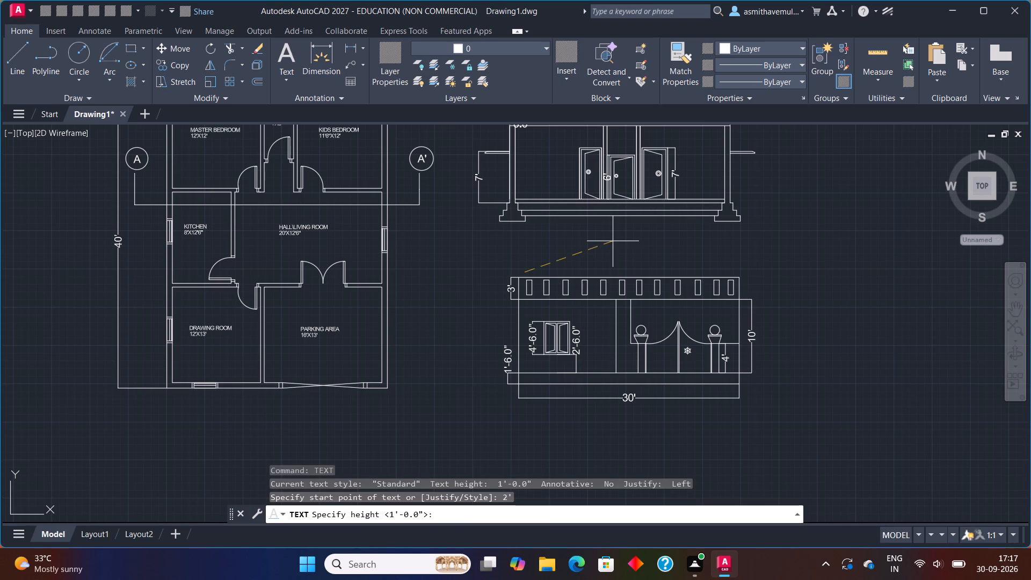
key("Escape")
Add the single-line text title PLAN beneath the floor plan, with a text height of 2' and rotation 0.
middle_click_drag(622, 348, 610, 333)
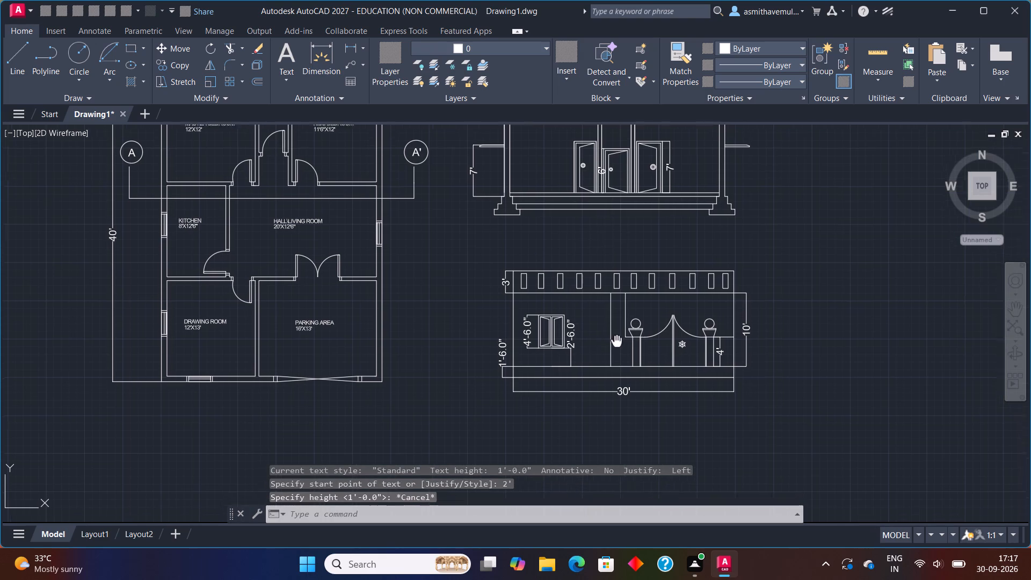
middle_click_drag(610, 333, 547, 237)
type("TEXT")
key("Return")
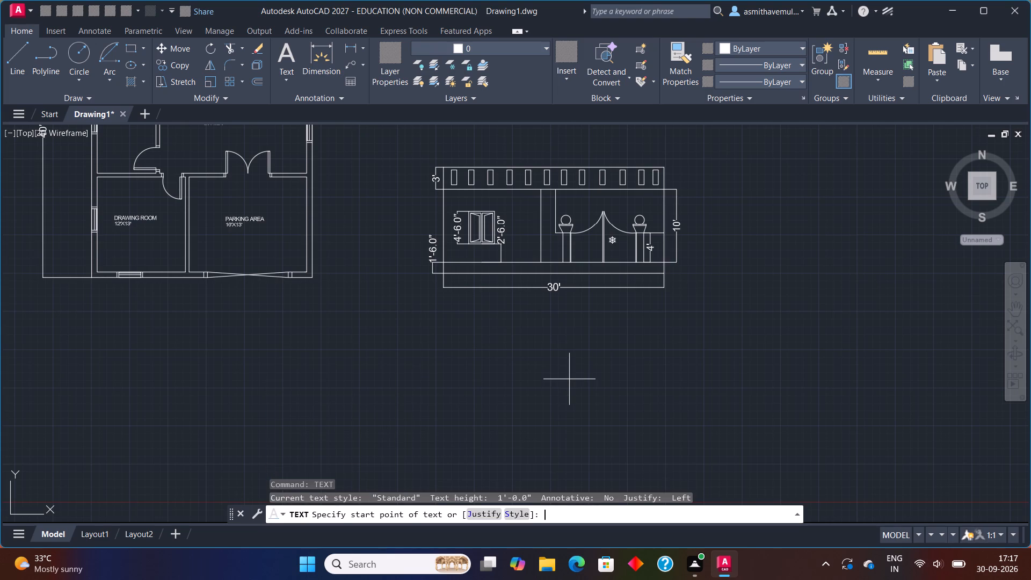
left_click(569, 366)
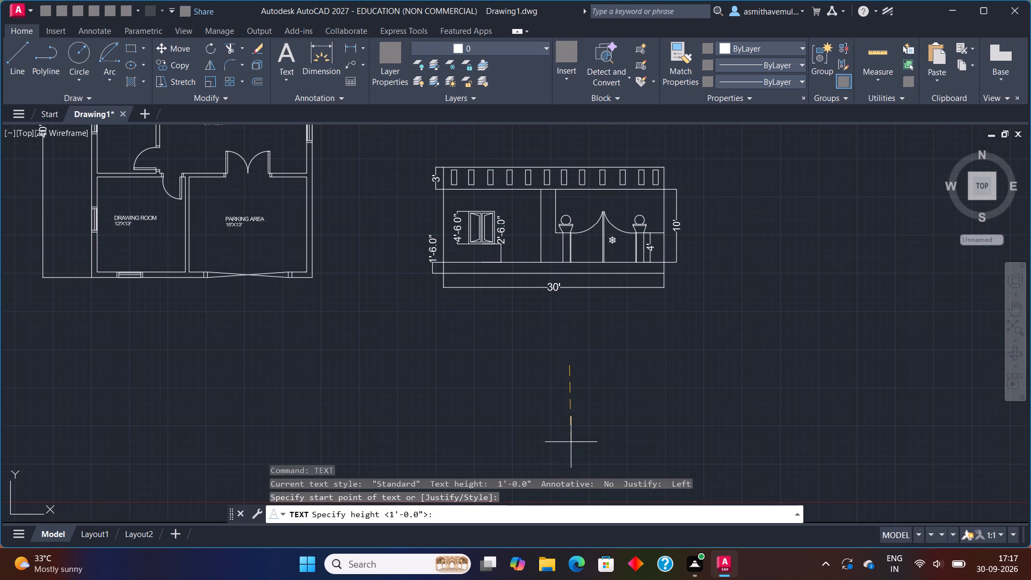
type("2'")
key("Return")
key("0")
key("Return")
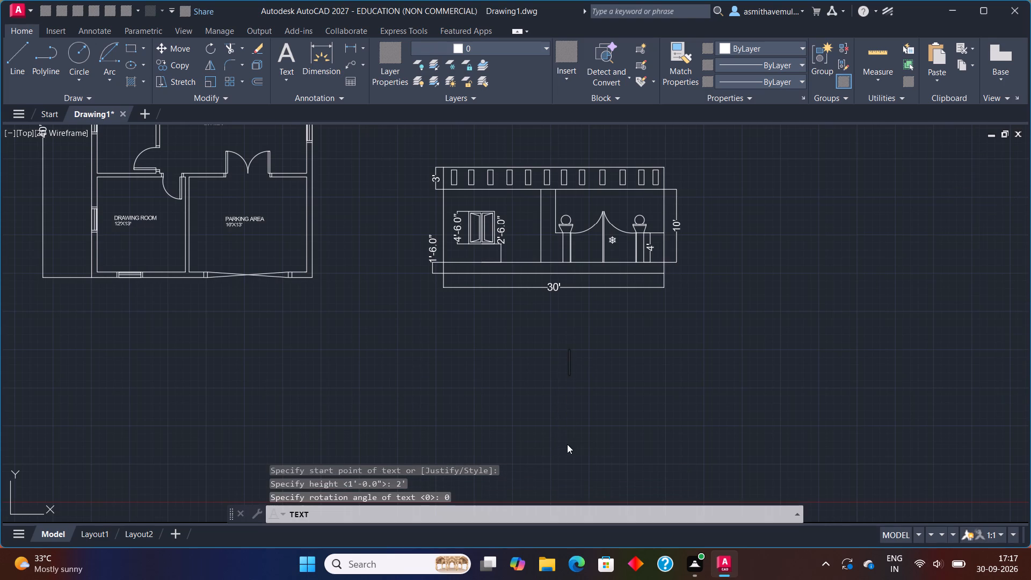
left_click(533, 358)
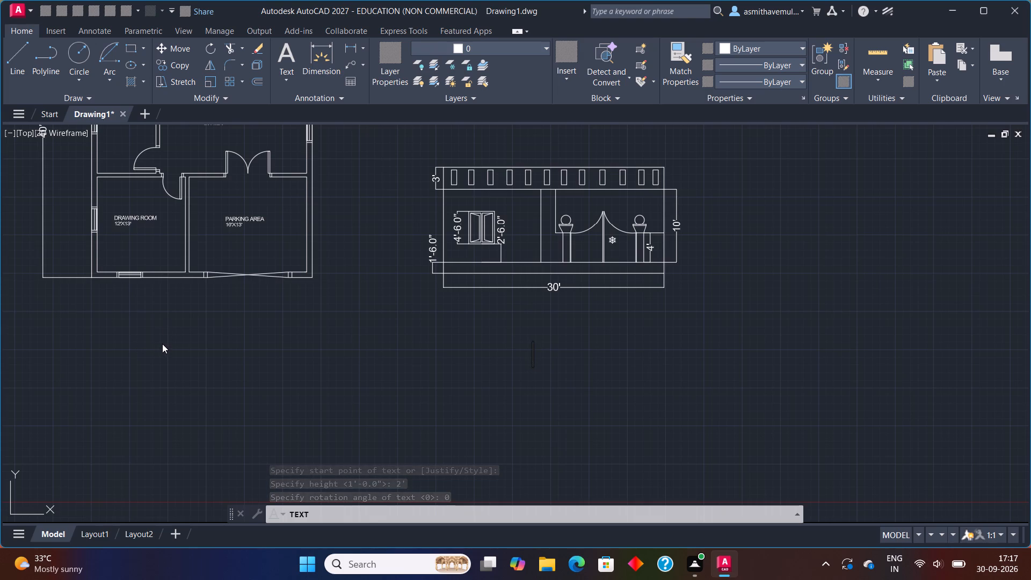
left_click(162, 343)
type("PLA")
key("n")
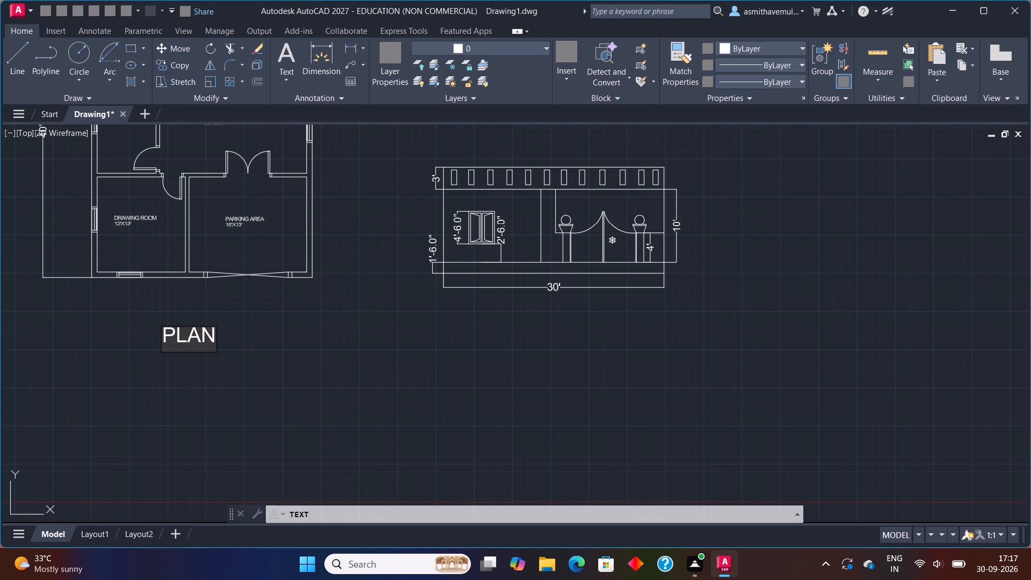
Add the single-line text title SECTION beneath the section, in the gap above the elevation.
middle_click_drag(553, 267, 569, 319)
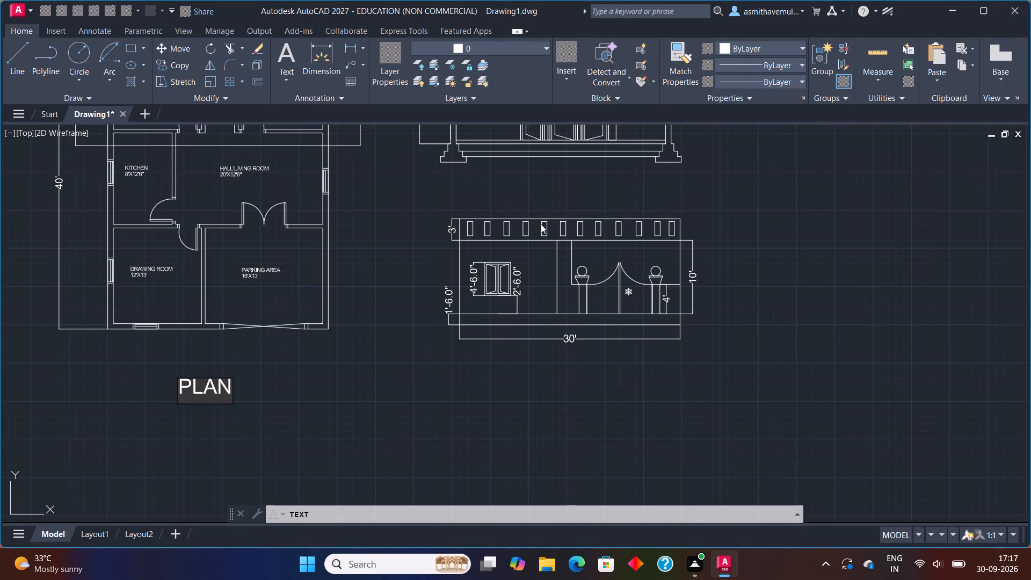
left_click(531, 193)
left_click(525, 194)
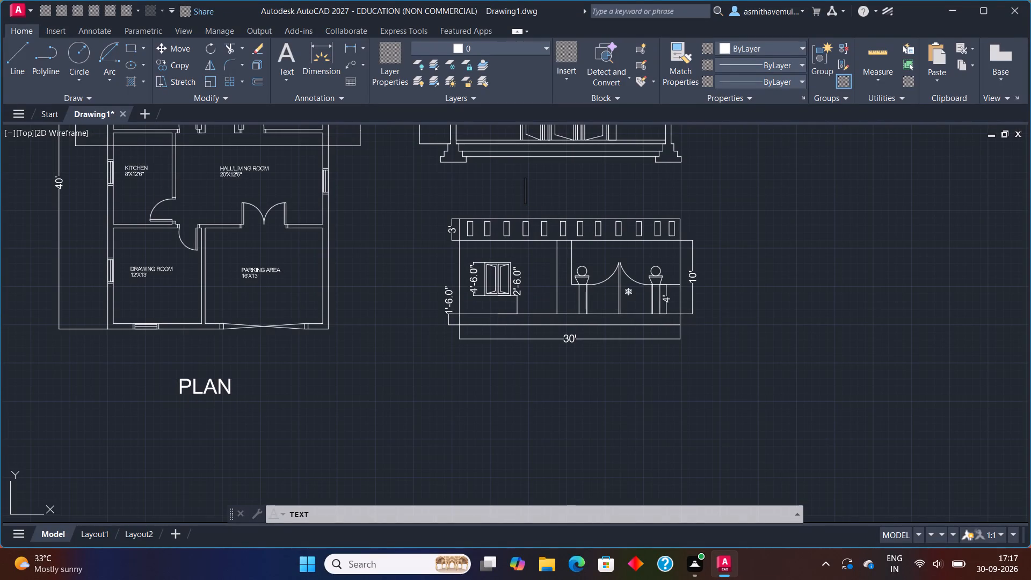
left_click(525, 180)
left_click(530, 187)
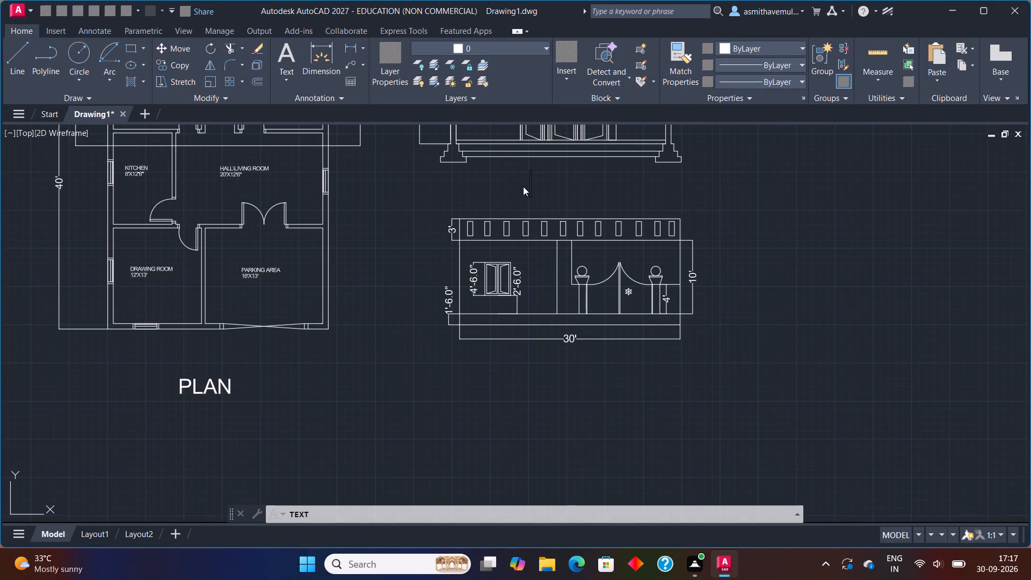
left_click(523, 186)
left_click(526, 197)
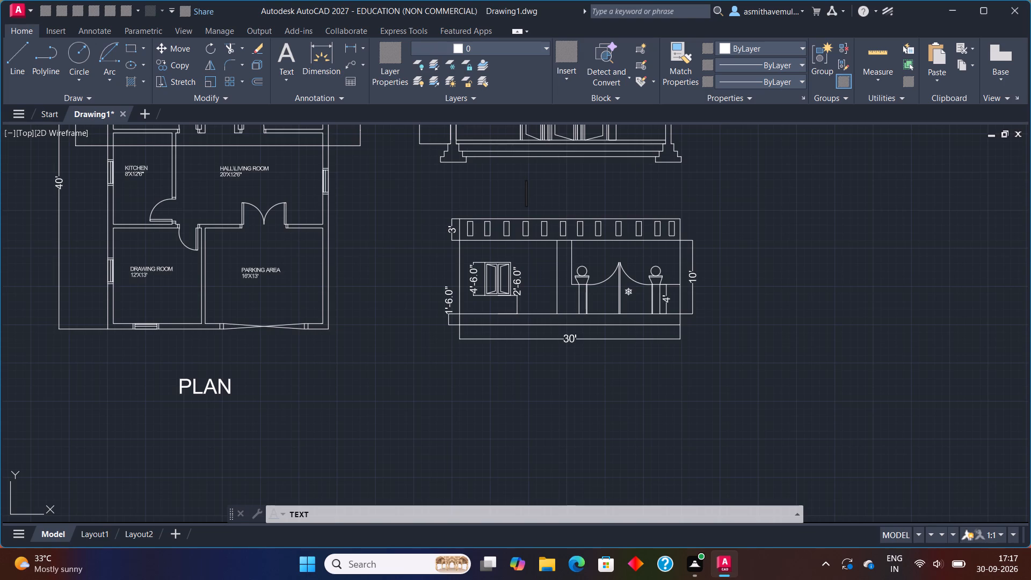
left_click(526, 182)
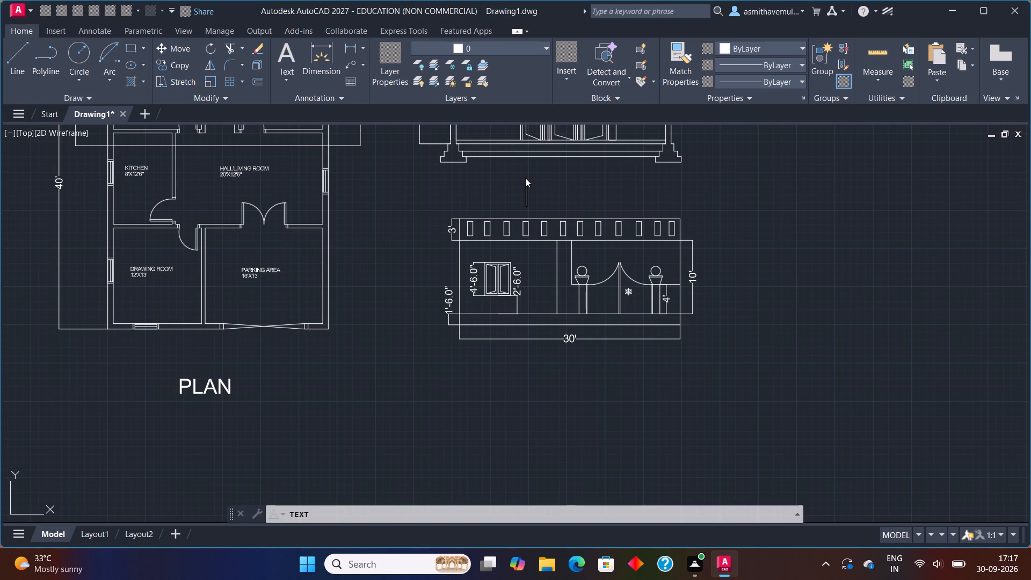
left_click(524, 173)
left_click(523, 189)
type("SE")
type("CTU")
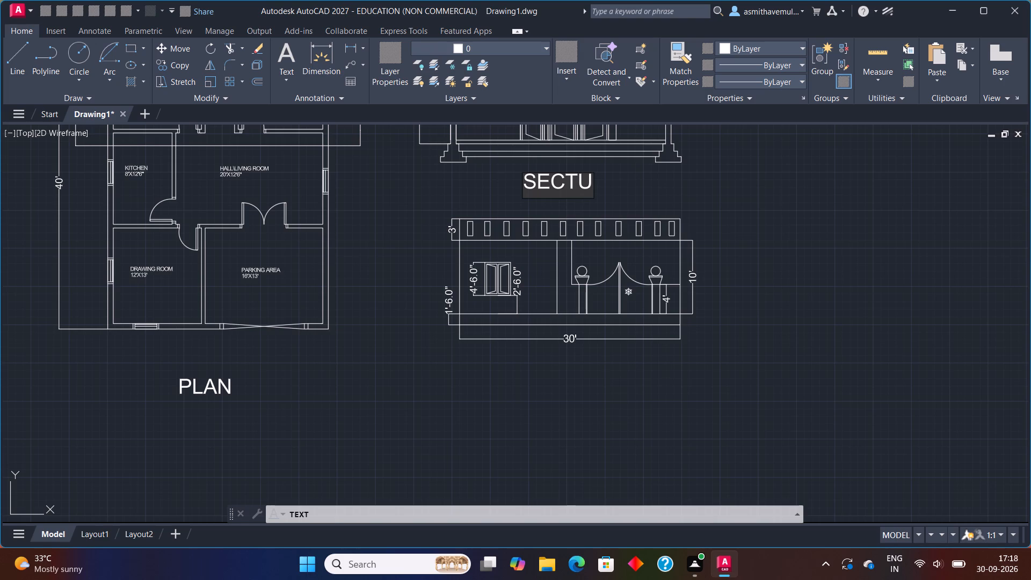
key("BackSpace")
type("ION")
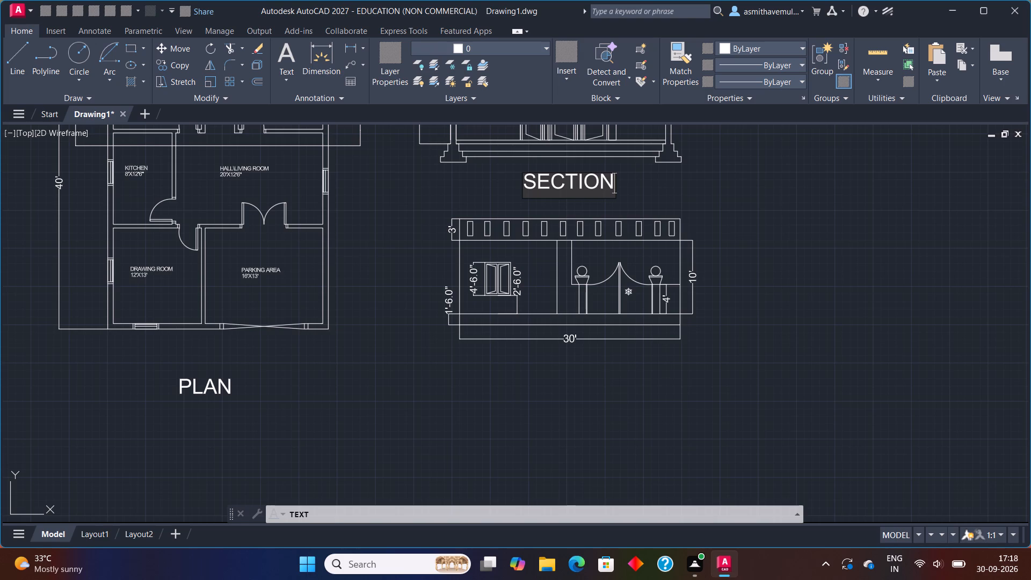
Add the single-line text title ELEVATION centred beneath the elevation's 30' dimension and finish the text entry.
left_click(535, 383)
type("E;")
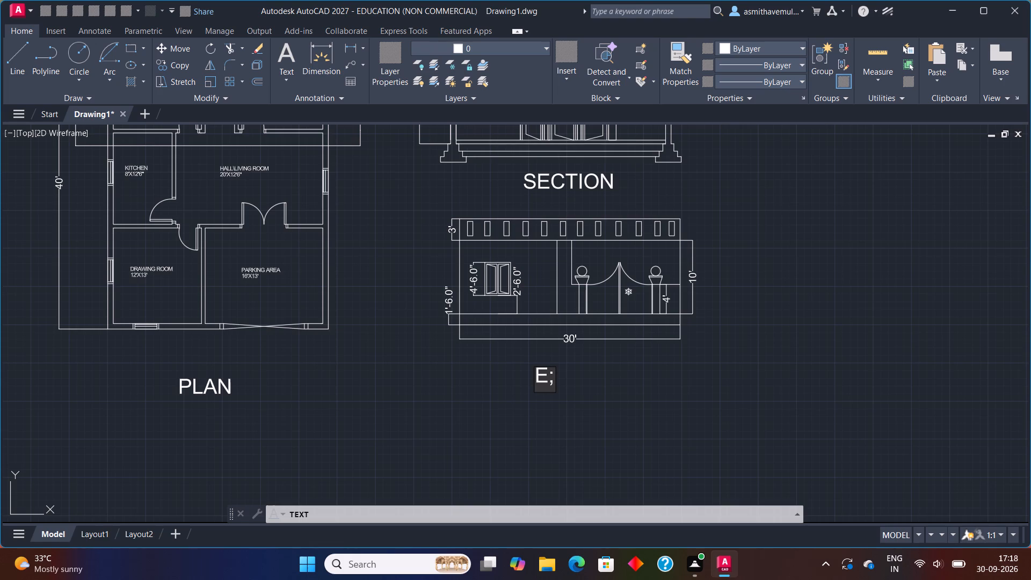
key("BackSpace")
type("LEVATION")
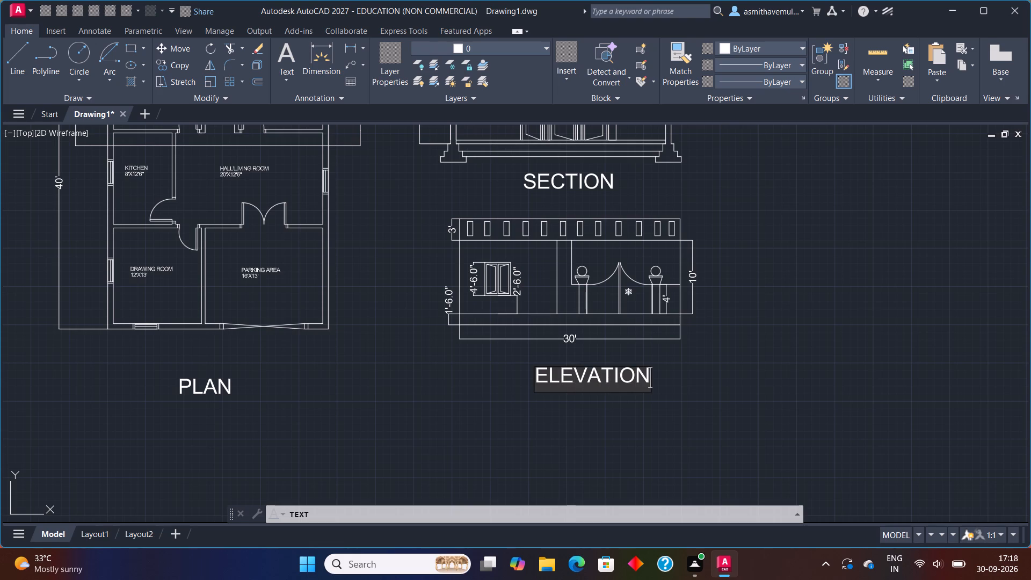
left_click(829, 336)
key("Escape")
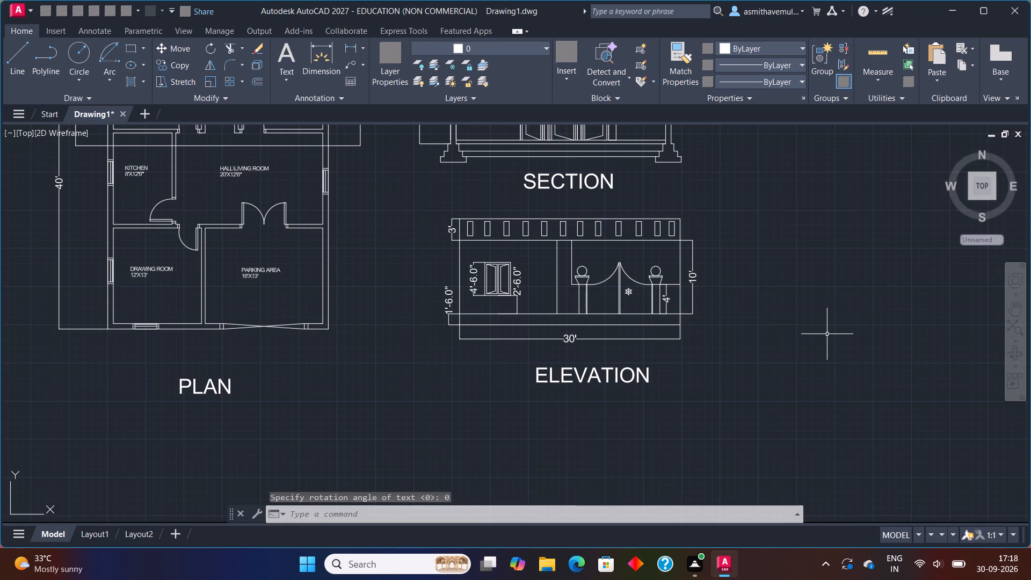
Move the PLAN title slightly up towards the floor plan, level with the ELEVATION title.
left_click(222, 388)
key("m")
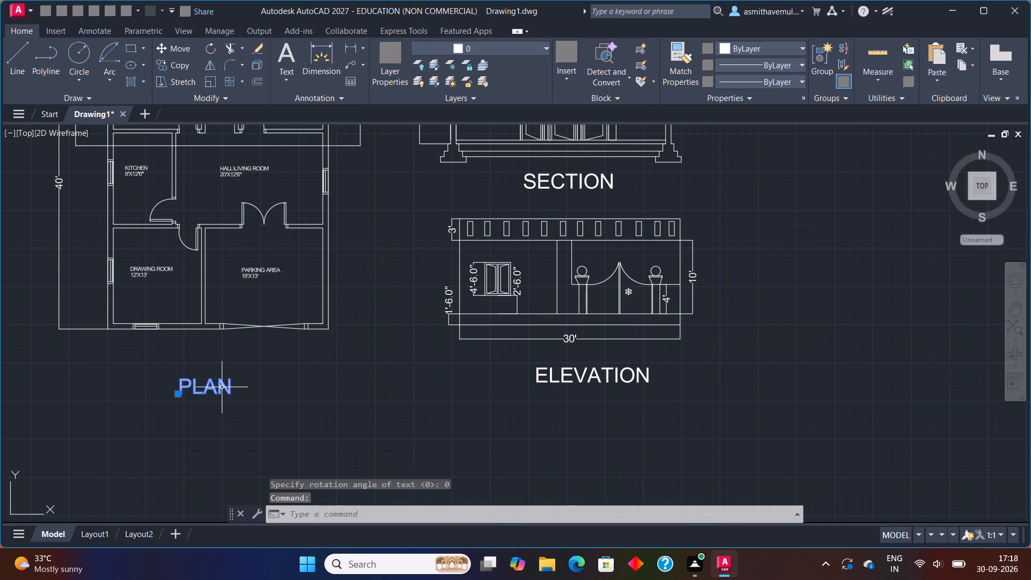
key("Return")
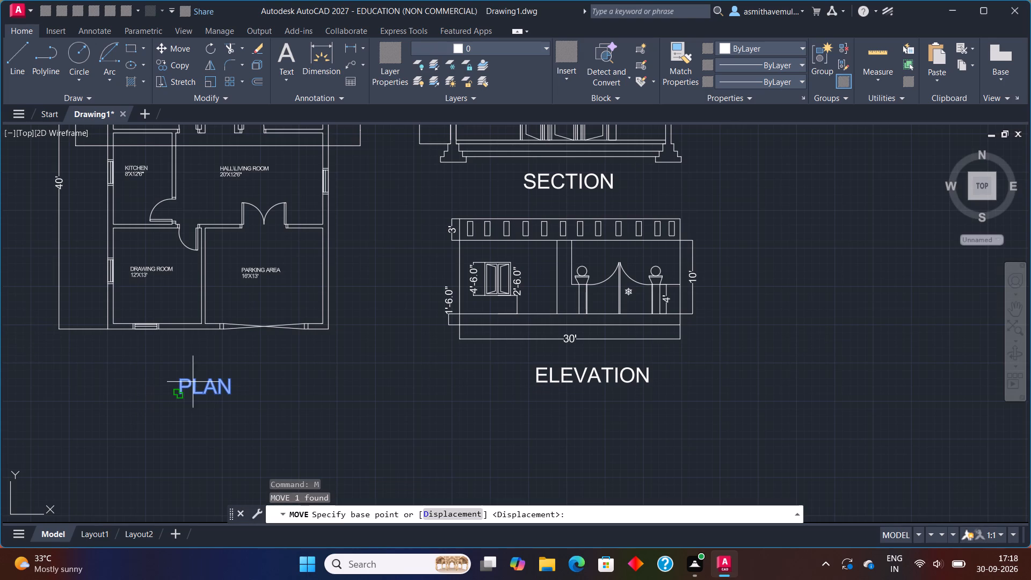
left_click(179, 380)
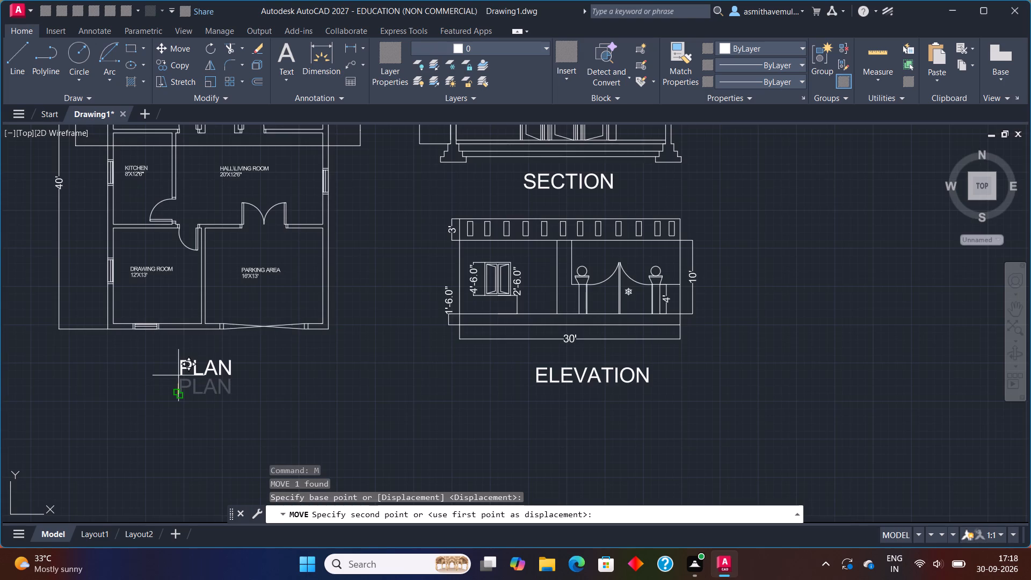
scroll(178, 376, "up", 2)
left_click(169, 399)
scroll(323, 380, "down", 2)
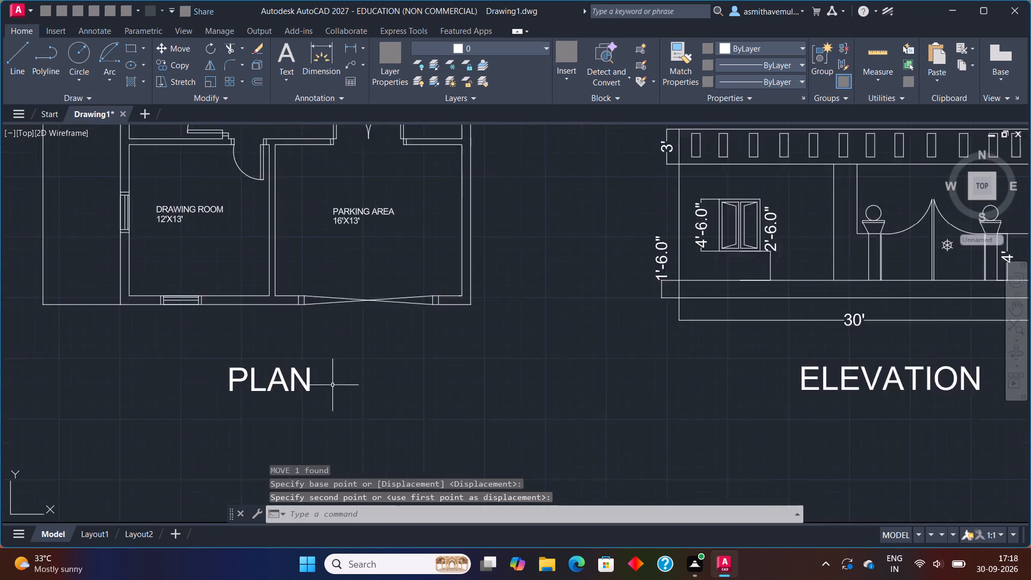
With Ortho on, draw a horizontal guide line about 16'-2" long from the floor plan's top-right outer corner towards the section.
middle_click_drag(641, 294, 468, 508)
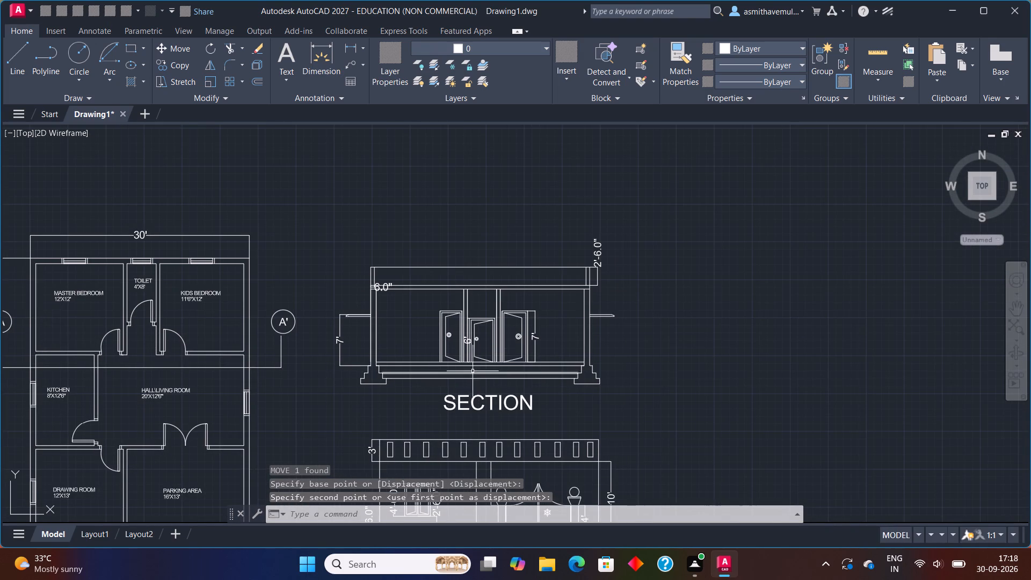
scroll(233, 260, "up", 2)
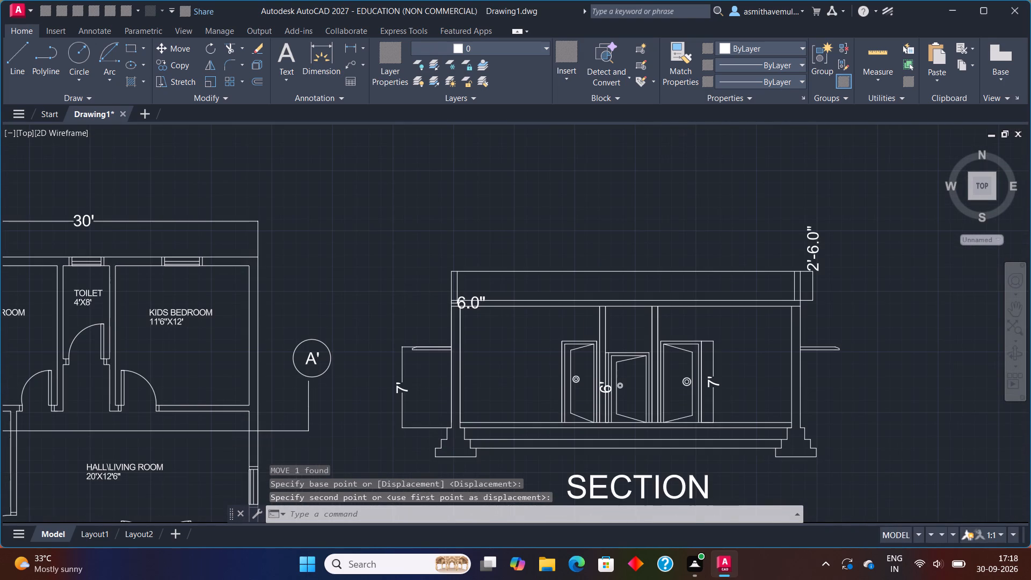
key("l")
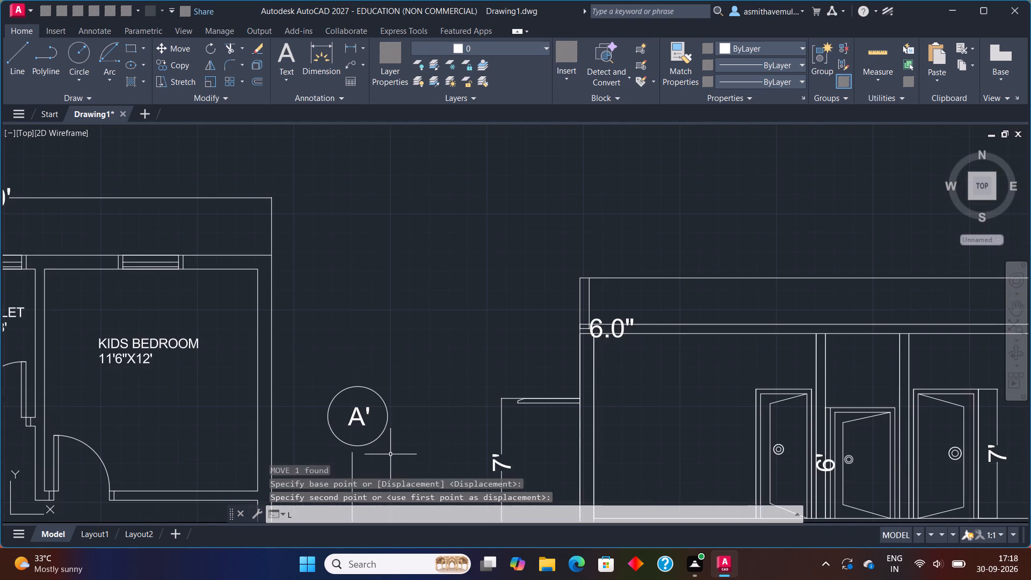
key("Return")
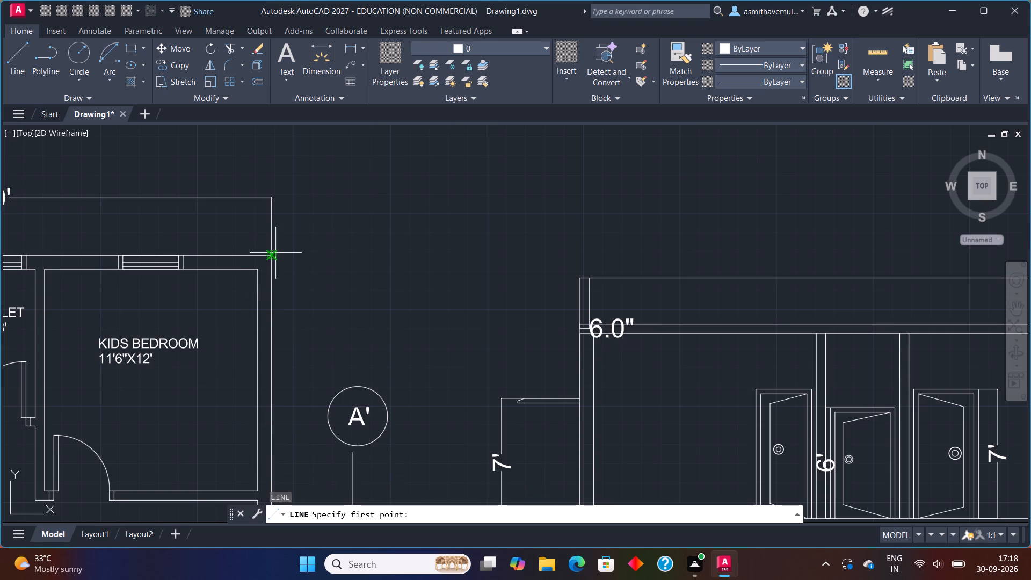
left_click(274, 252)
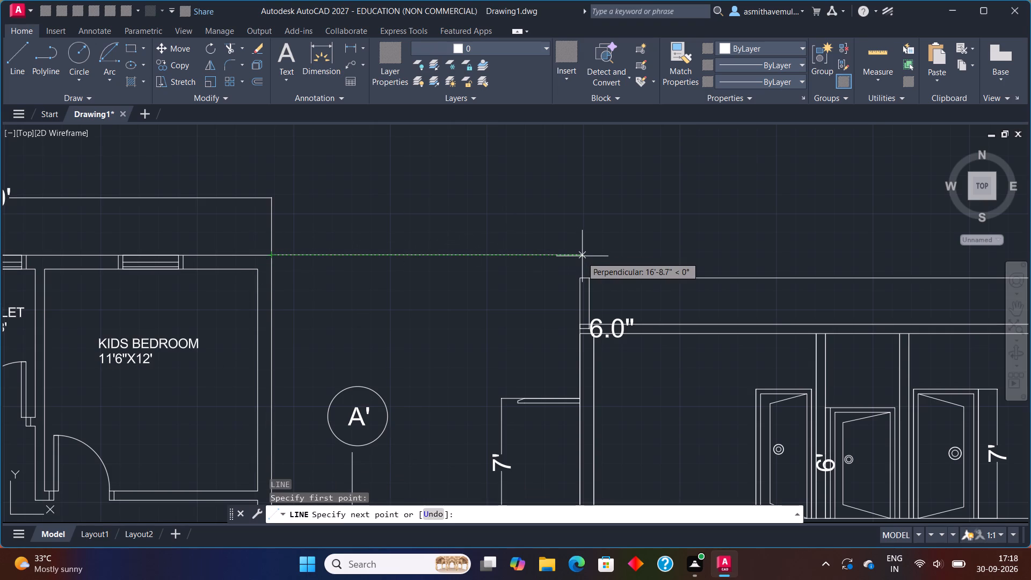
key("F8")
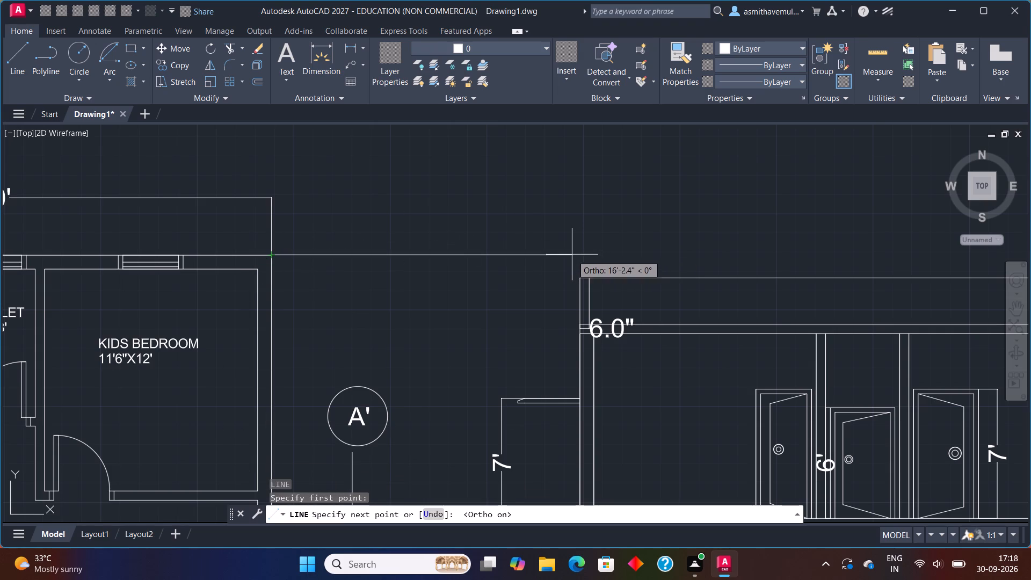
left_click(572, 255)
key("Escape")
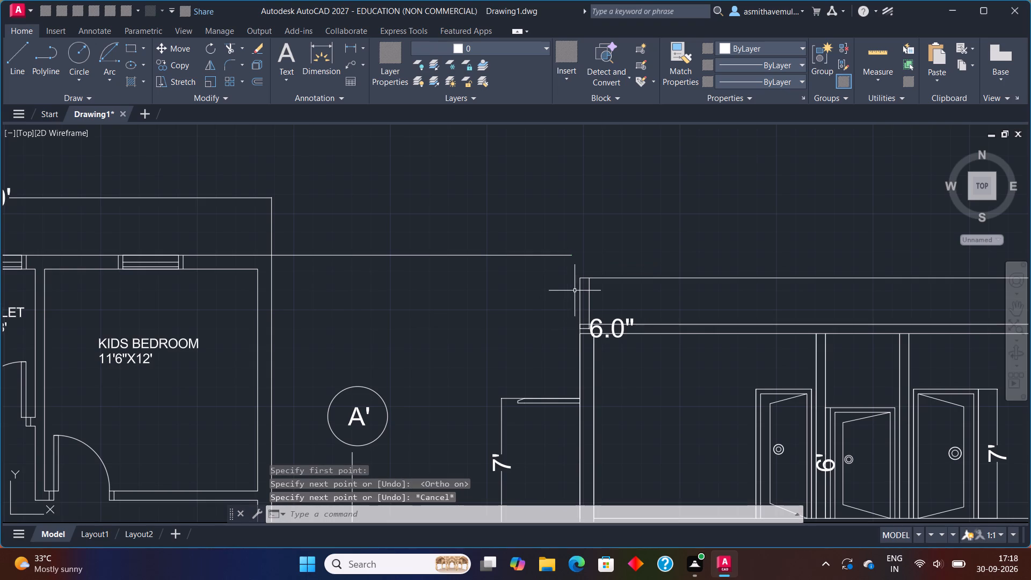
Move the whole section with its dimensions and SECTION title by its top-left corner onto the guide line's end, with Ortho off.
left_click(578, 288)
left_click(580, 288)
scroll(585, 288, "down", 1)
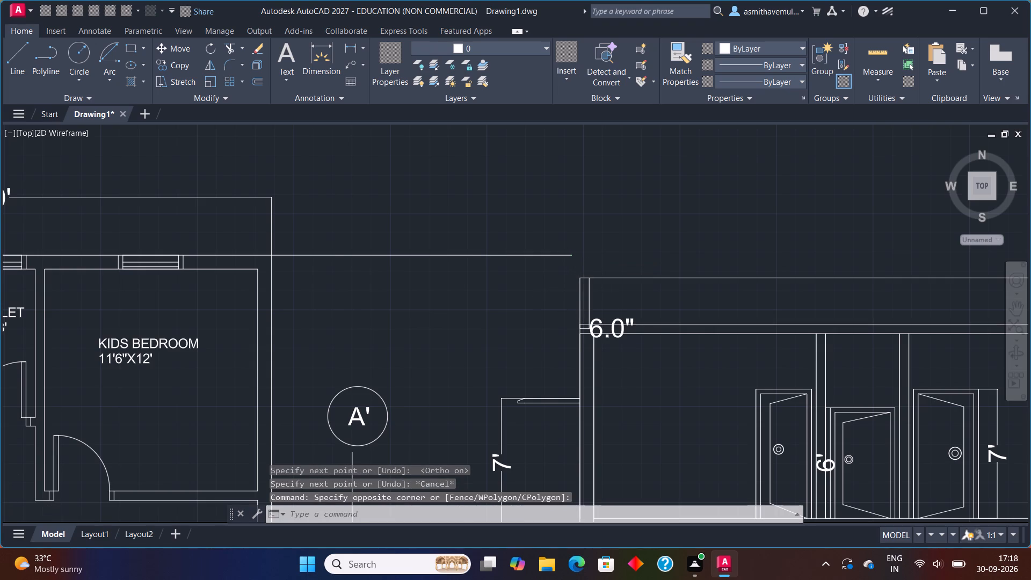
middle_click_drag(688, 300, 684, 295)
left_click_drag(883, 232, 854, 244)
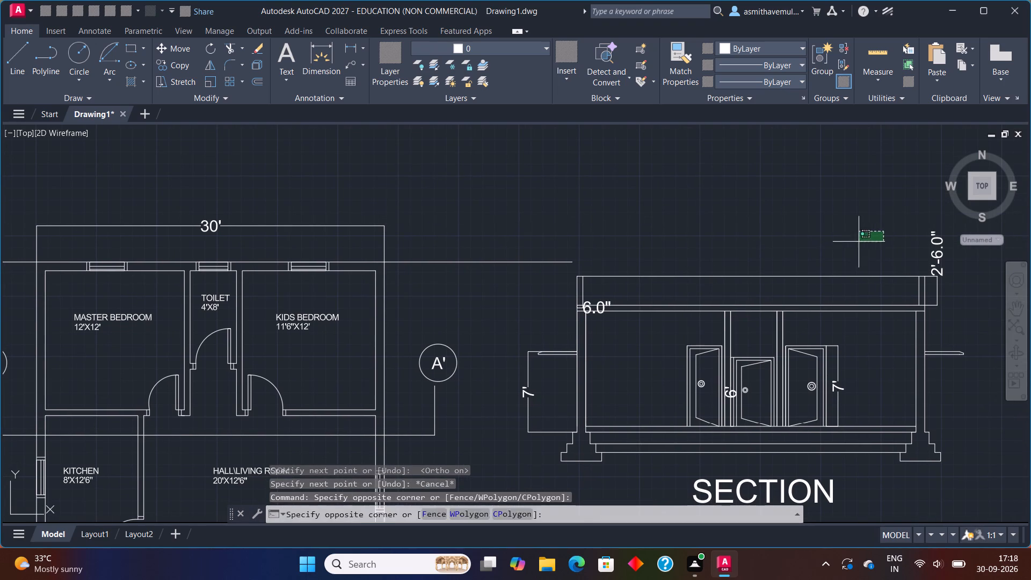
left_click_drag(854, 244, 705, 467)
left_click_drag(976, 308, 959, 297)
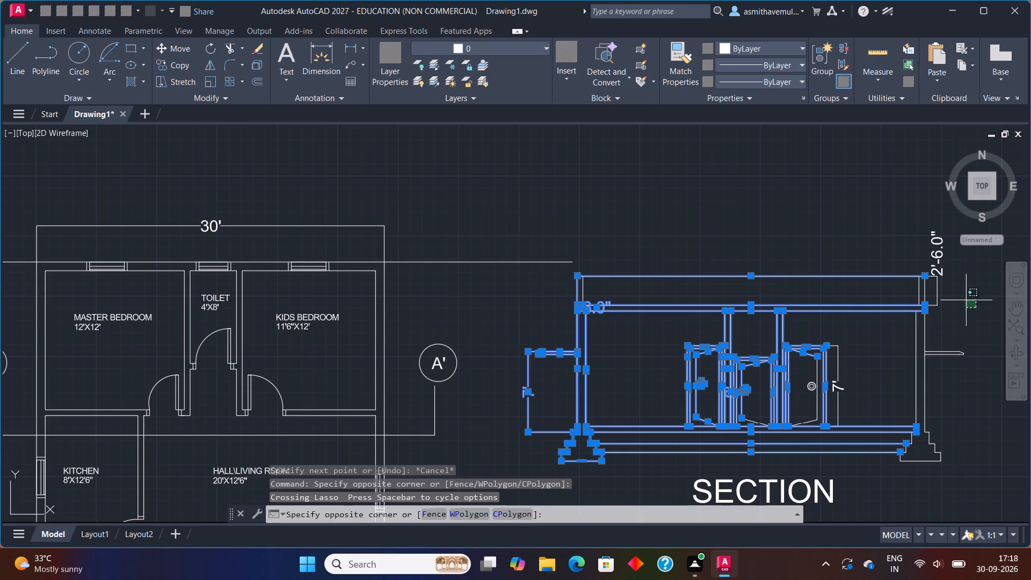
left_click_drag(959, 297, 957, 296)
left_click_drag(935, 289, 958, 452)
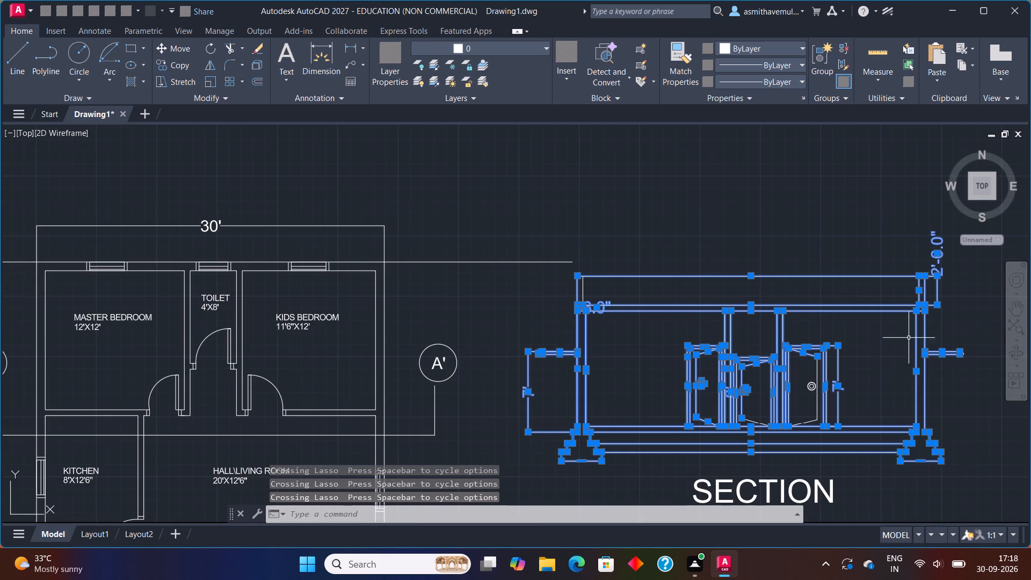
middle_click_drag(909, 337, 780, 336)
left_click_drag(823, 224, 677, 489)
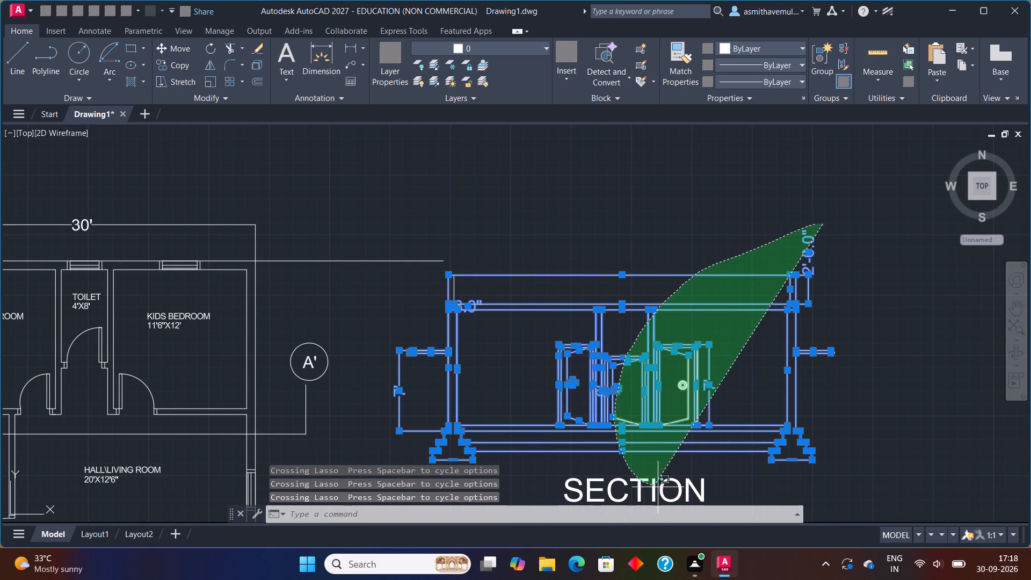
left_click_drag(677, 489, 832, 452)
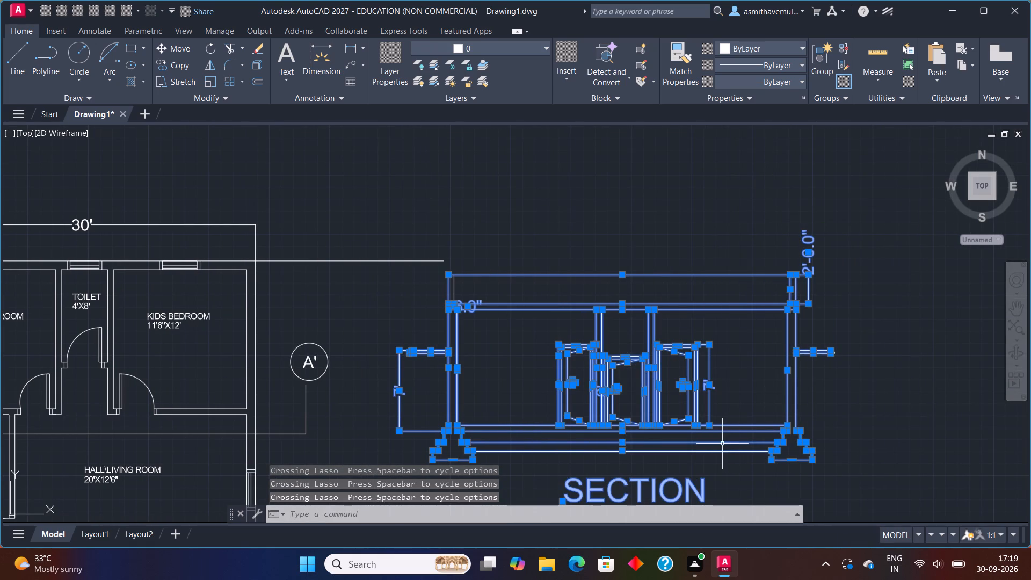
left_click(455, 294)
scroll(636, 369, "up", 5)
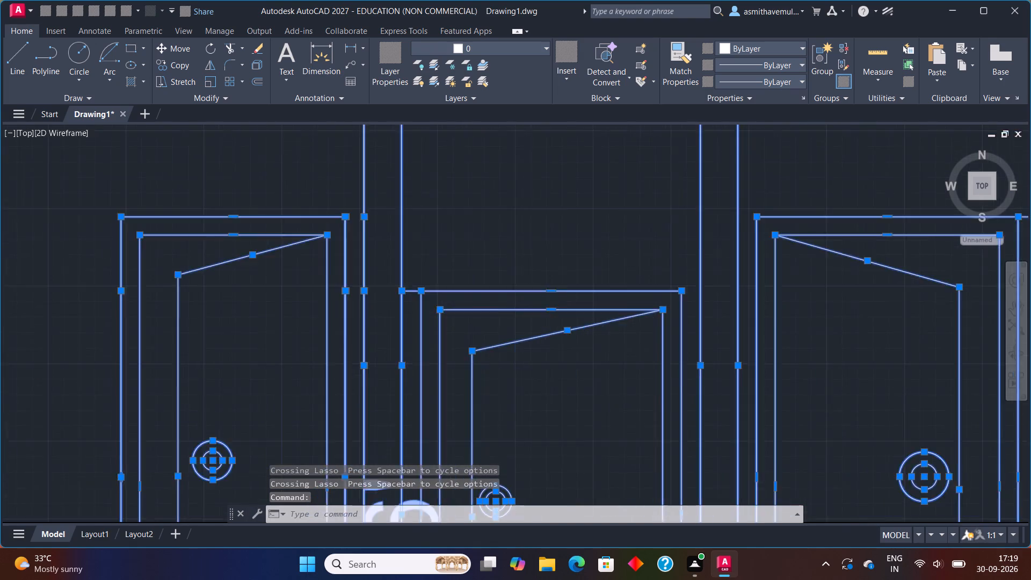
scroll(636, 368, "down", 5)
key("m")
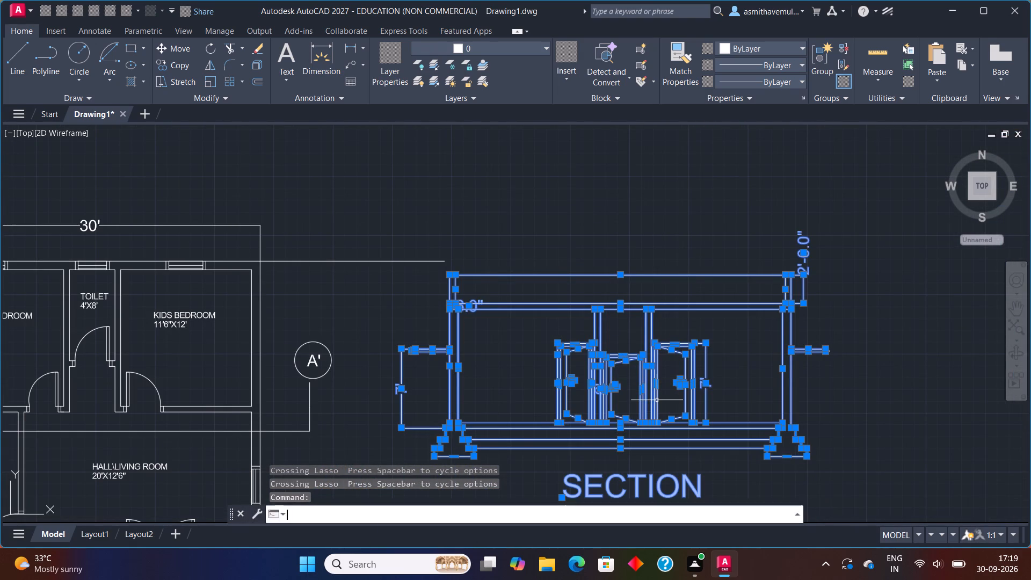
key("Return")
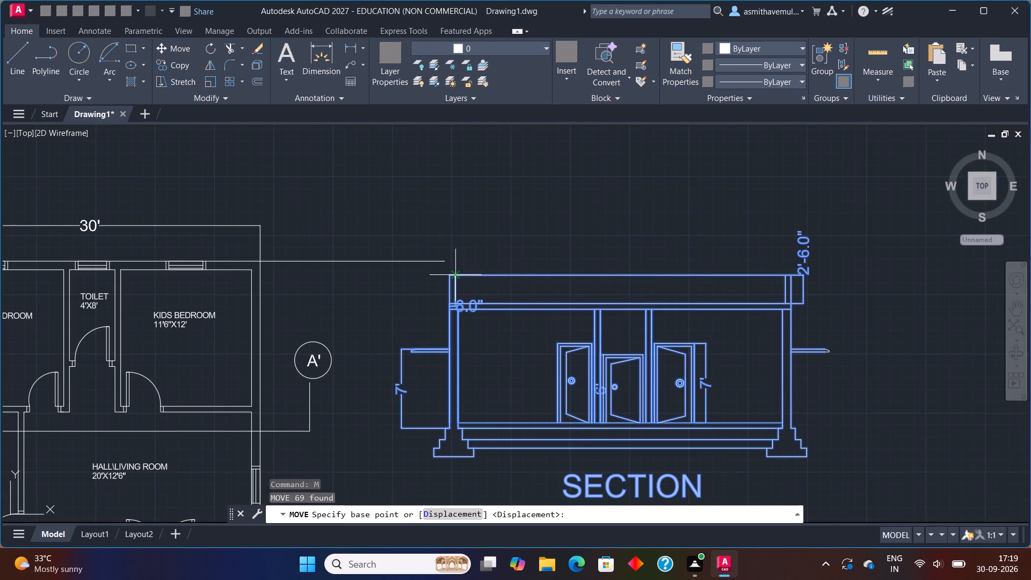
left_click(448, 274)
scroll(444, 265, "up", 2)
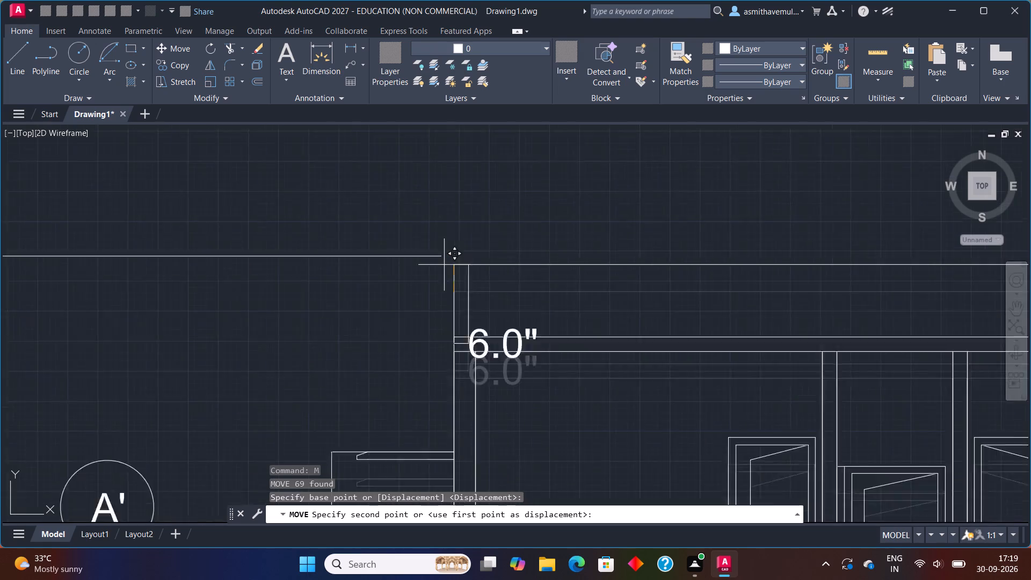
scroll(444, 265, "up", 1)
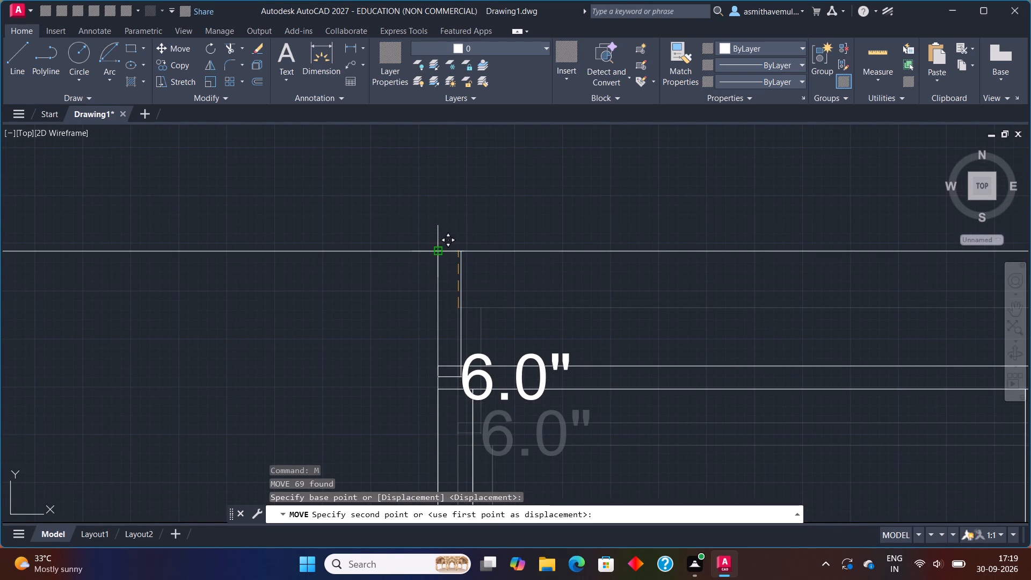
key("F8")
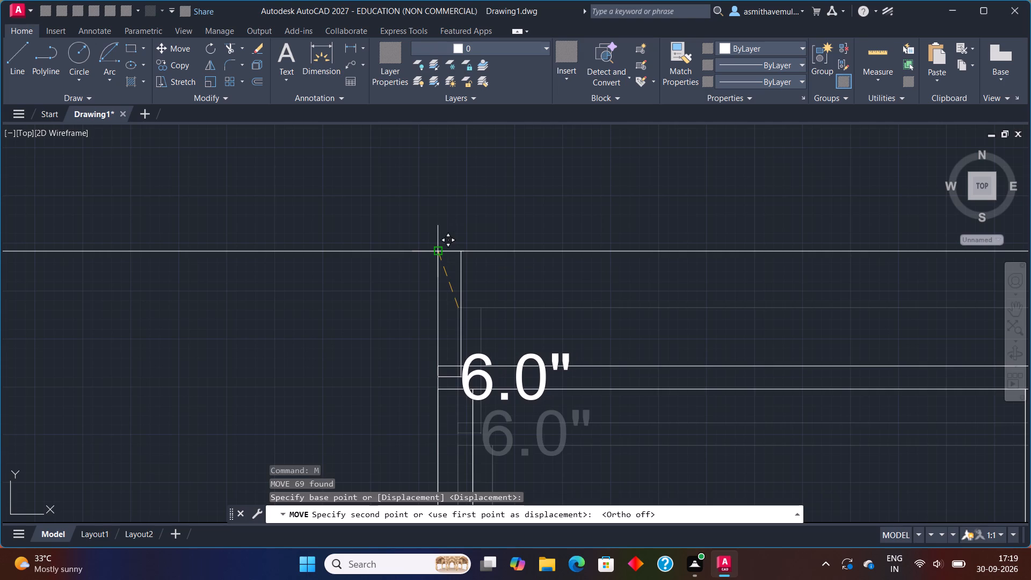
left_click(440, 252)
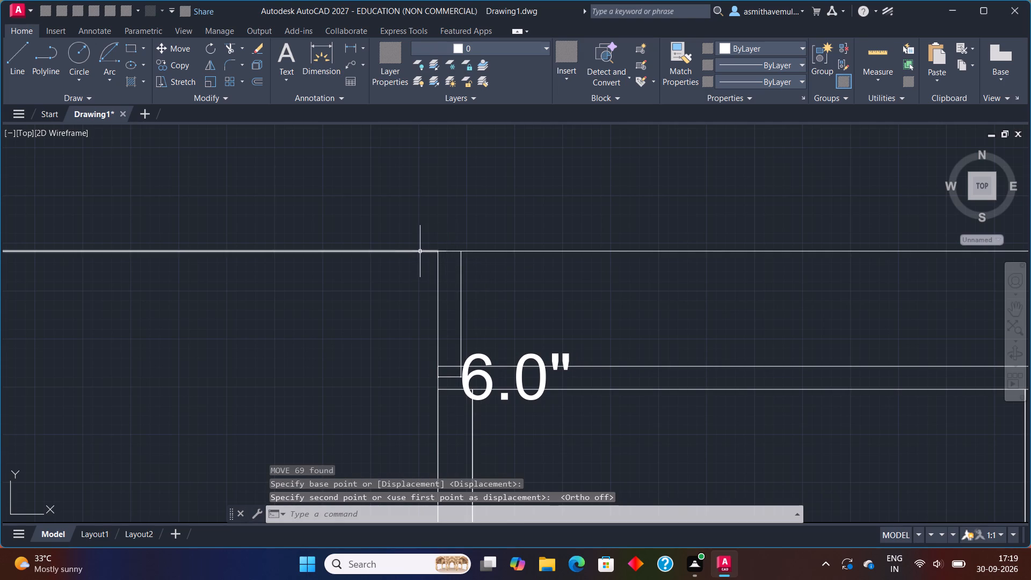
Erase the horizontal guide line between the floor plan and the section.
left_click(420, 252)
key("Delete")
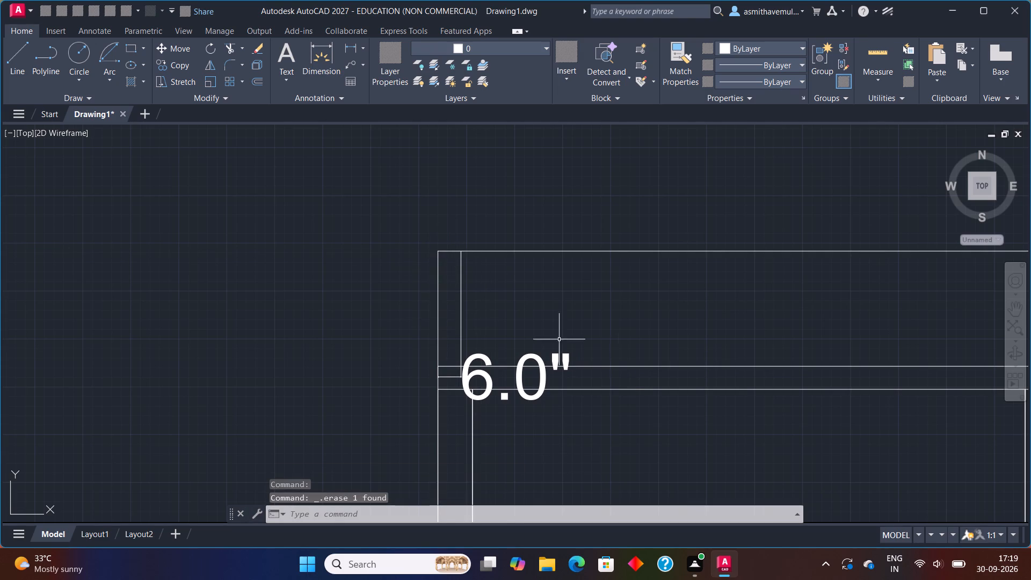
Delete the 6.0" dimension that overlaps the slab at the section's upper-left corner.
scroll(635, 375, "down", 1)
scroll(625, 427, "down", 1)
middle_click_drag(666, 443, 571, 304)
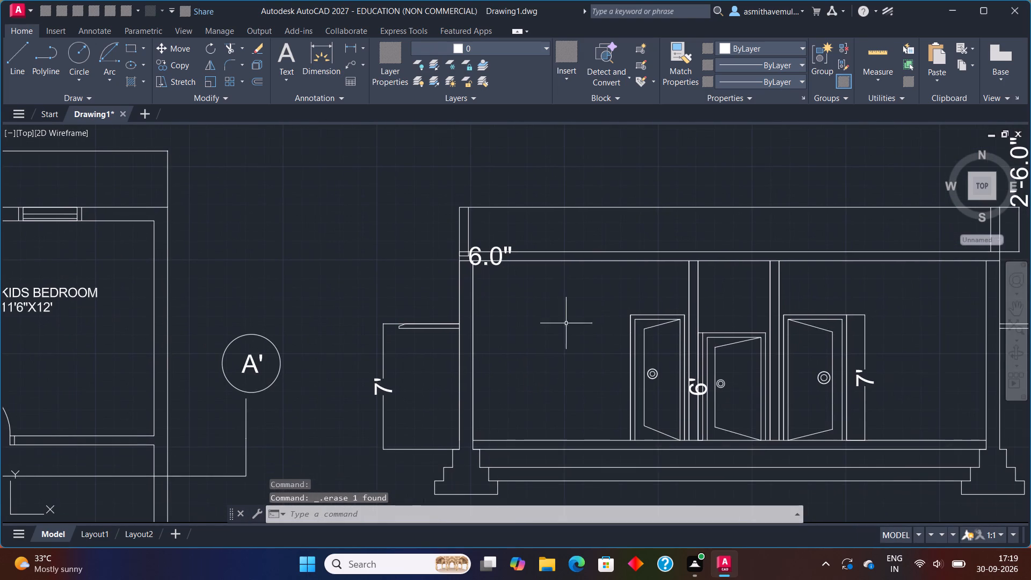
scroll(572, 382, "up", 1)
scroll(517, 252, "down", 2)
scroll(695, 362, "down", 1)
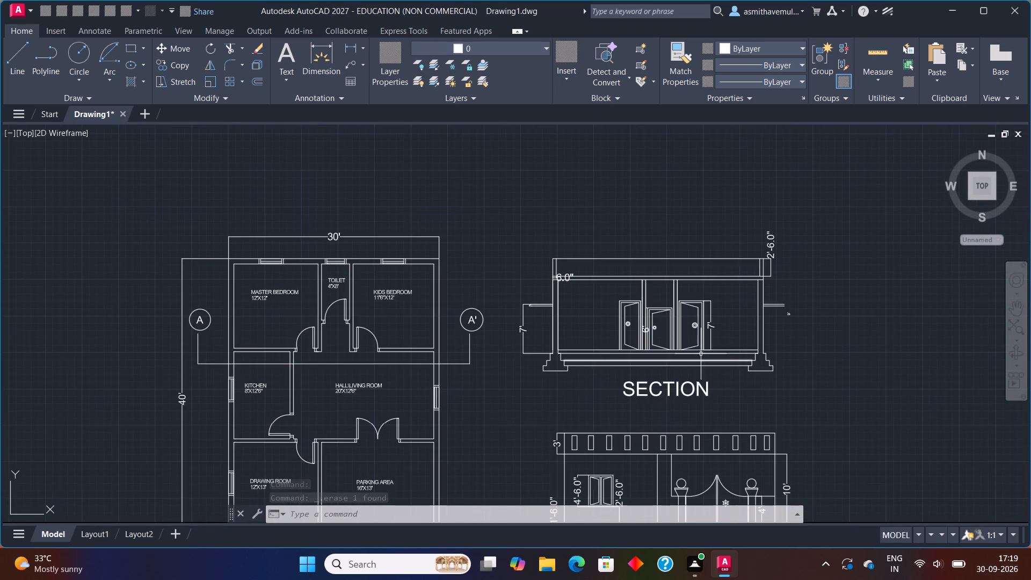
scroll(613, 277, "up", 3)
left_click(425, 289)
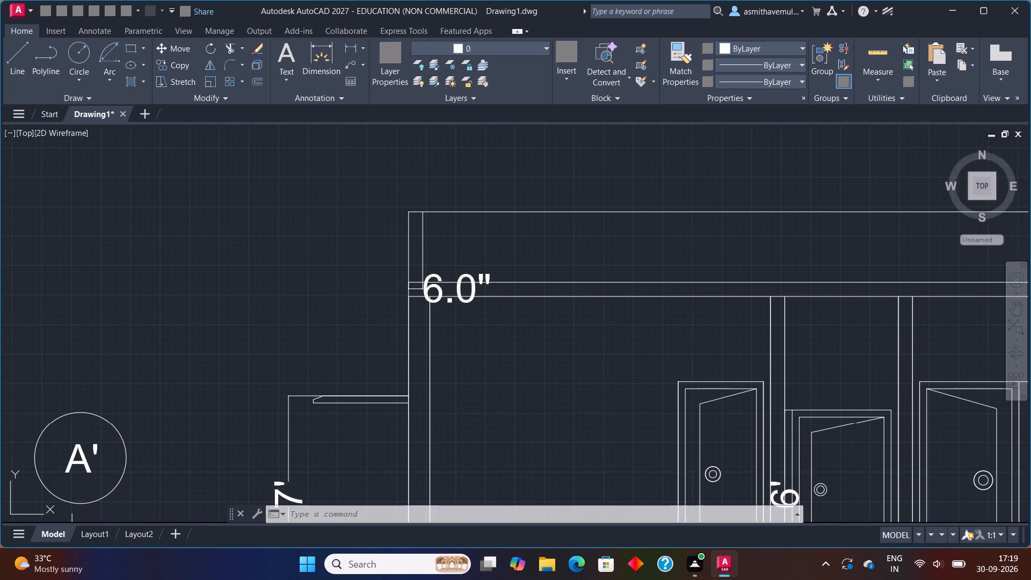
key("Delete")
key("Delete")
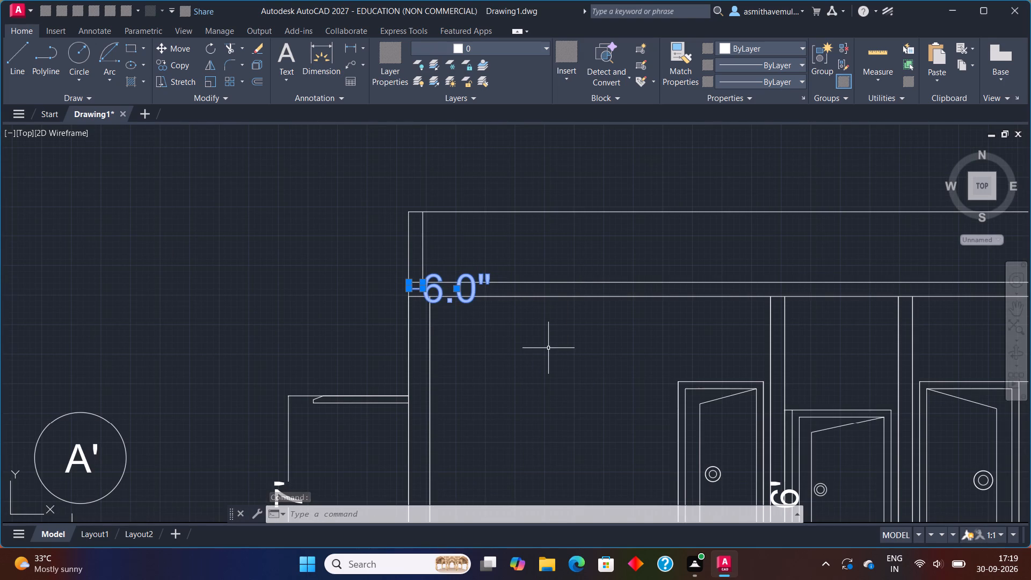
key("Delete")
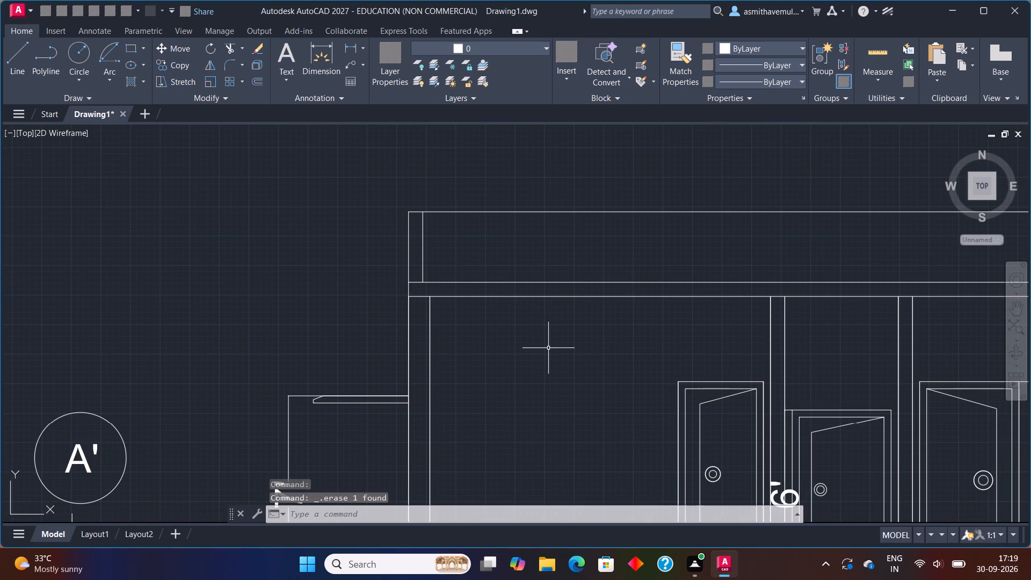
Add a linear dimension across the thickness of the section's left parapet wall, placed just above the roof line.
type("DLI")
key("Return")
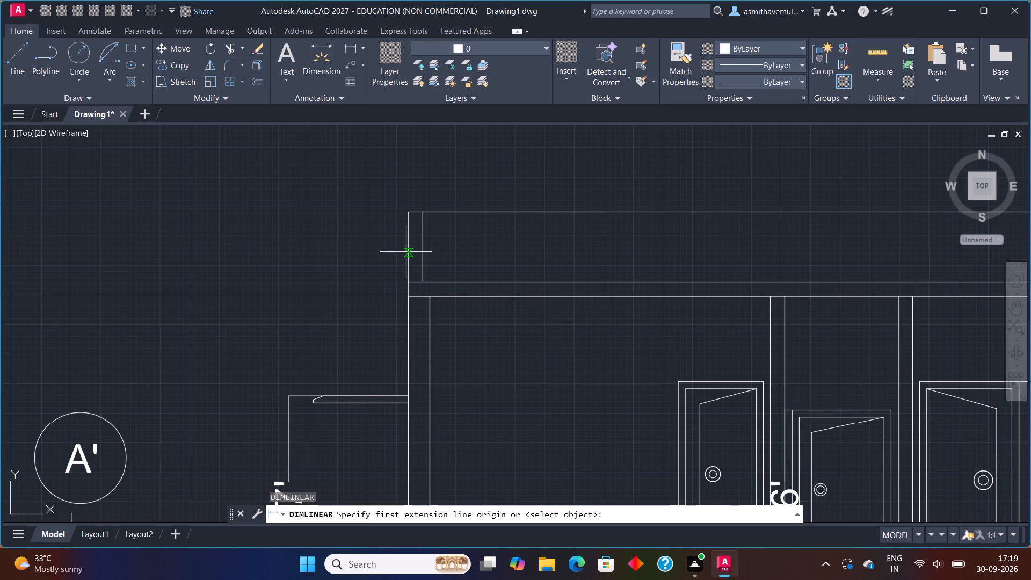
left_click(408, 238)
left_click(425, 237)
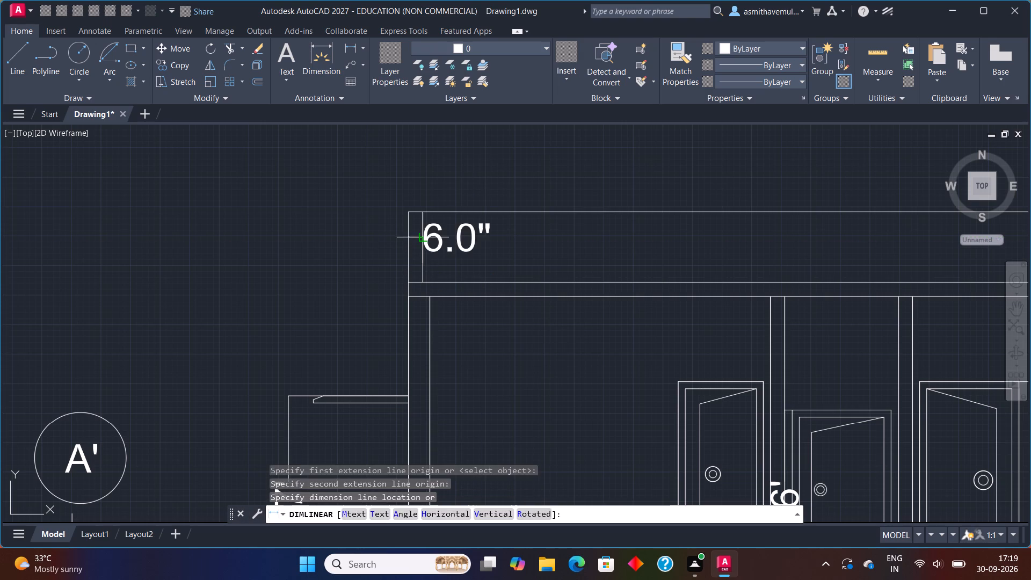
left_click(426, 189)
Move the detached sloped and bottom end lines onto the endpoint of the section's right sunshade top line.
scroll(555, 234, "down", 2)
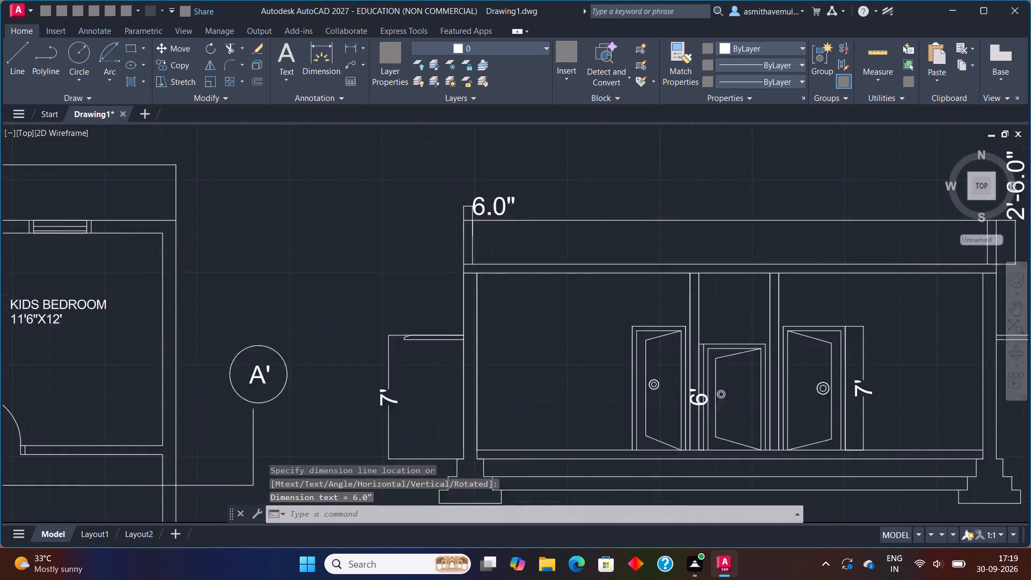
middle_click_drag(637, 241, 567, 235)
scroll(748, 367, "up", 1)
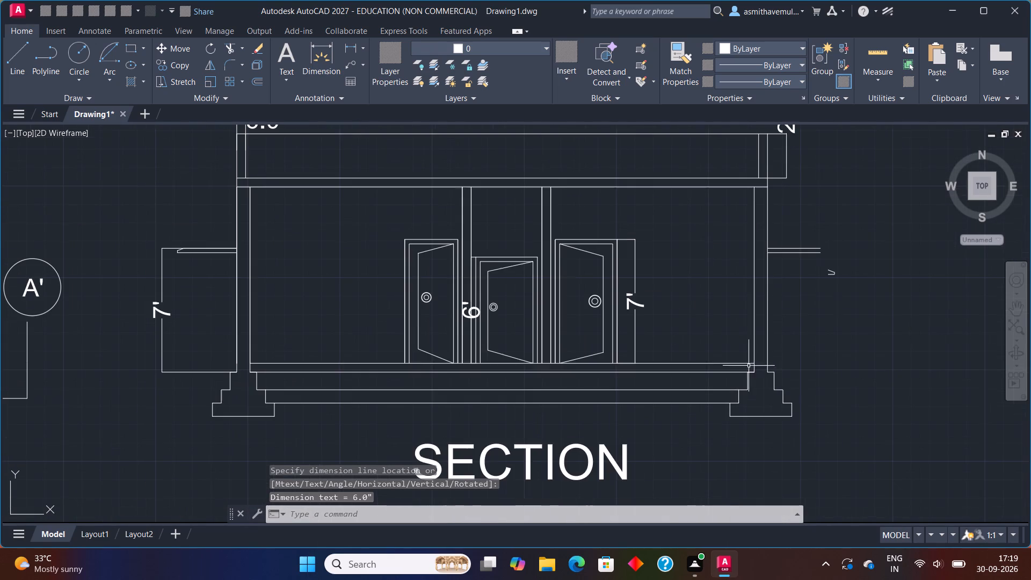
scroll(831, 270, "up", 1)
left_click(831, 273)
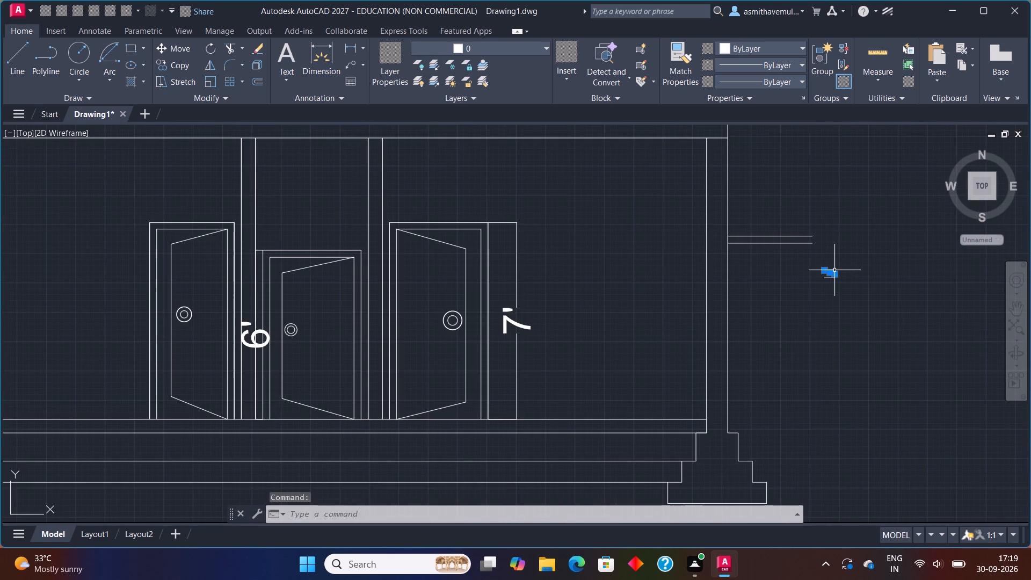
key("Escape")
left_click_drag(837, 264, 823, 318)
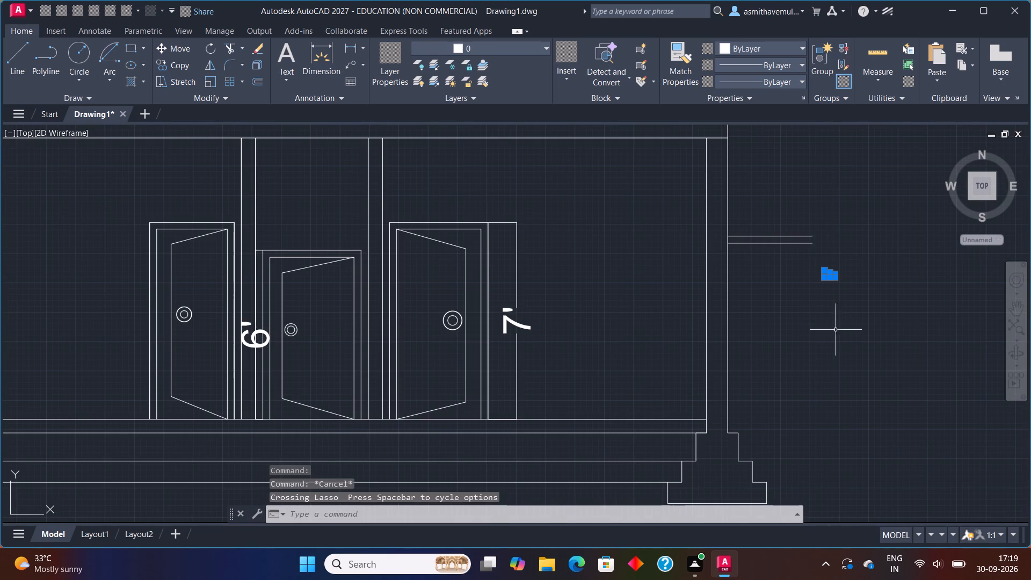
key("m")
key("Return")
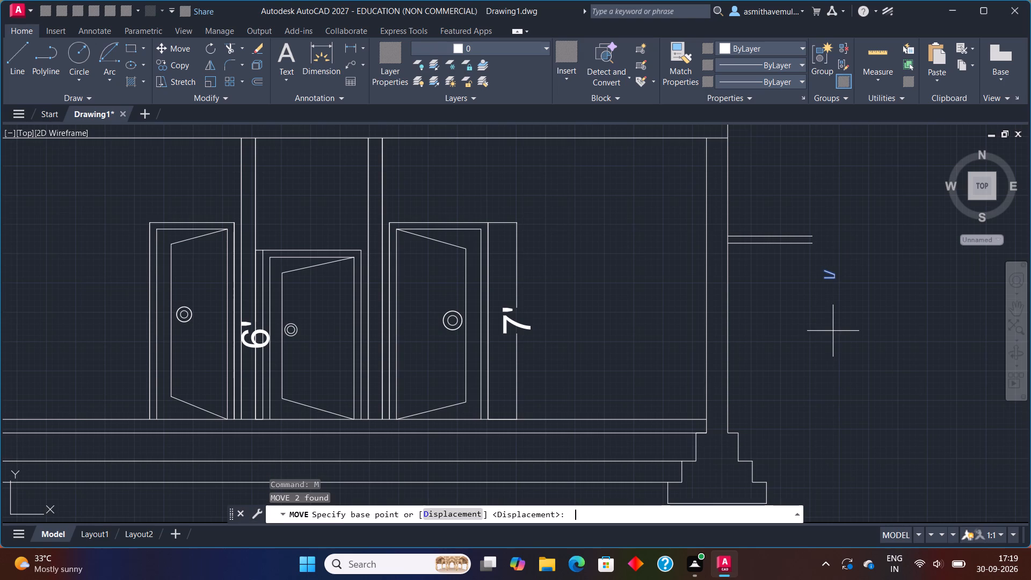
scroll(850, 186, "up", 2)
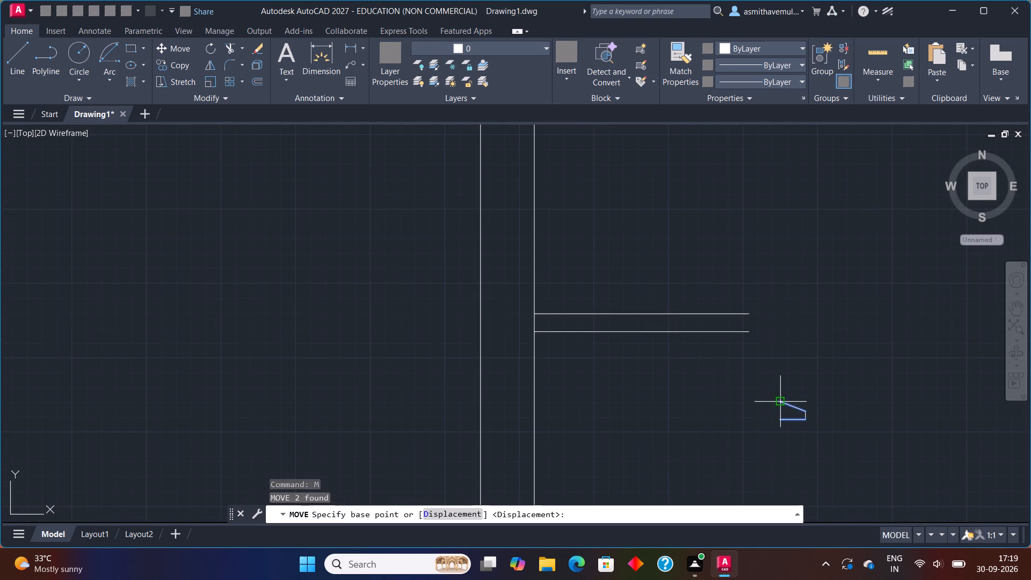
left_click(782, 402)
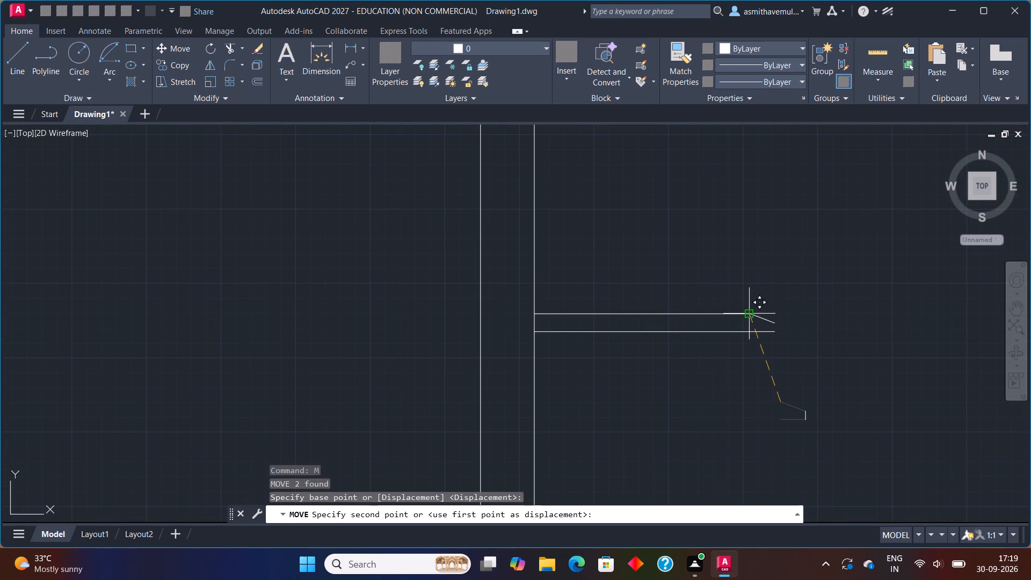
left_click(749, 310)
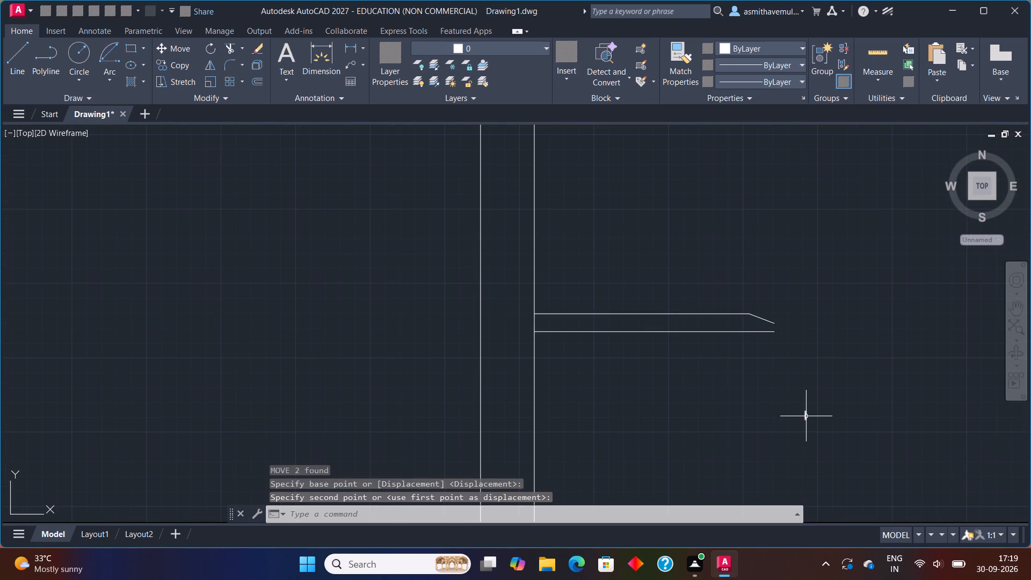
Move the leftover short vertical line onto the sloped line's end to close the tip of the right sunshade.
left_click(807, 417)
key("m")
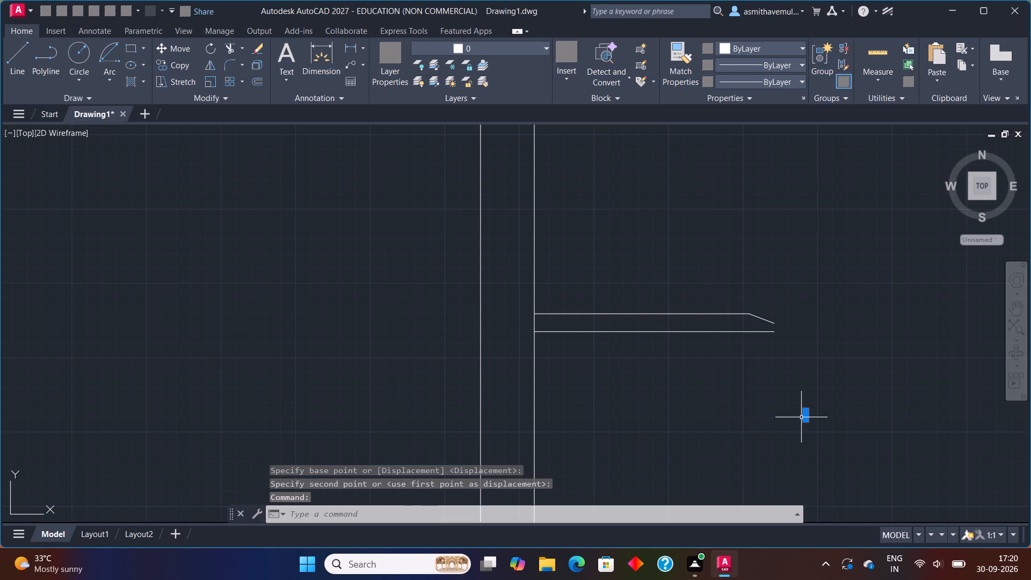
key("Return")
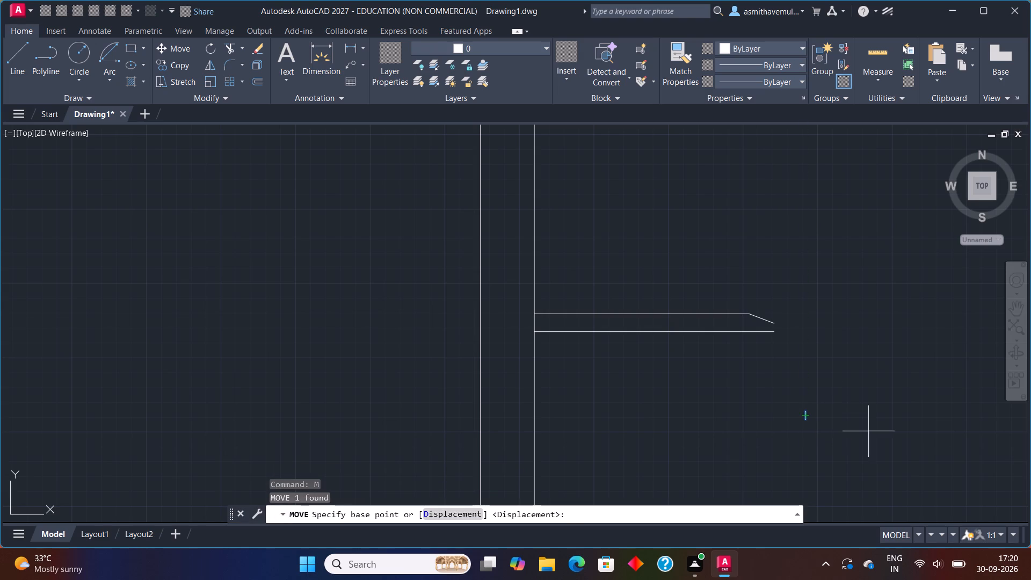
left_click_drag(805, 408, 805, 403)
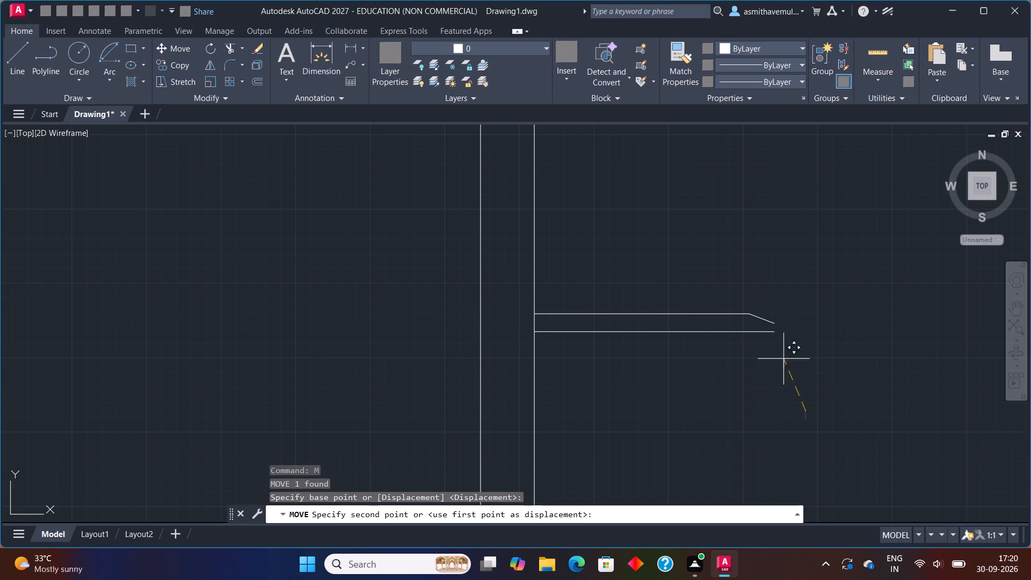
scroll(778, 347, "up", 3)
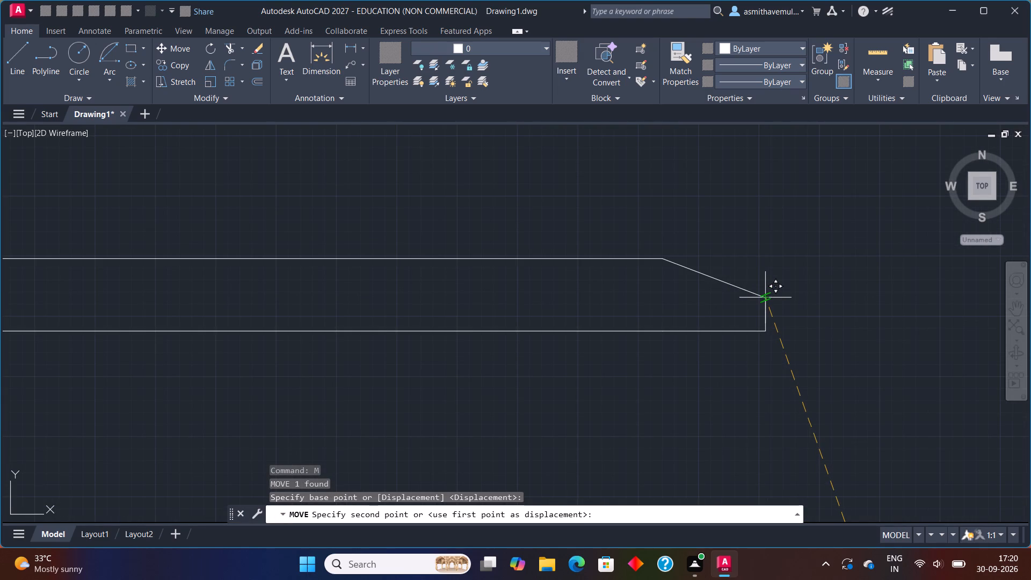
left_click(764, 293)
scroll(792, 313, "down", 4)
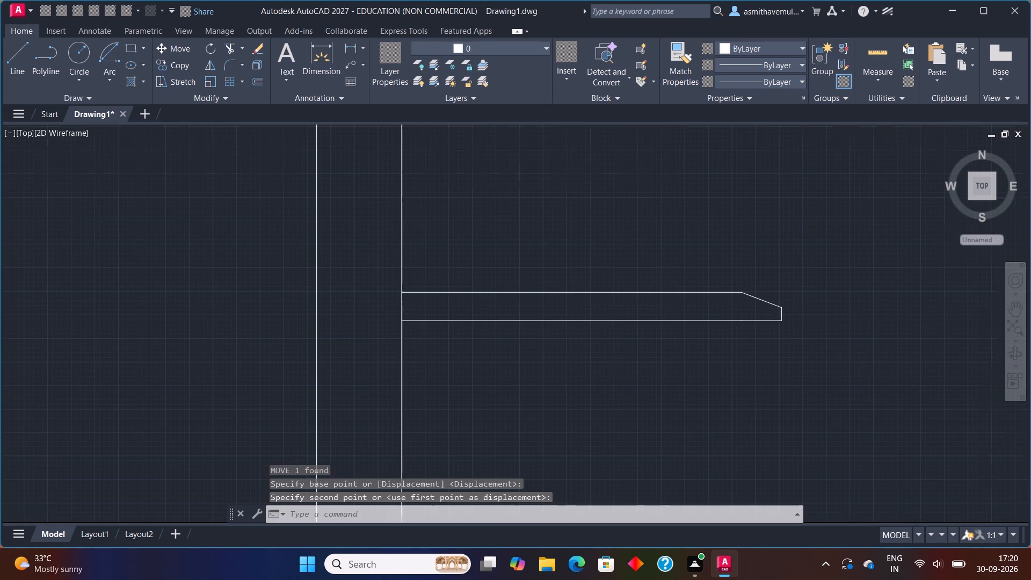
scroll(792, 317, "down", 3)
middle_click_drag(751, 325, 807, 267)
scroll(723, 404, "down", 1)
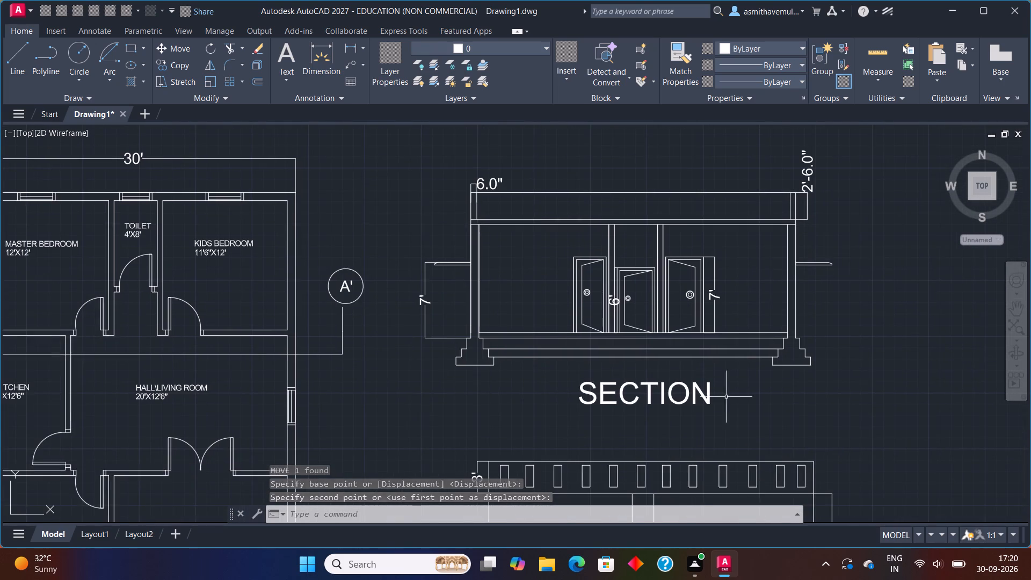
Review the finished sheet, examining the plan, section and elevation with their titles and dimensions, both overall and close up.
middle_click_drag(715, 436, 728, 328)
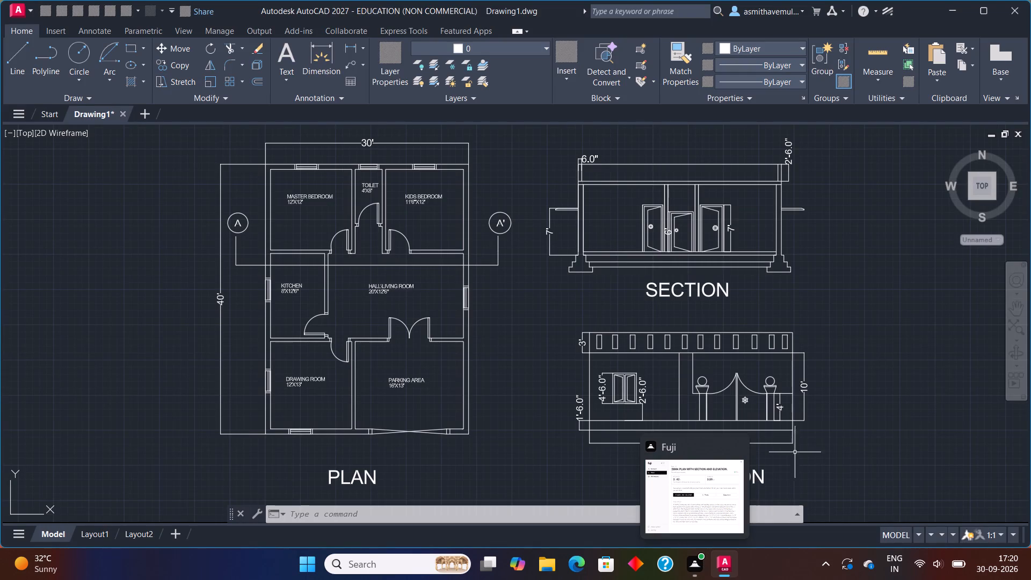
scroll(792, 305, "down", 1)
middle_click_drag(790, 379, 720, 374)
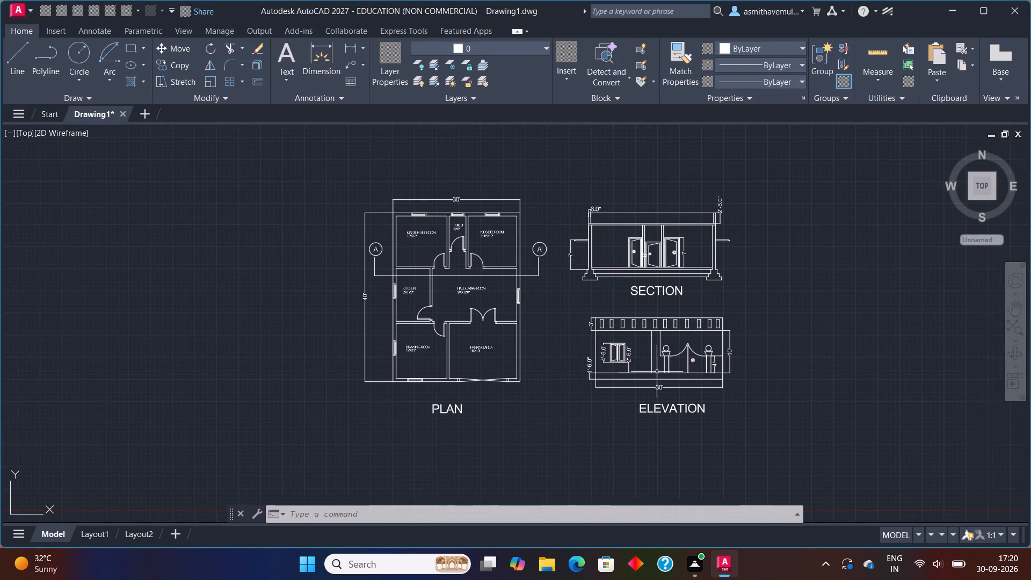
scroll(567, 351, "up", 2)
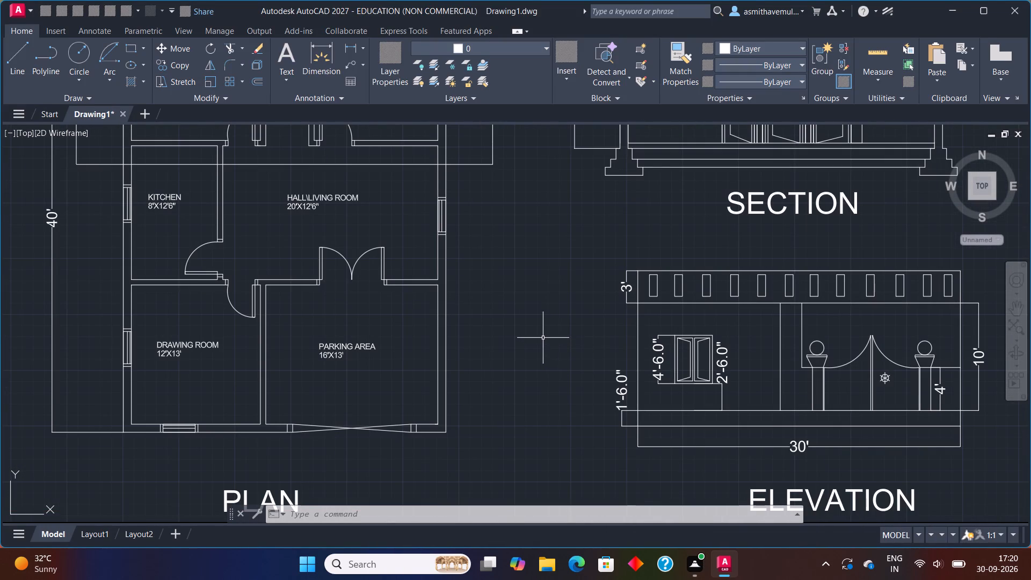
scroll(542, 337, "up", 5)
scroll(542, 337, "down", 6)
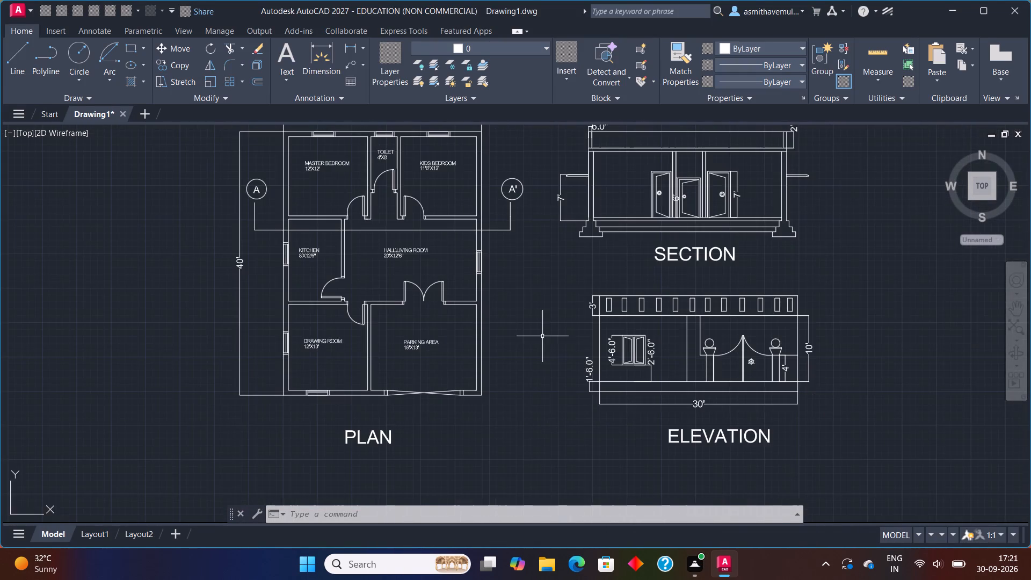
scroll(542, 337, "down", 1)
scroll(484, 330, "up", 3)
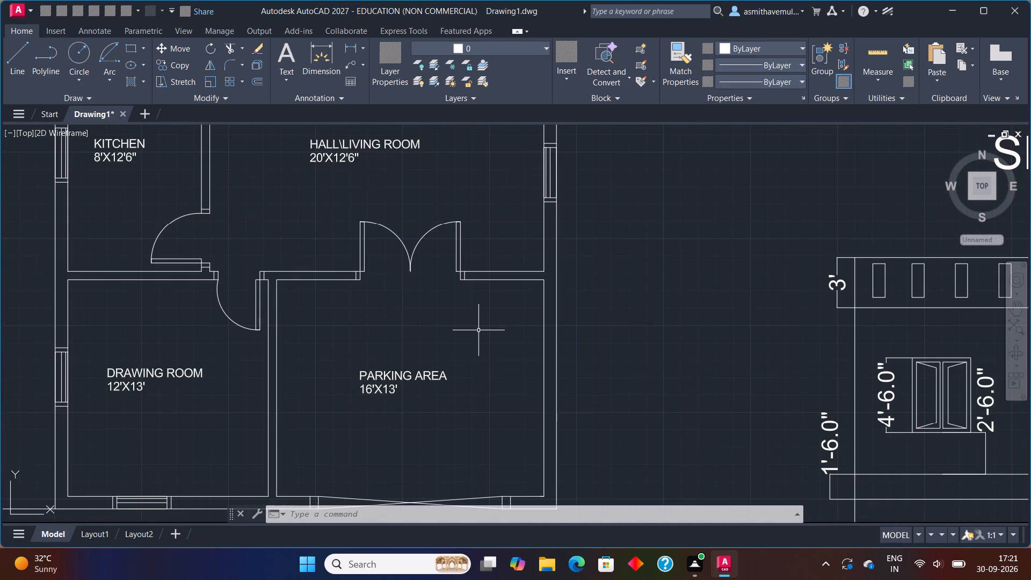
scroll(478, 332, "down", 1)
scroll(606, 326, "down", 1)
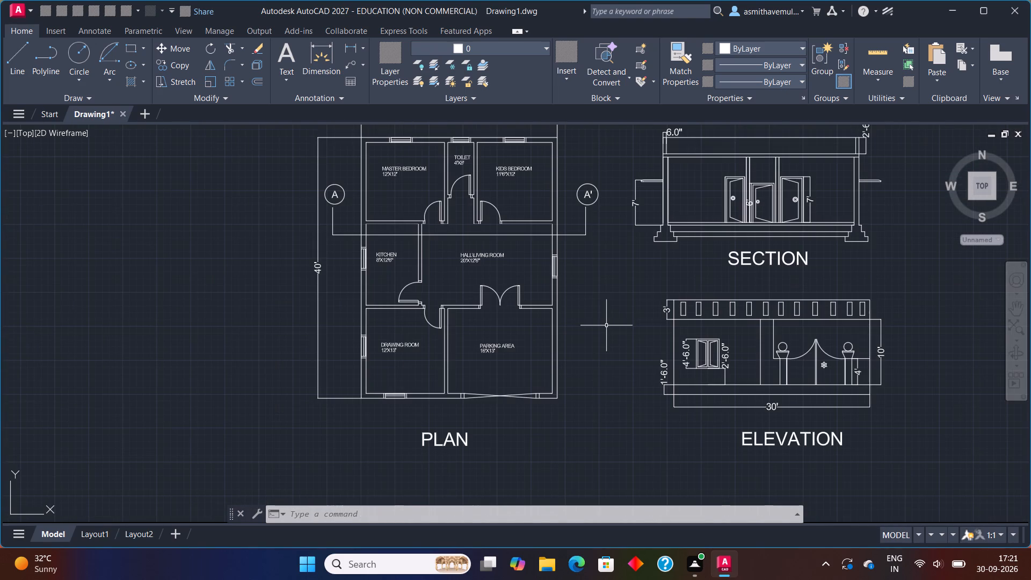
middle_click_drag(608, 318, 564, 330)
scroll(563, 307, "down", 1)
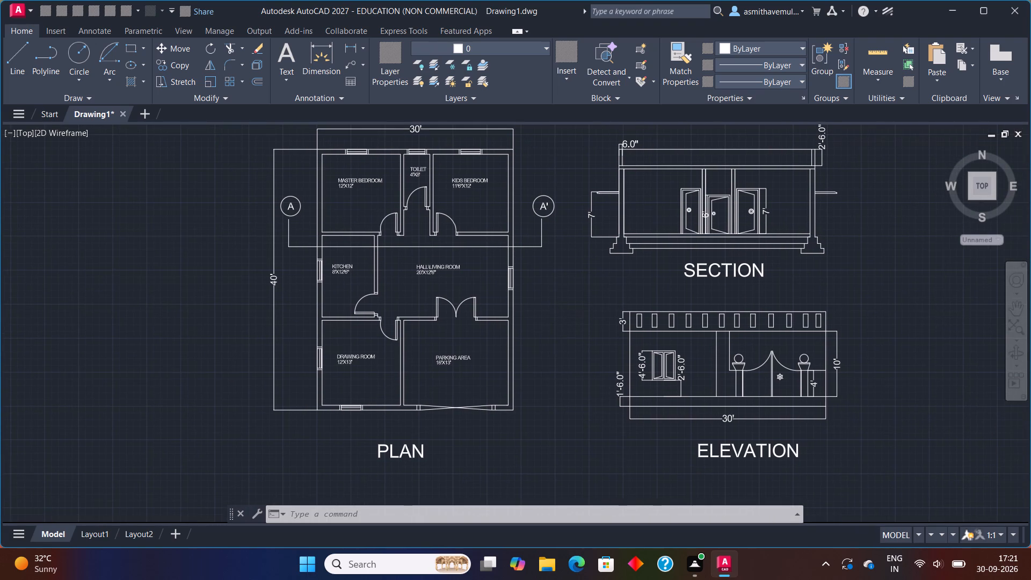
scroll(563, 307, "down", 2)
scroll(569, 306, "up", 5)
scroll(569, 303, "down", 2)
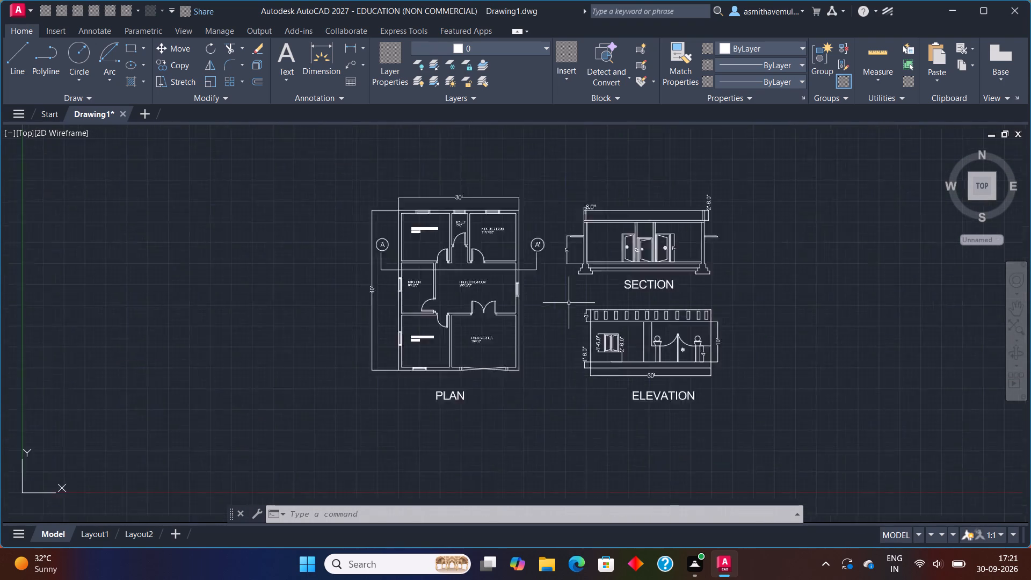
scroll(569, 303, "down", 6)
scroll(569, 303, "up", 7)
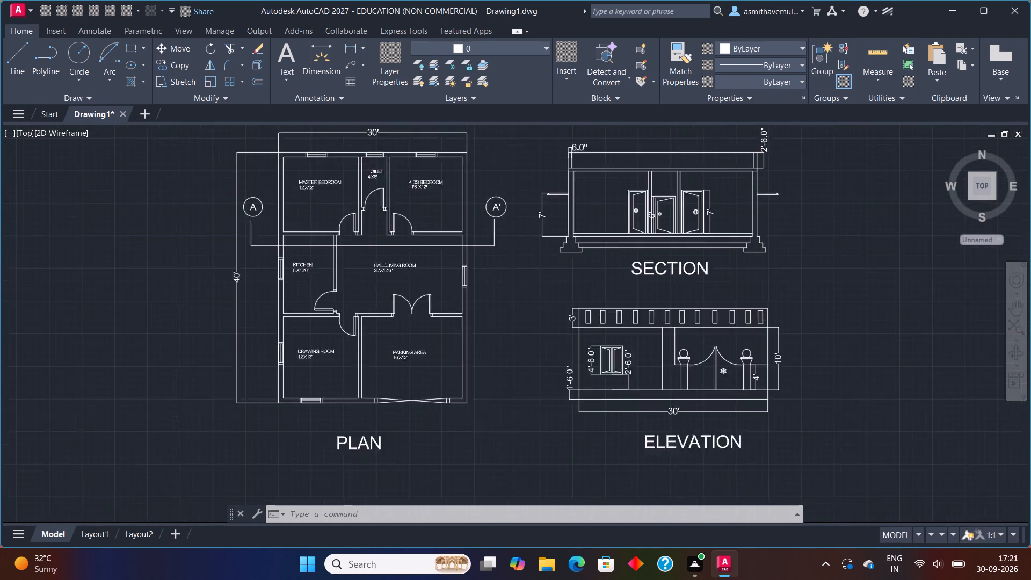
middle_click_drag(546, 313, 538, 331)
scroll(538, 324, "down", 1)
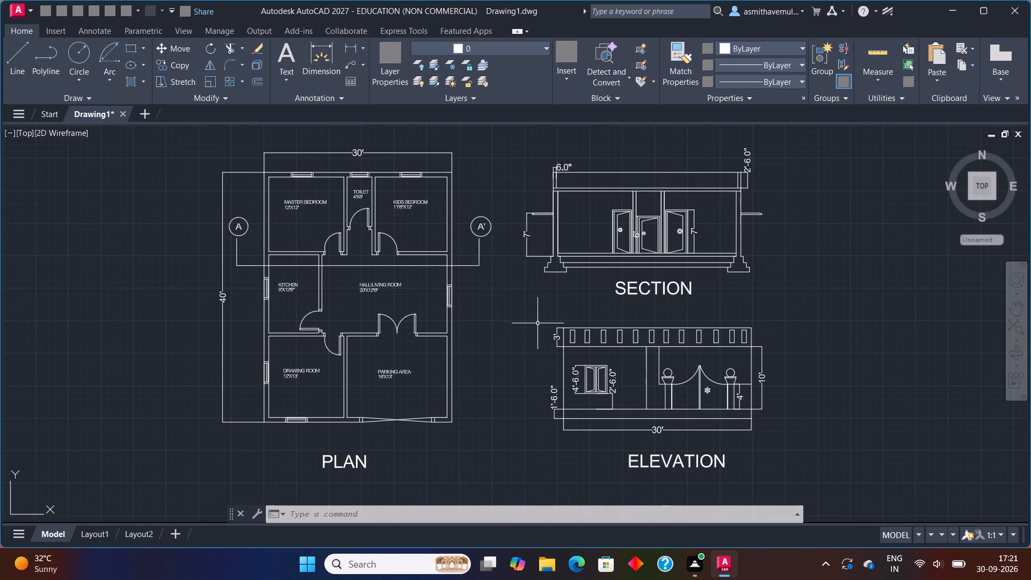
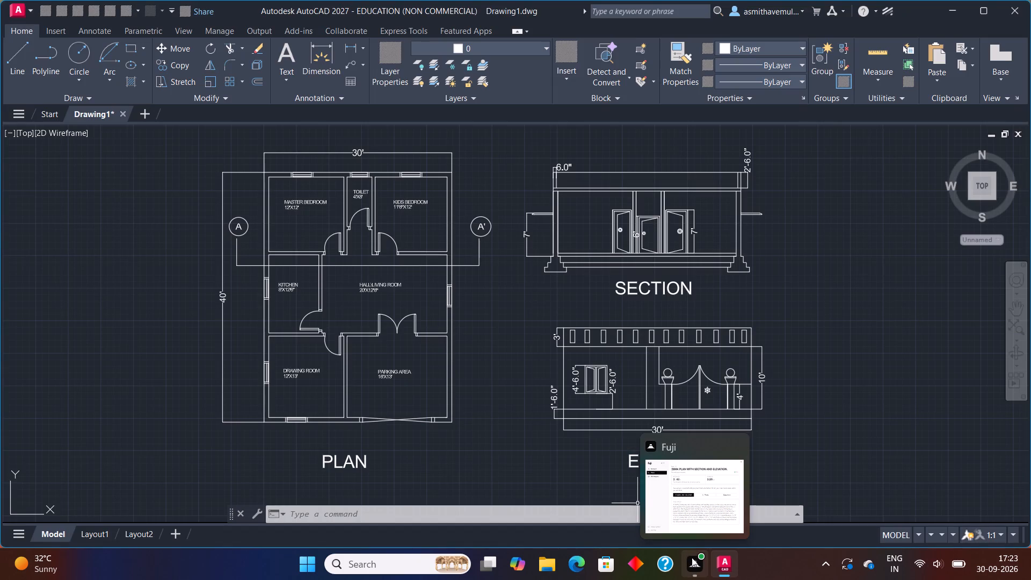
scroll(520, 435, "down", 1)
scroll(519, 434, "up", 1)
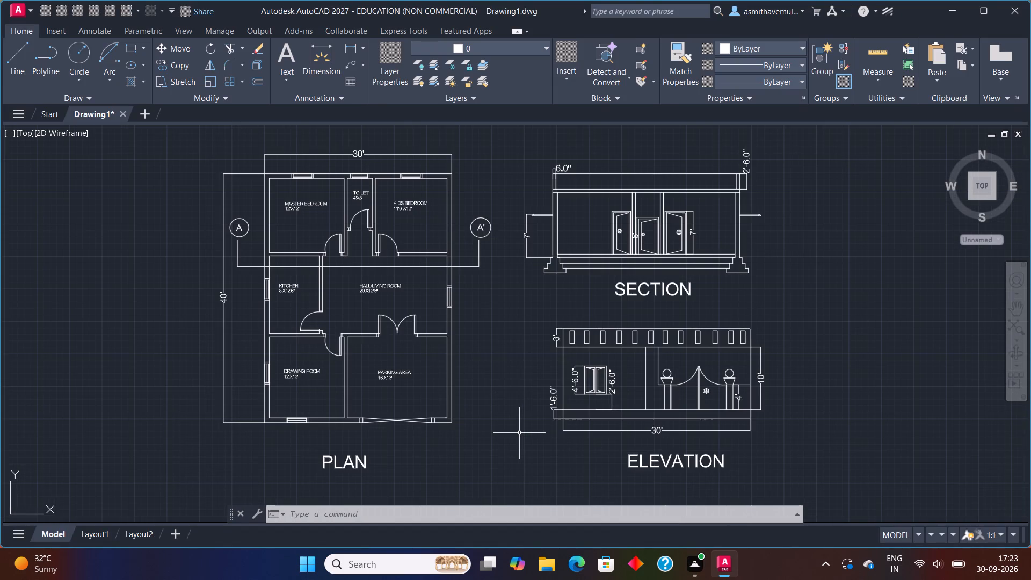
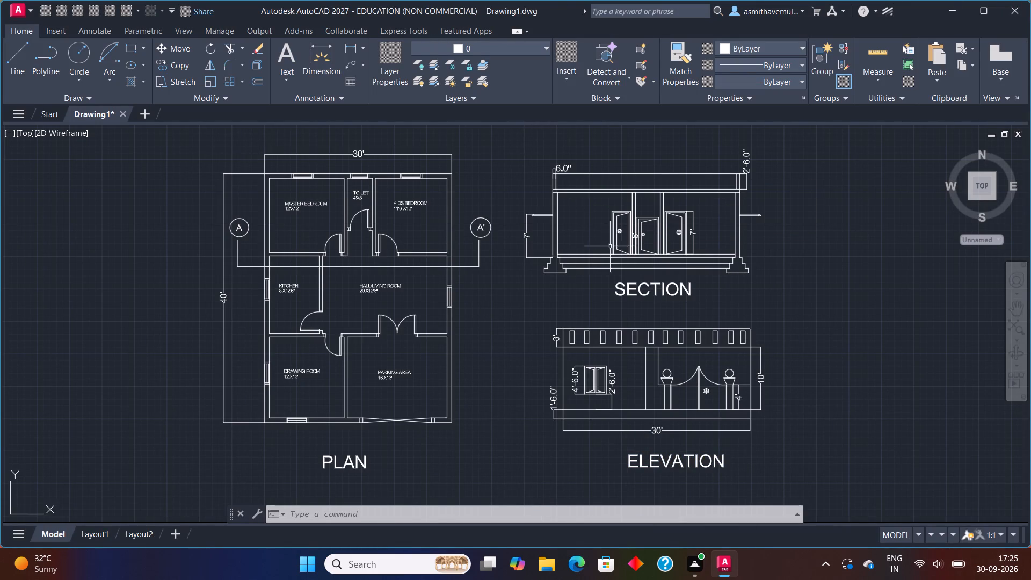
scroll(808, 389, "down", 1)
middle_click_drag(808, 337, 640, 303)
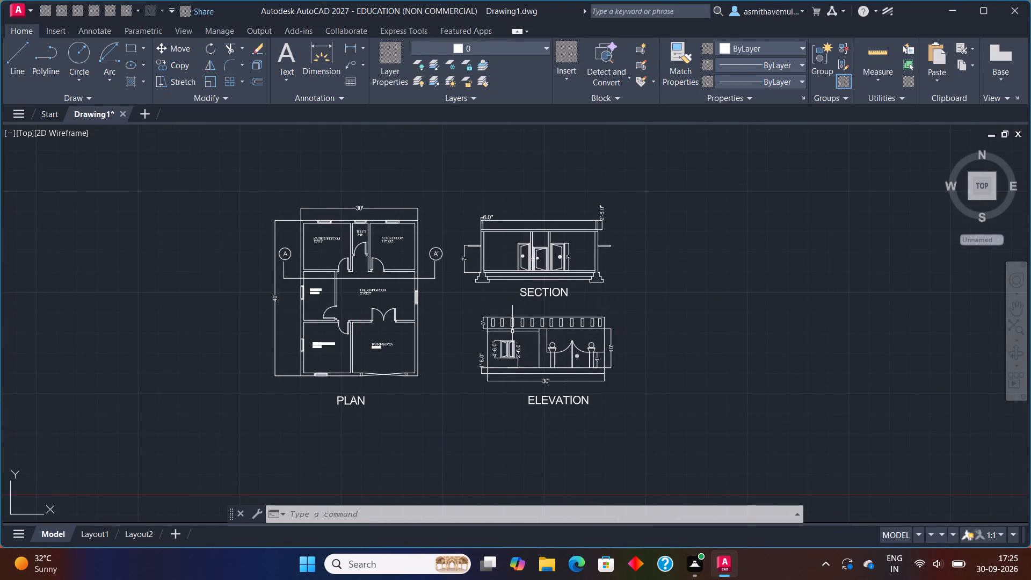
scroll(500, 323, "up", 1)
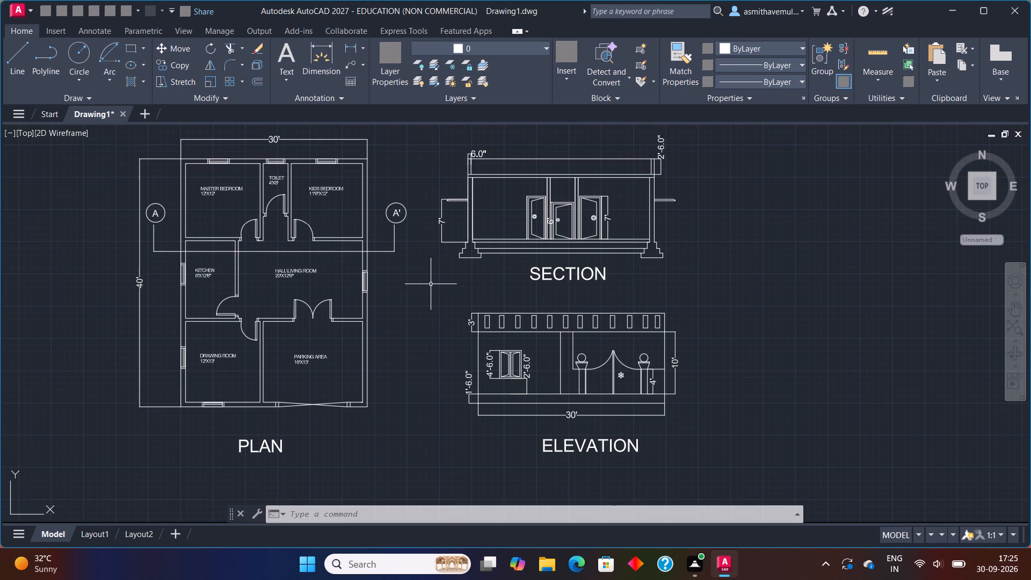
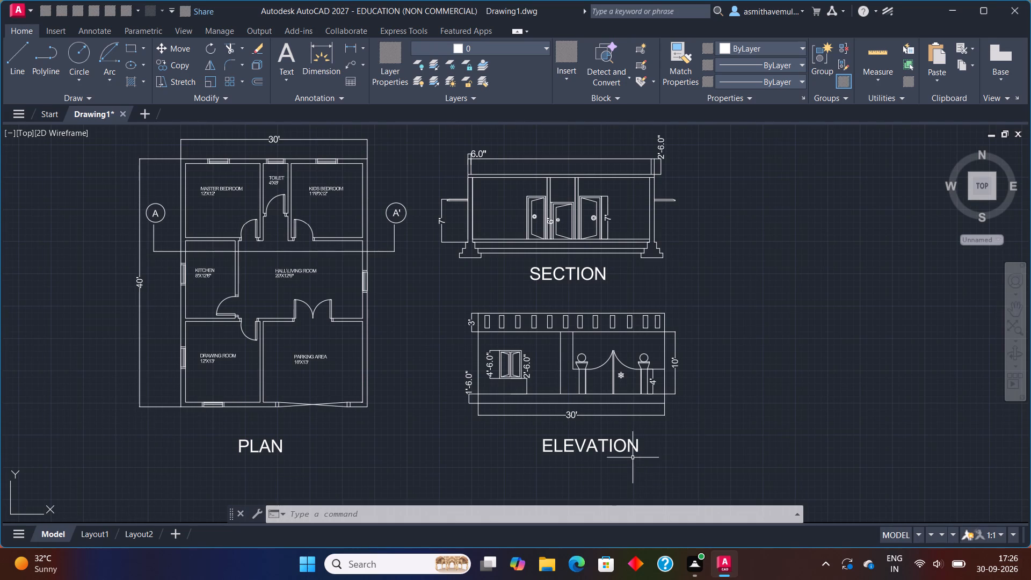
Examine the finished sheet, checking the plan, section and elevation views with their dimensions, room labels and titles.
scroll(228, 238, "up", 4)
scroll(223, 242, "down", 6)
scroll(258, 244, "up", 3)
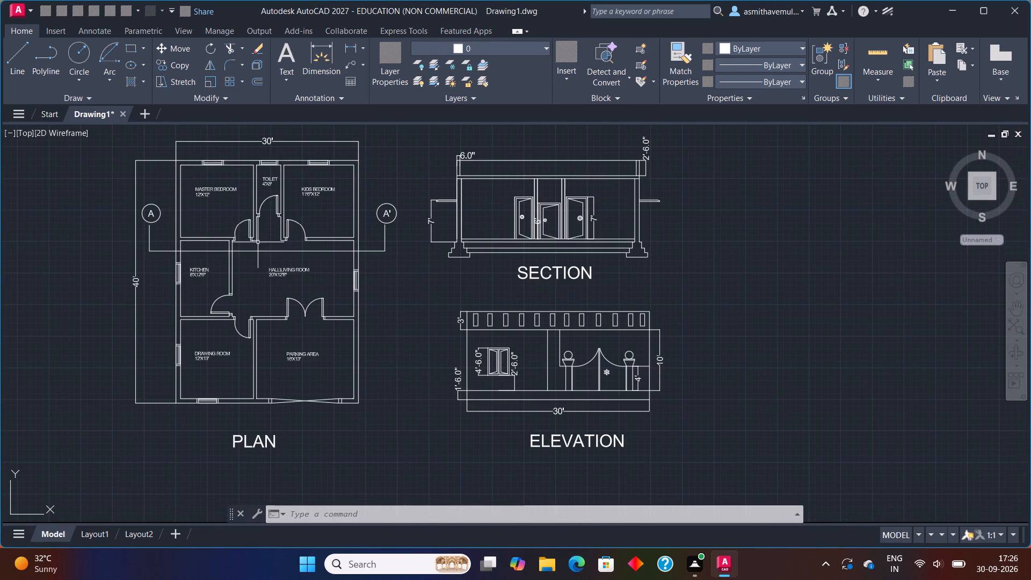
middle_click_drag(495, 276, 519, 356)
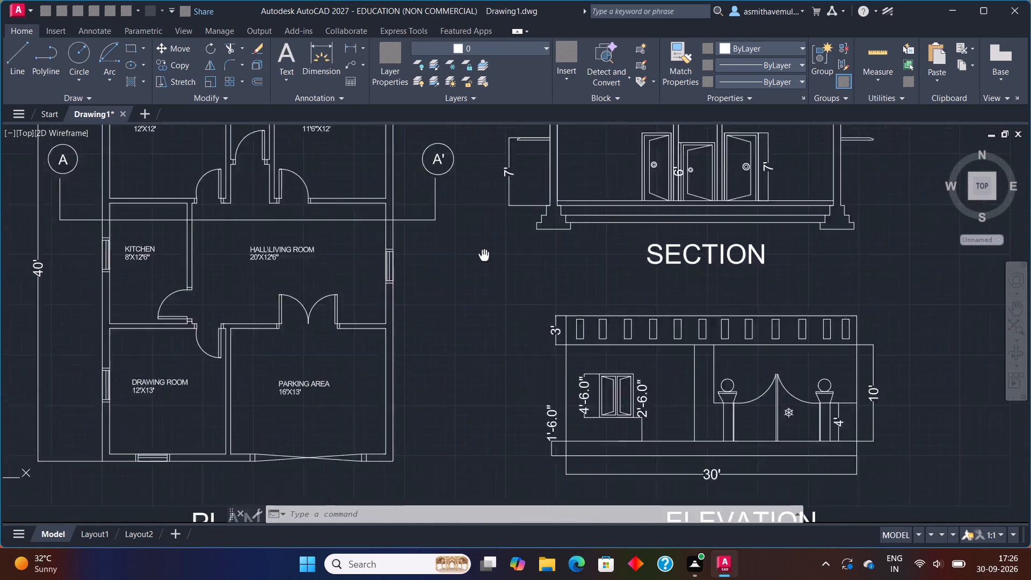
middle_click_drag(519, 356, 470, 428)
middle_click_drag(508, 294, 528, 159)
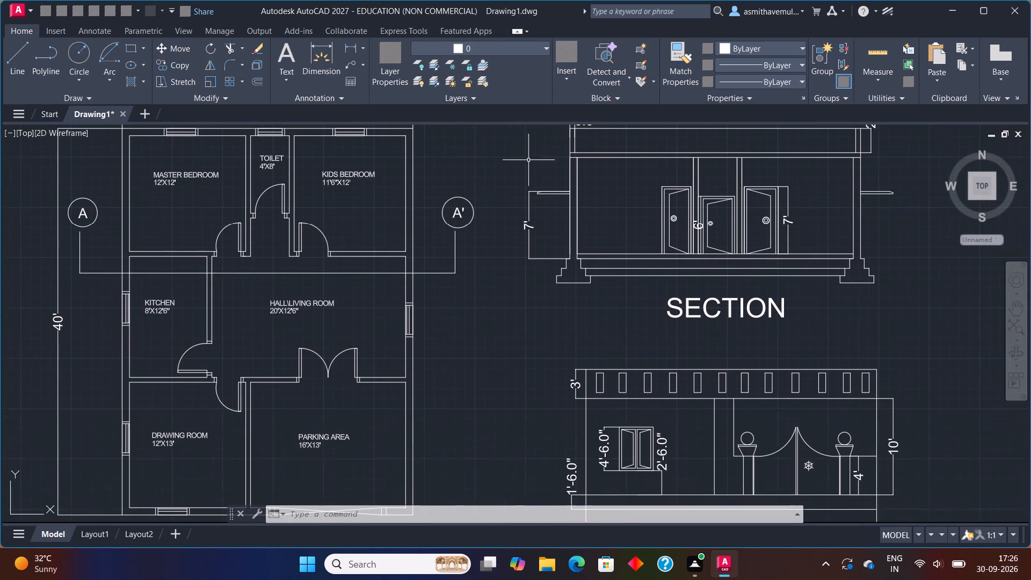
scroll(493, 368, "down", 2)
scroll(482, 389, "up", 1)
middle_click_drag(486, 379, 486, 378)
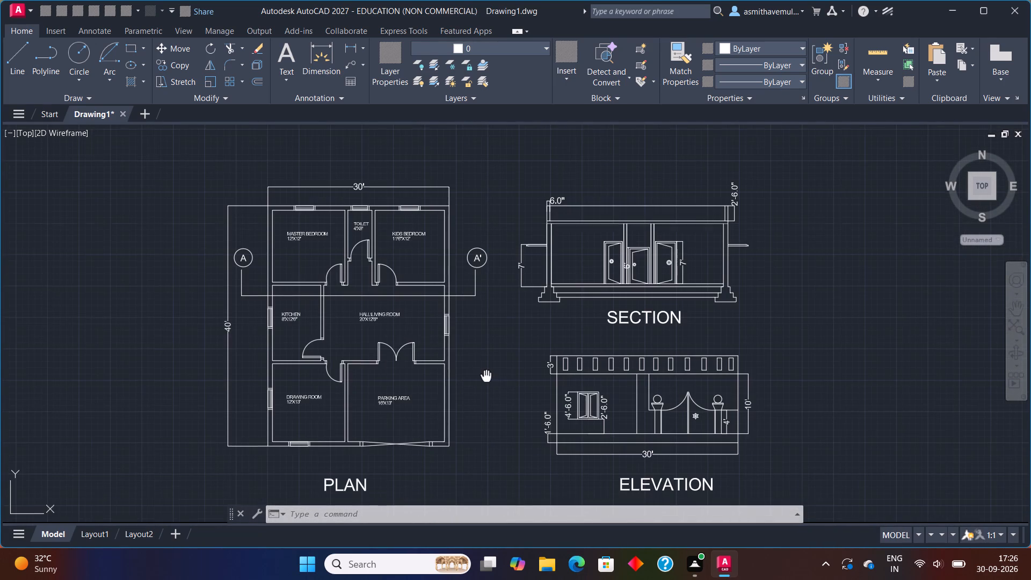
middle_click_drag(486, 378, 491, 311)
scroll(491, 311, "up", 7)
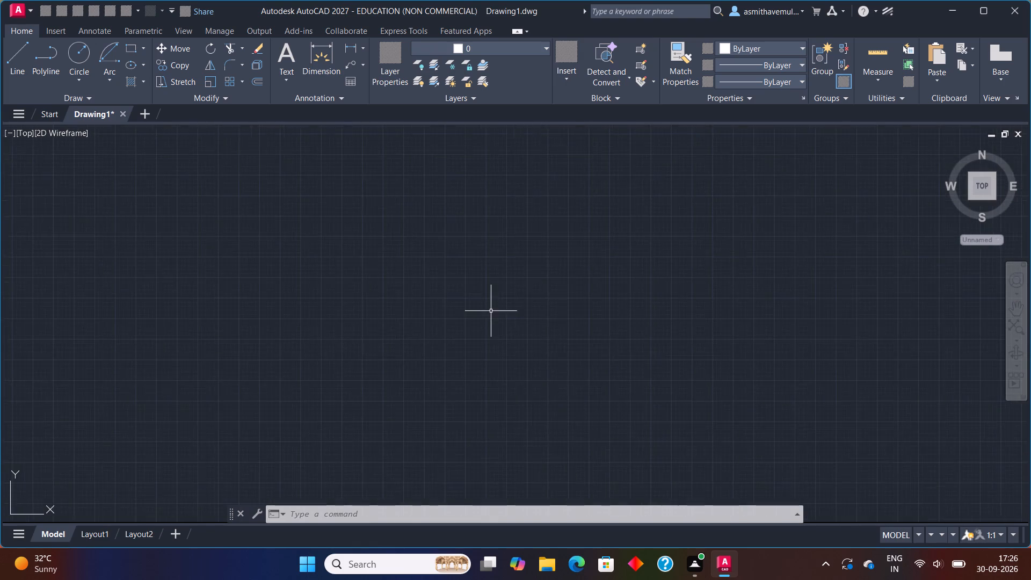
scroll(491, 310, "down", 9)
scroll(491, 310, "up", 2)
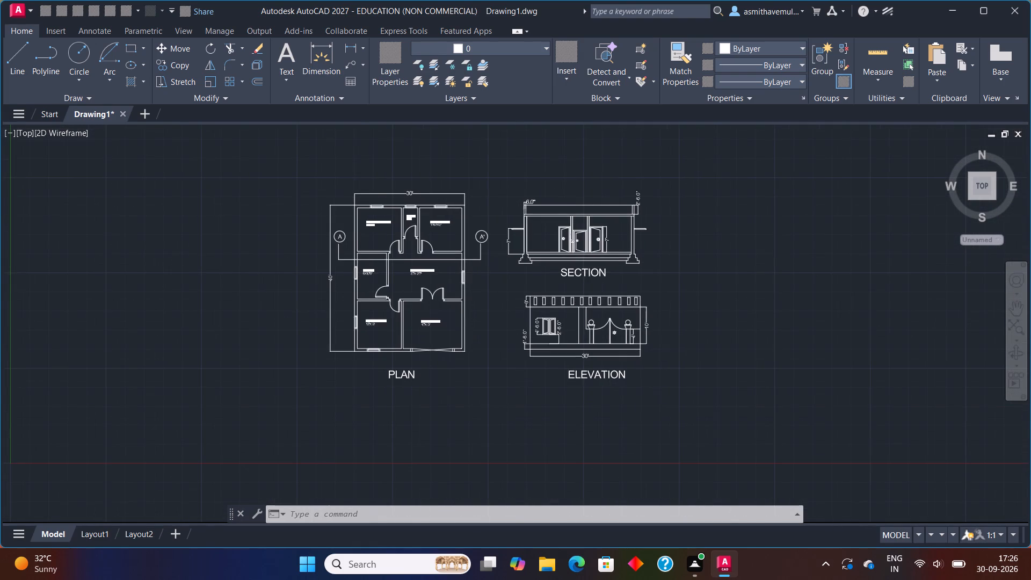
middle_click_drag(491, 307, 498, 259)
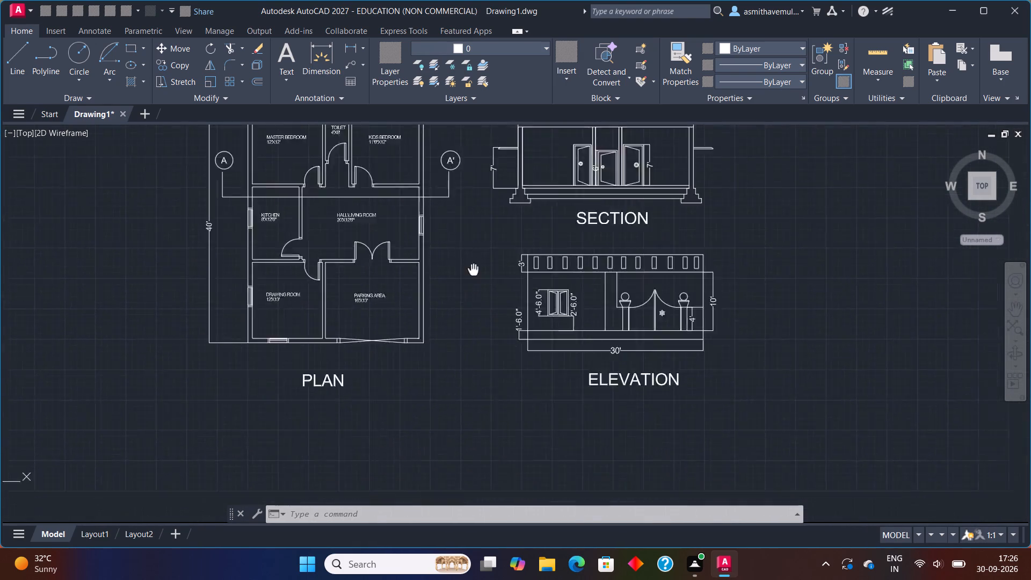
middle_click_drag(498, 259, 487, 394)
middle_click_drag(491, 380, 533, 264)
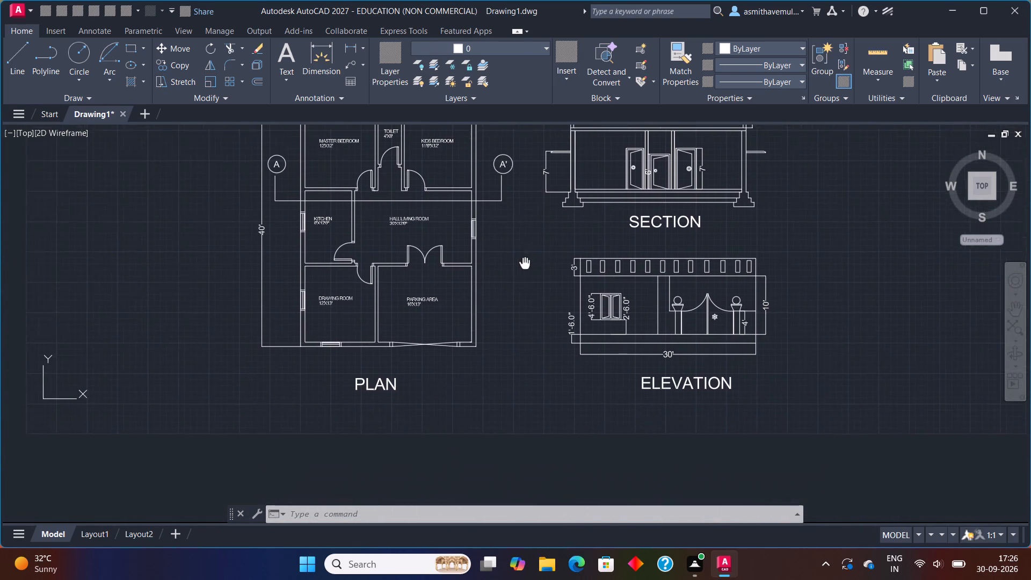
middle_click_drag(533, 264, 423, 353)
middle_click_drag(431, 314, 523, 214)
middle_click_drag(546, 202, 480, 448)
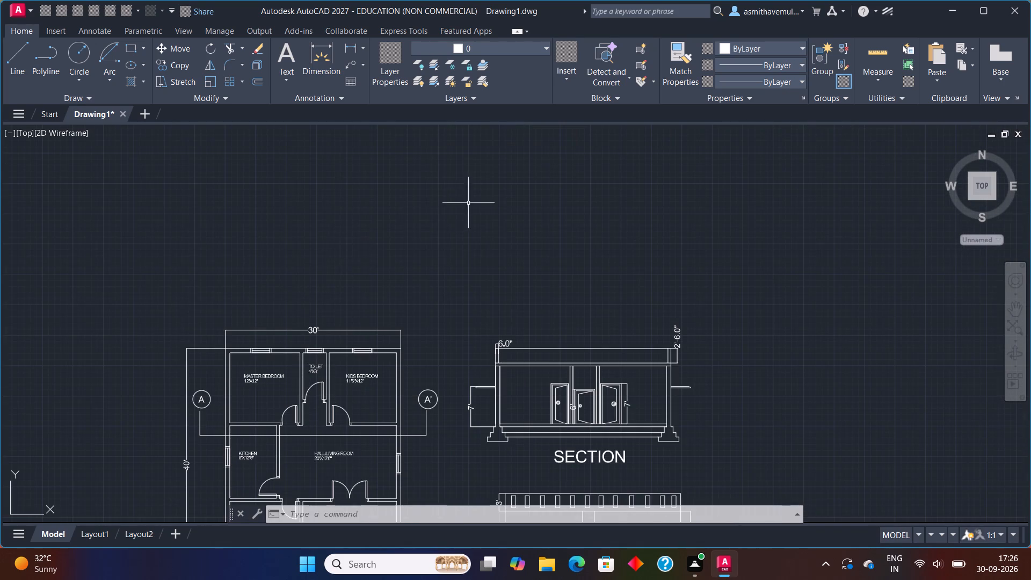
middle_click_drag(437, 338, 452, 218)
scroll(452, 218, "up", 1)
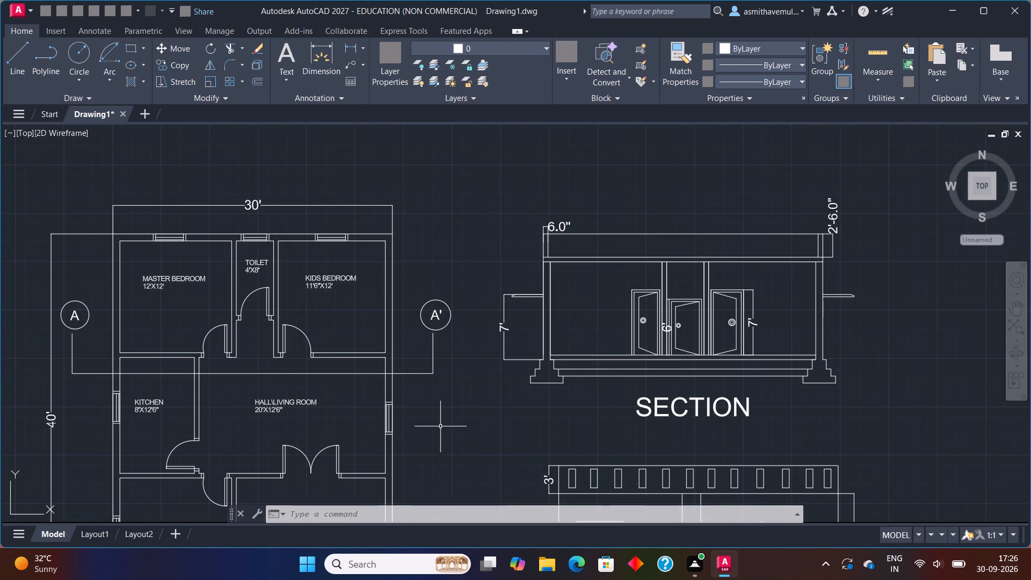
scroll(441, 423, "down", 1)
middle_click_drag(451, 448, 460, 320)
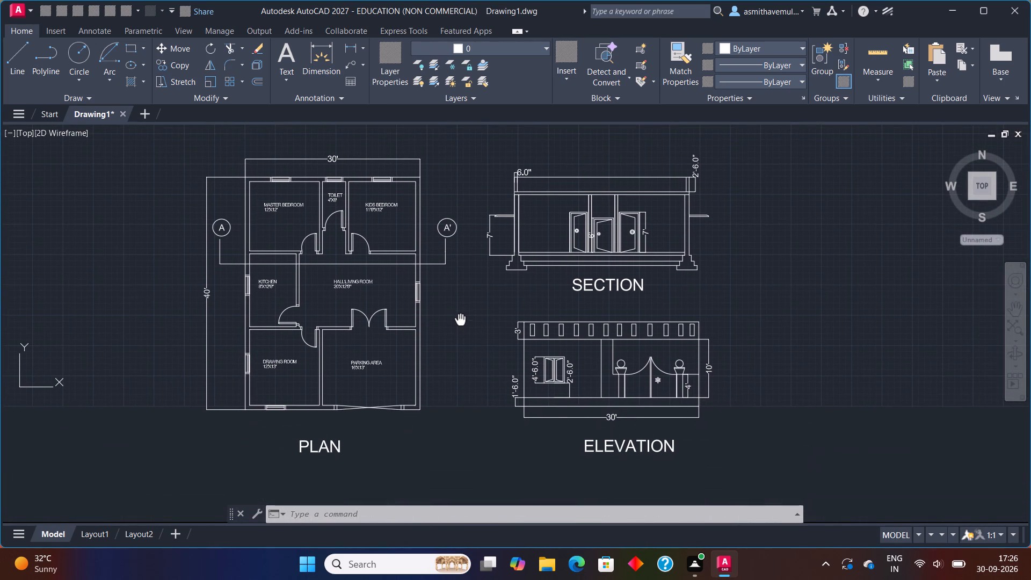
scroll(460, 320, "up", 9)
scroll(460, 320, "down", 3)
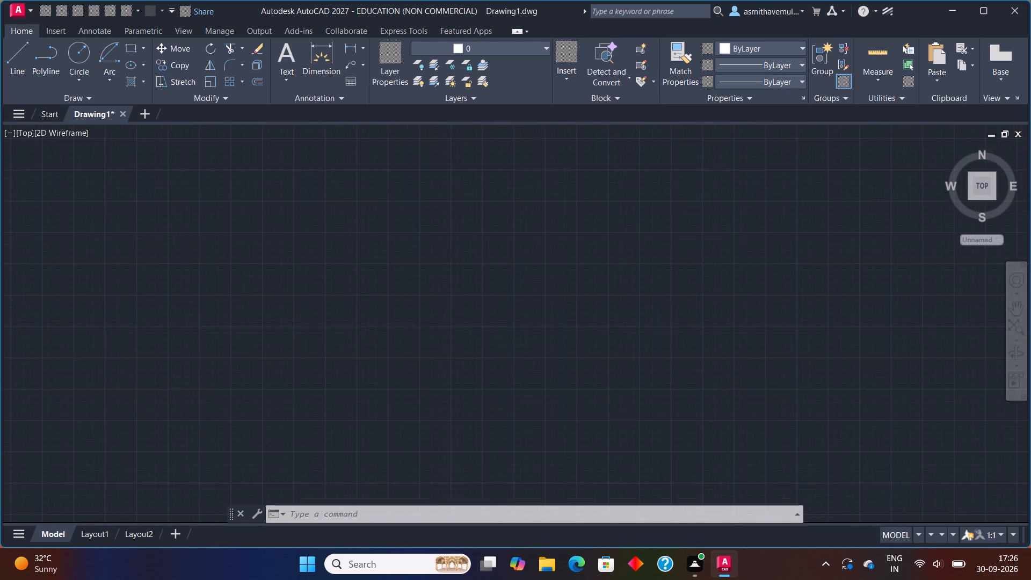
scroll(460, 318, "down", 8)
scroll(460, 318, "up", 3)
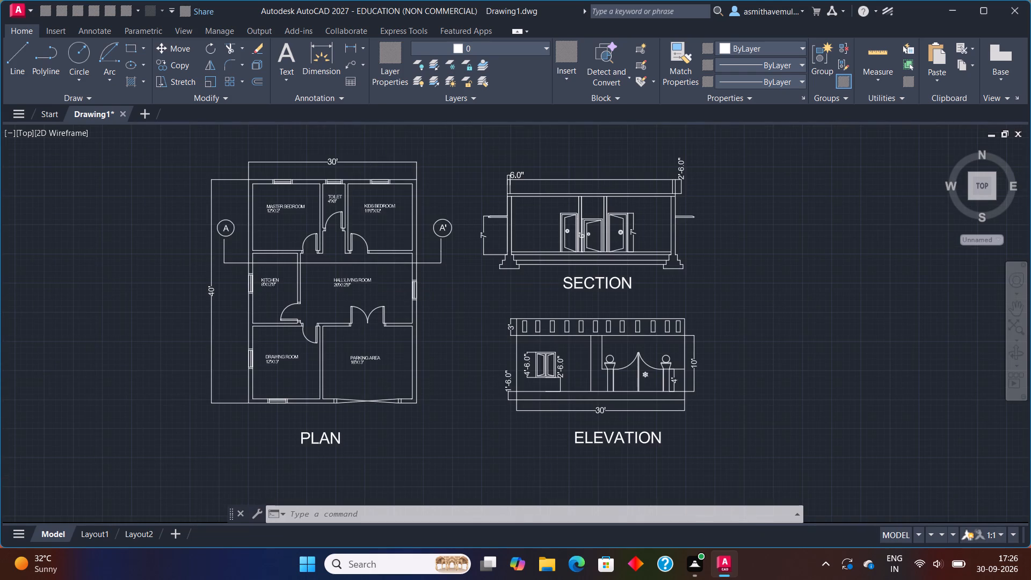
middle_click_drag(461, 314, 465, 302)
middle_click_drag(590, 249, 549, 414)
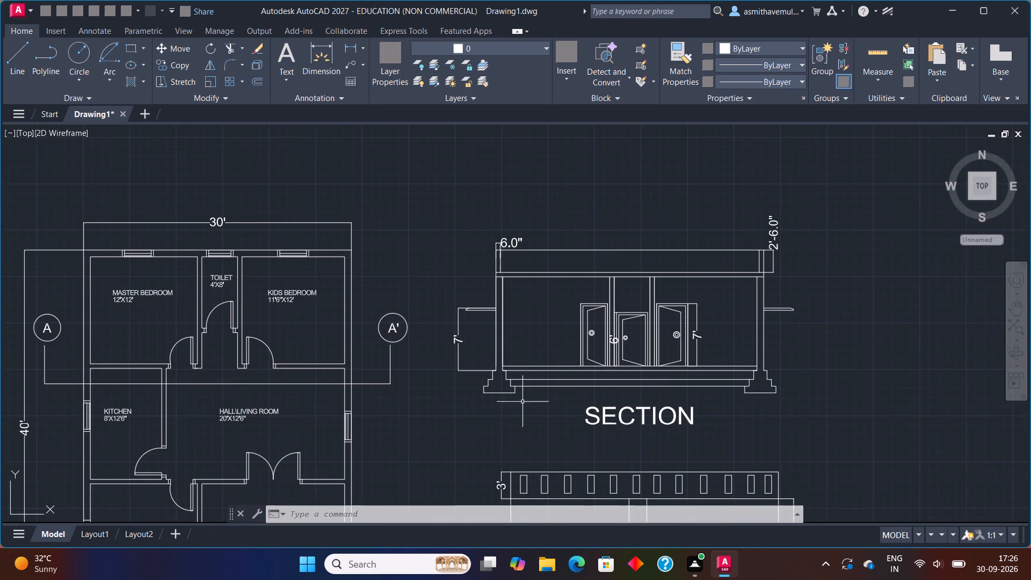
scroll(465, 443, "down", 1)
middle_click_drag(468, 426, 540, 313)
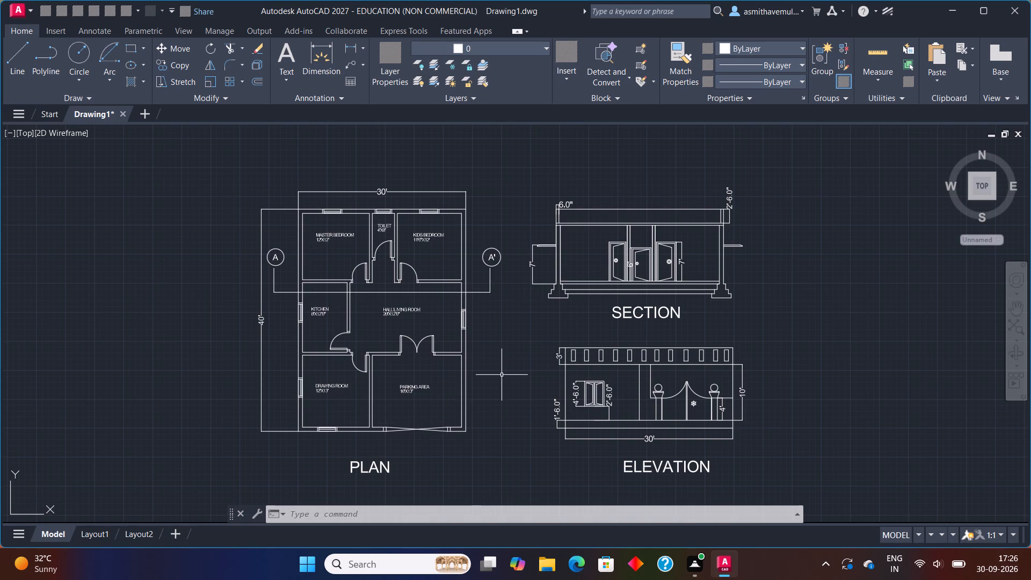
scroll(504, 372, "up", 1)
scroll(505, 363, "down", 1)
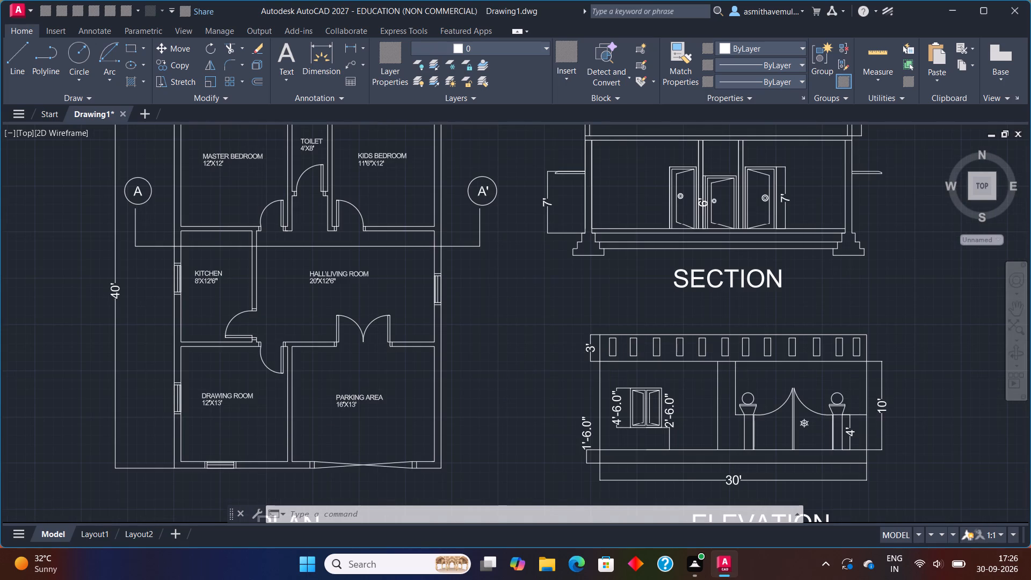
middle_click_drag(505, 356, 711, 321)
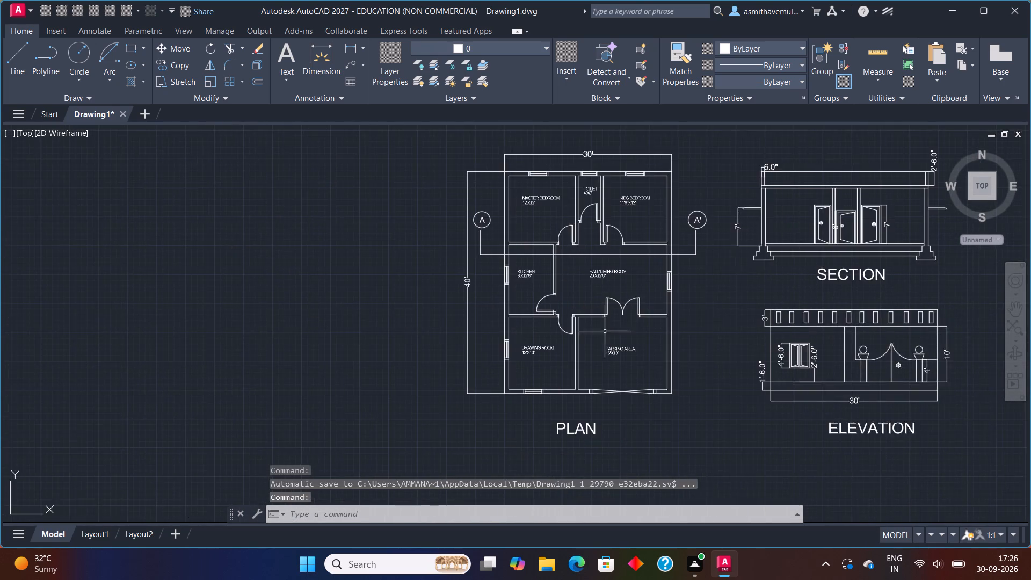
middle_click_drag(419, 328, 822, 325)
middle_click_drag(803, 324, 412, 342)
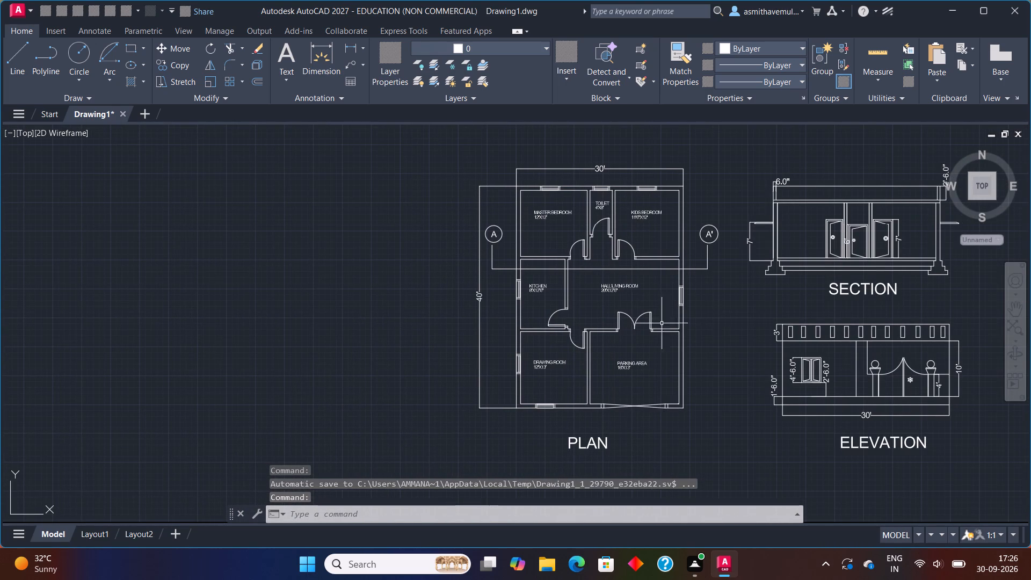
middle_click_drag(753, 321, 354, 323)
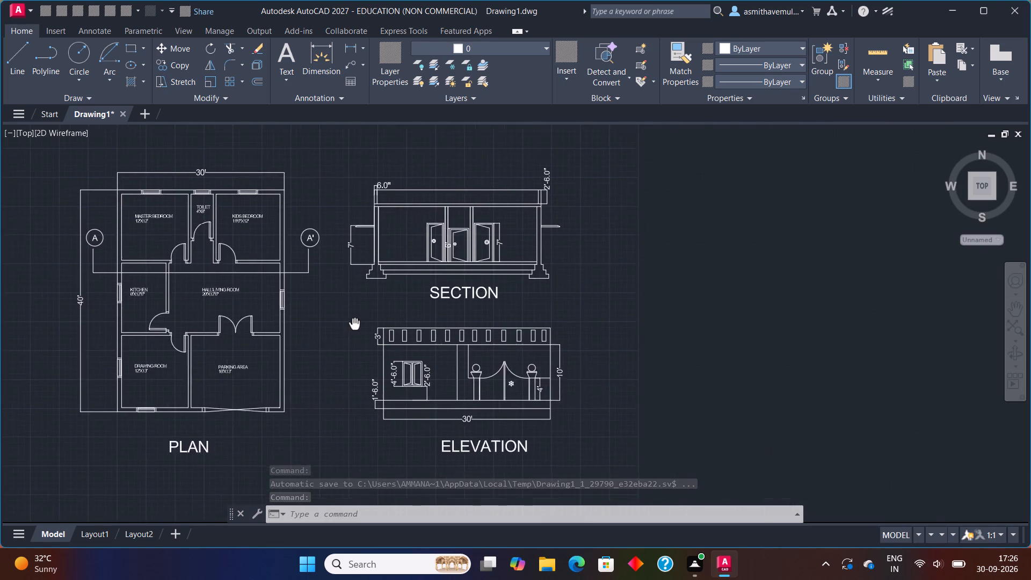
middle_click_drag(354, 323, 356, 323)
middle_click_drag(358, 322, 723, 314)
middle_click_drag(608, 342, 638, 141)
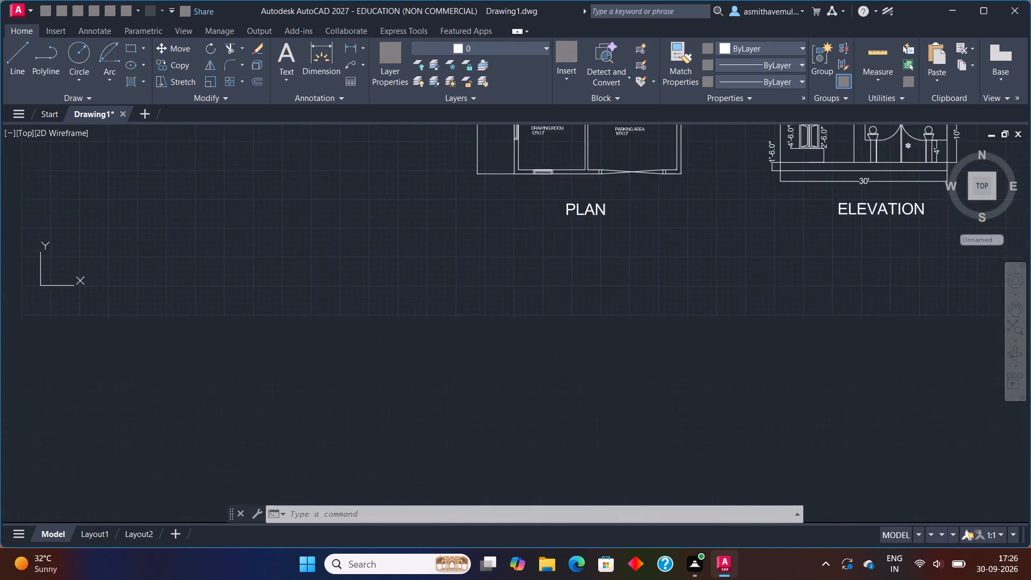
middle_click_drag(638, 141, 626, 303)
middle_click_drag(717, 267, 586, 307)
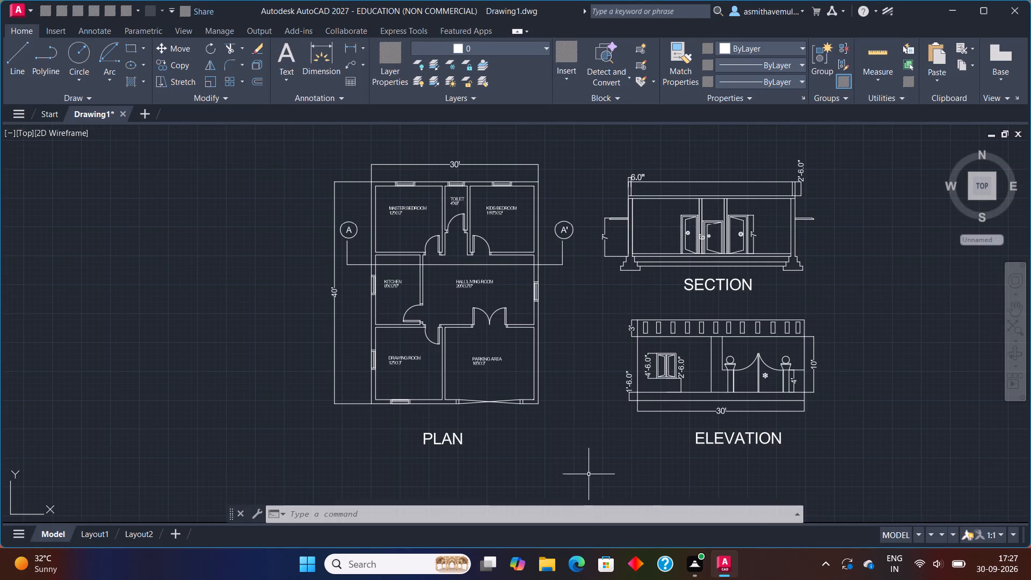
Draw a freehand rectangle in the empty area to the right of the section and elevation views.
middle_click_drag(615, 334, 602, 334)
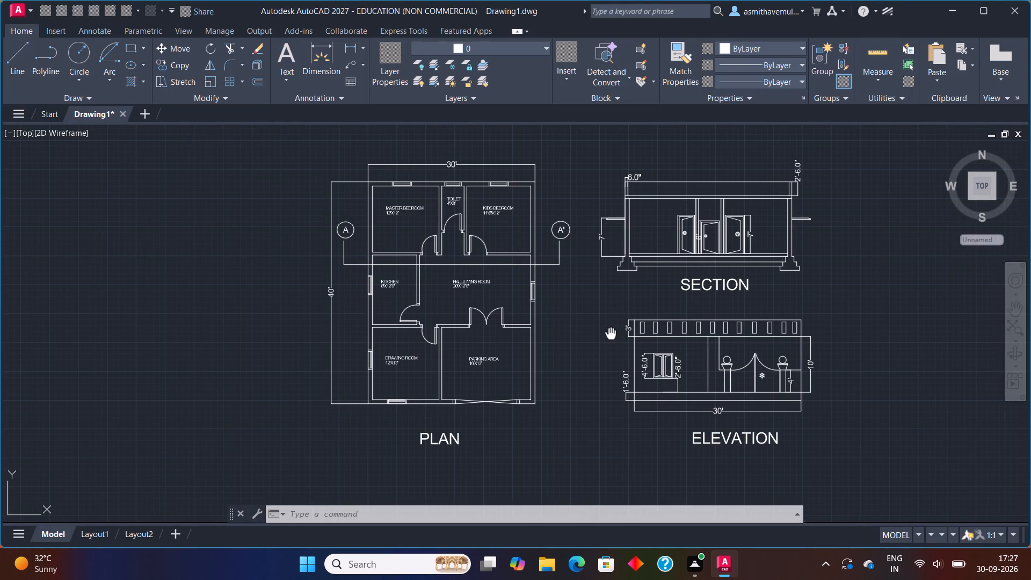
middle_click_drag(602, 334, 546, 333)
scroll(750, 312, "down", 1)
scroll(717, 309, "up", 1)
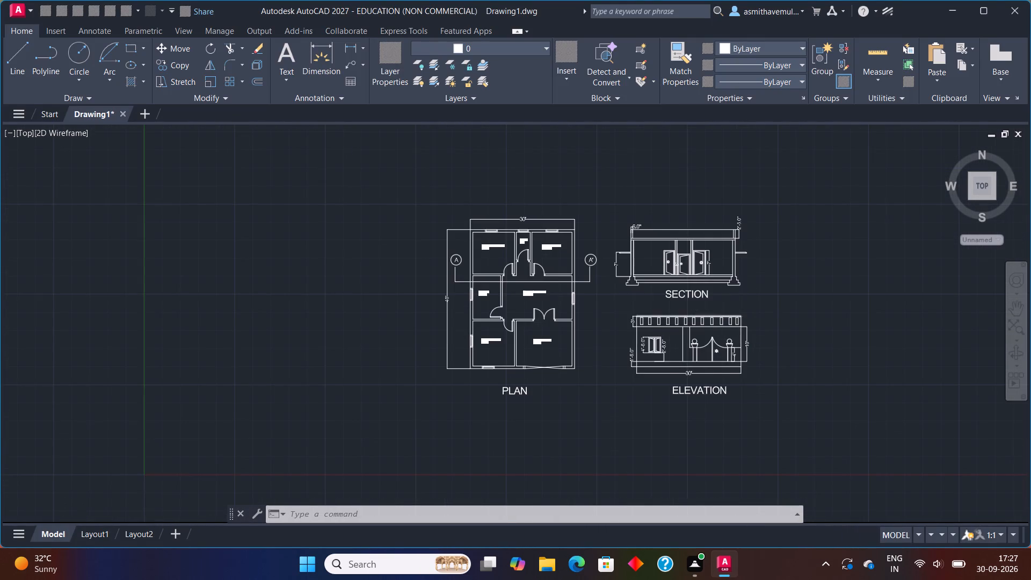
middle_click_drag(752, 301, 458, 295)
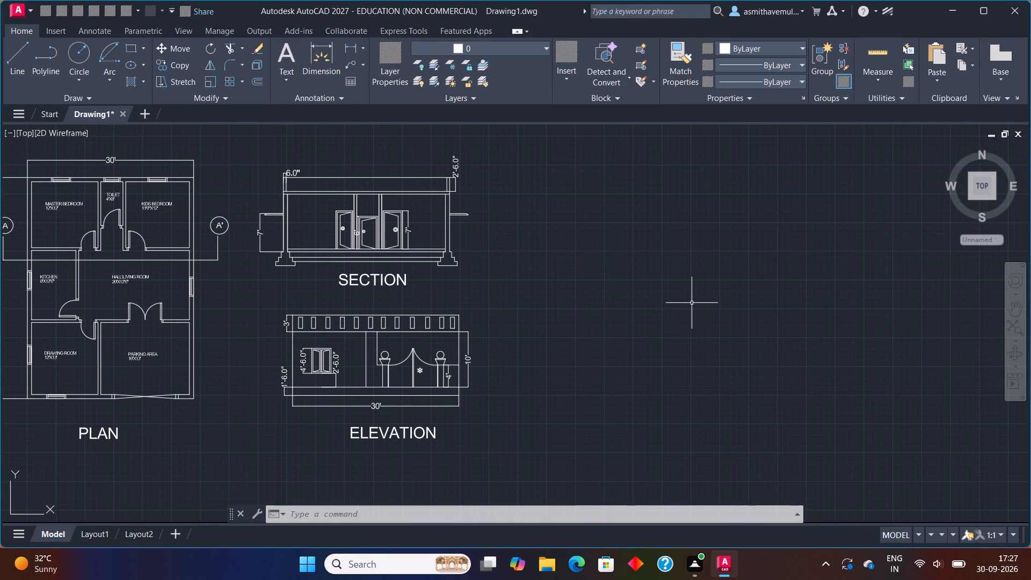
type("REC")
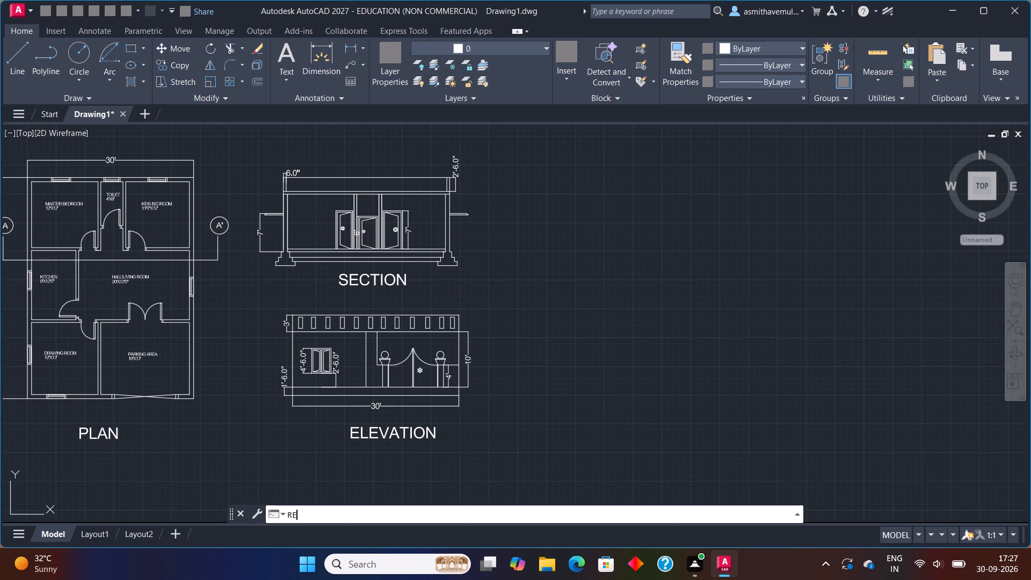
key("Return")
left_click(660, 363)
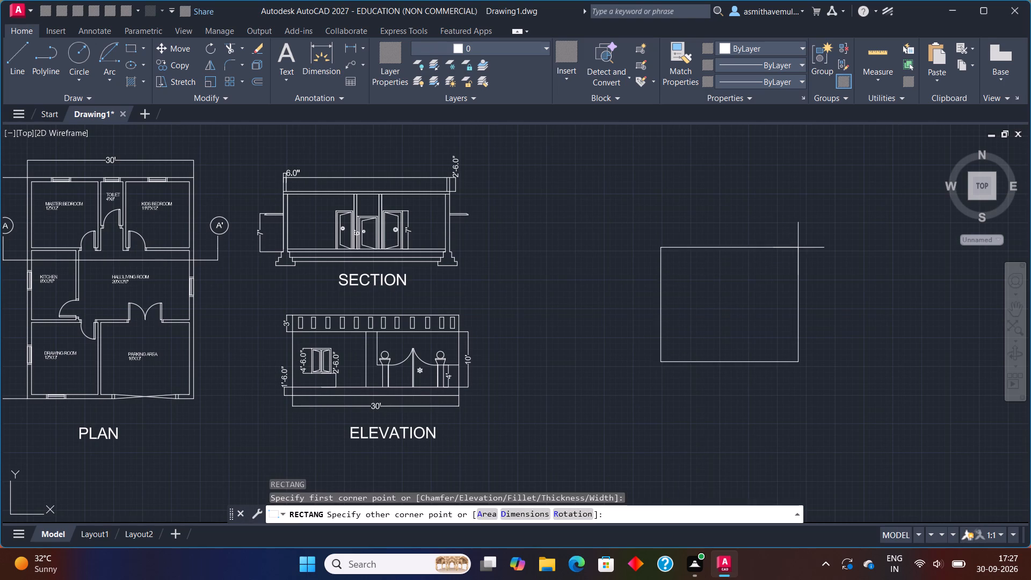
left_click(802, 244)
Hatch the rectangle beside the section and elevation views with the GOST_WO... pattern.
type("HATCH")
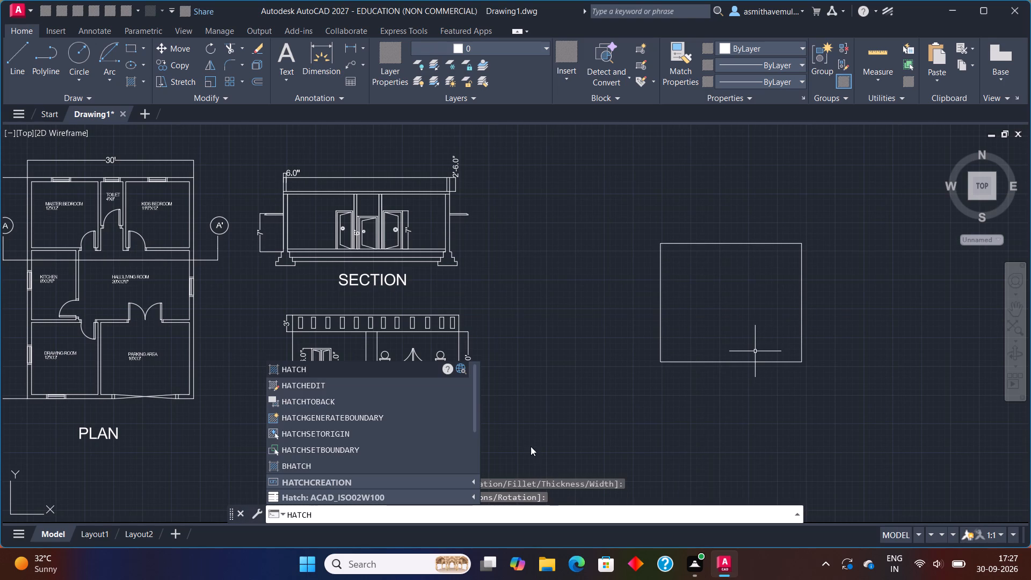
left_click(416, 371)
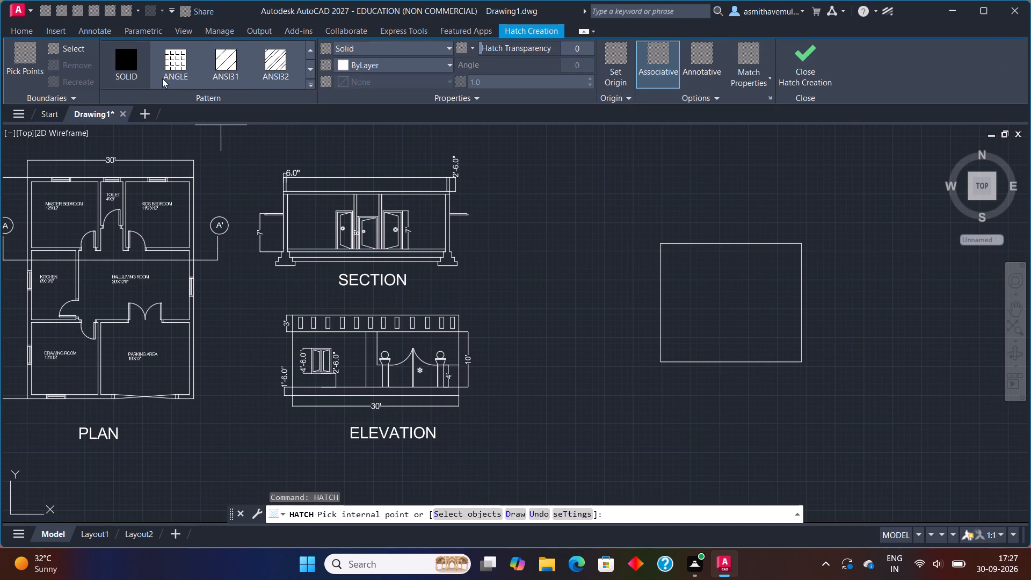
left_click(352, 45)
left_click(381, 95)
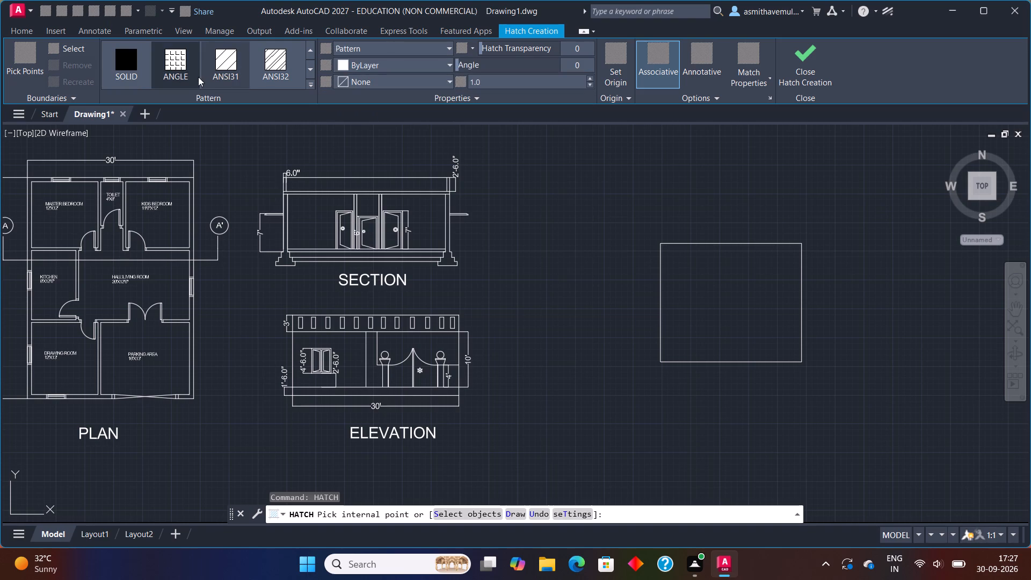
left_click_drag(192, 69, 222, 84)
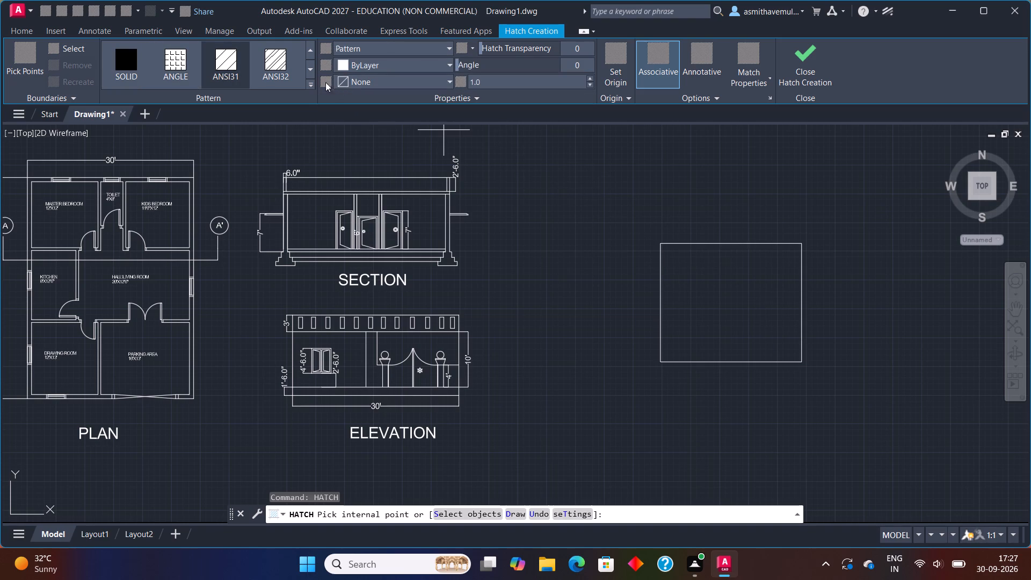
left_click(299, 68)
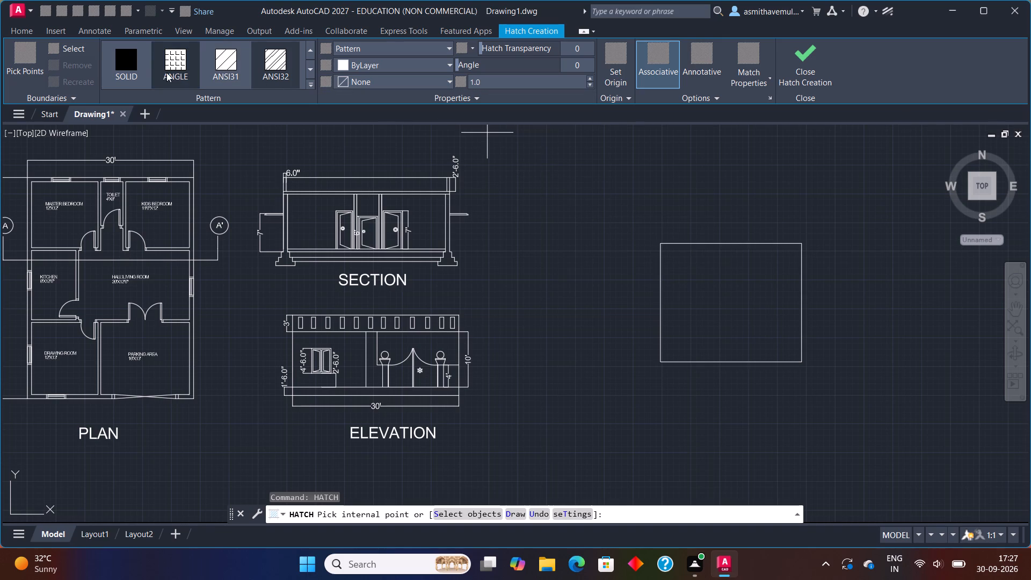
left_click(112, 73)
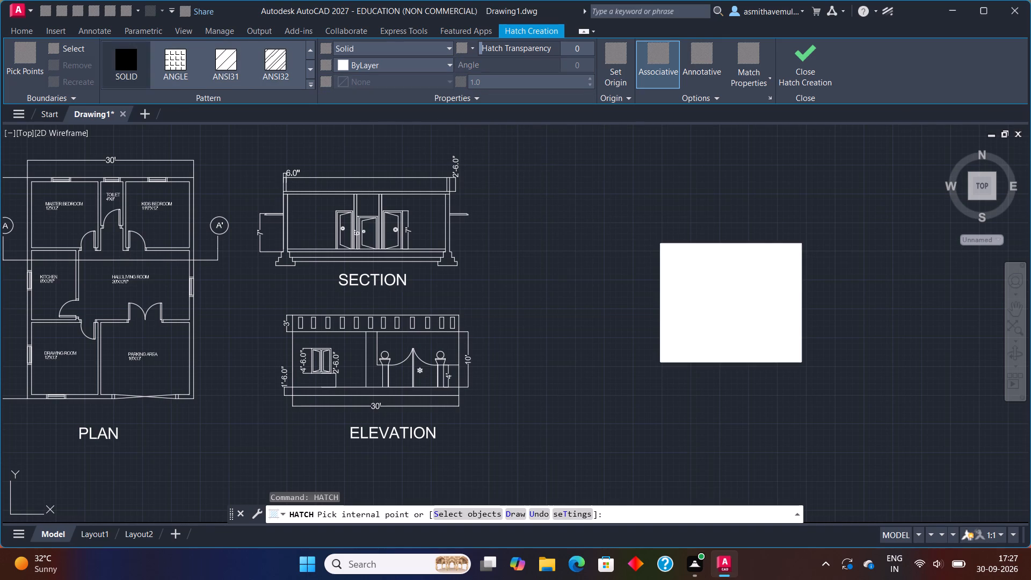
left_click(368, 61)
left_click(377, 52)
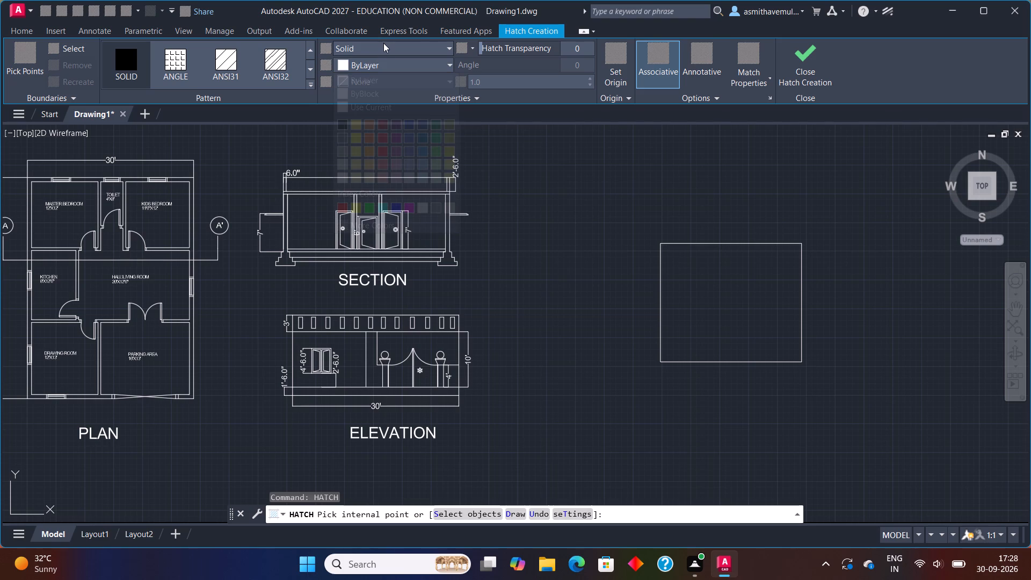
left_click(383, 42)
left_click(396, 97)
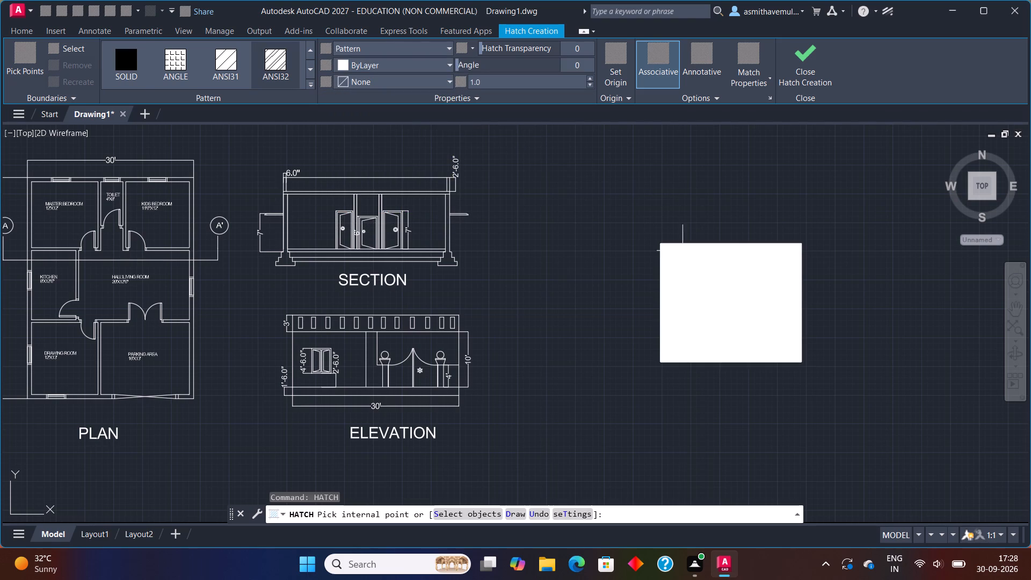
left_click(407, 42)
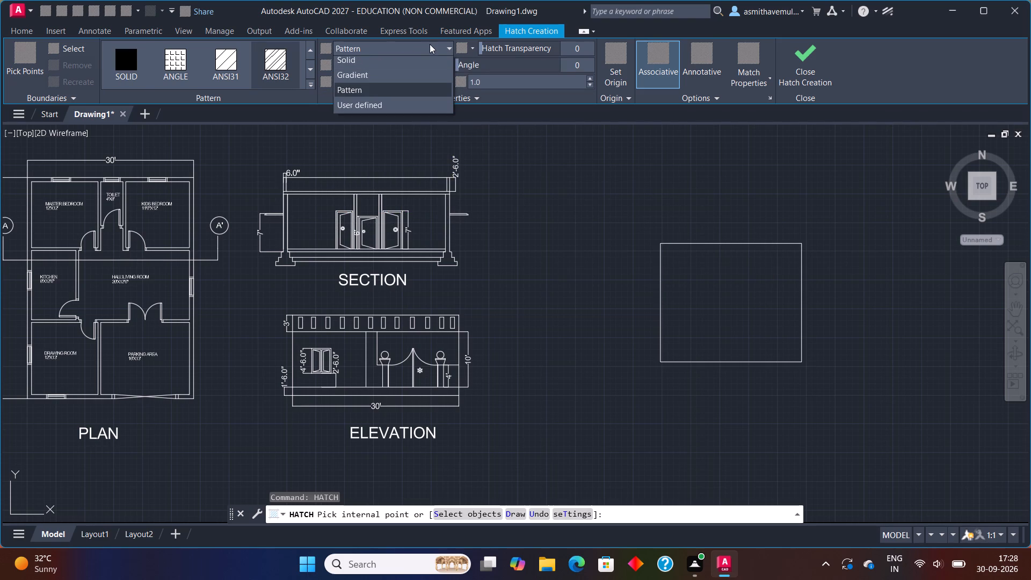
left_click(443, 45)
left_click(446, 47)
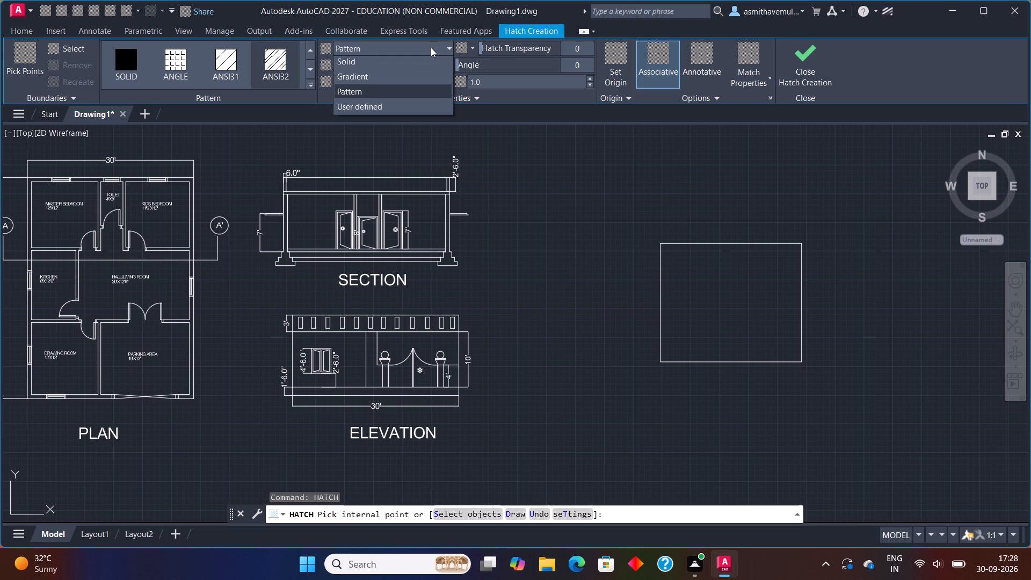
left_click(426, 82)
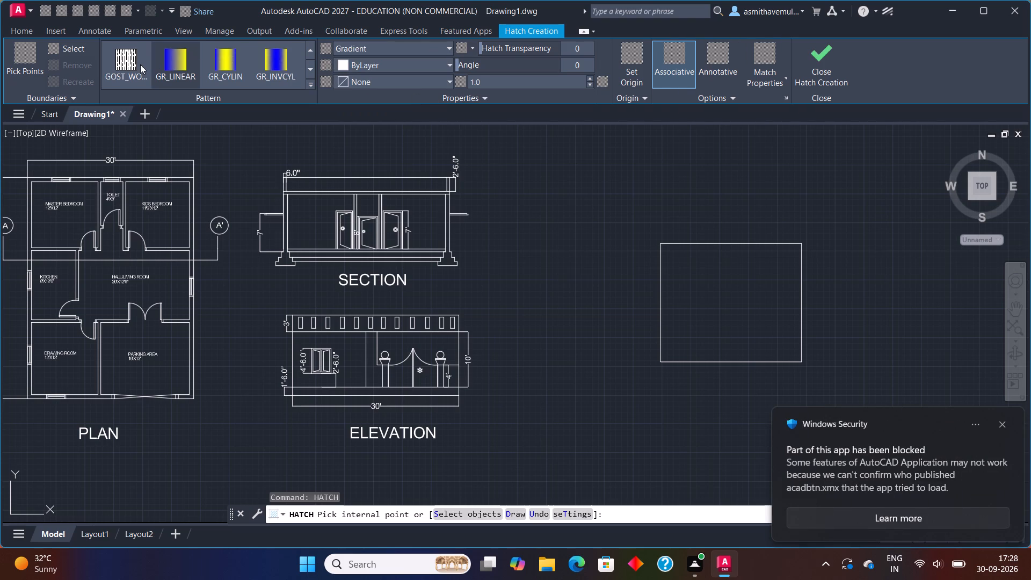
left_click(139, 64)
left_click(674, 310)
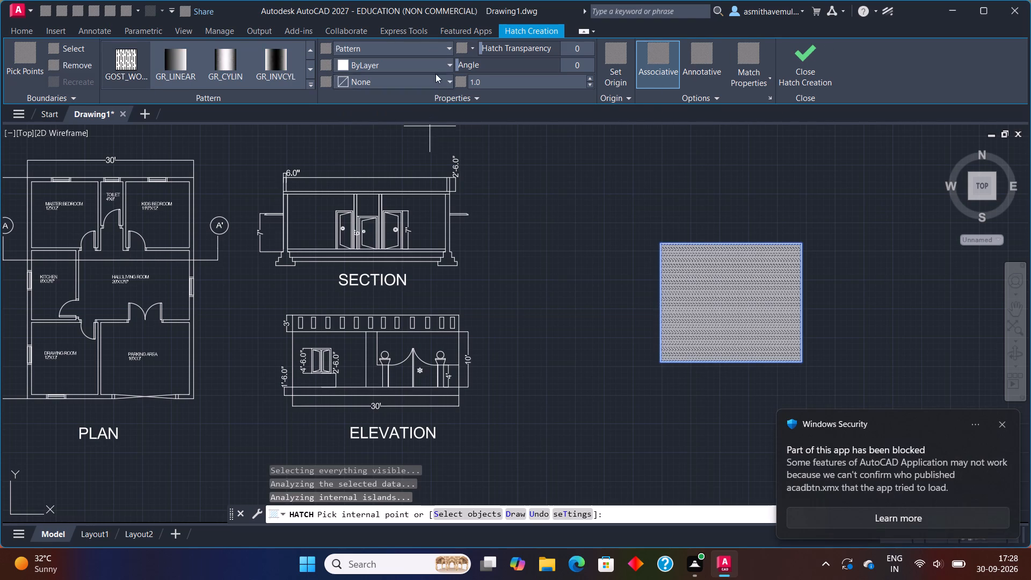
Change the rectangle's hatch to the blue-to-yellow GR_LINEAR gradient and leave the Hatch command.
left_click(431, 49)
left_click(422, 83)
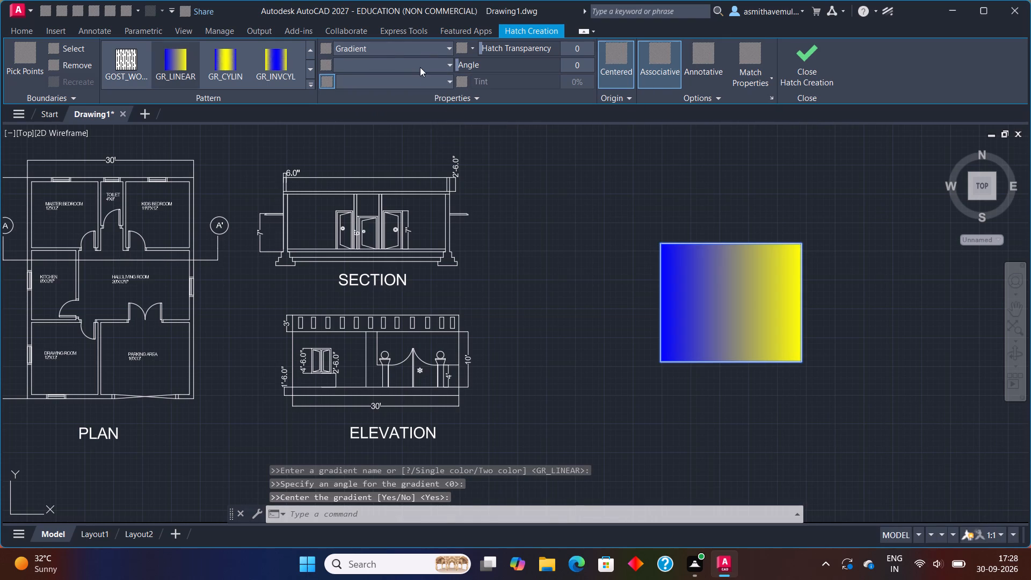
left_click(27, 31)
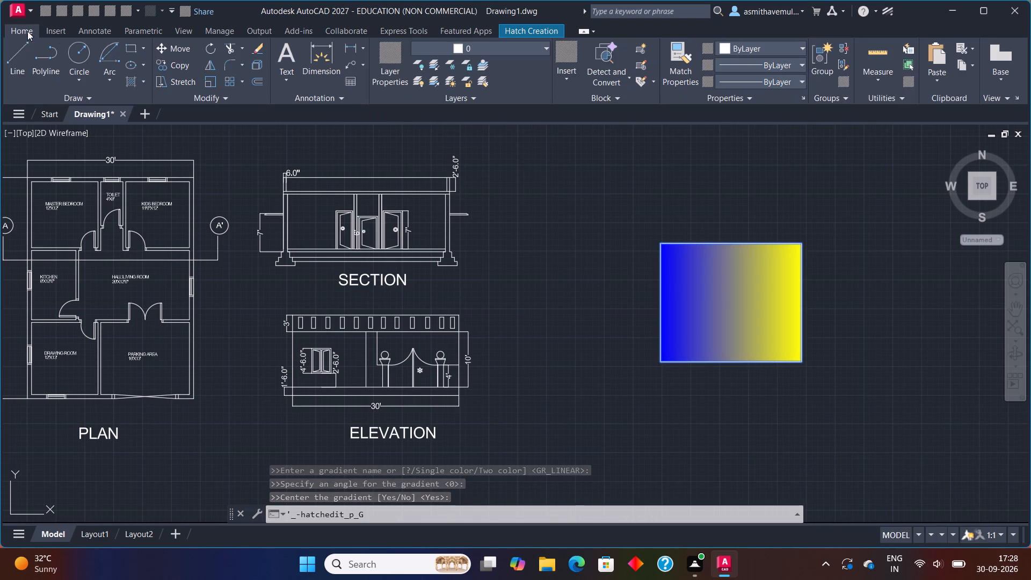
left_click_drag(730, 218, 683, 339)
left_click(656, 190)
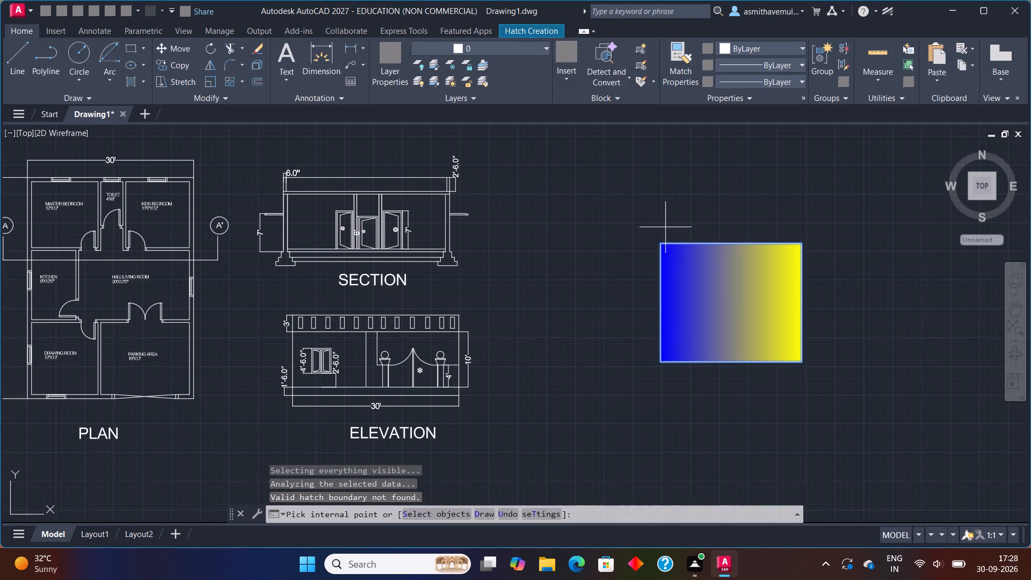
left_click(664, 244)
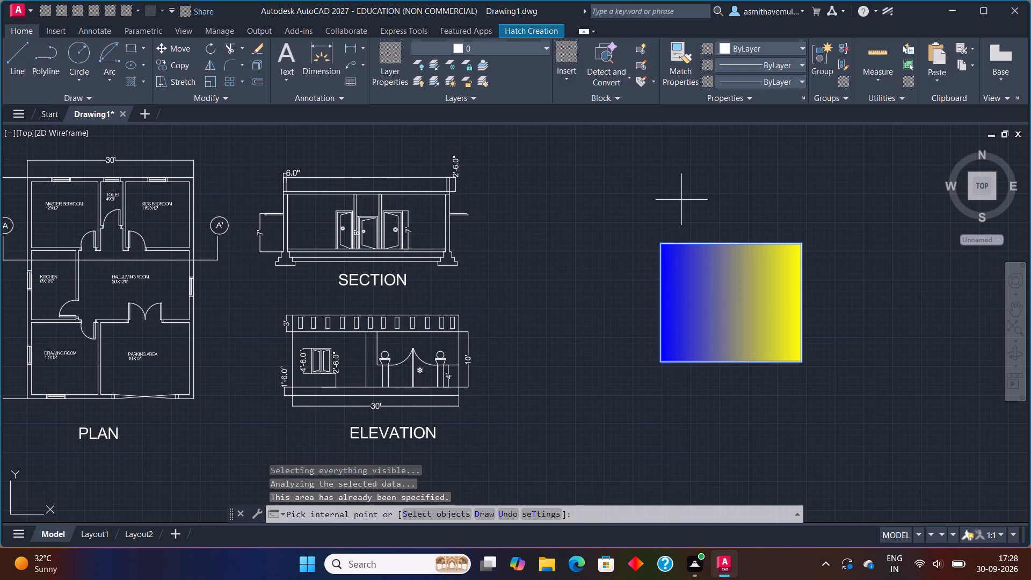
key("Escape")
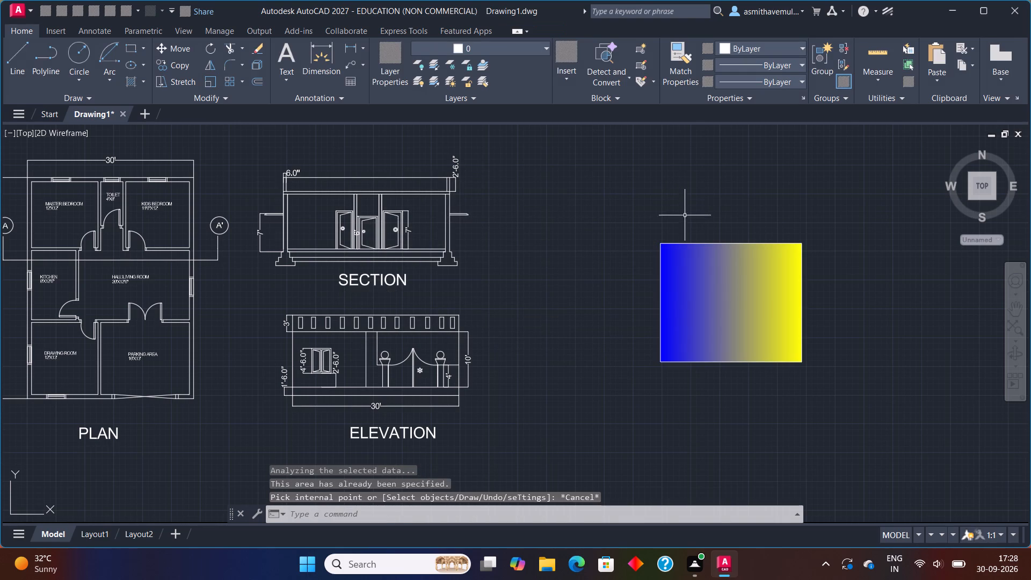
Erase the rectangle beside the views together with its gradient fill.
left_click_drag(725, 205, 803, 469)
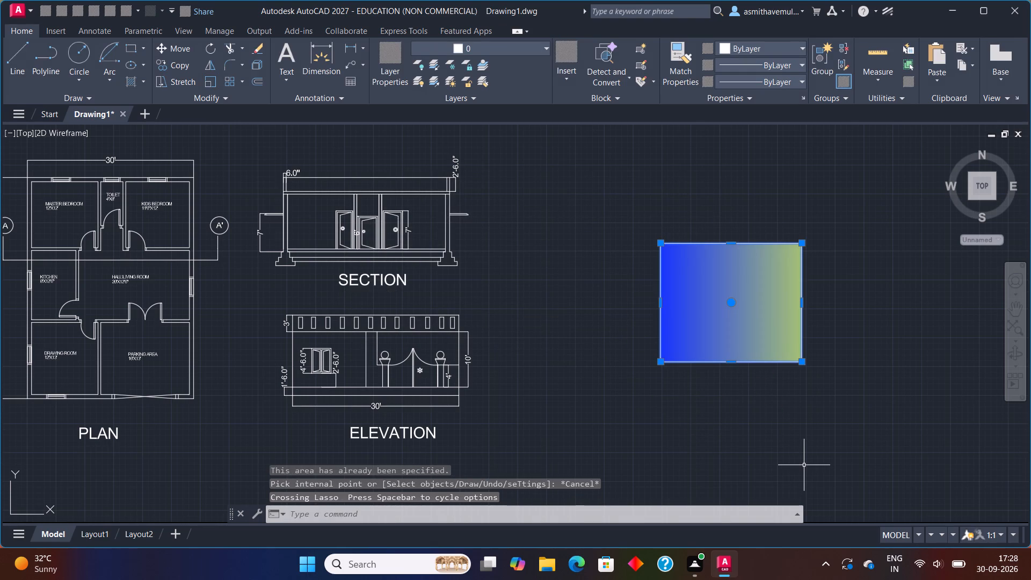
key("Delete")
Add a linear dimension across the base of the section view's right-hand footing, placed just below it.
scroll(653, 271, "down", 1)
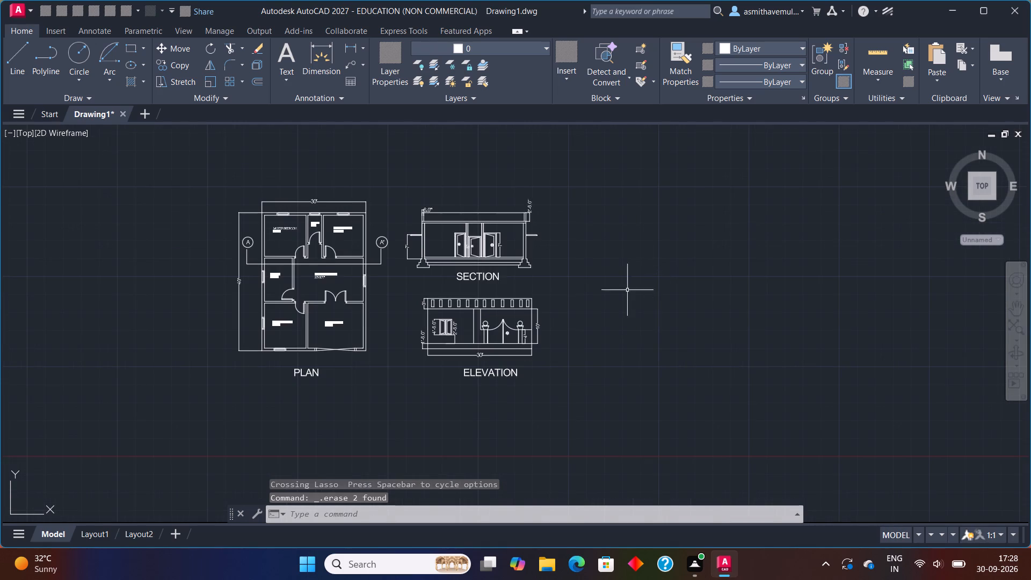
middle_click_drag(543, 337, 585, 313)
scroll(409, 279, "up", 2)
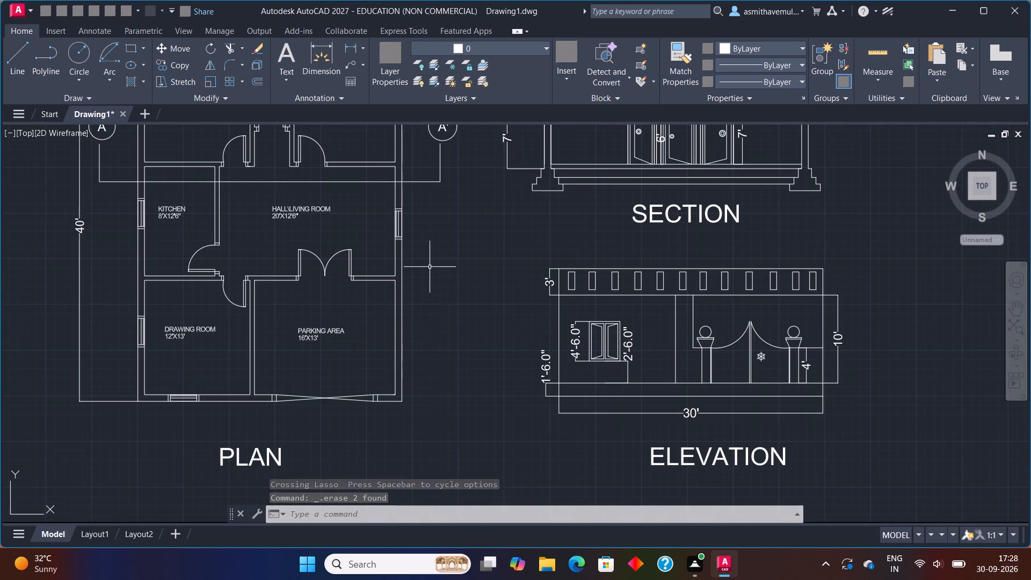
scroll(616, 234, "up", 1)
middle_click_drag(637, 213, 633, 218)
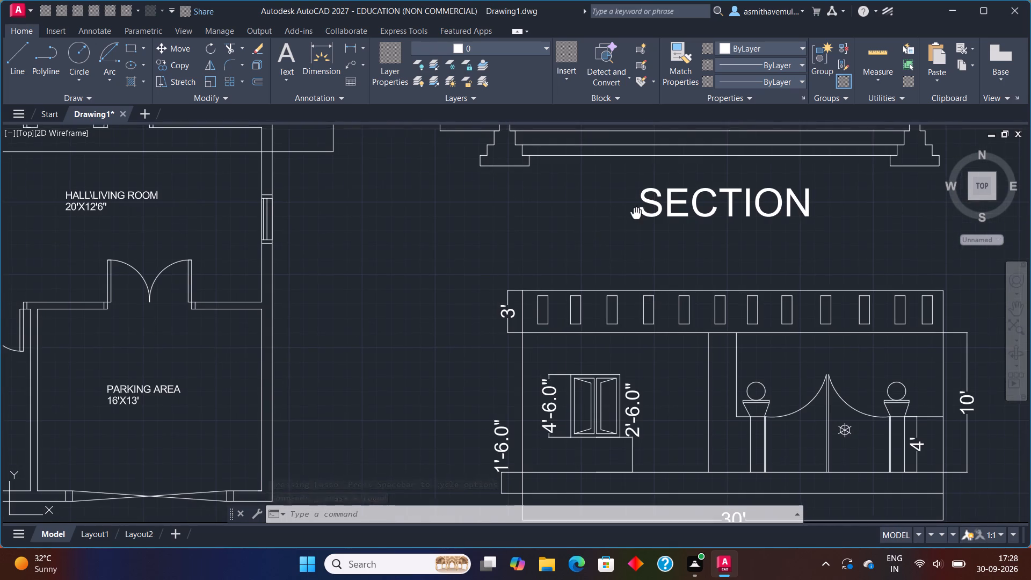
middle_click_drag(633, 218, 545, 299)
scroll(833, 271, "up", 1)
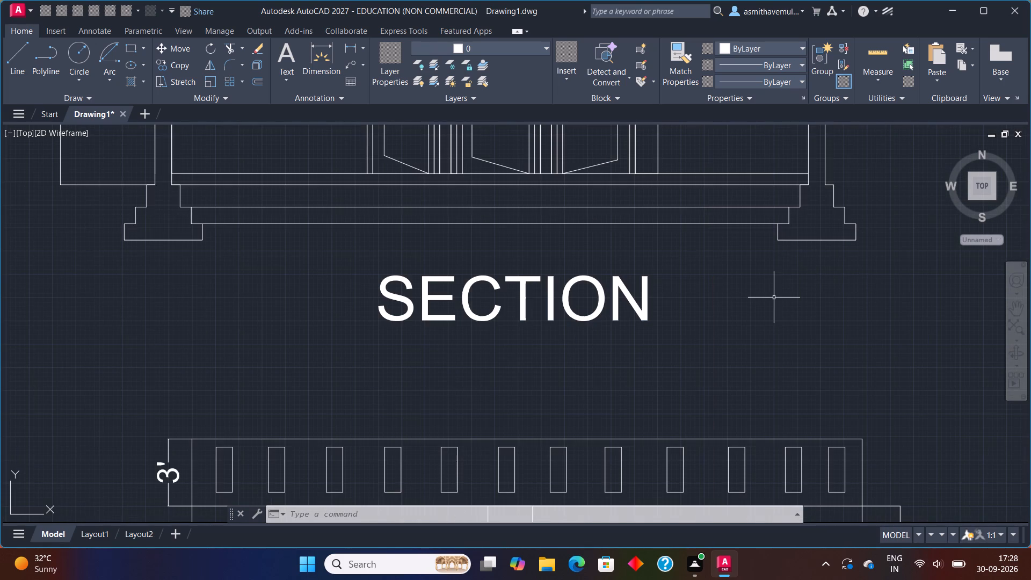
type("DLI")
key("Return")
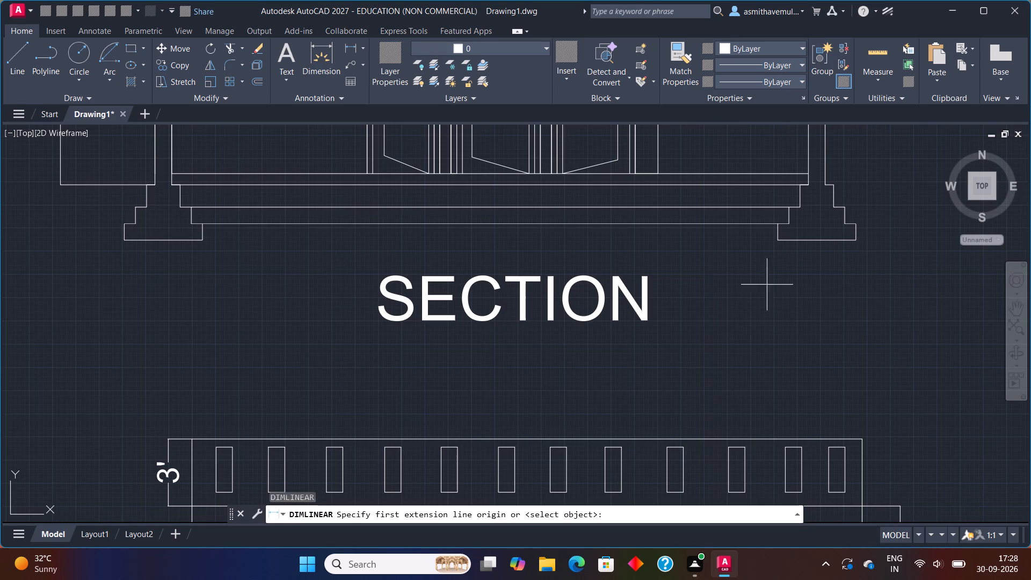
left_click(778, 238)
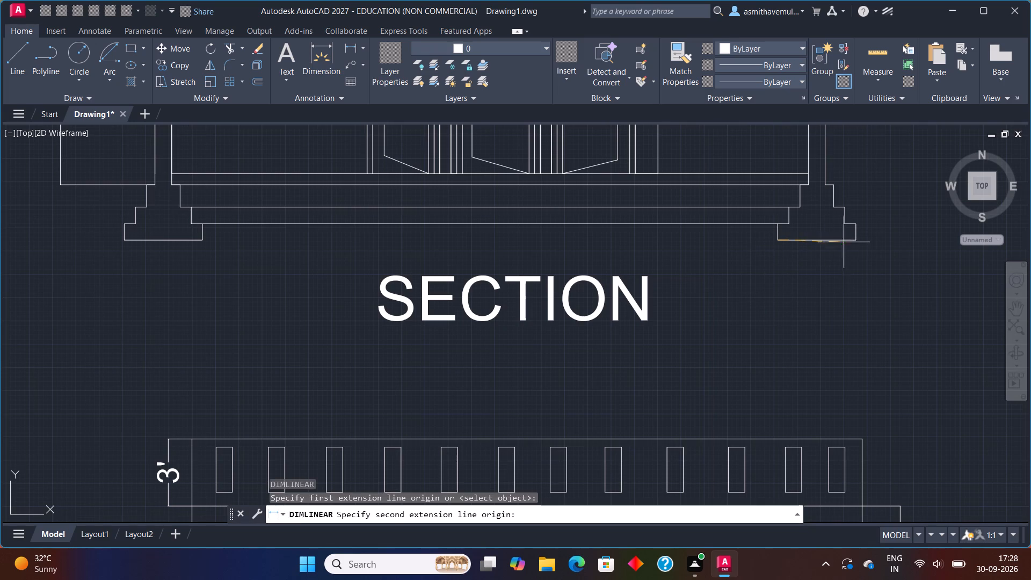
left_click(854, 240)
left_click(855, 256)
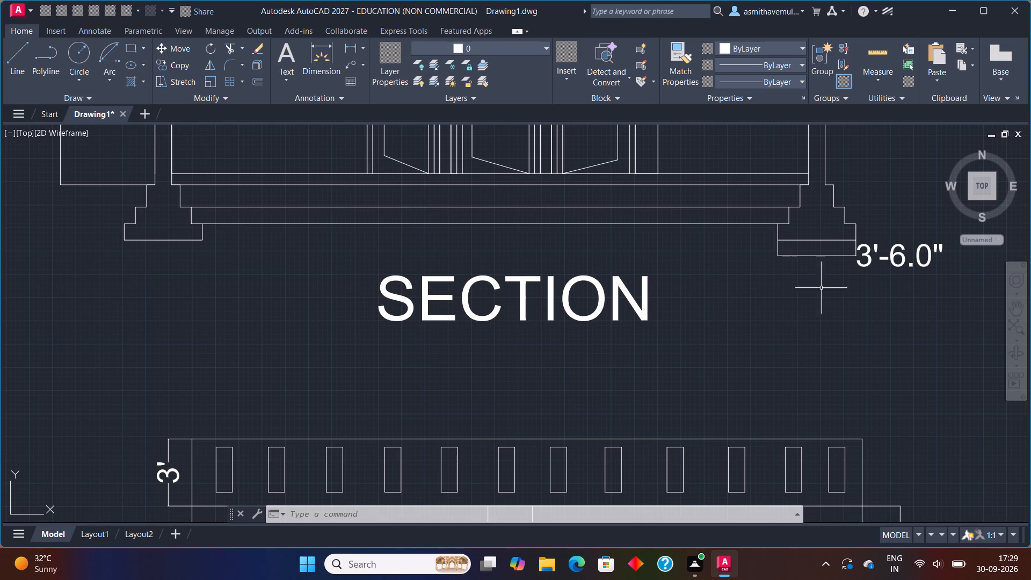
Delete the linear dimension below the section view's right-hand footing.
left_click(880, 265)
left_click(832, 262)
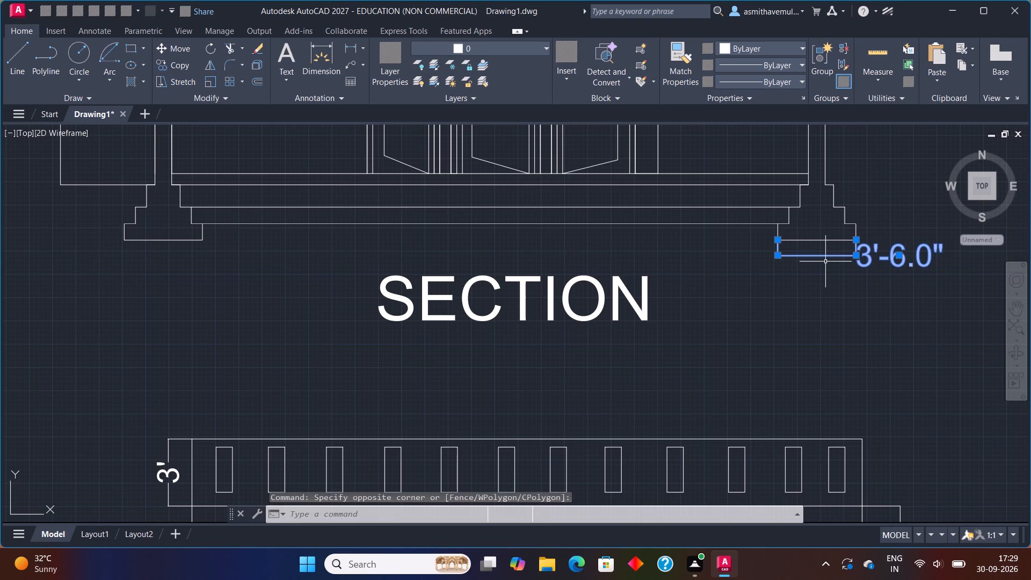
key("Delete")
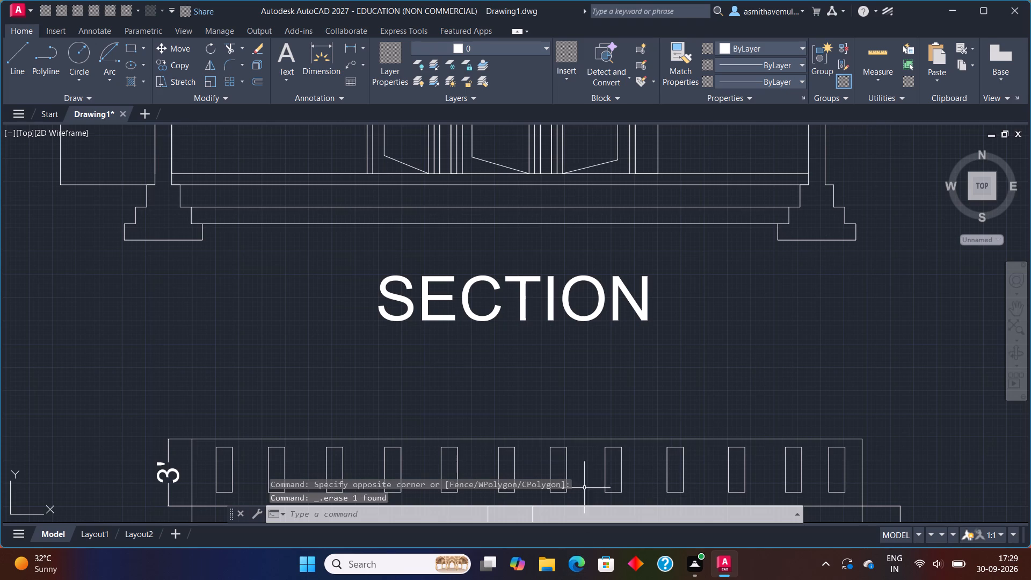
Draw a freehand rectangle in the empty area to the right of the elevation view.
scroll(602, 378, "down", 2)
middle_click_drag(598, 368, 565, 223)
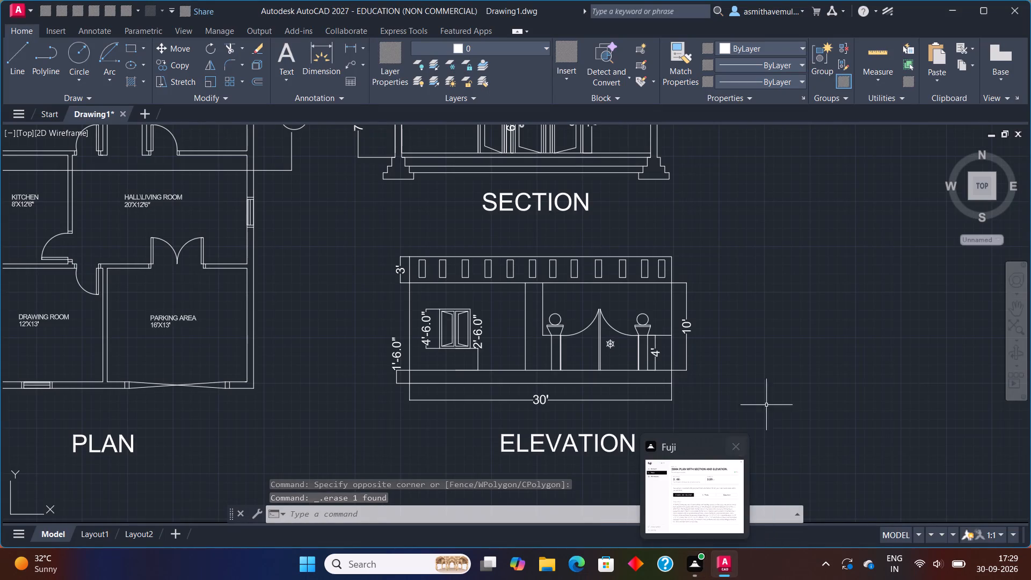
scroll(857, 306, "down", 2)
middle_click_drag(853, 306, 662, 291)
scroll(748, 257, "up", 1)
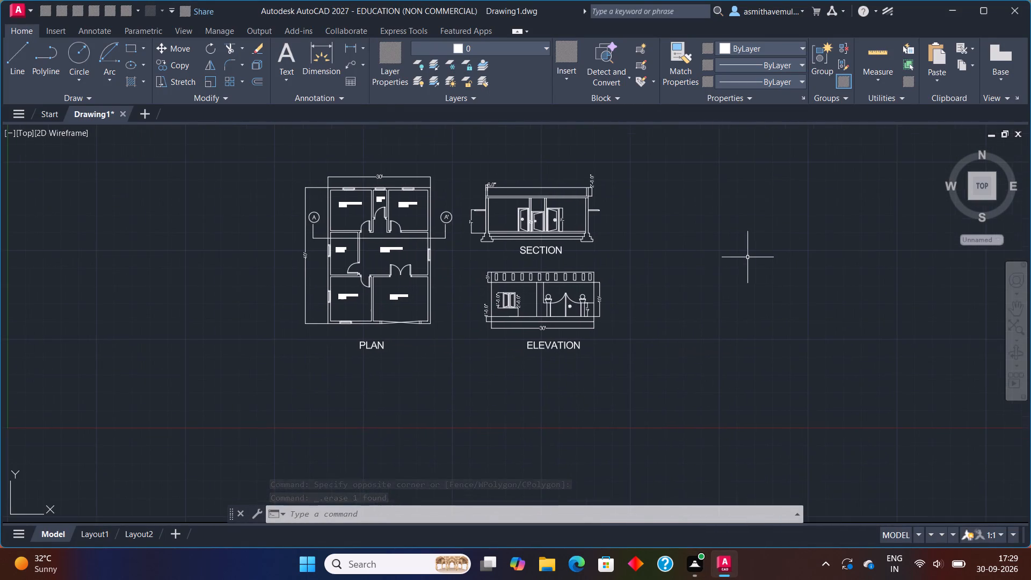
scroll(748, 257, "up", 1)
type("REC")
key("Return")
left_click(661, 345)
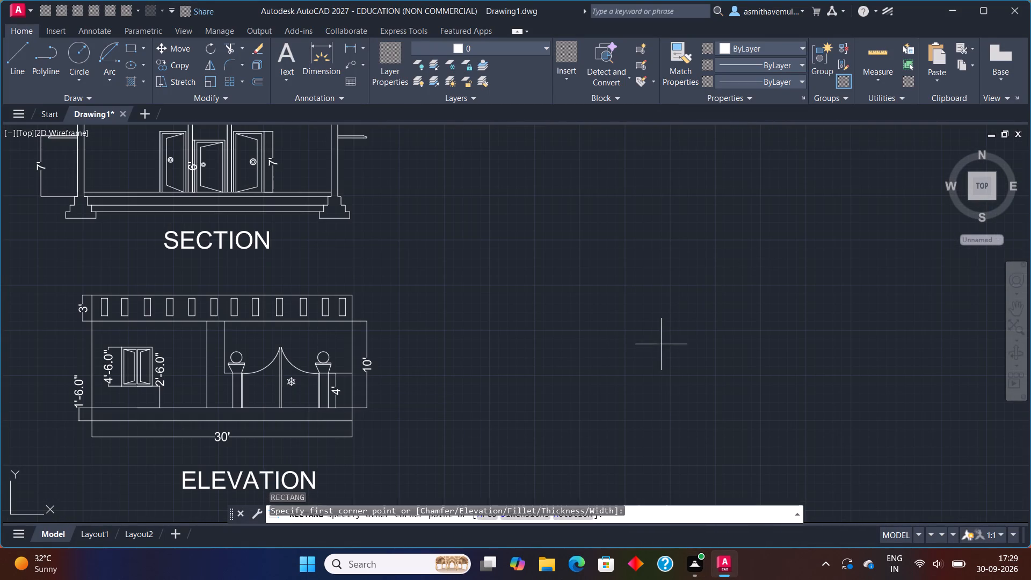
left_click(733, 265)
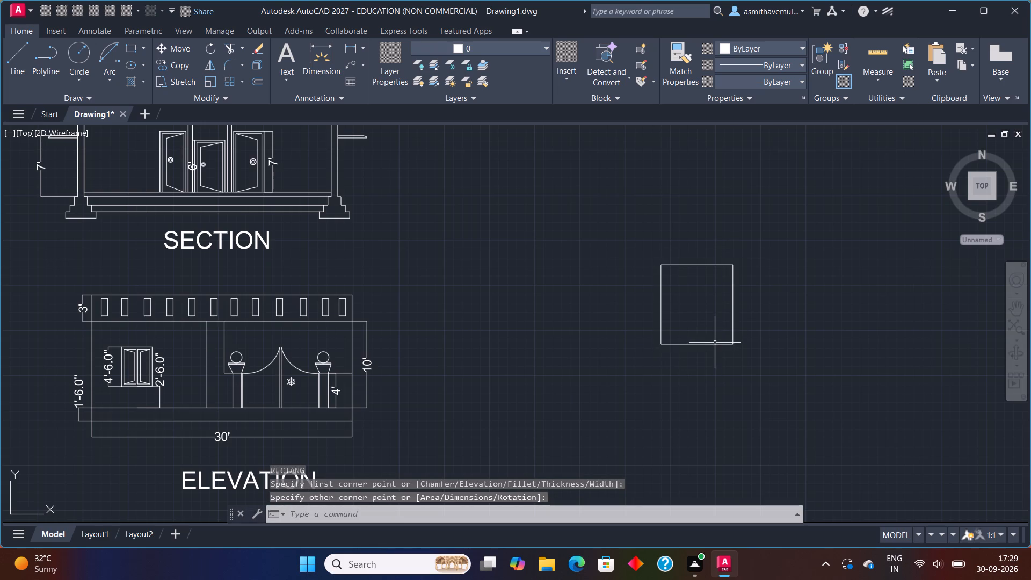
Draw a second freehand rectangle from the midpoint of the first one's bottom edge, overlapping its right half.
key("space")
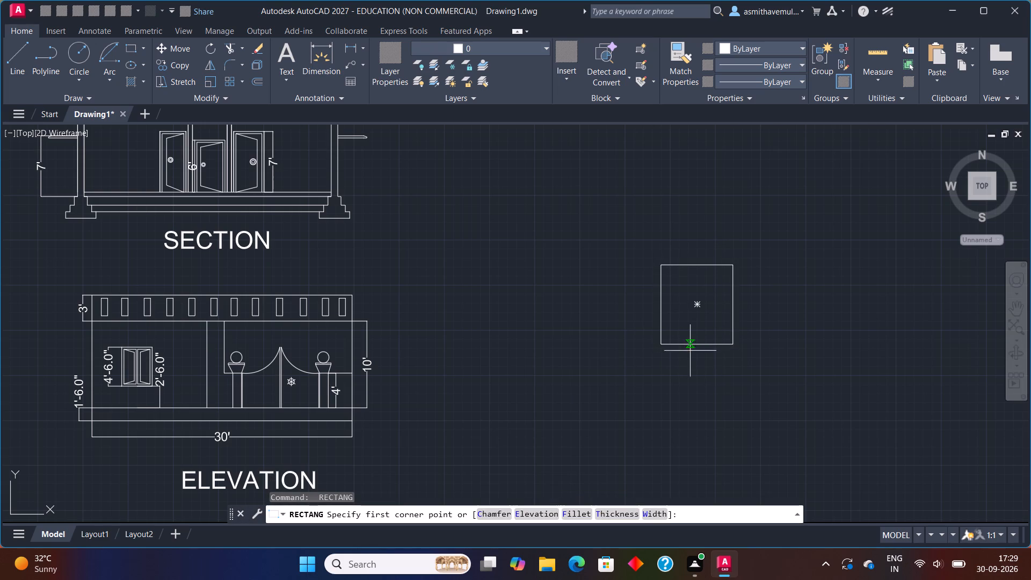
left_click(691, 343)
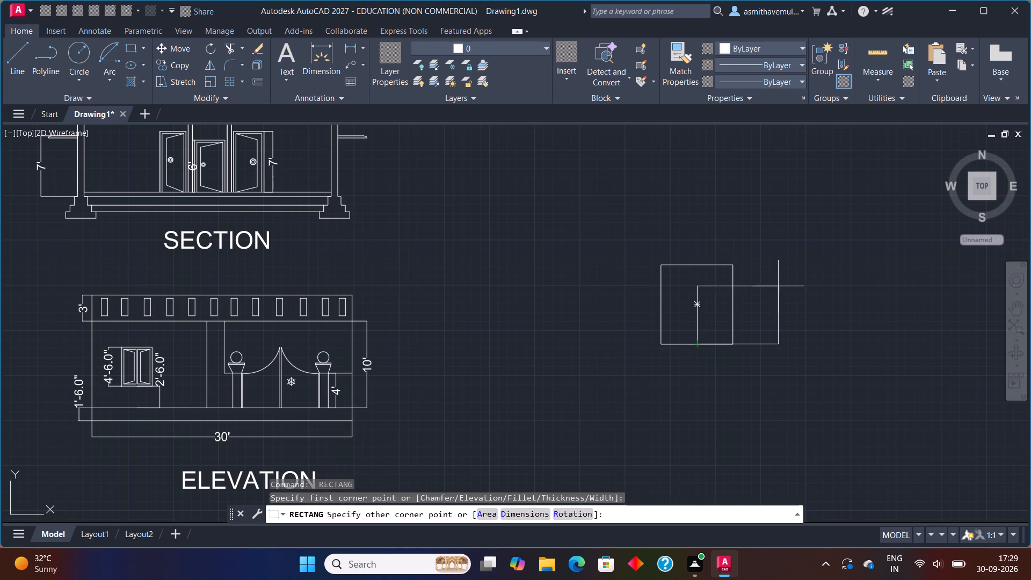
left_click(771, 279)
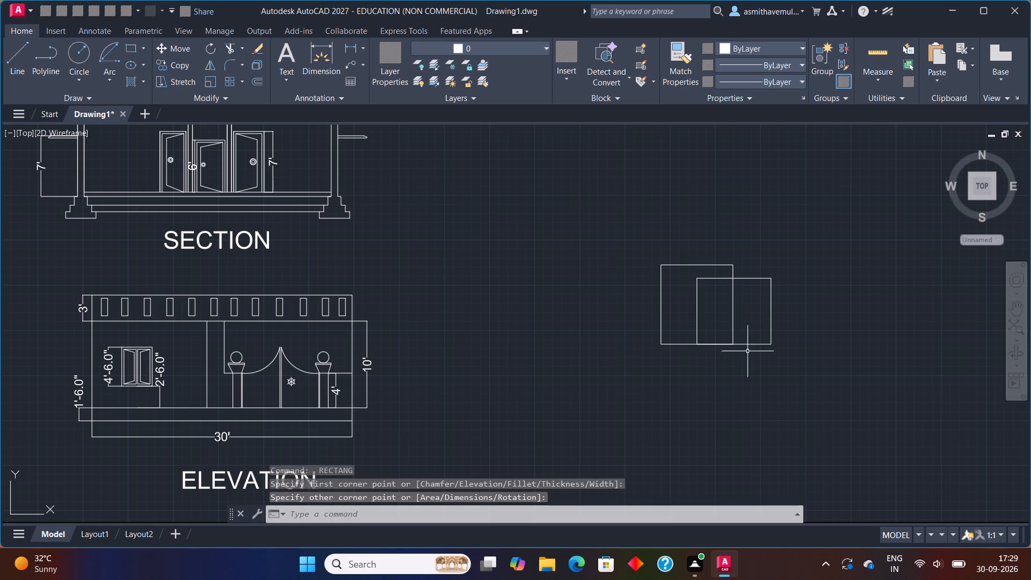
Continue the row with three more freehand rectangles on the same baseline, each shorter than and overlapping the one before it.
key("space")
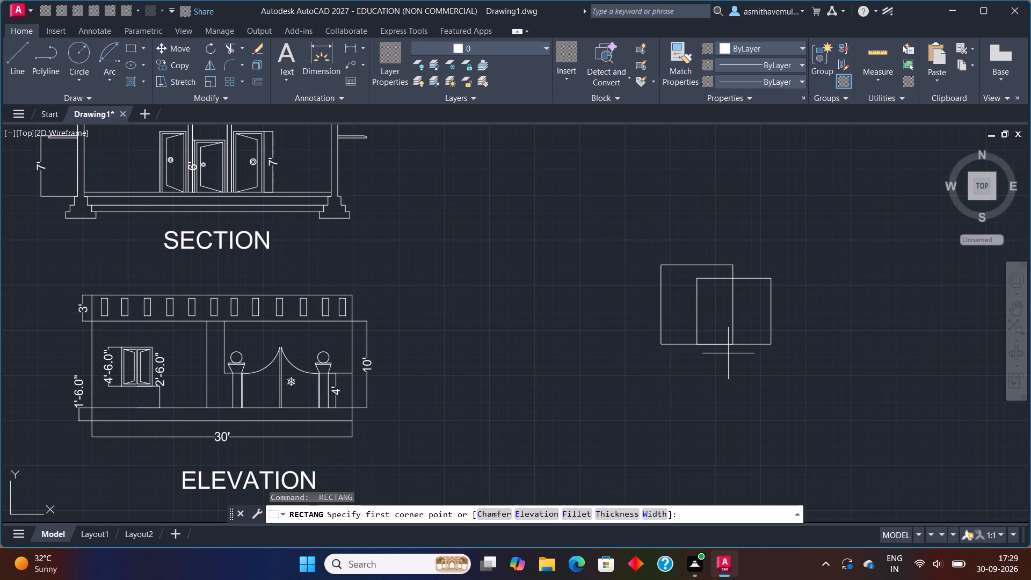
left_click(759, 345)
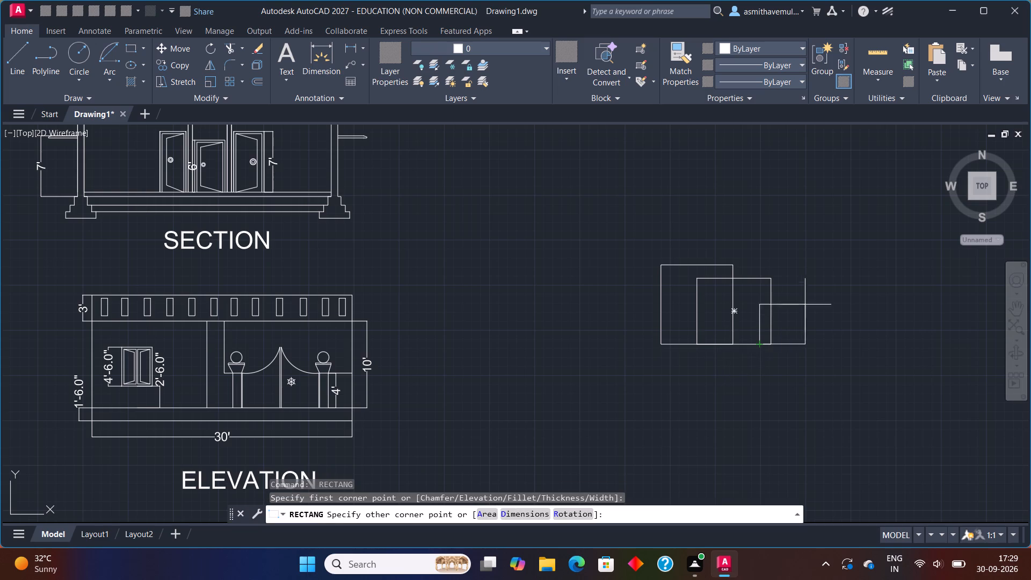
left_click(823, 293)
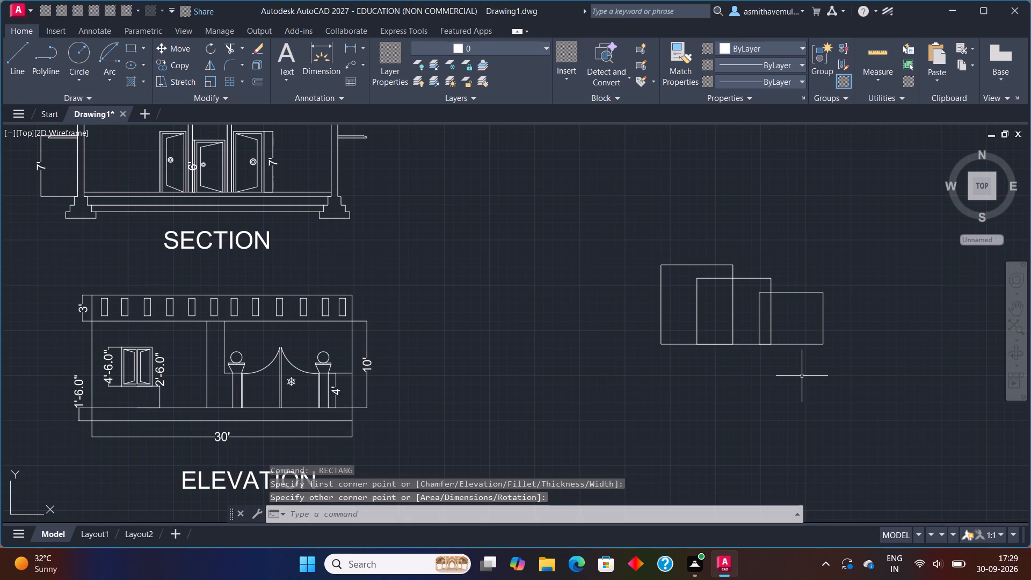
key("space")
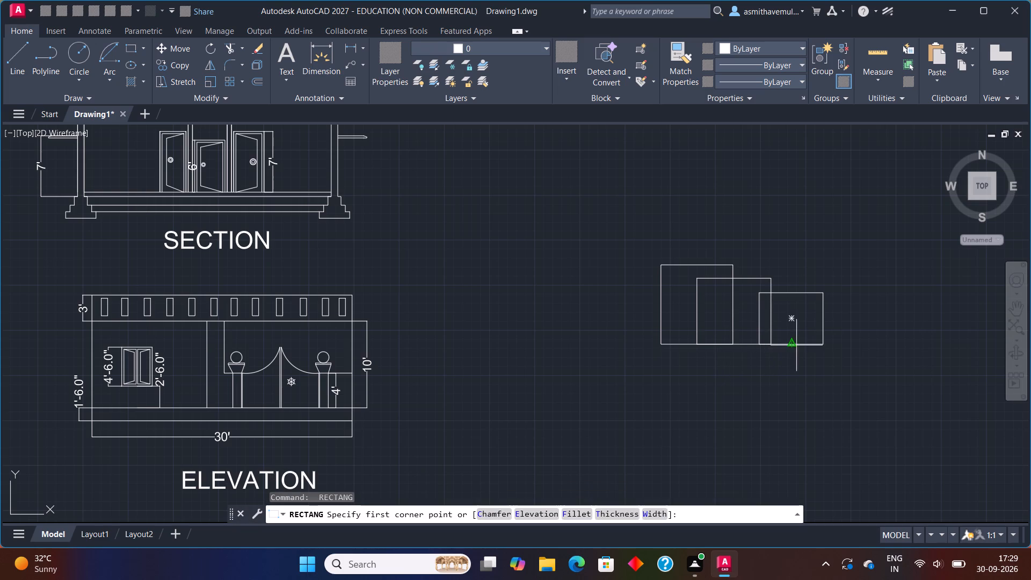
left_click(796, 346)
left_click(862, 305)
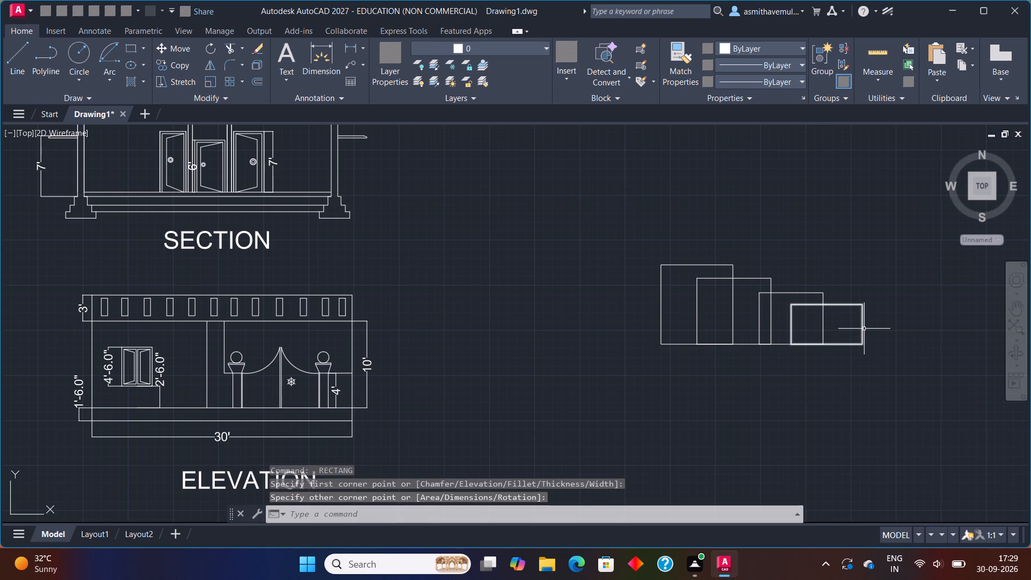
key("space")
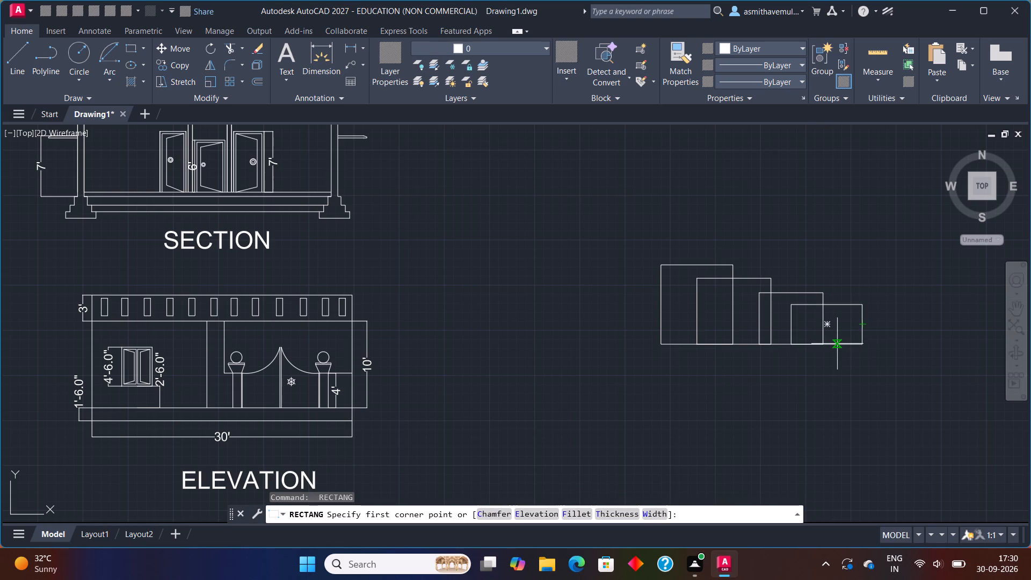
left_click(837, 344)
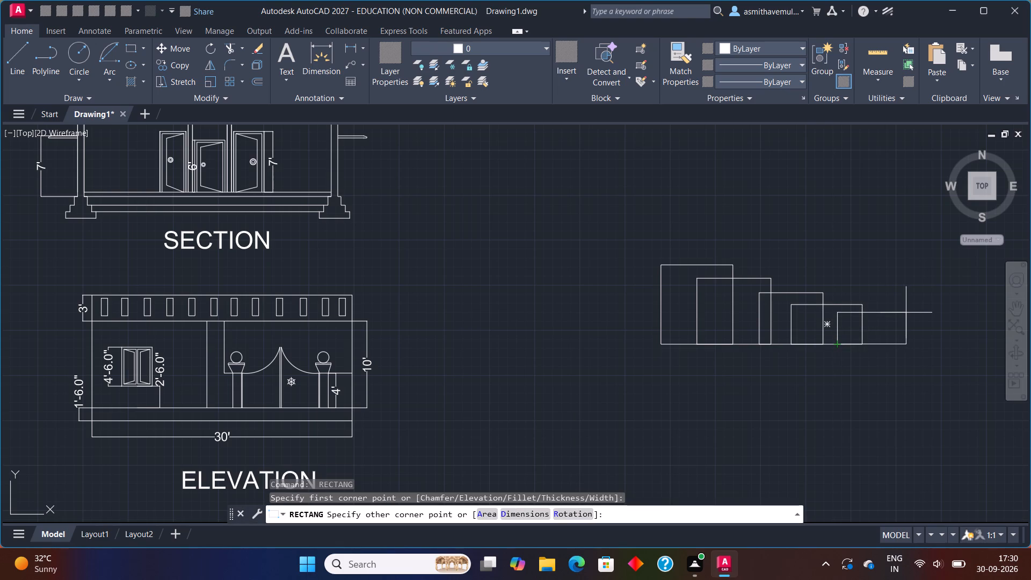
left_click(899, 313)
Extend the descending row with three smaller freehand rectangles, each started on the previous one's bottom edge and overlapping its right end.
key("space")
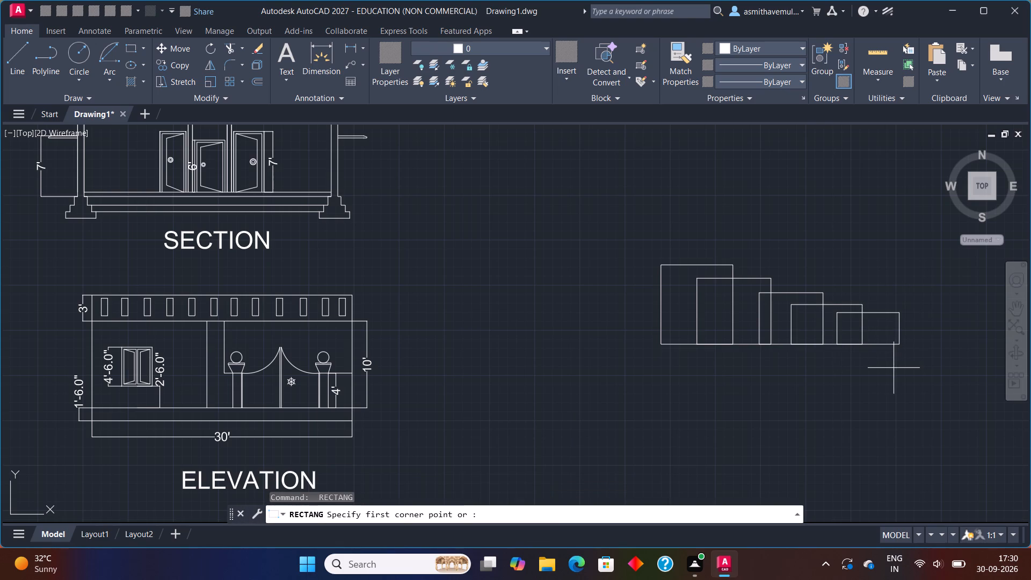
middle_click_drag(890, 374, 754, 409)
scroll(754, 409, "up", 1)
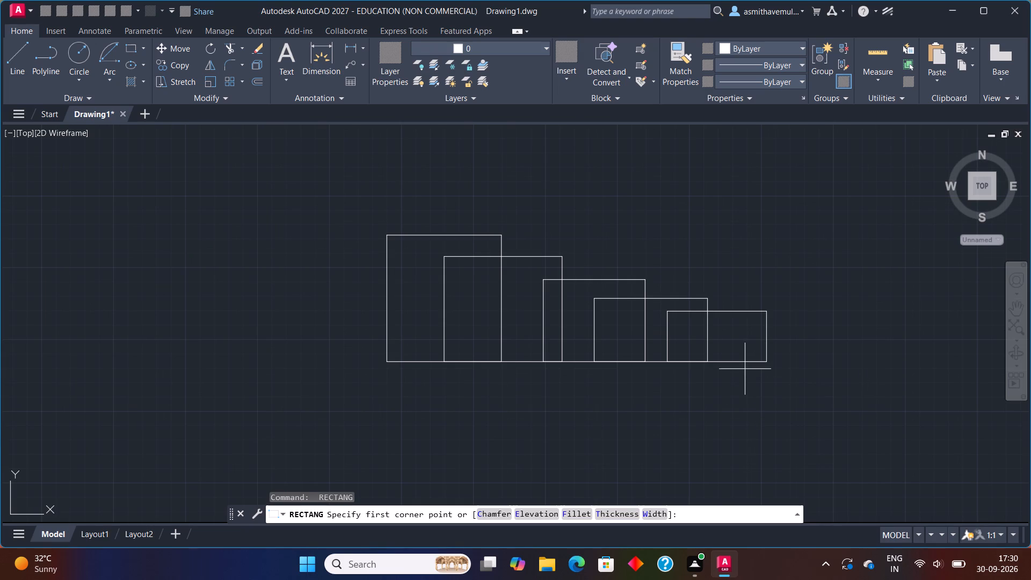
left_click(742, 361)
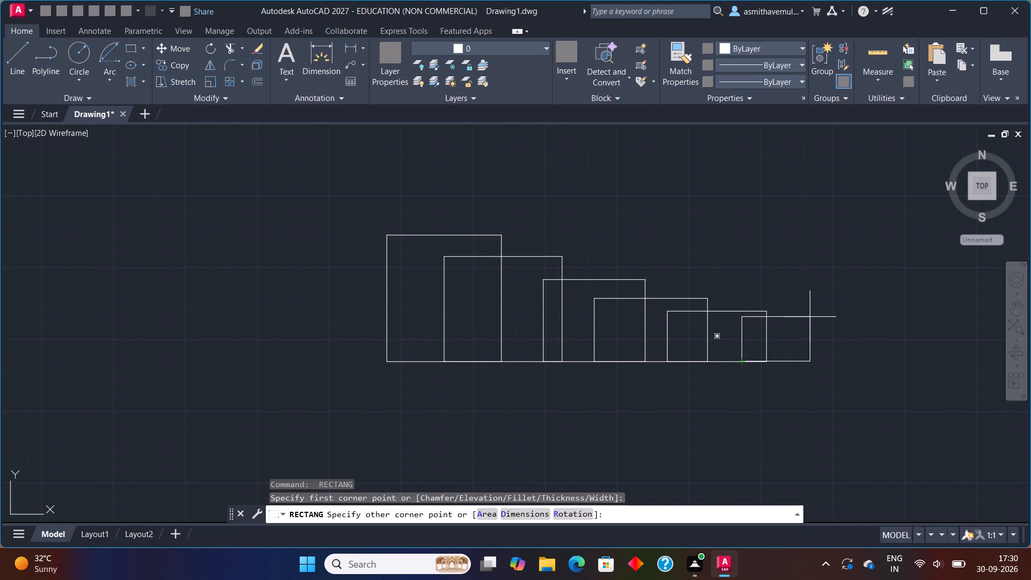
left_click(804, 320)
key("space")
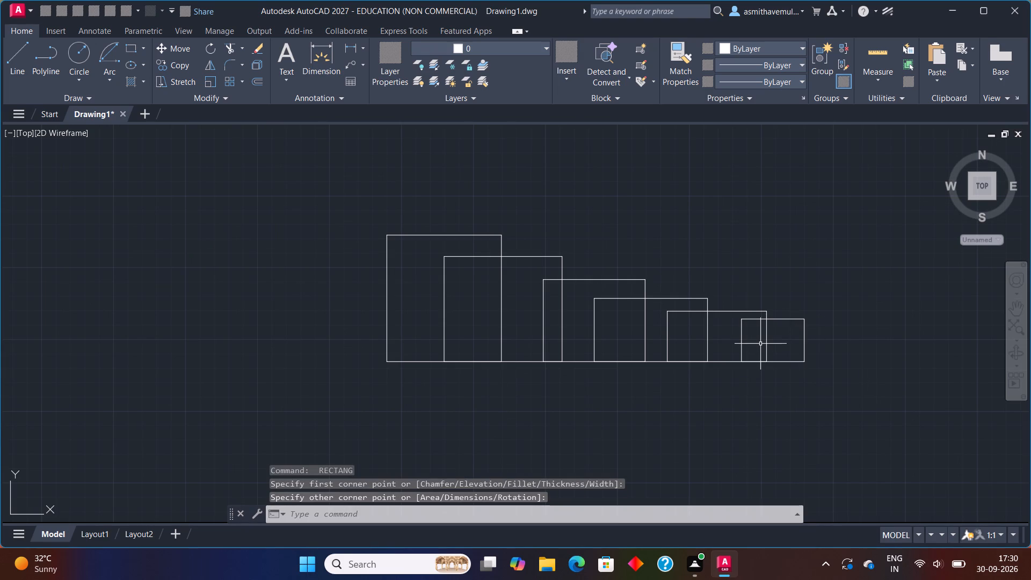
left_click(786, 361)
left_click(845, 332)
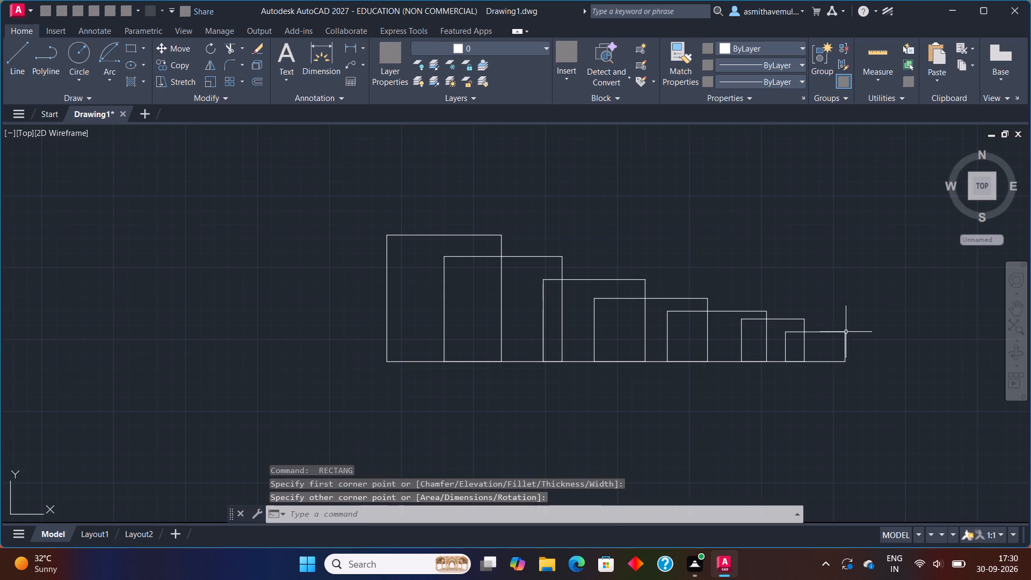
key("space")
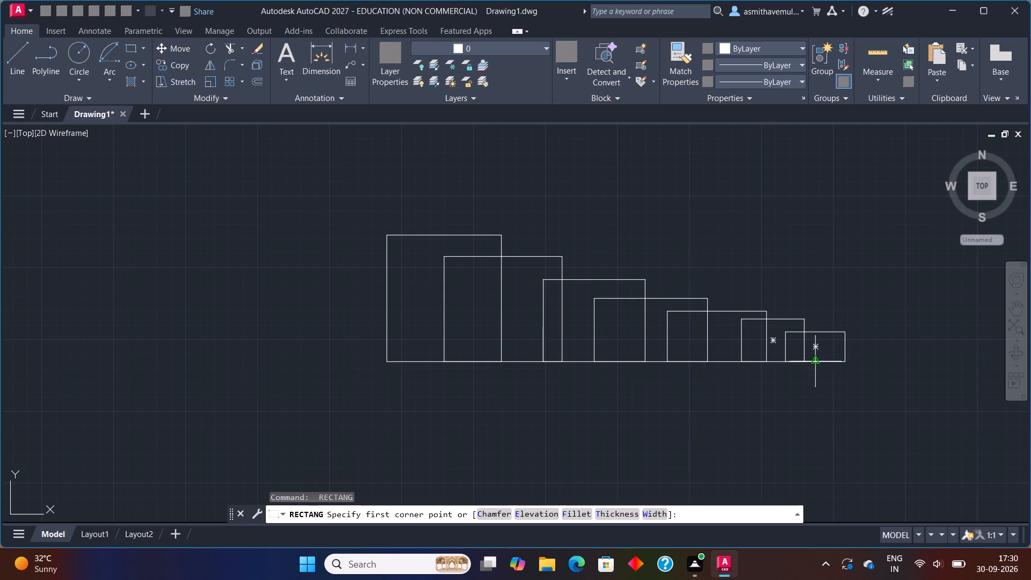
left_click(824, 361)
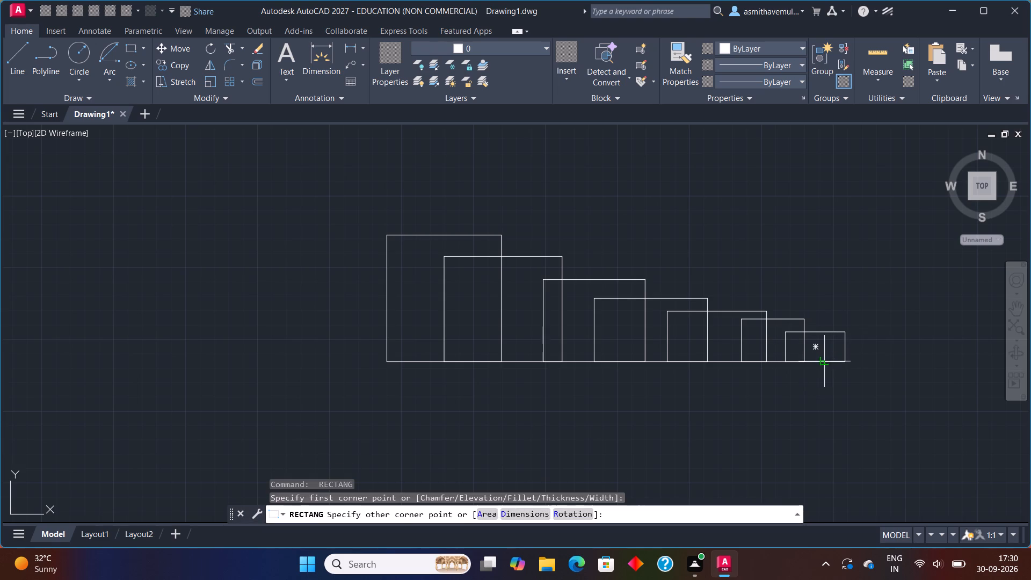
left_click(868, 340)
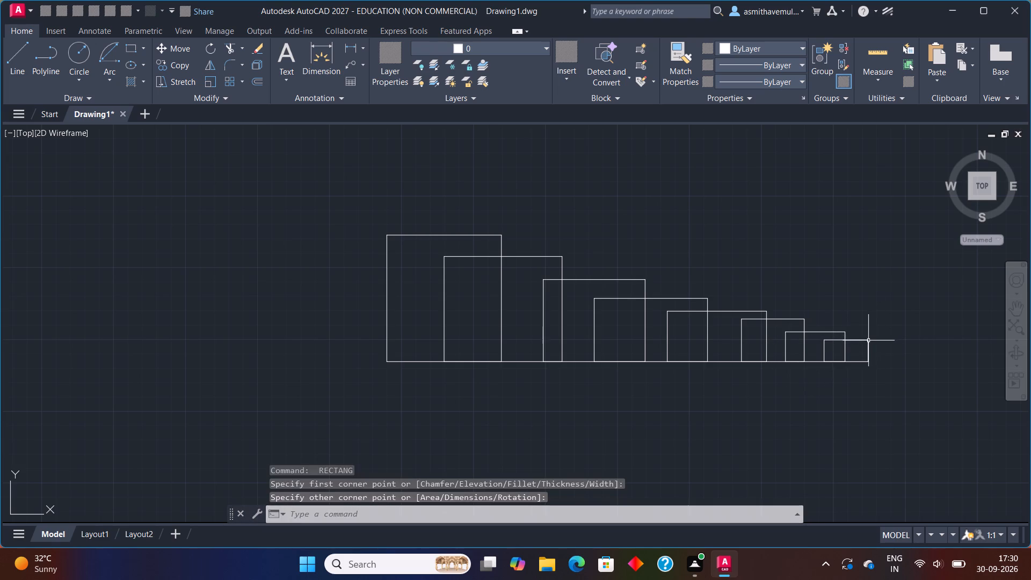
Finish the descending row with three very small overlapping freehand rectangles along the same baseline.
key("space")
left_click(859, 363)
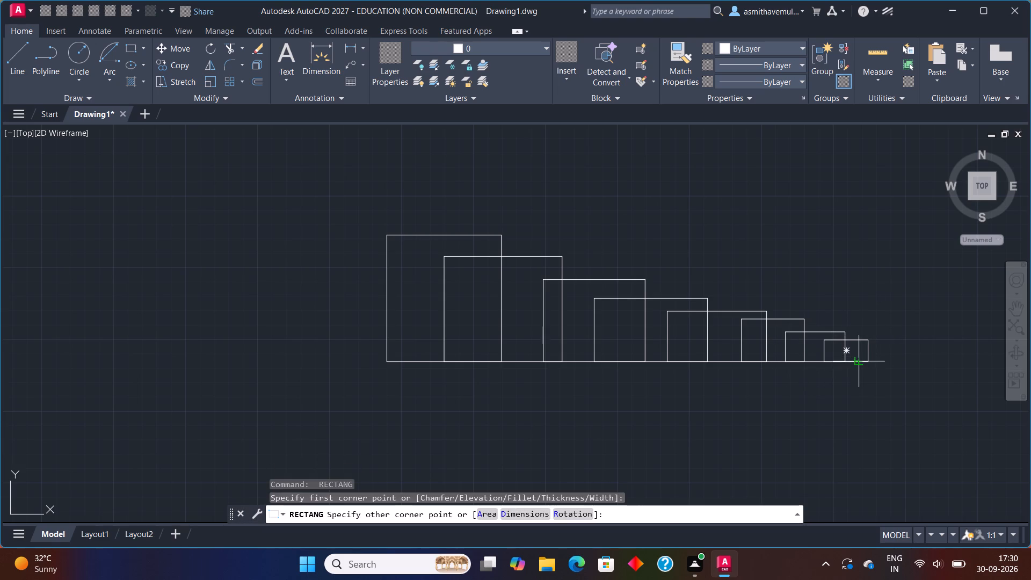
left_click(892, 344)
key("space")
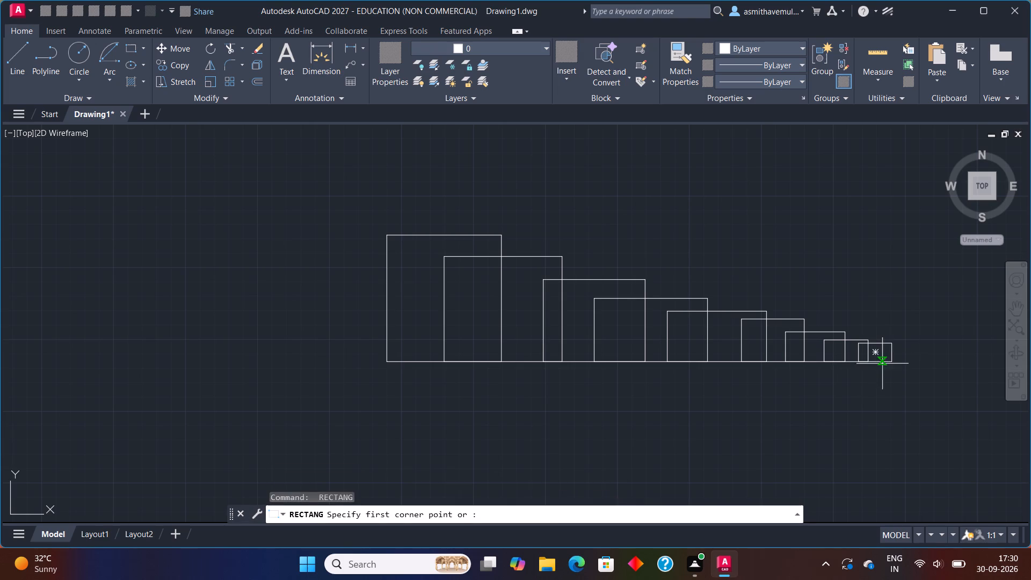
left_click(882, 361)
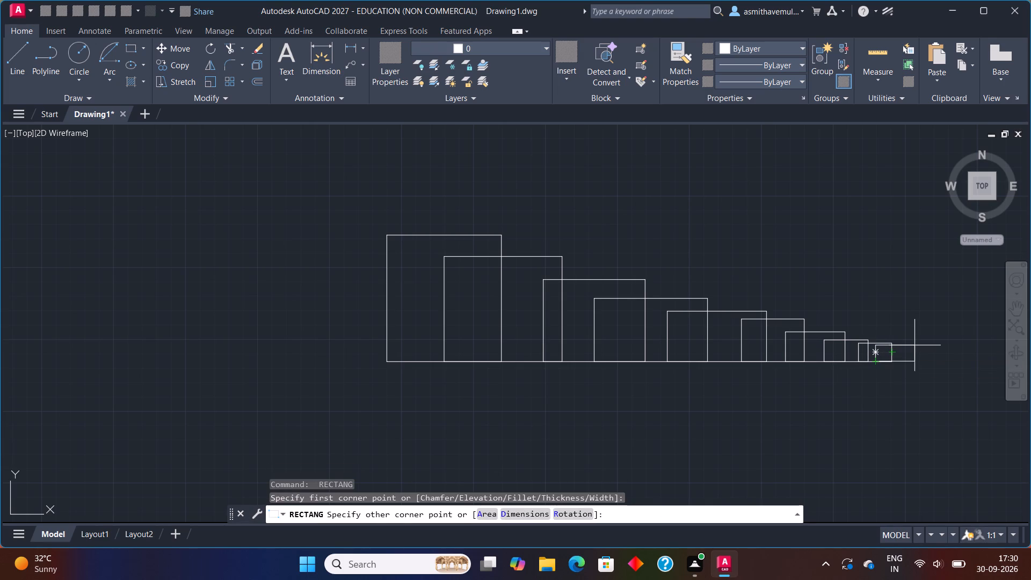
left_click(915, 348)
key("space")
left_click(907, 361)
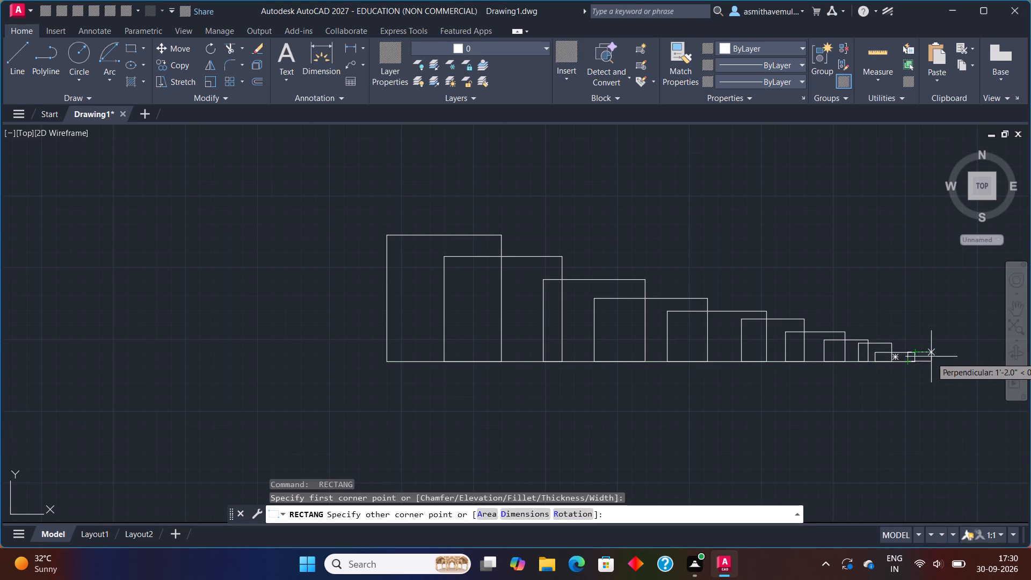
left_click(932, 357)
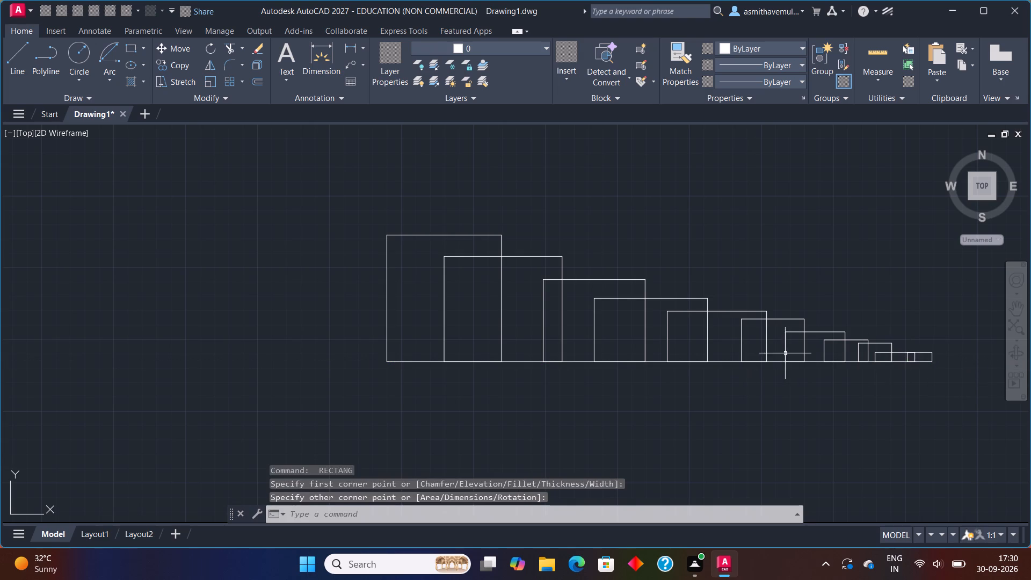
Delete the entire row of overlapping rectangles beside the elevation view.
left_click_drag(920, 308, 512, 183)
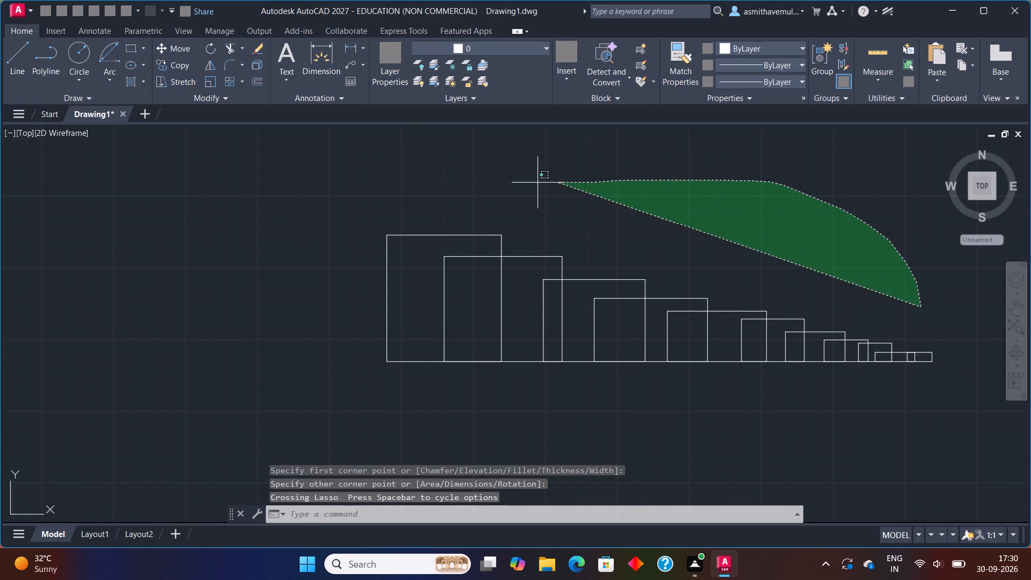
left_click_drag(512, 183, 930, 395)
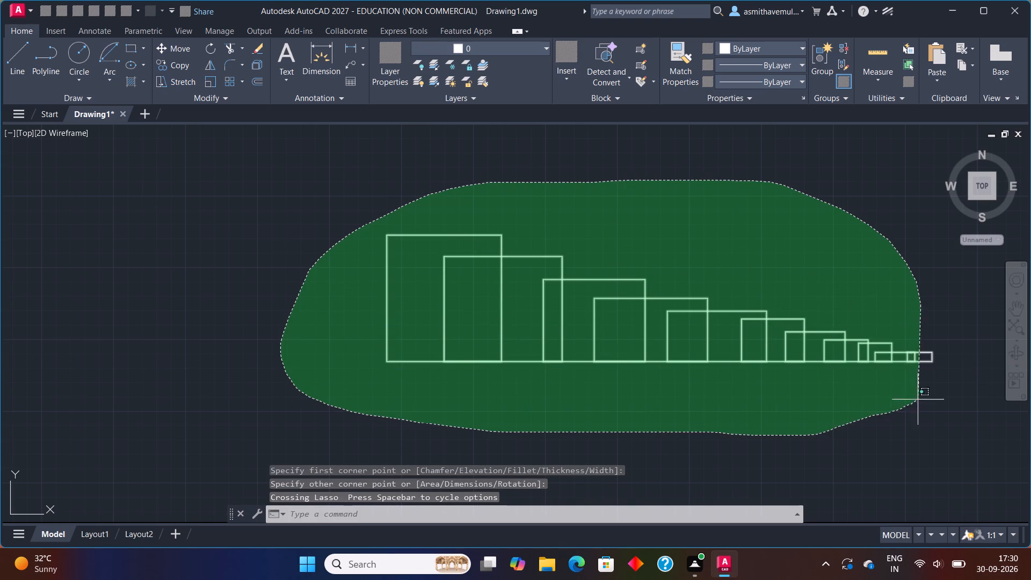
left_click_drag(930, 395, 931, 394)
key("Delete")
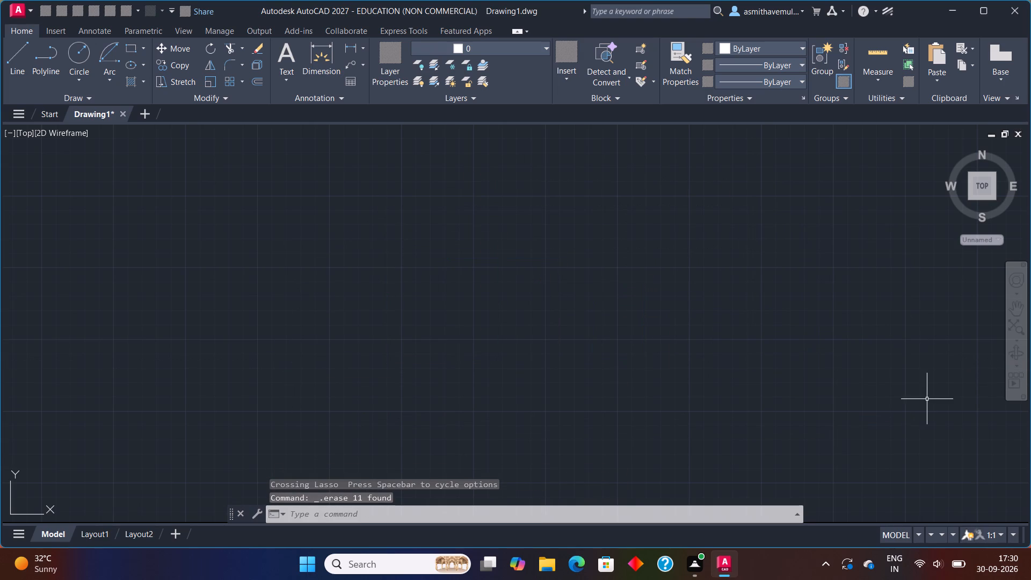
Examine the plan, section and elevation together, including a close look at the plan's hall/living room area.
scroll(201, 454, "down", 3)
middle_click_drag(173, 440, 173, 439)
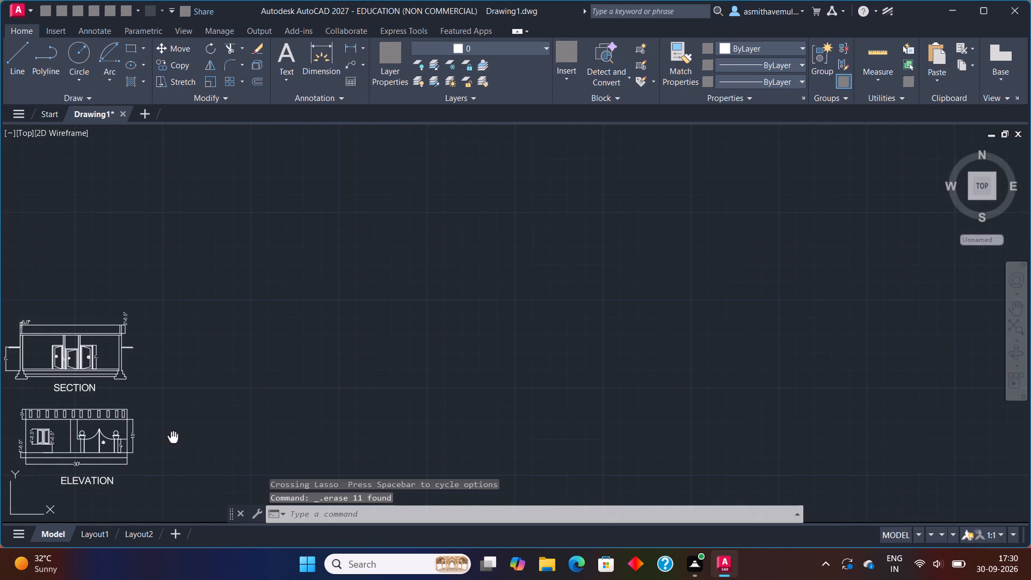
middle_click_drag(173, 439, 393, 383)
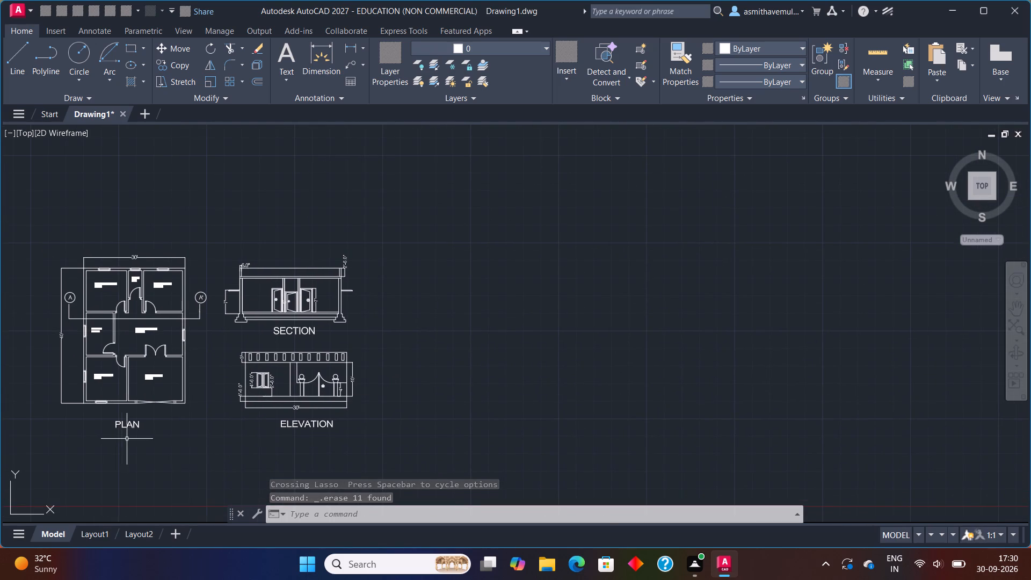
middle_click_drag(127, 440, 344, 391)
scroll(344, 292, "up", 1)
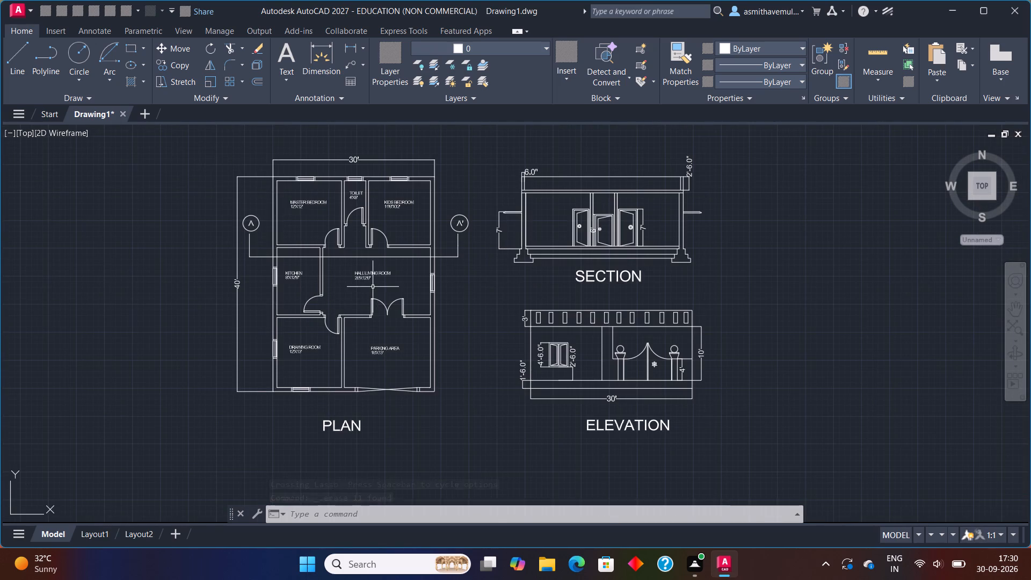
scroll(373, 287, "up", 6)
scroll(375, 270, "down", 4)
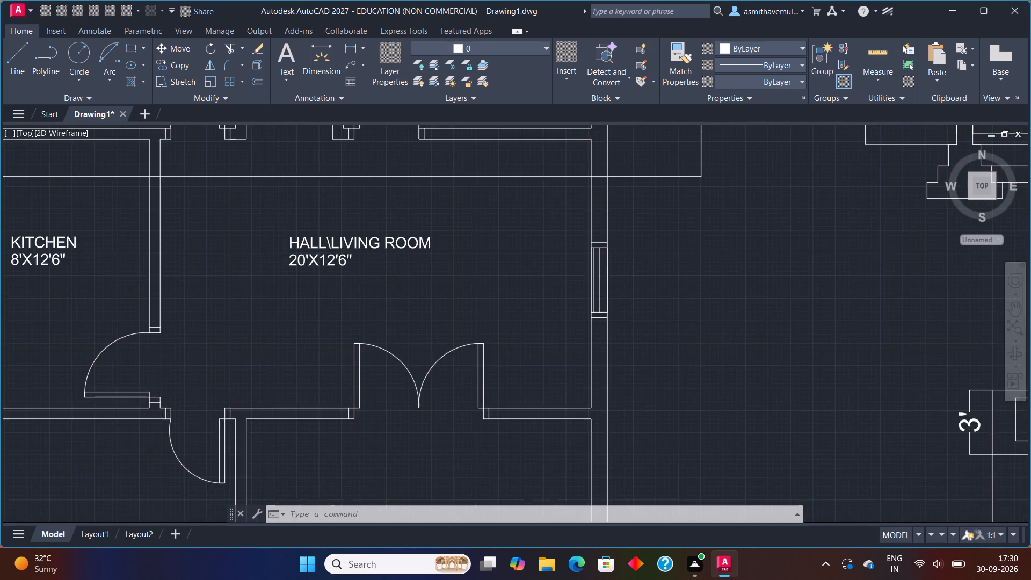
scroll(375, 270, "down", 5)
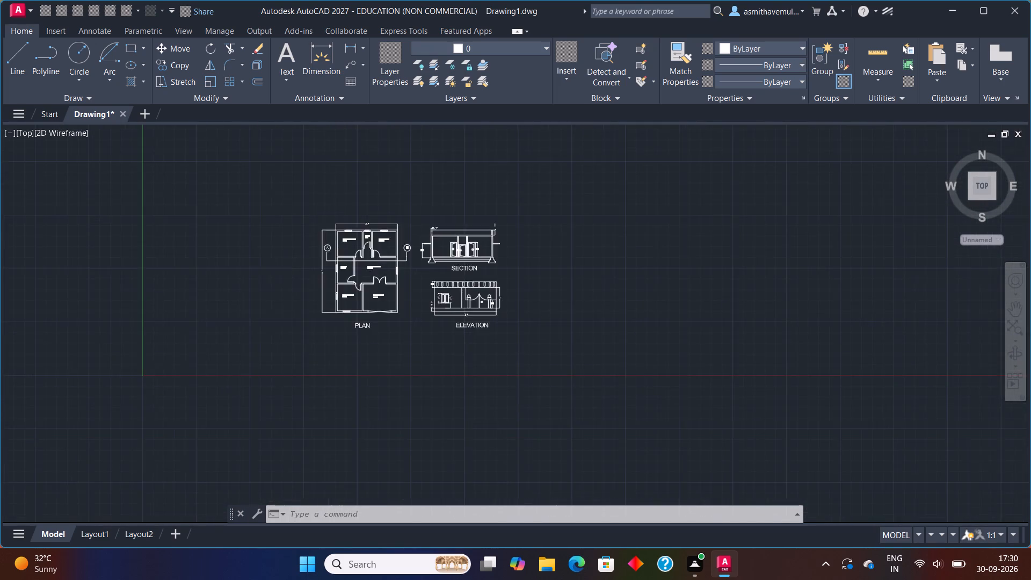
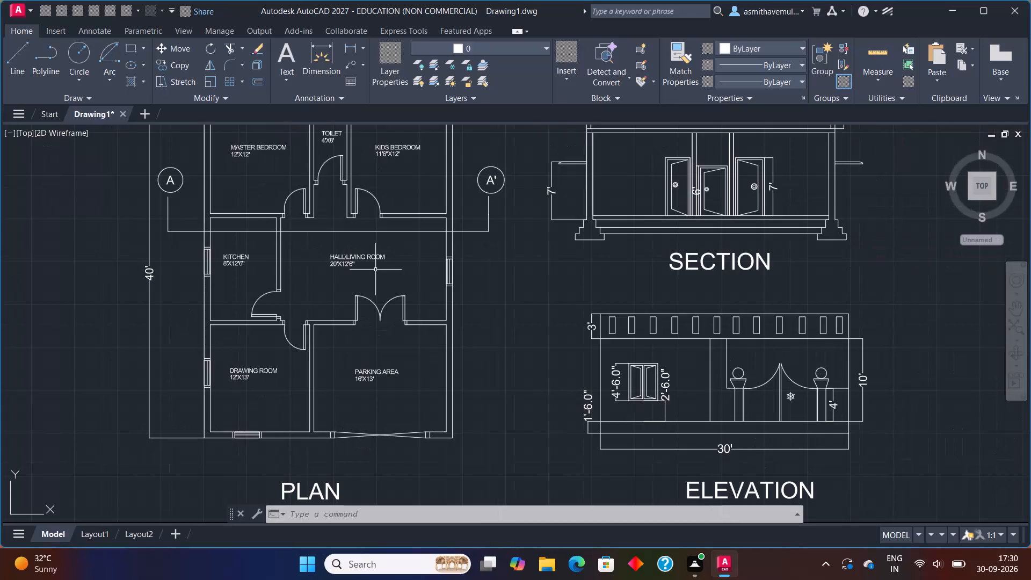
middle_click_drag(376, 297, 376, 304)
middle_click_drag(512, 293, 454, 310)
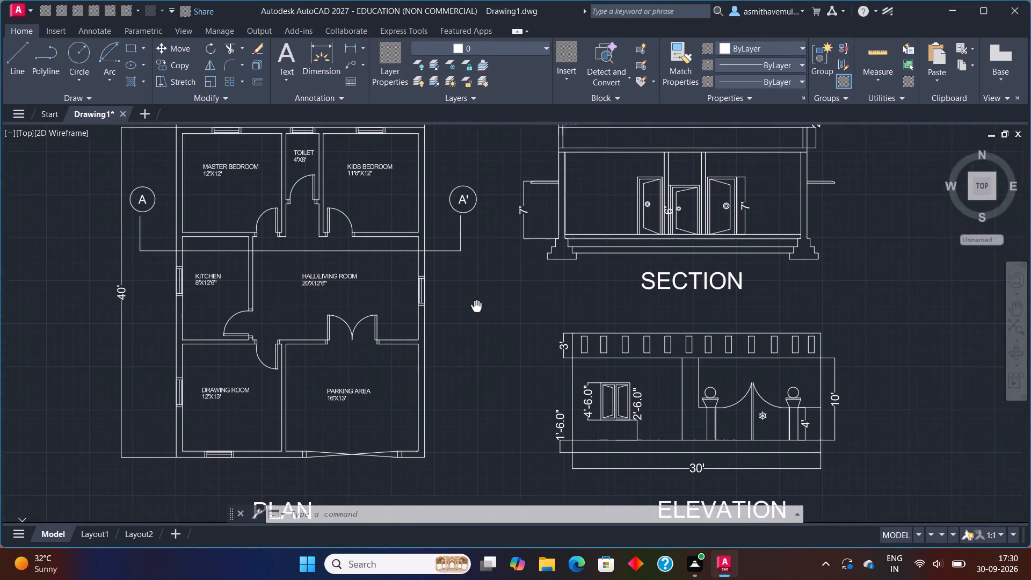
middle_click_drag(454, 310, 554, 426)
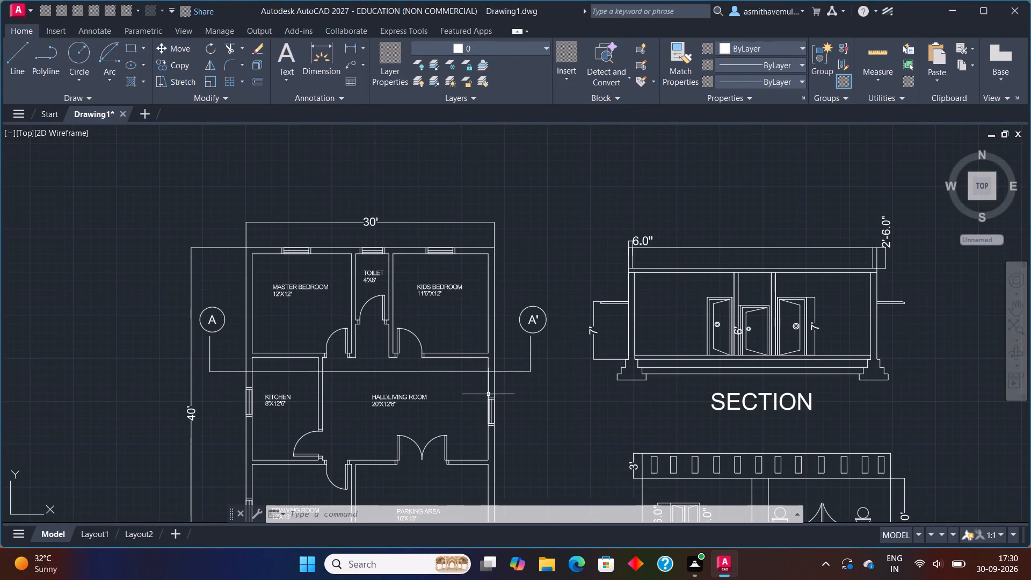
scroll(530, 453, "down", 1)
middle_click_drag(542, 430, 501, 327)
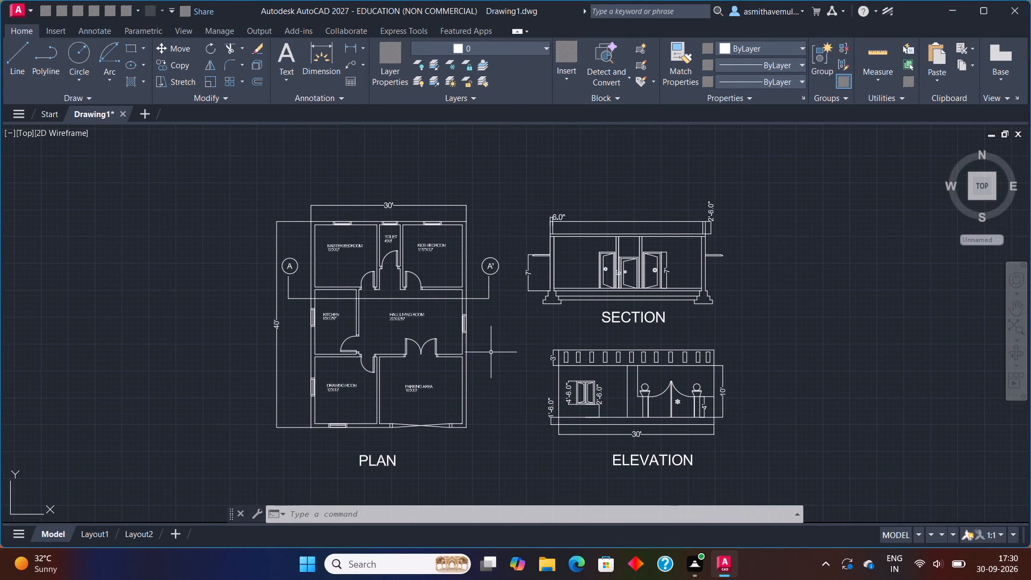
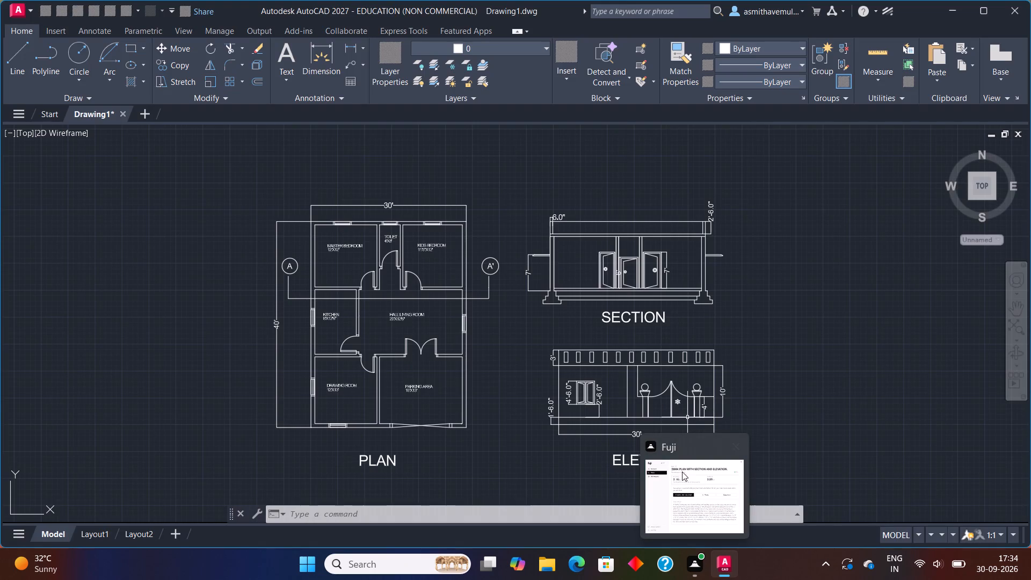
Look over the whole drawing, examining the elevation's window, gate and height dimensions.
scroll(772, 373, "down", 1)
scroll(769, 374, "up", 1)
middle_click_drag(768, 372, 757, 355)
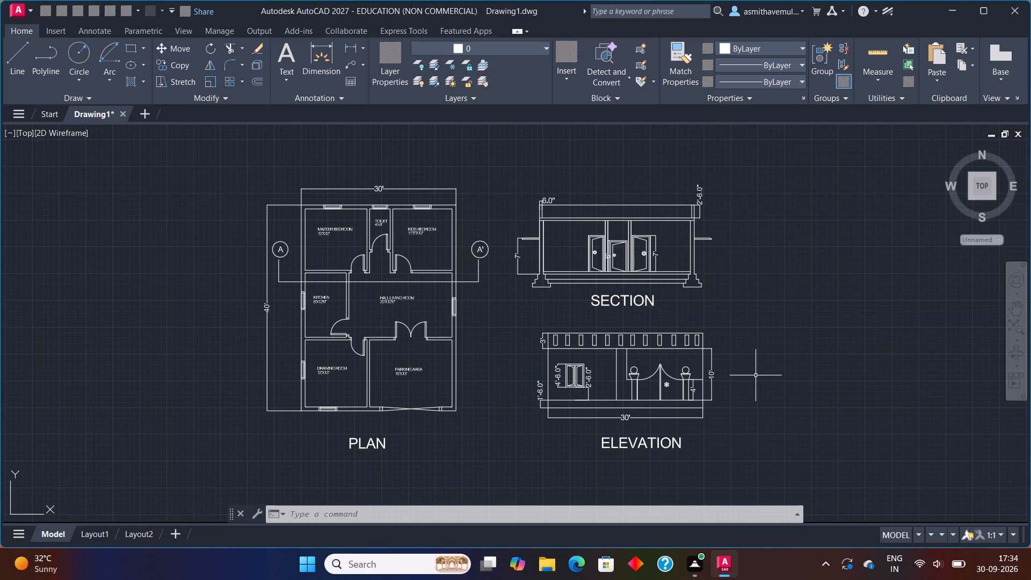
scroll(547, 424, "up", 2)
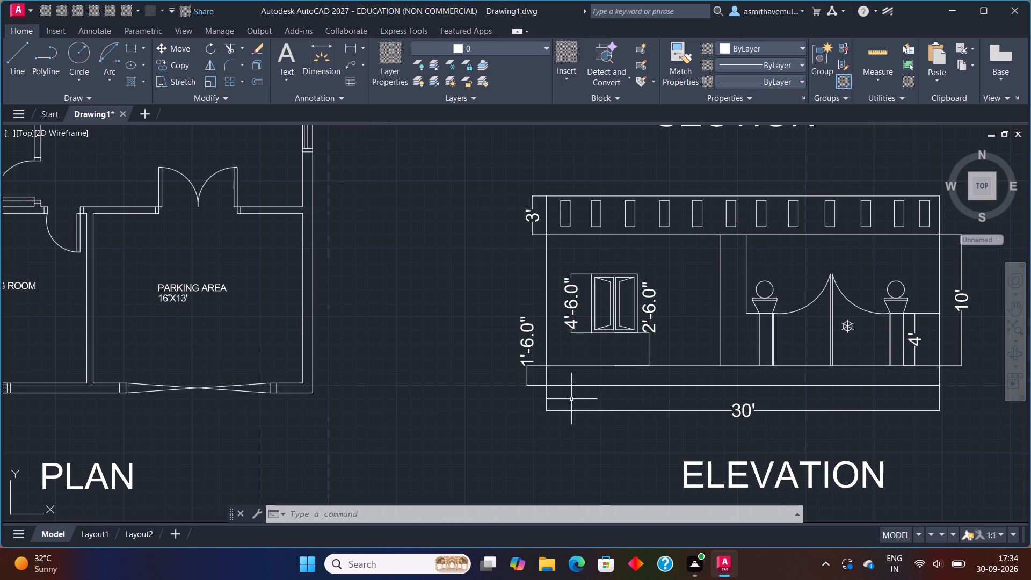
middle_click_drag(571, 397, 548, 390)
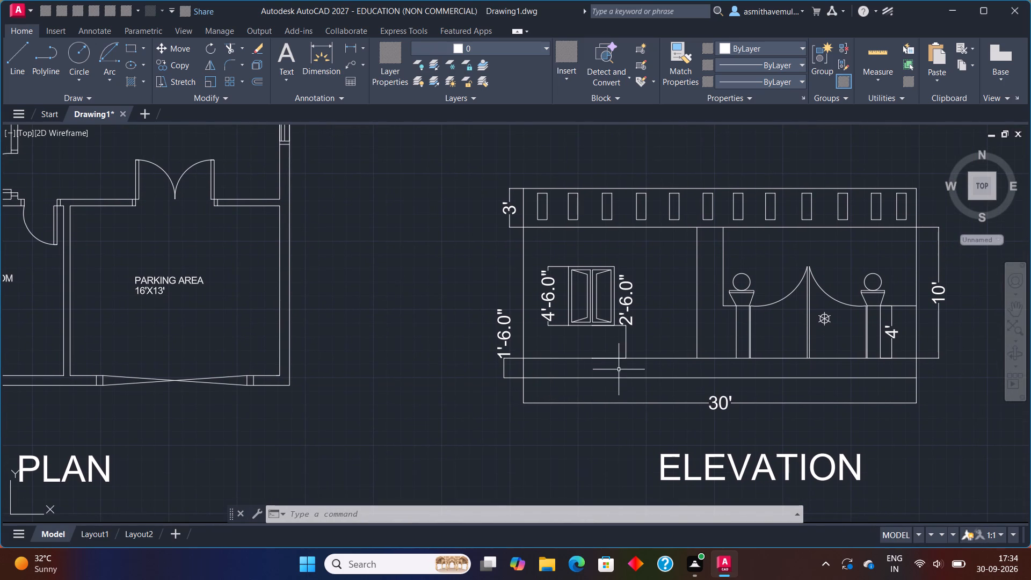
scroll(618, 369, "down", 1)
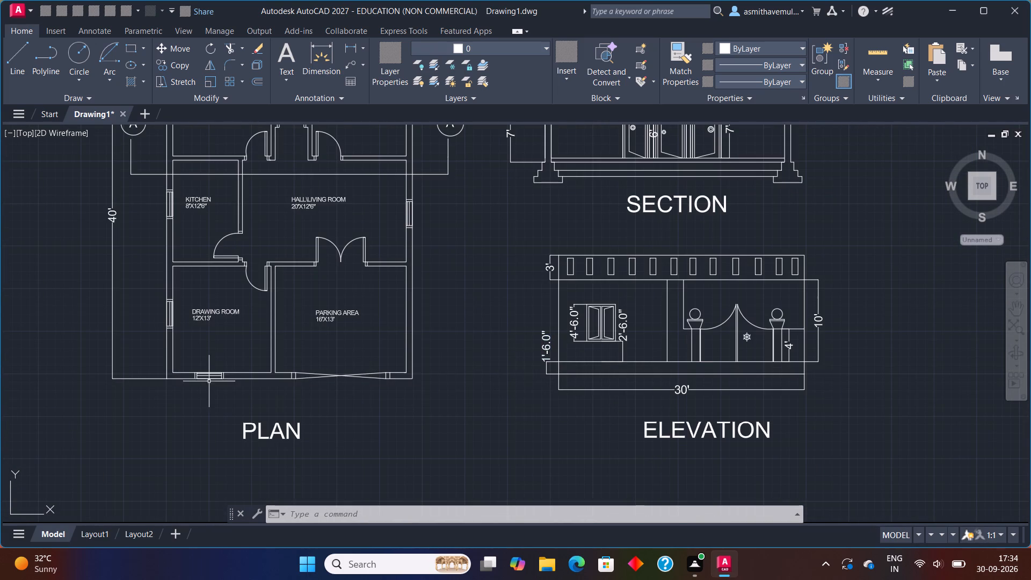
Examine the drawing room and parking area in the floor plan, including their walls, windows and door openings.
scroll(206, 381, "up", 3)
scroll(500, 349, "down", 1)
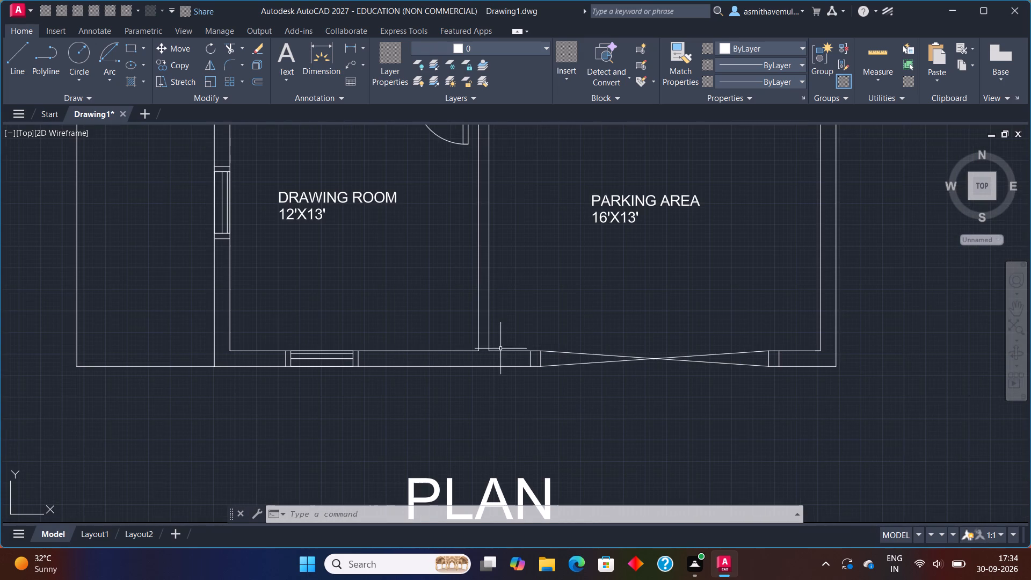
middle_click_drag(503, 344, 473, 404)
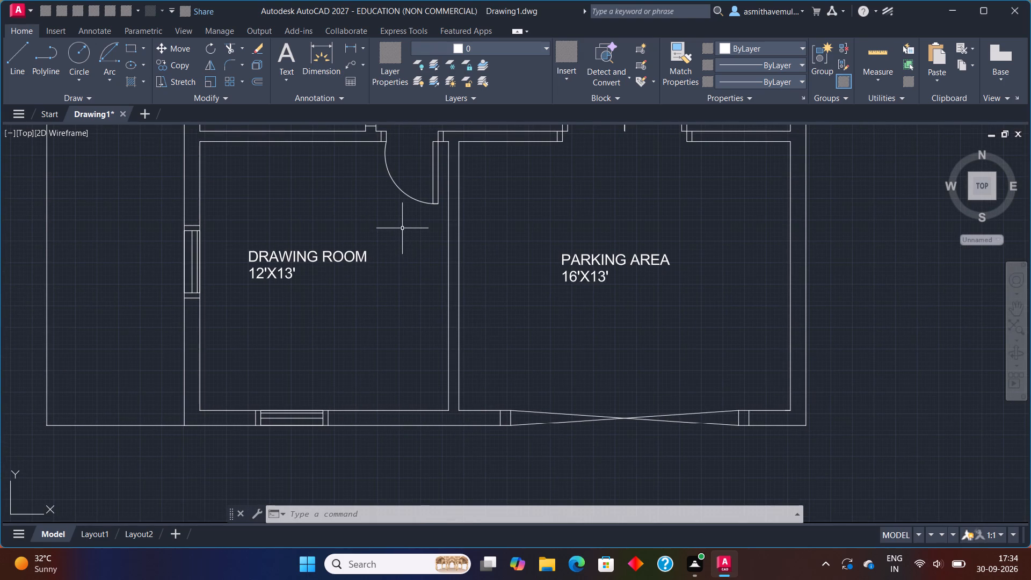
scroll(402, 228, "up", 1)
middle_click_drag(402, 227, 395, 324)
scroll(248, 320, "down", 1)
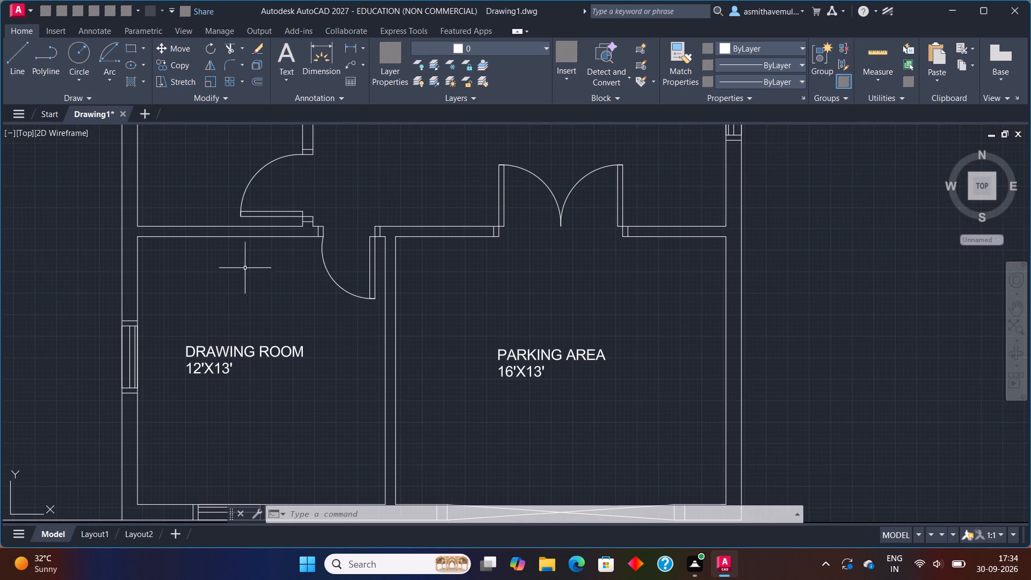
middle_click_drag(244, 265, 224, 340)
scroll(290, 249, "up", 1)
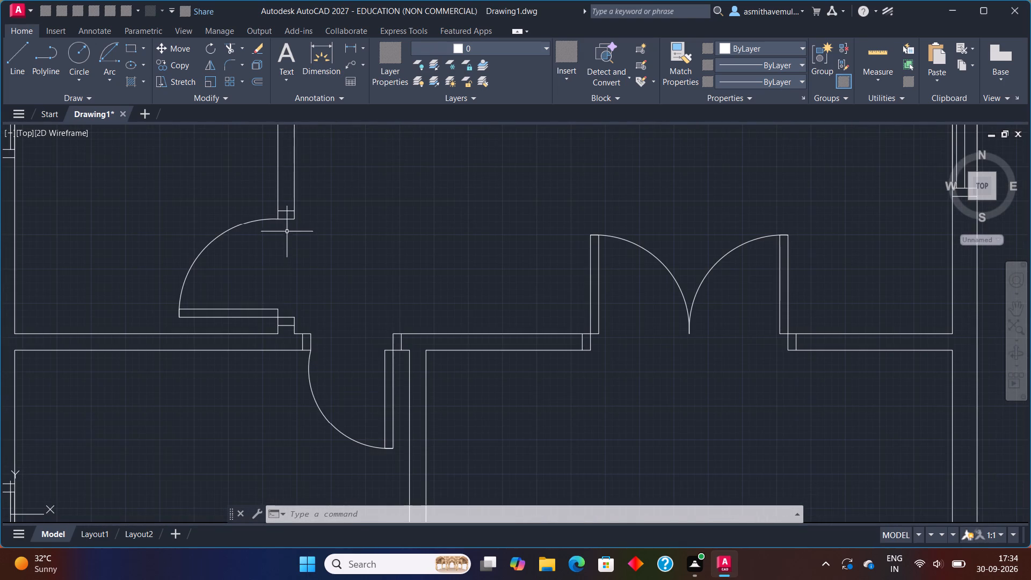
Examine the kitchen, hall/living room, toilet and bedrooms in the floor plan, rechecking the drawing room and parking area.
middle_click_drag(287, 231, 323, 415)
scroll(228, 263, "down", 1)
middle_click_drag(228, 259, 179, 375)
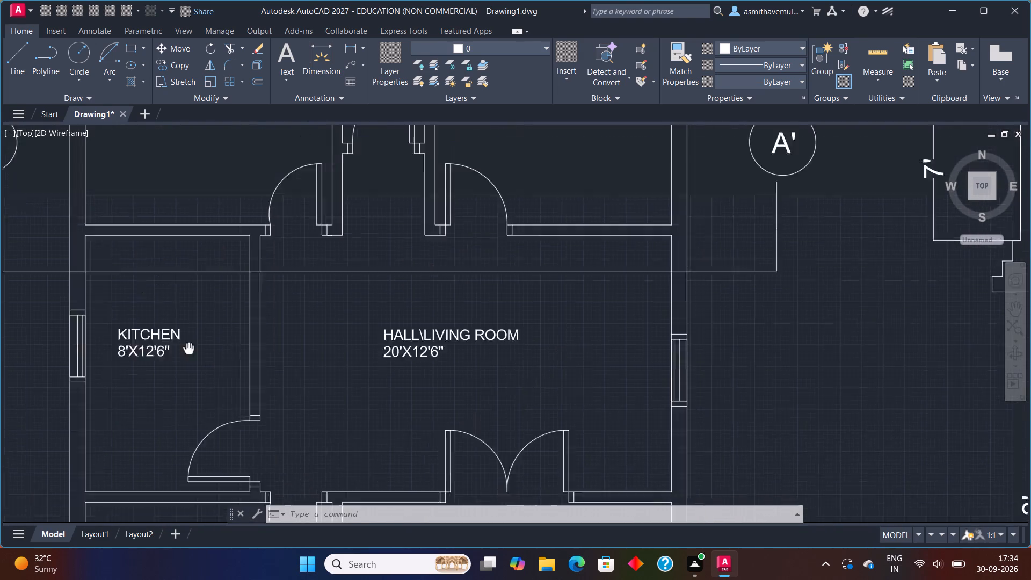
middle_click_drag(179, 375, 169, 400)
middle_click_drag(350, 293, 231, 414)
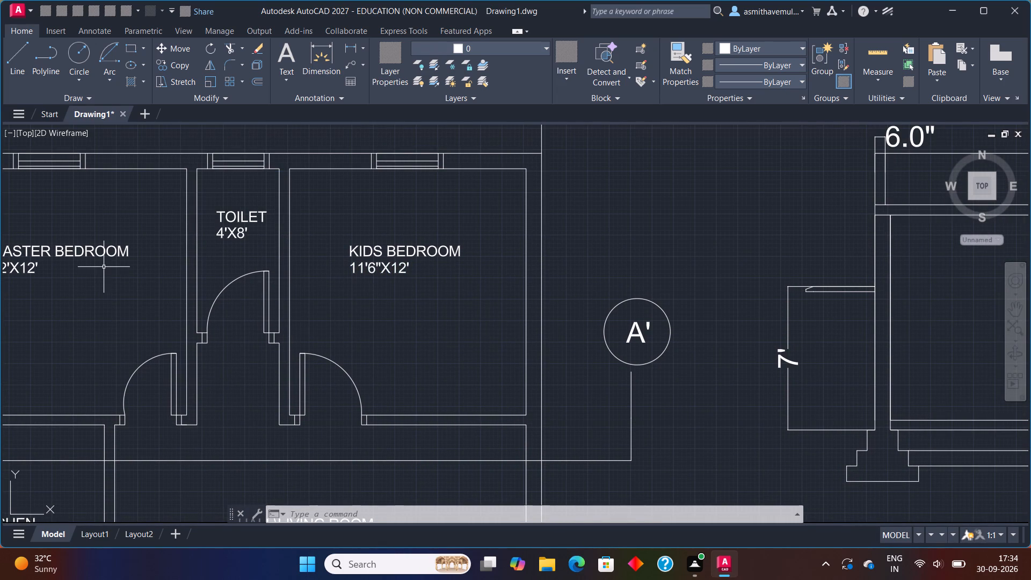
scroll(103, 267, "down", 1)
middle_click_drag(109, 305, 209, 244)
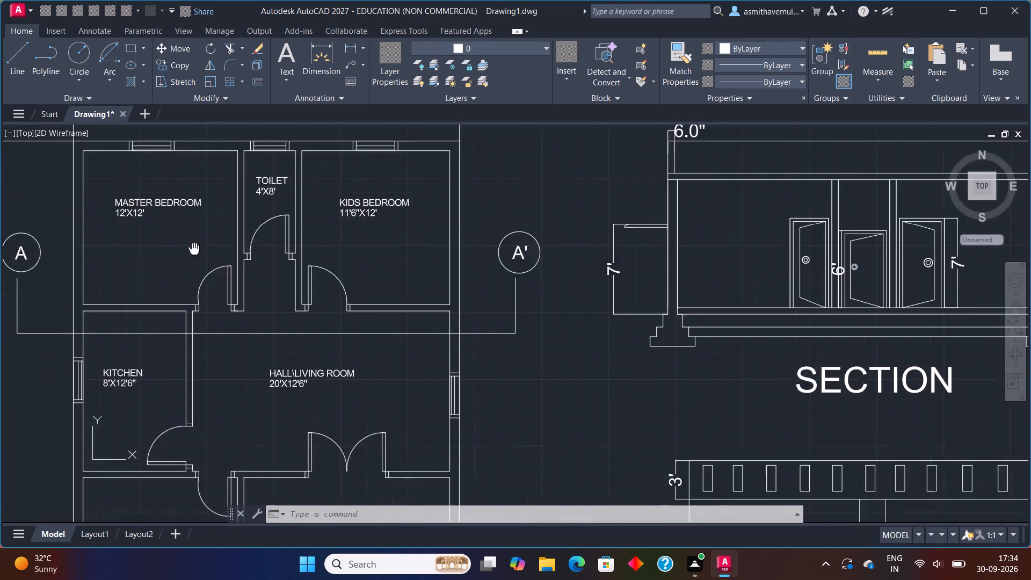
middle_click_drag(209, 244, 244, 237)
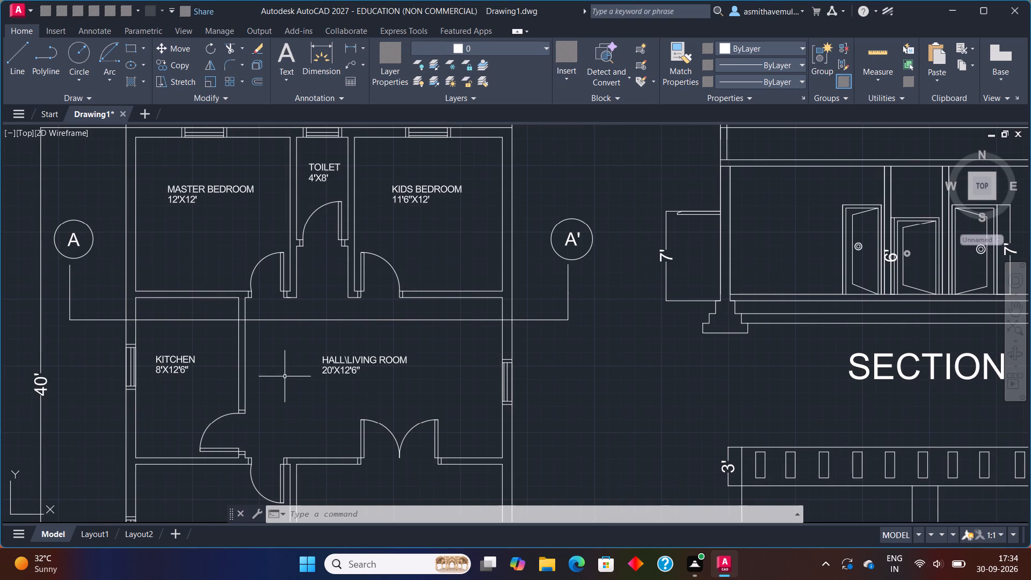
middle_click_drag(280, 374, 299, 298)
middle_click_drag(279, 407, 301, 293)
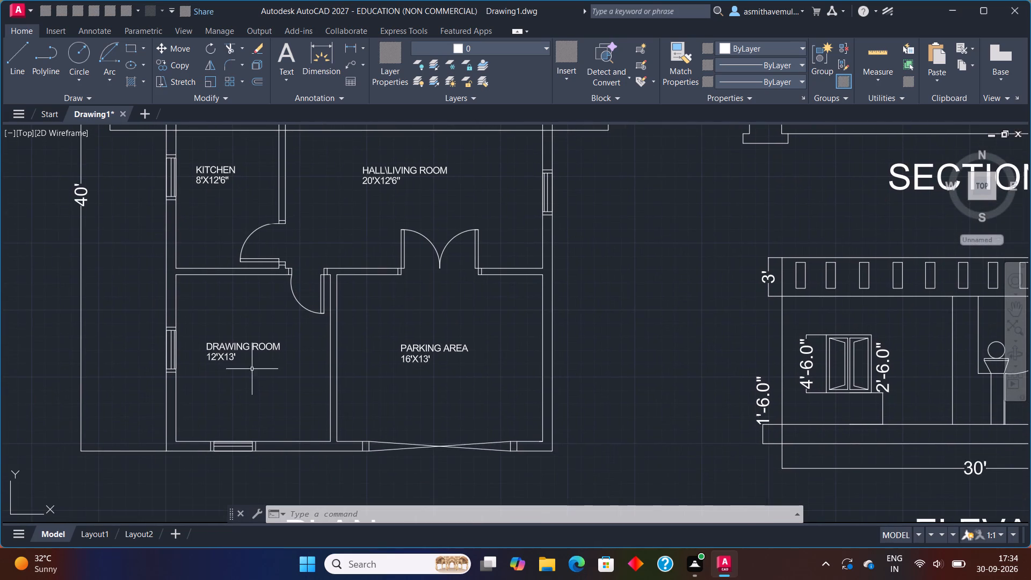
scroll(237, 383, "up", 1)
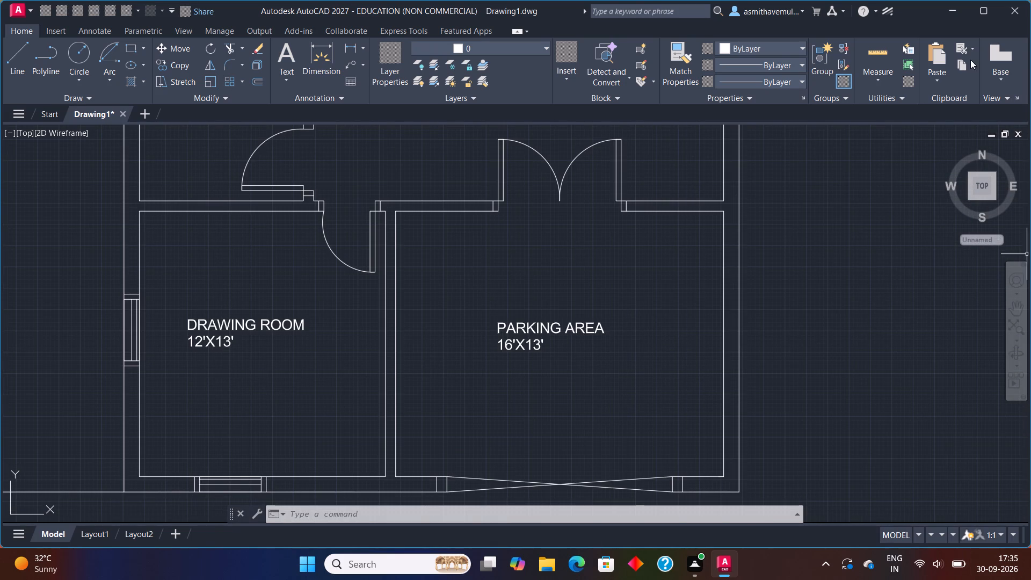
Examine the elevation's parapet, window, gate and pillars together with their dimensions.
scroll(592, 267, "down", 2)
middle_click_drag(834, 257, 643, 215)
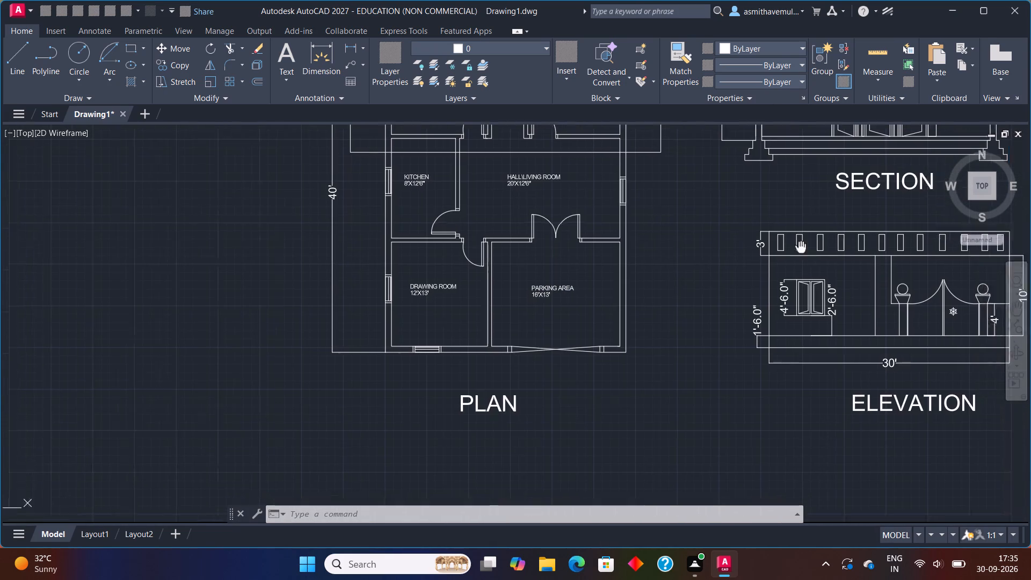
middle_click_drag(643, 215, 553, 204)
scroll(636, 230, "up", 1)
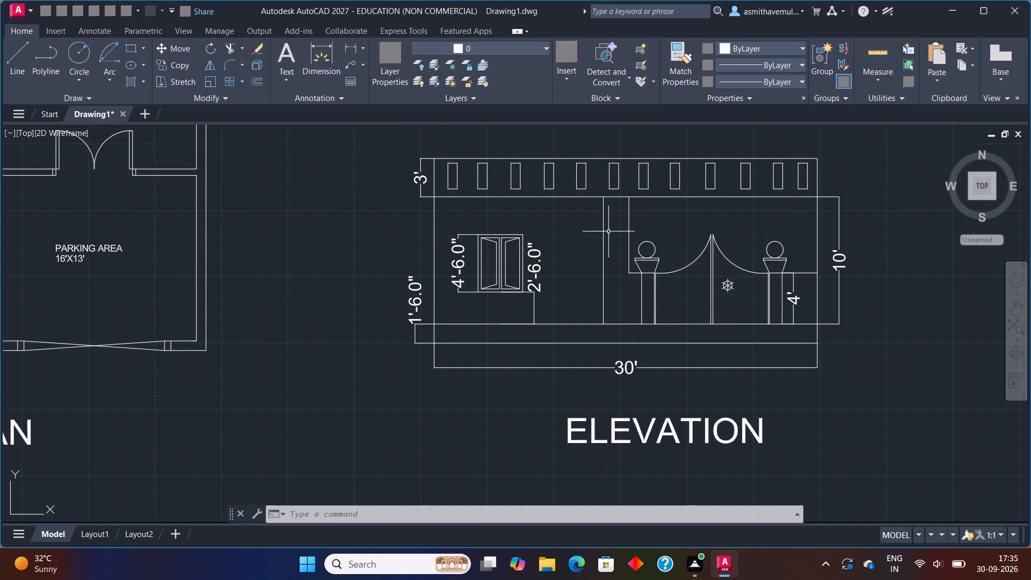
scroll(681, 243, "up", 1)
scroll(683, 242, "down", 1)
middle_click_drag(671, 228, 652, 307)
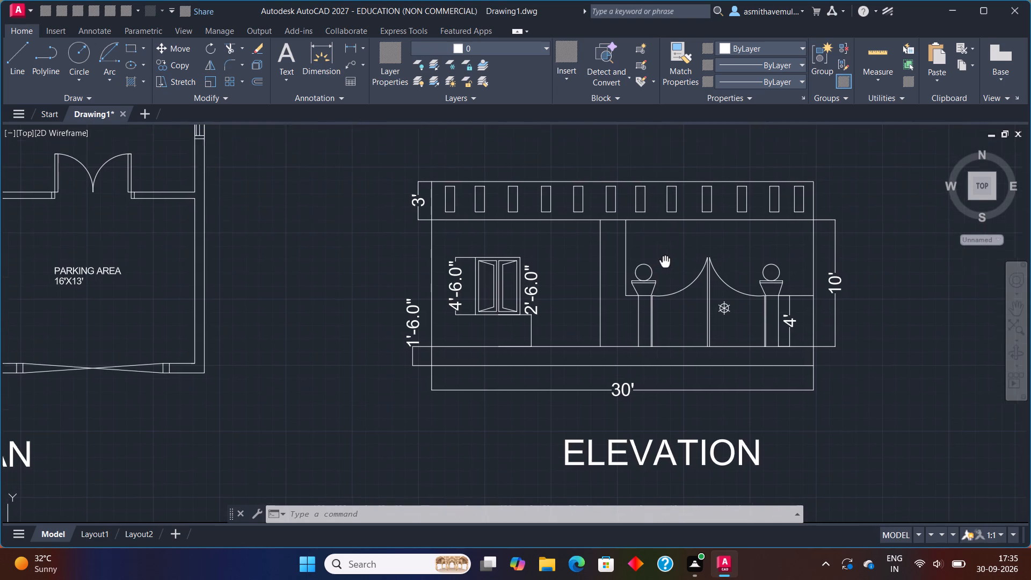
middle_click_drag(652, 307, 607, 424)
Examine the section's walls, sunshades, doors, roof slab and parapet together with their dimensions.
scroll(597, 328, "down", 1)
middle_click_drag(560, 310, 525, 419)
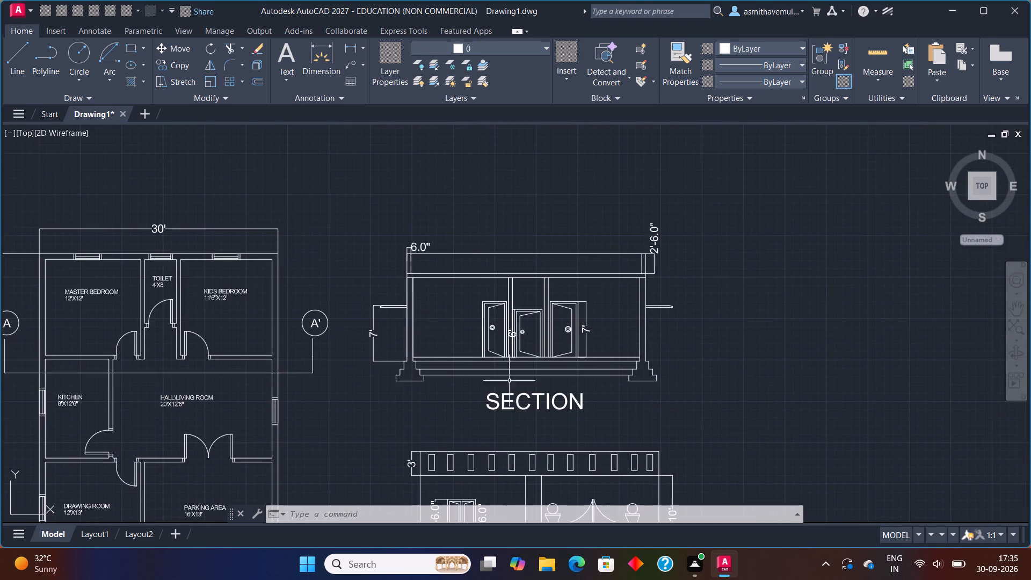
scroll(398, 311, "up", 5)
scroll(560, 286, "down", 1)
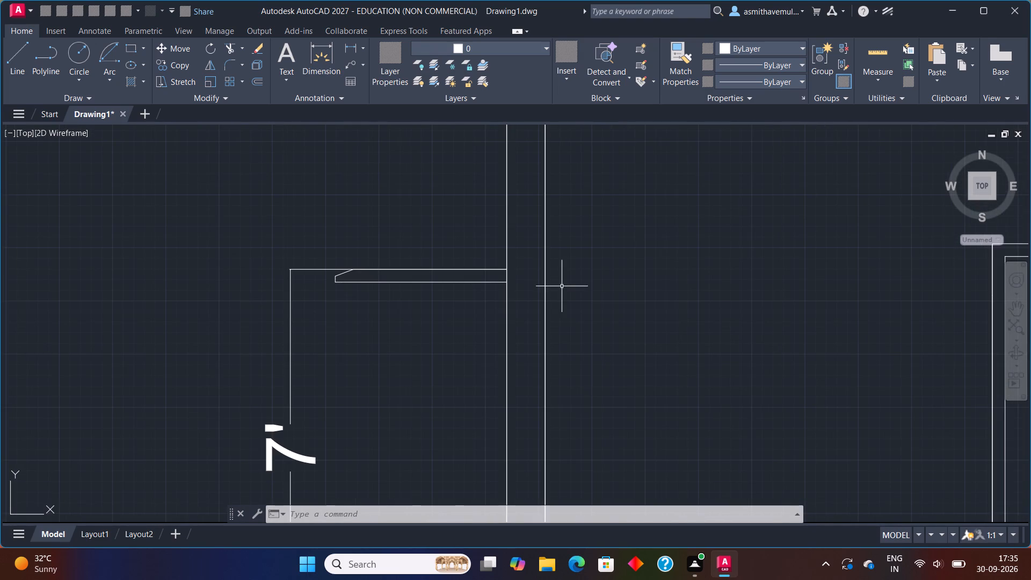
scroll(740, 277, "down", 1)
middle_click_drag(740, 277, 560, 305)
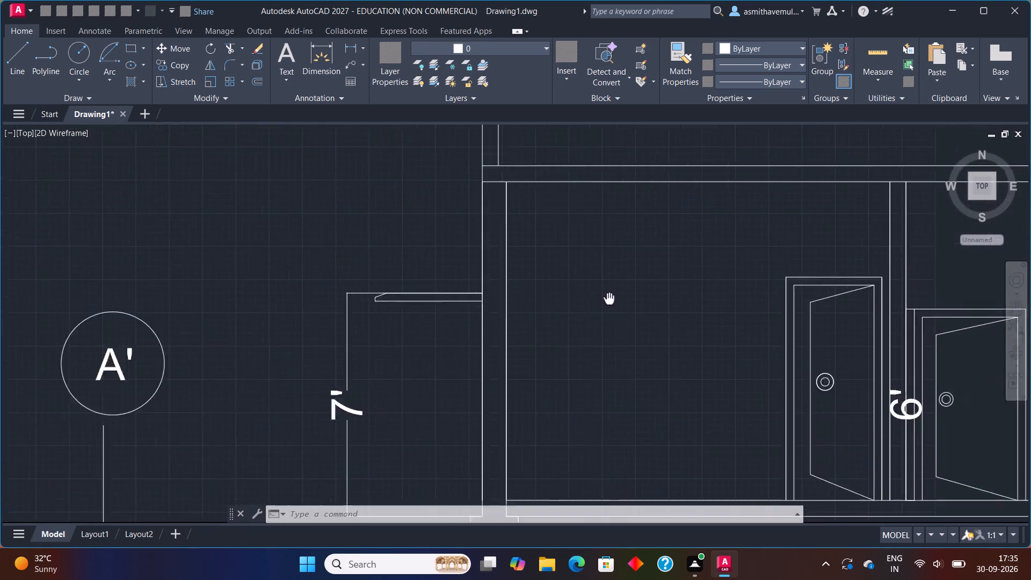
middle_click_drag(560, 305, 392, 325)
scroll(384, 281, "down", 1)
middle_click_drag(381, 275, 285, 316)
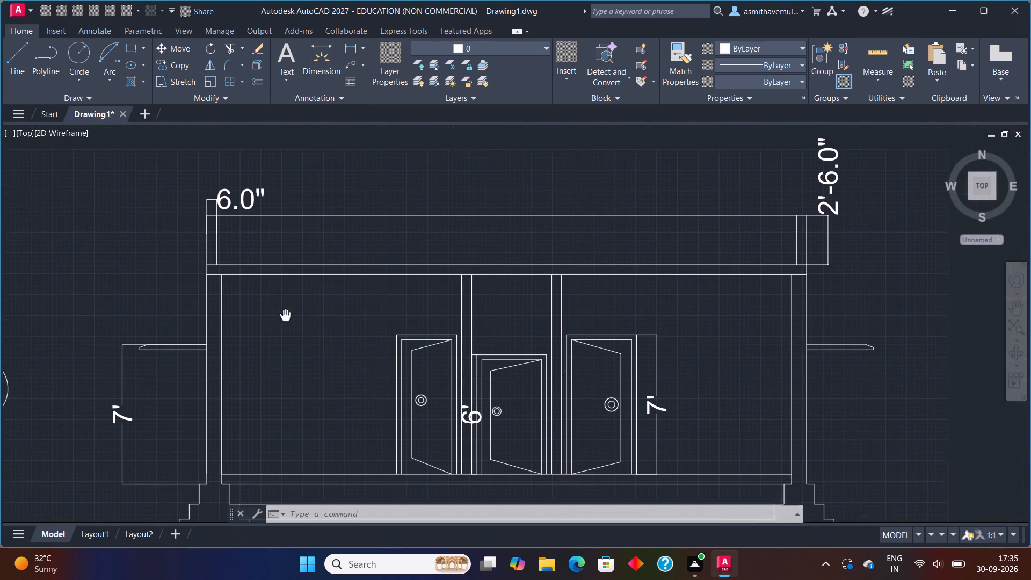
scroll(832, 329, "up", 1)
scroll(832, 328, "down", 1)
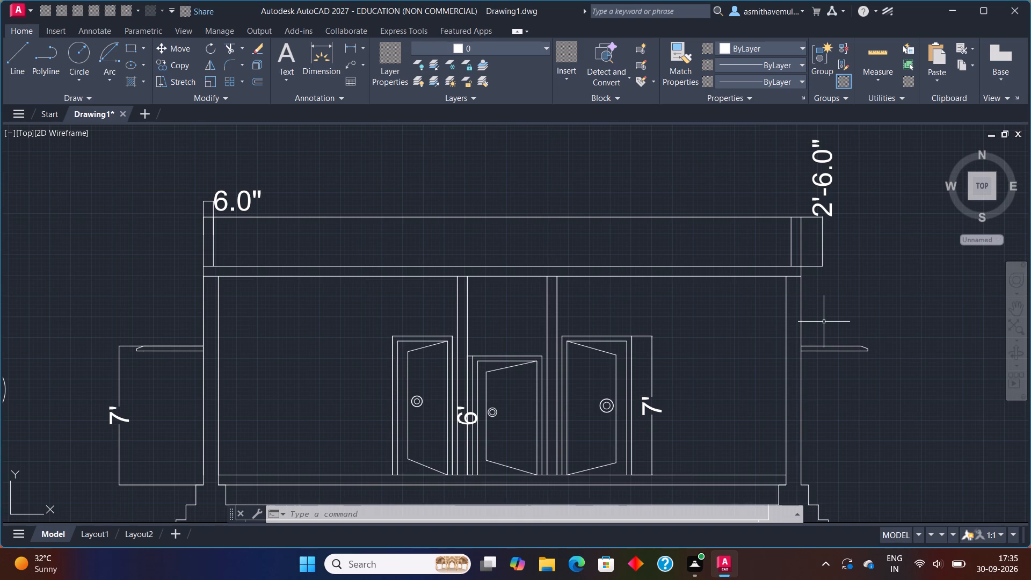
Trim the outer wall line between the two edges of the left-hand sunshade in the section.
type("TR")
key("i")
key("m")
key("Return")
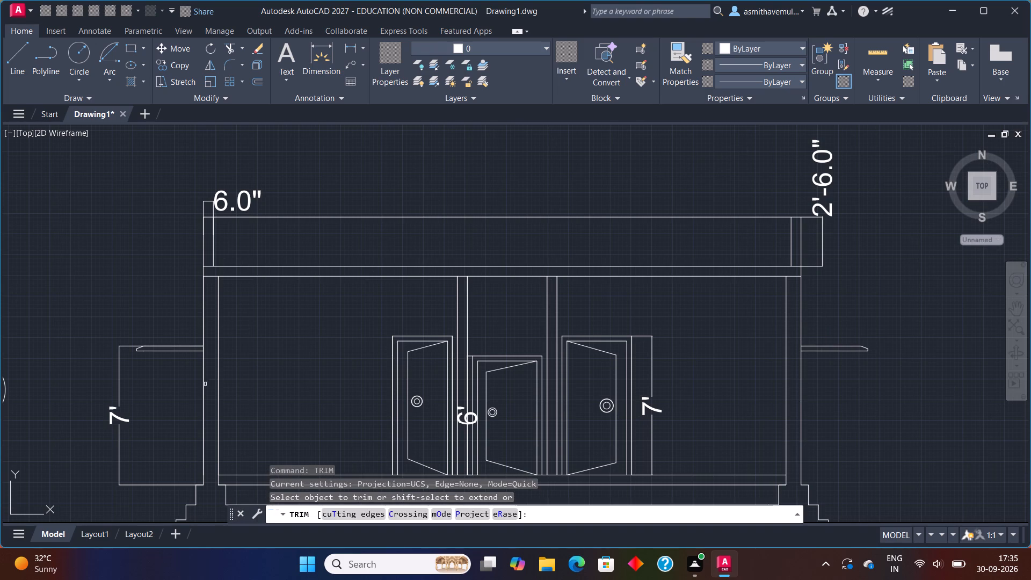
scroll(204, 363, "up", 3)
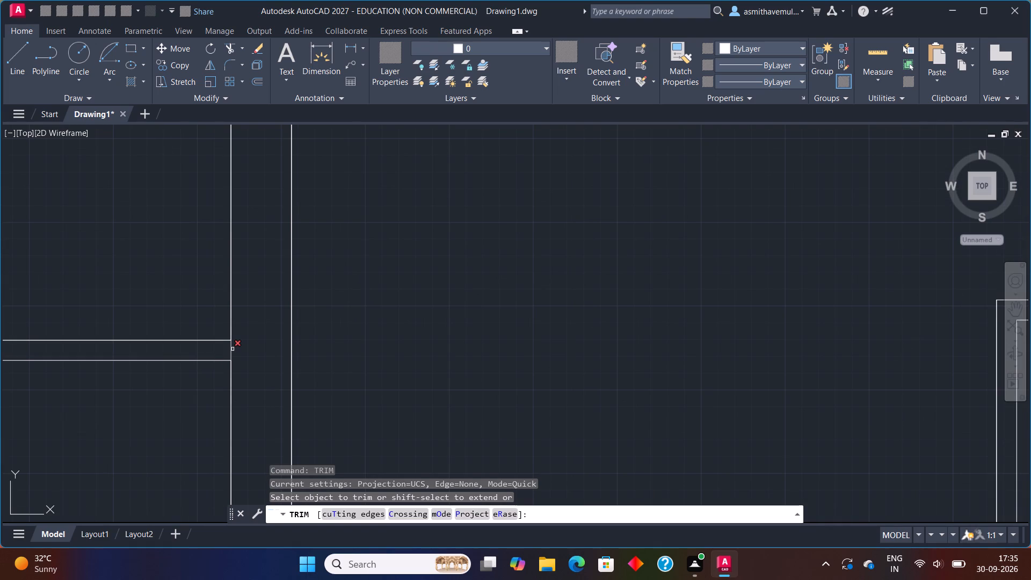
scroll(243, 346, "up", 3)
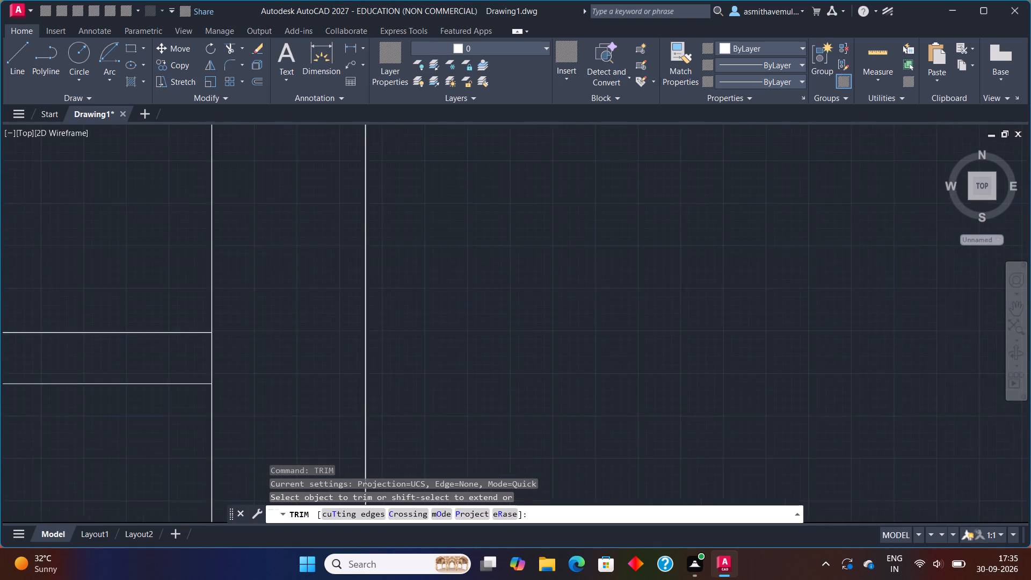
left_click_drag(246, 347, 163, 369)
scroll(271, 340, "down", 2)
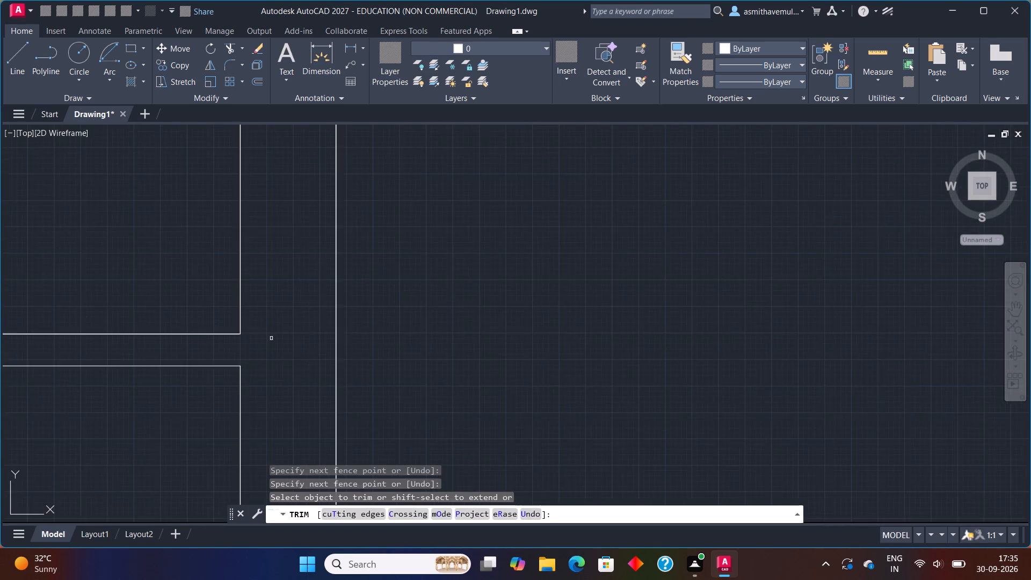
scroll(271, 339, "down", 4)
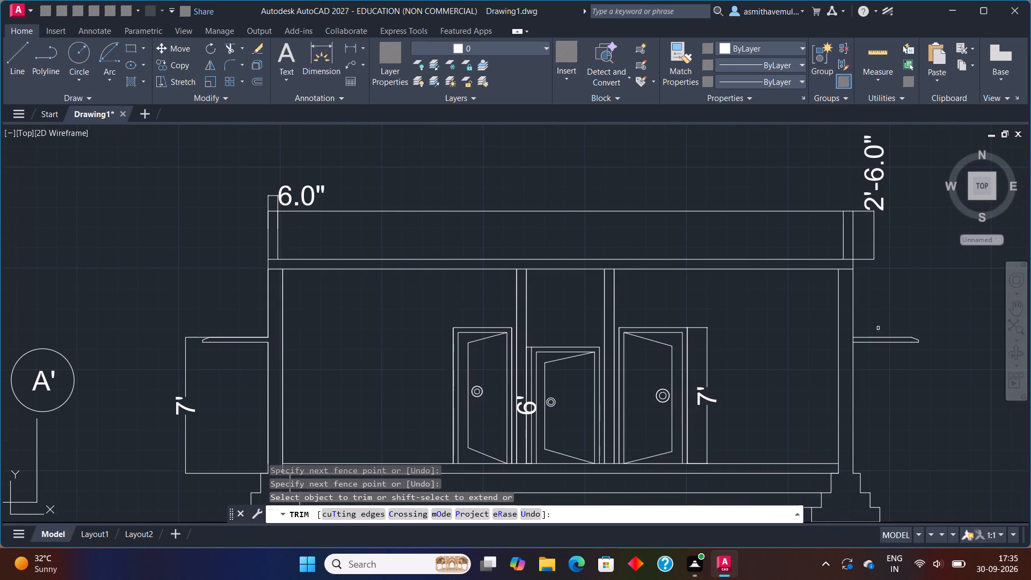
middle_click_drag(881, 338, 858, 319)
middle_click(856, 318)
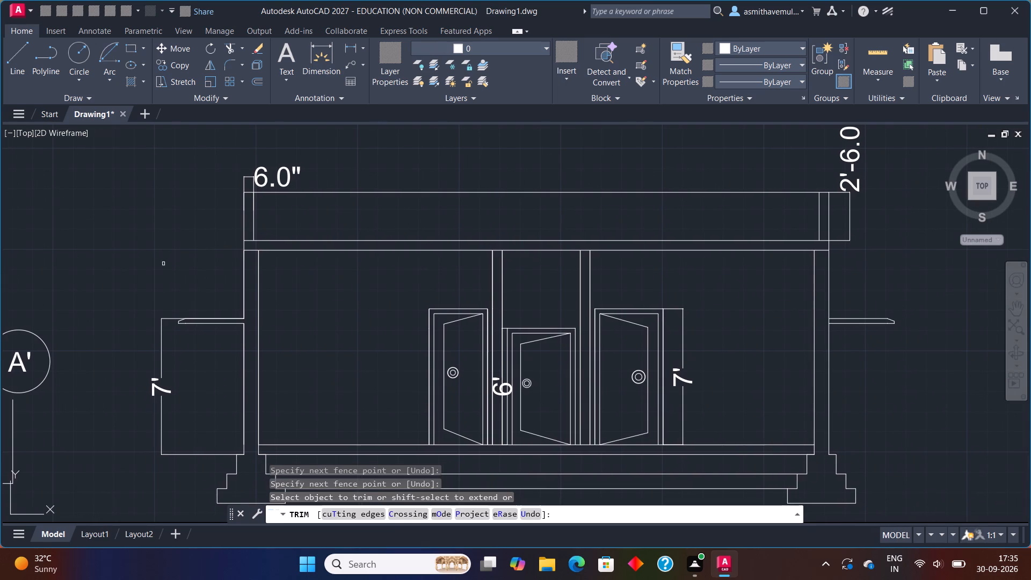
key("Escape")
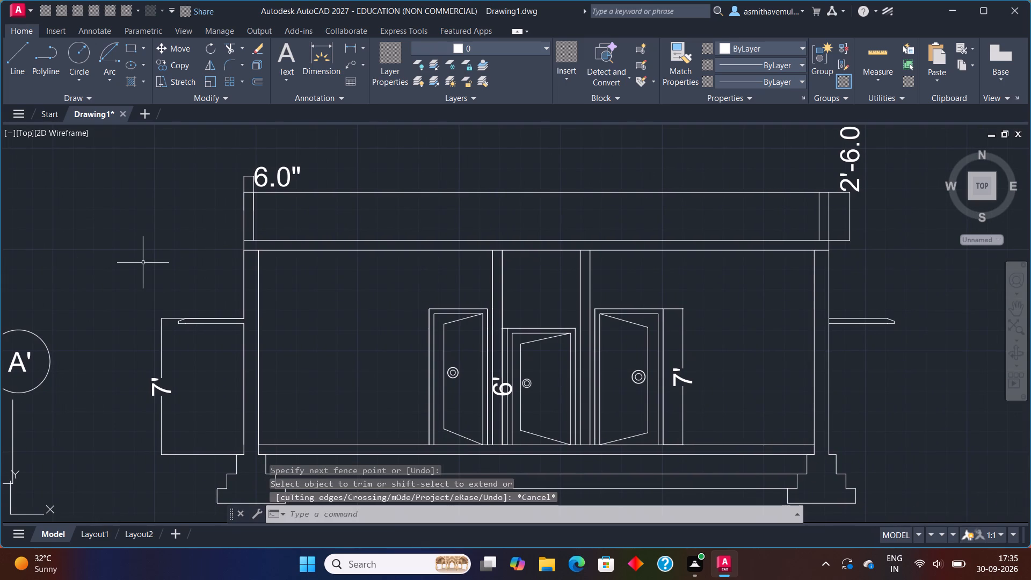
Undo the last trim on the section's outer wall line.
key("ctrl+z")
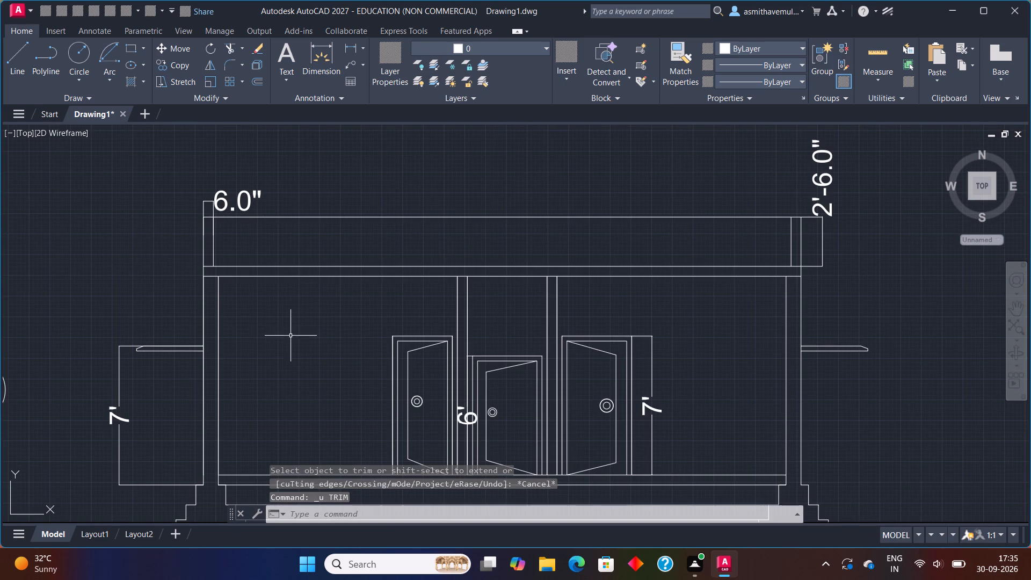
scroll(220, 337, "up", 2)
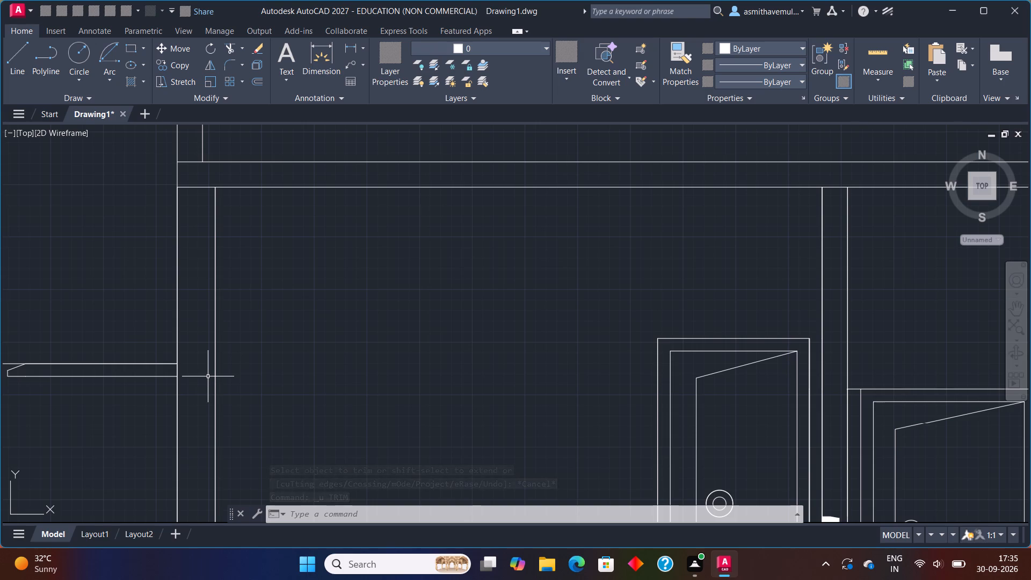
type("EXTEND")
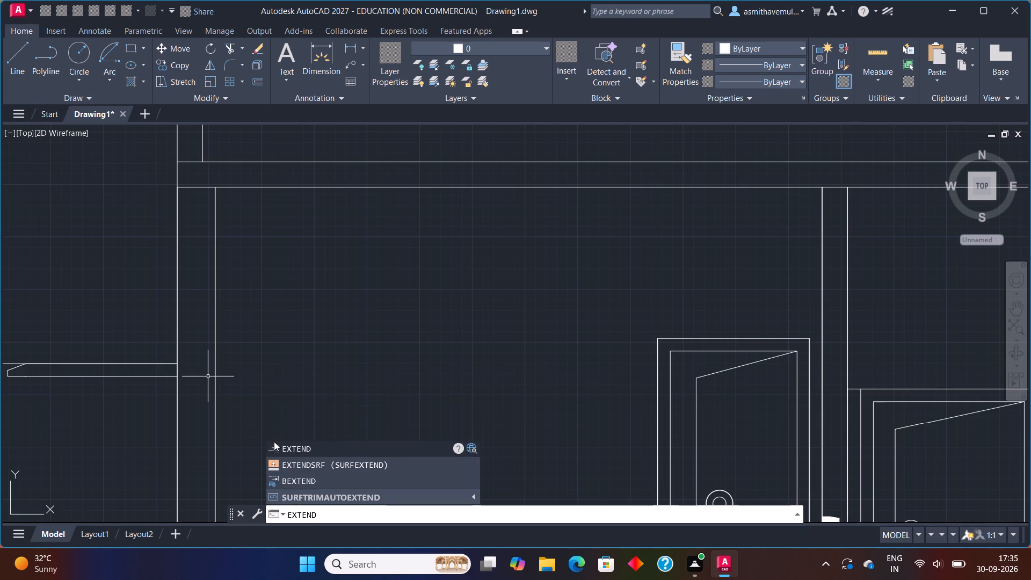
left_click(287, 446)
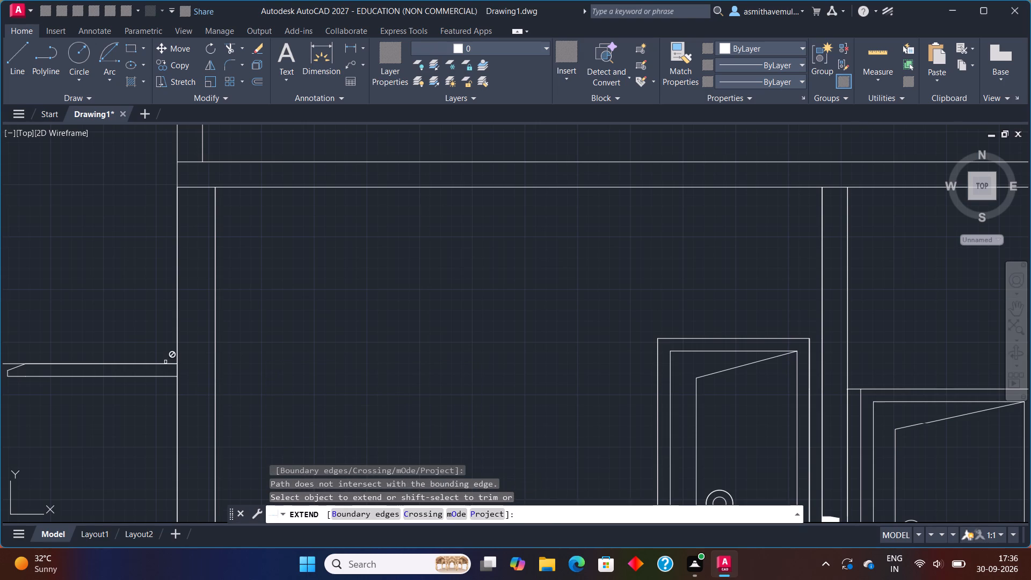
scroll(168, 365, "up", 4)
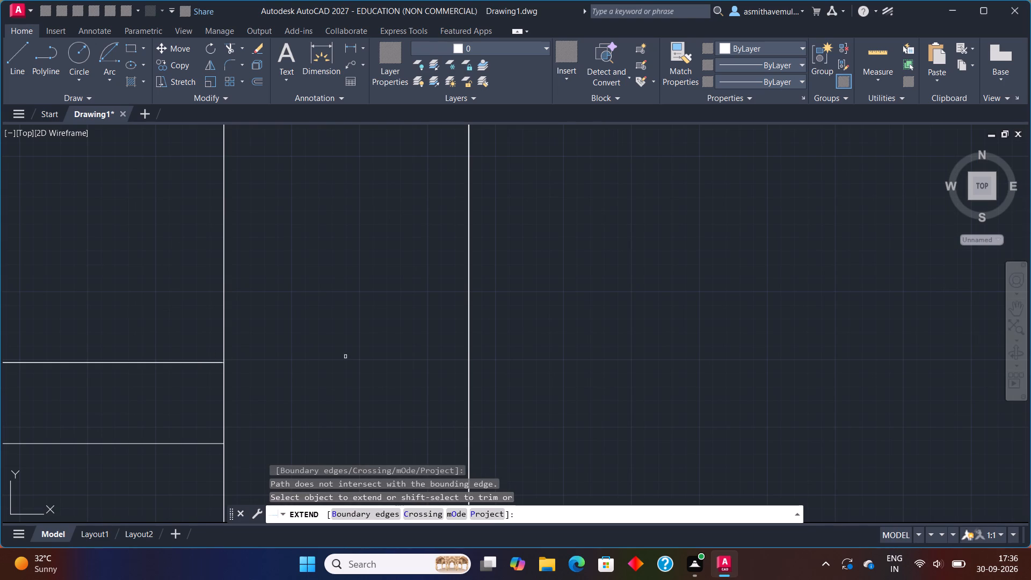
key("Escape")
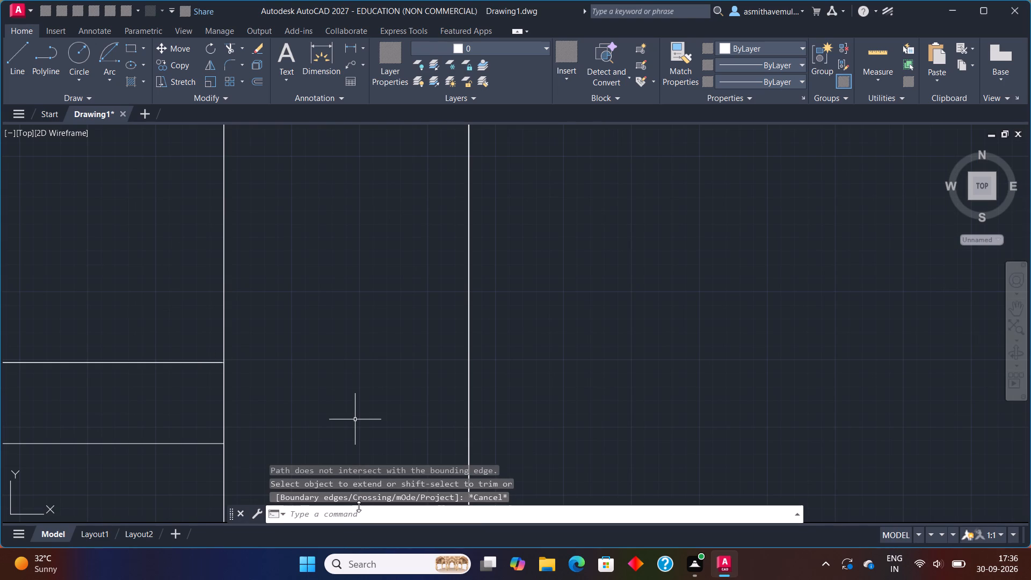
Trim the outer wall line between the top and bottom edges of the left-hand sunshade in the section.
type("TR")
type("IM")
key("Return")
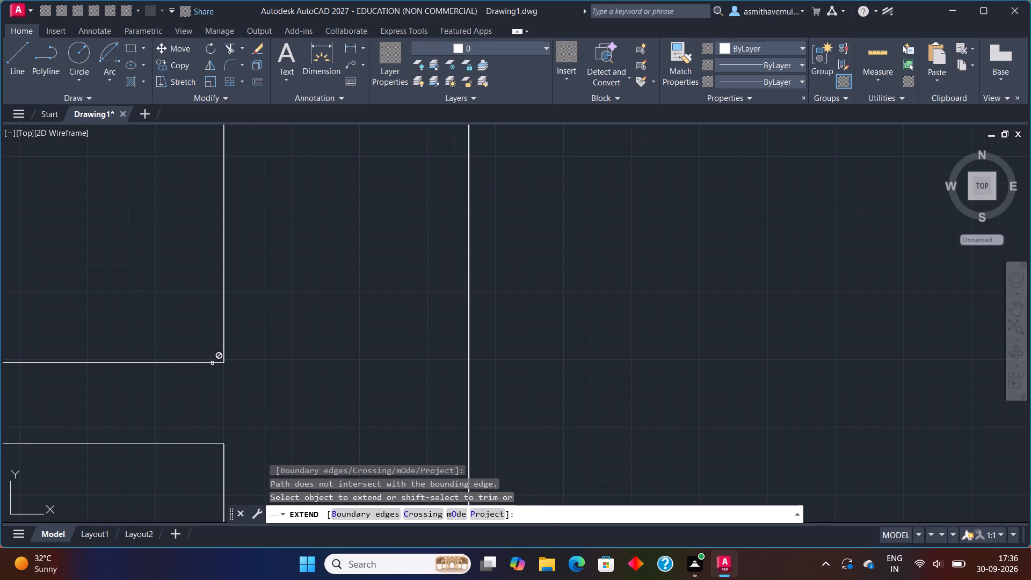
scroll(259, 375, "down", 4)
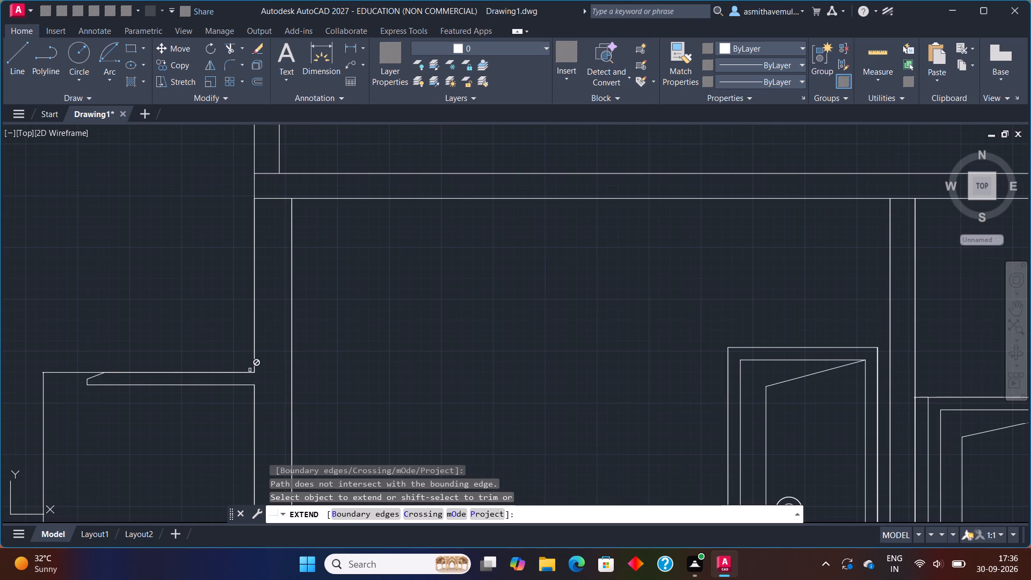
scroll(250, 372, "up", 1)
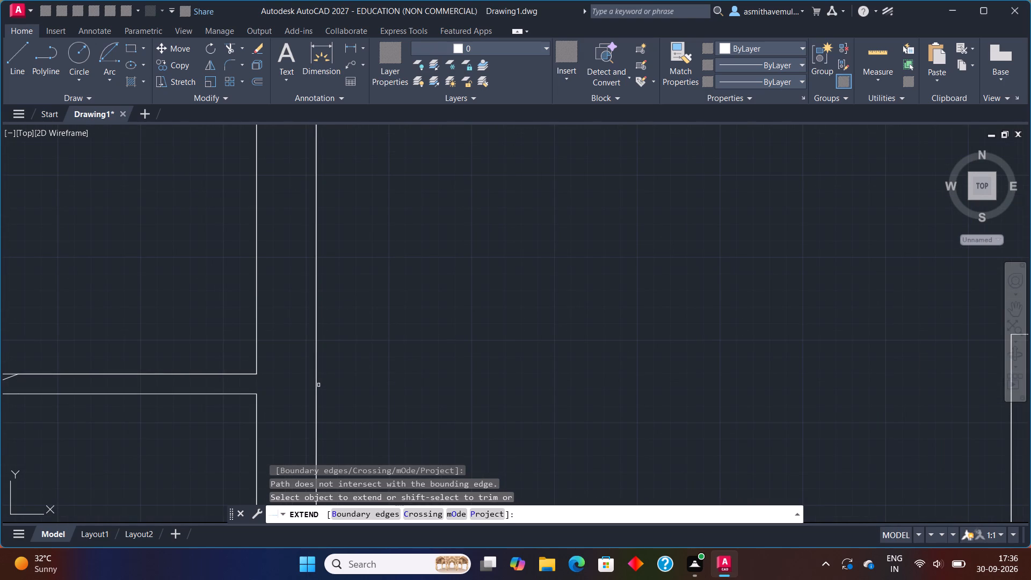
key("Escape")
Draw two lines carrying the left-hand sunshade's top and bottom edges across to the inner wall line, with ortho on for the lower one.
key("l")
key("Return")
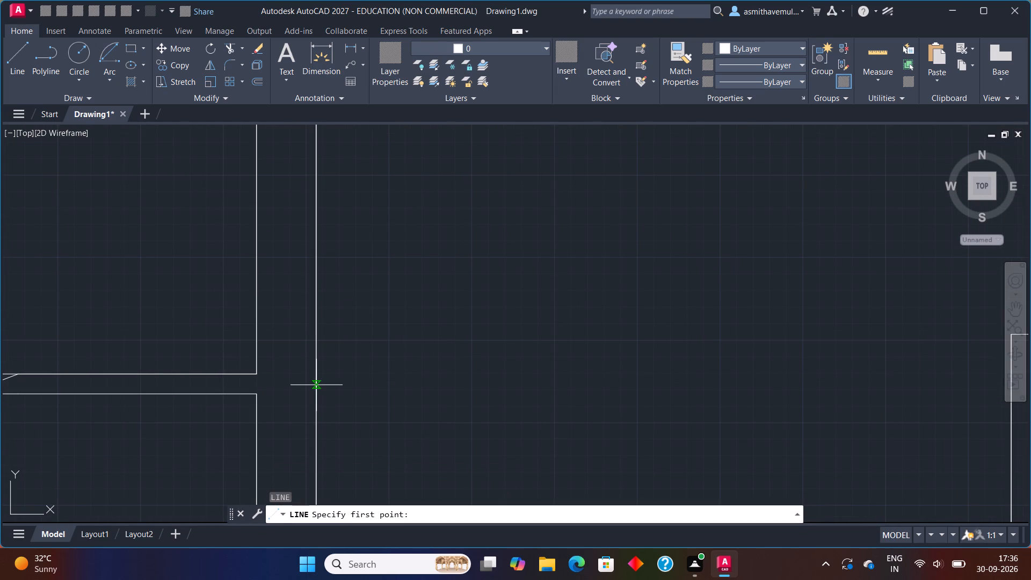
scroll(272, 380, "up", 2)
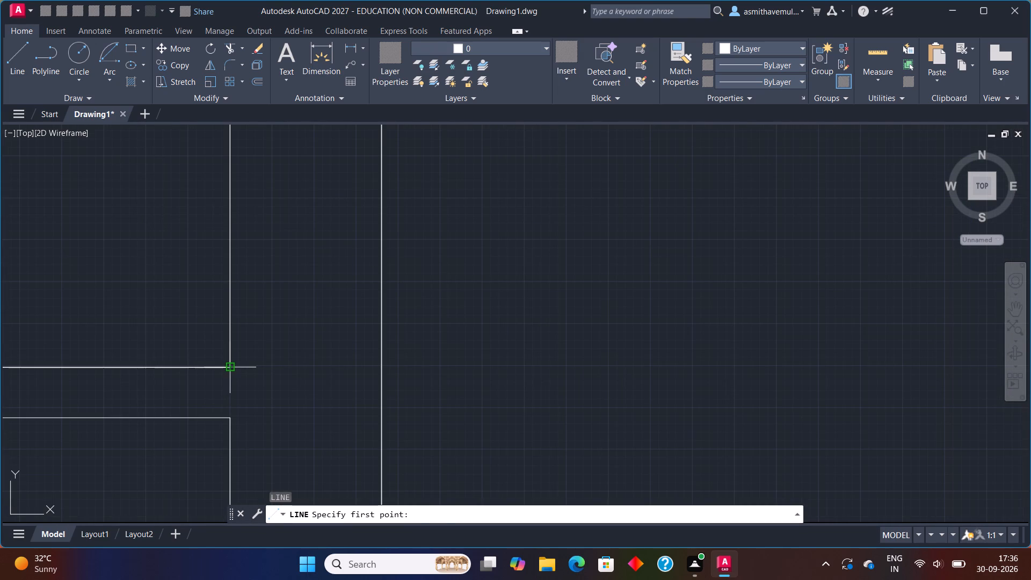
left_click(229, 368)
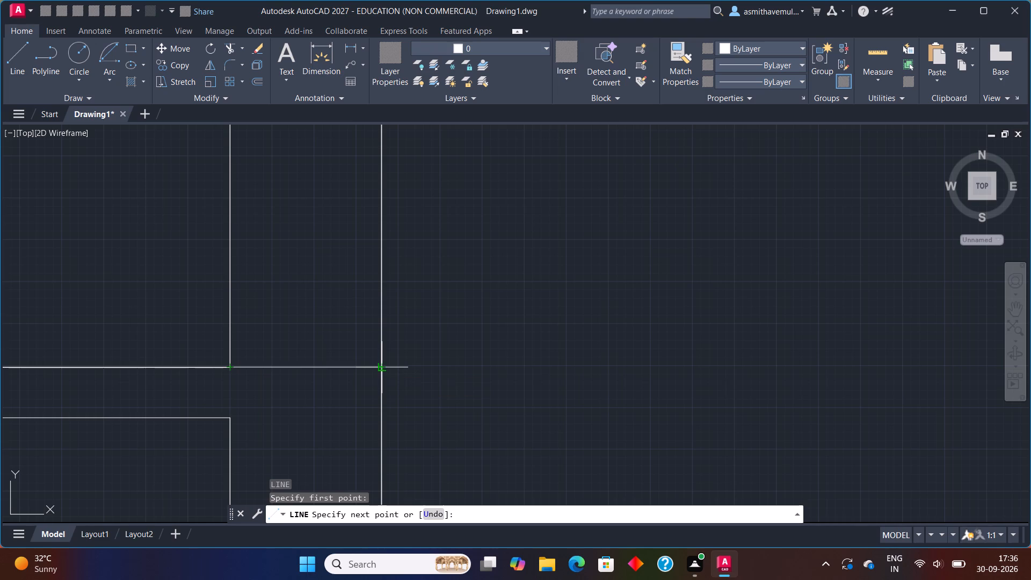
left_click(381, 368)
key("Escape")
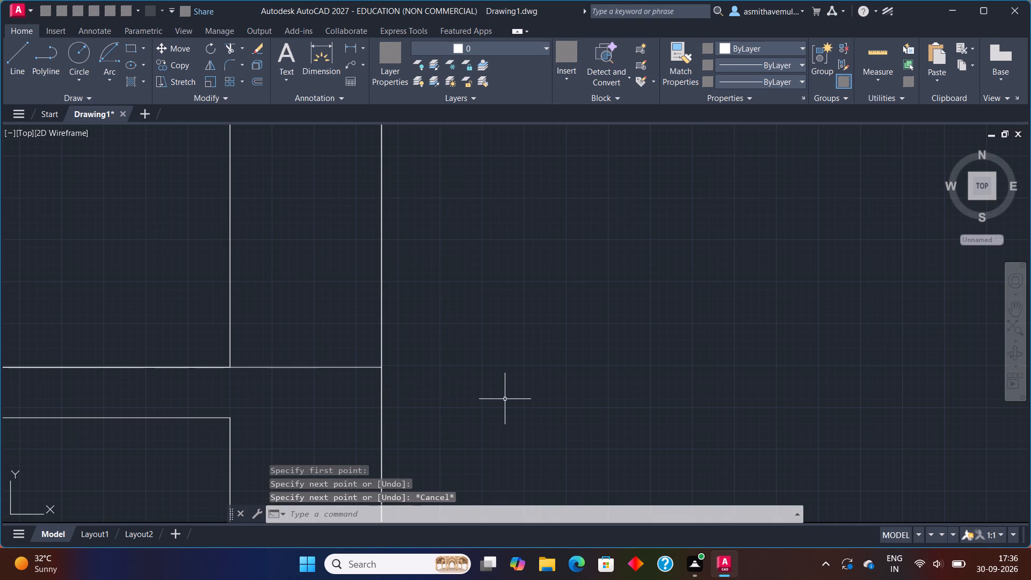
key("l")
key("Return")
key("F8")
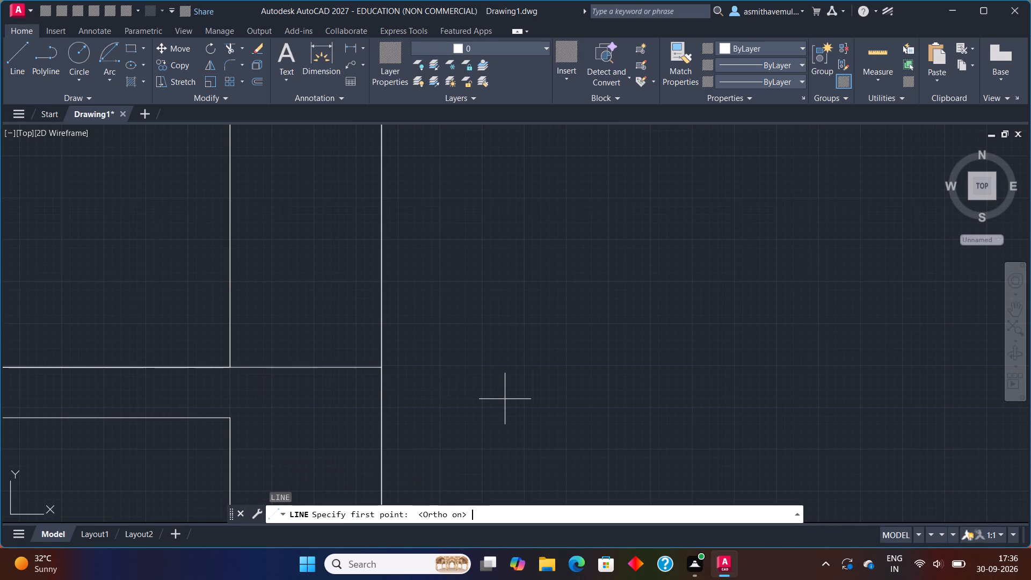
left_click(230, 420)
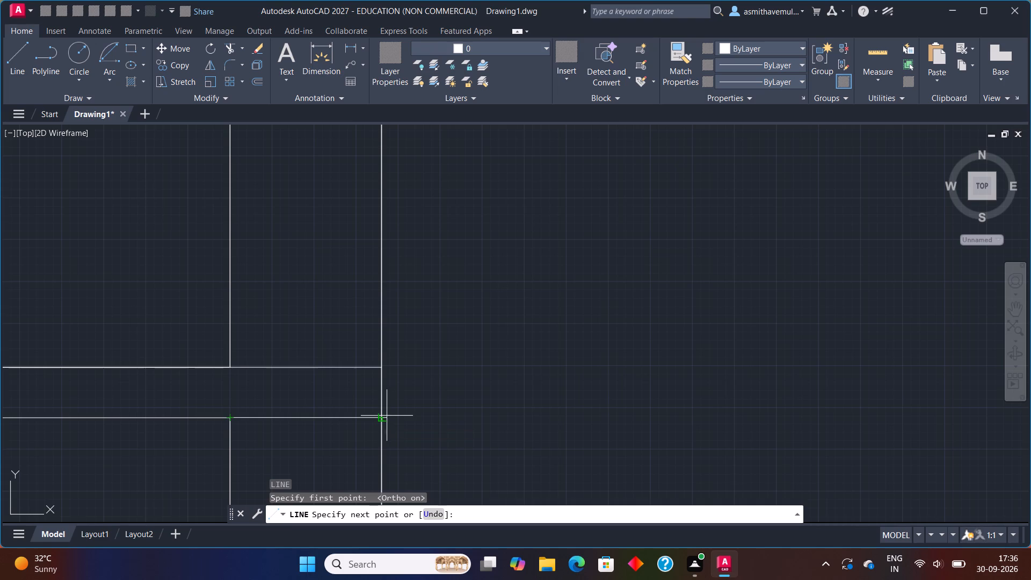
left_click(384, 417)
key("Escape")
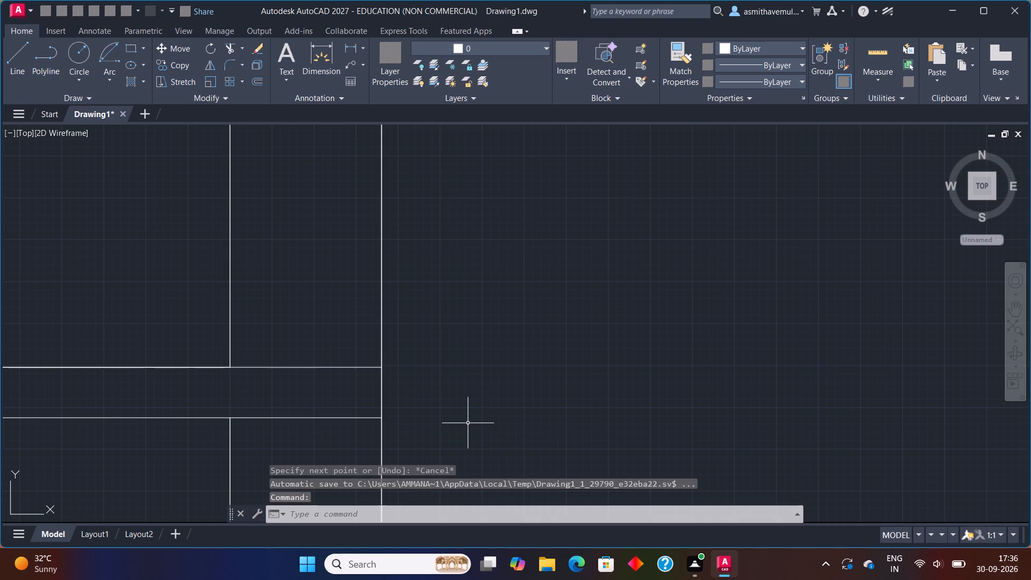
Draw two horizontal lines carrying the section's right-hand sunshade edges through the wall to the inner wall line.
scroll(388, 366, "down", 4)
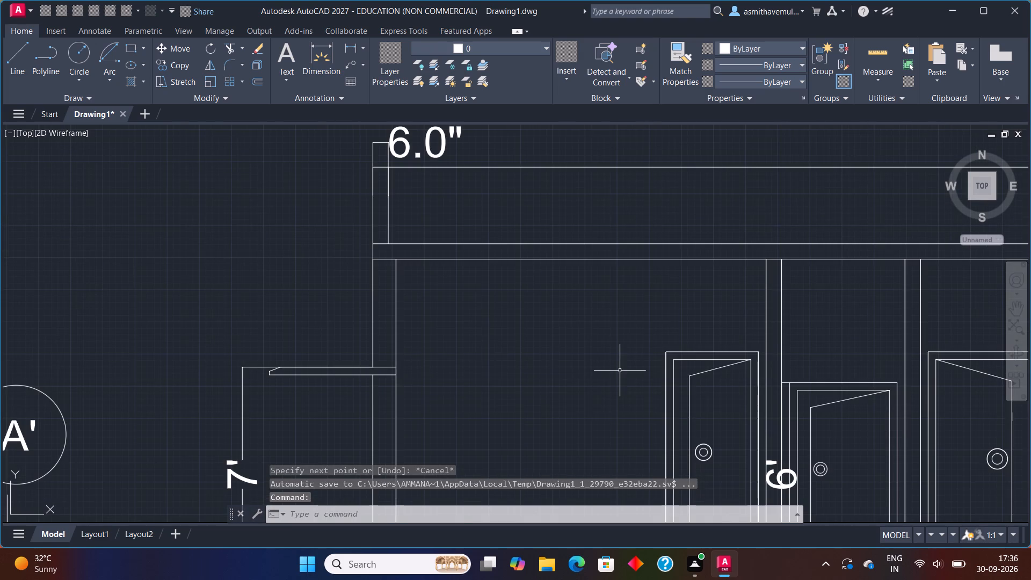
scroll(621, 372, "down", 1)
middle_click_drag(620, 369, 258, 314)
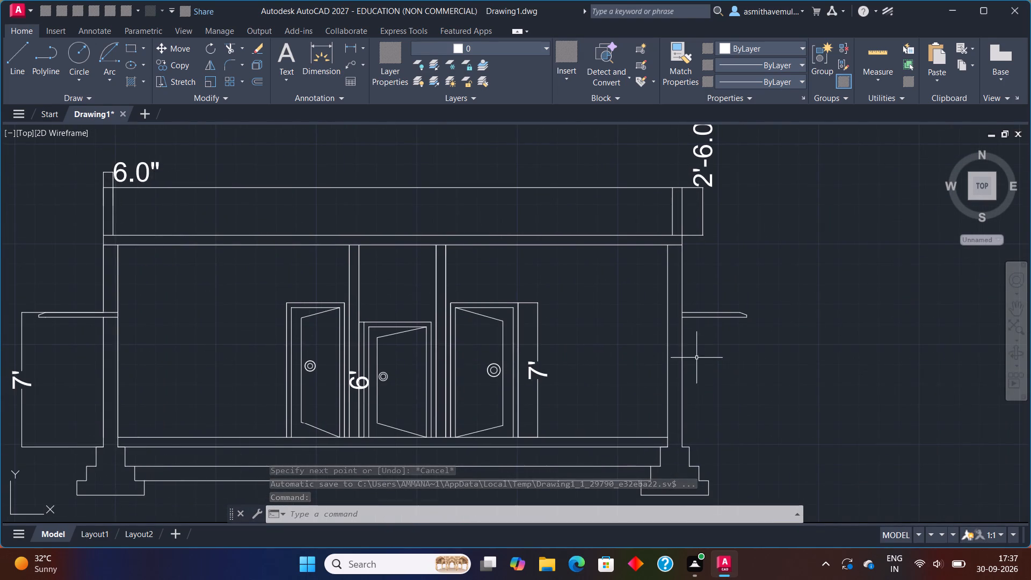
scroll(697, 337, "up", 3)
scroll(660, 305, "up", 1)
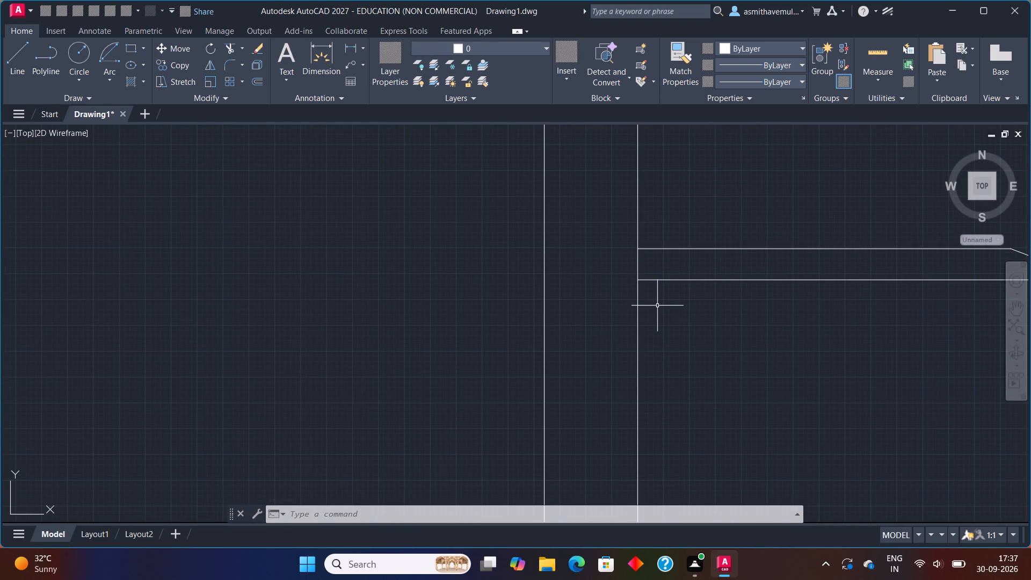
key("l")
key("Return")
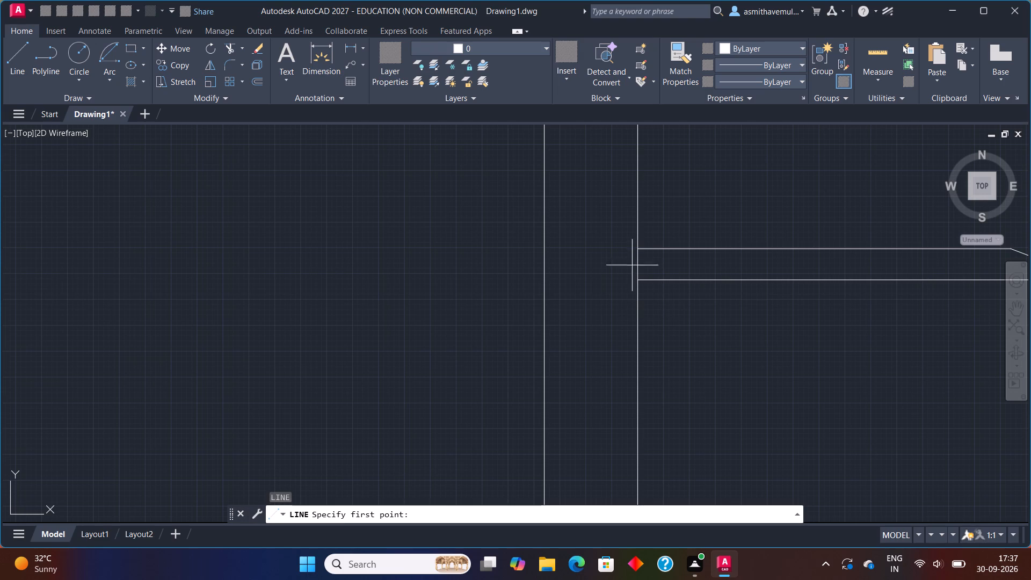
left_click(641, 250)
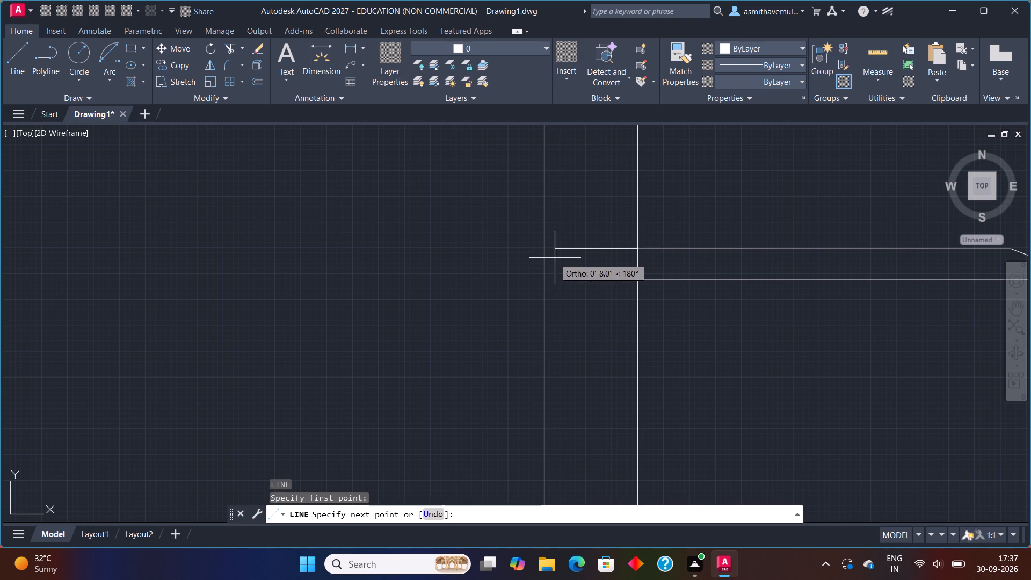
left_click(547, 251)
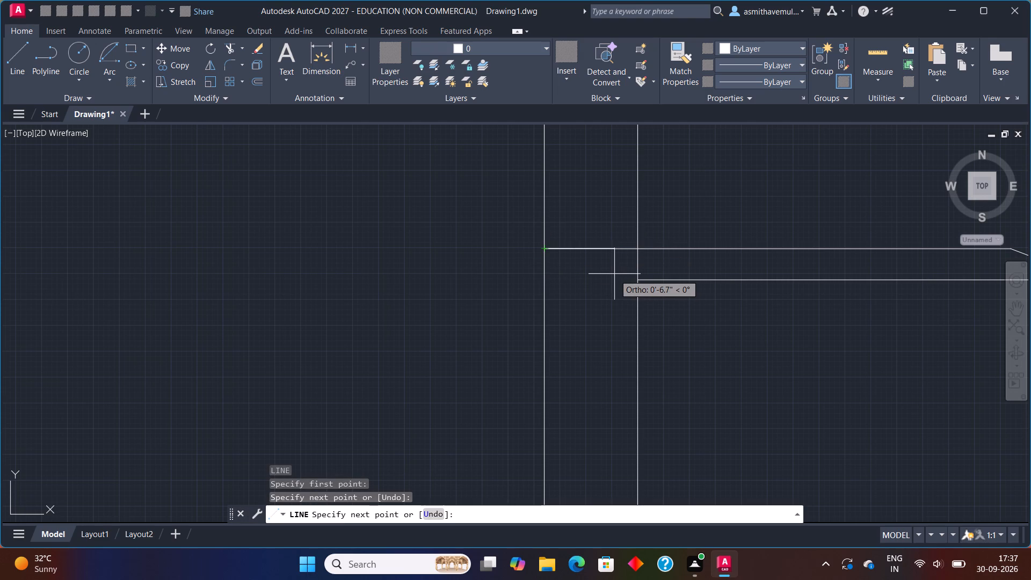
key("Escape")
key("space")
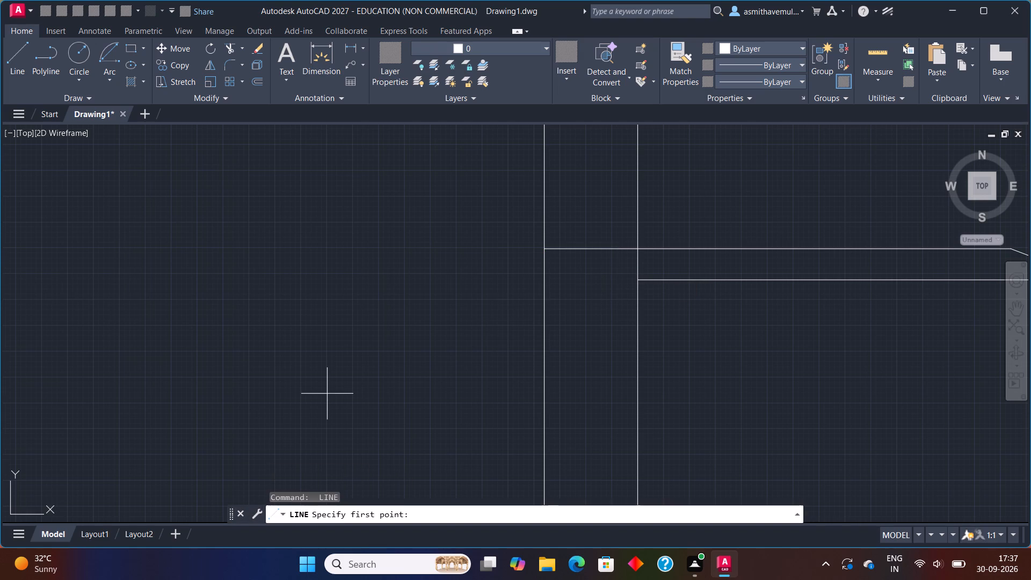
left_click(636, 280)
left_click(545, 281)
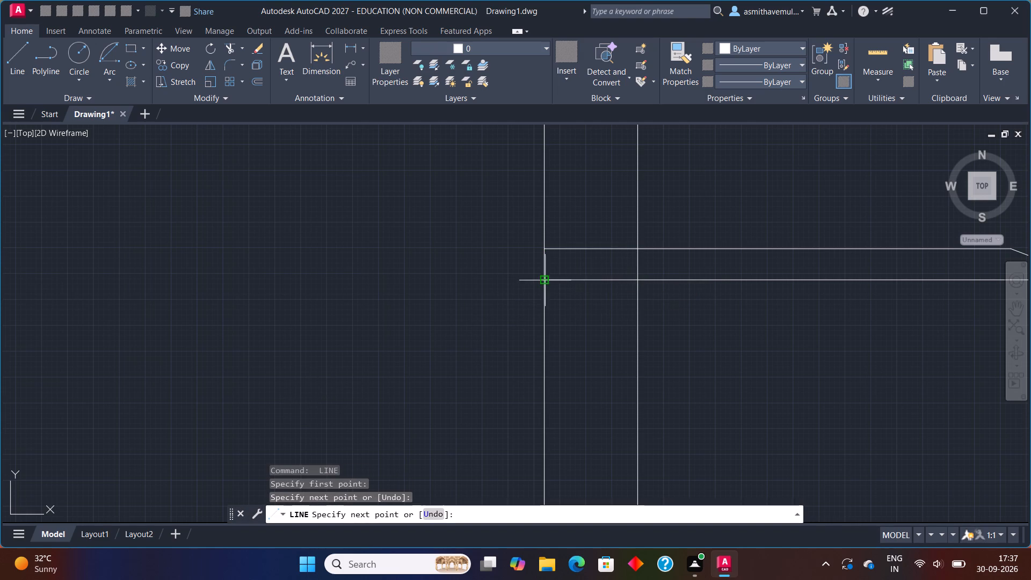
key("Escape")
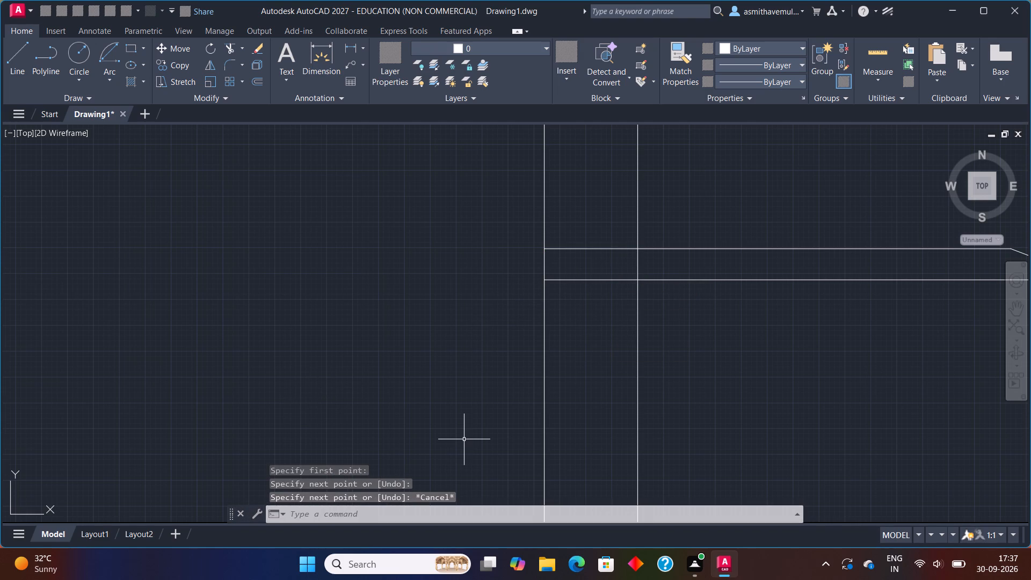
Trim the outer wall line between the top and bottom edges of the section's right-hand sunshade.
type("TRIM")
key("Return")
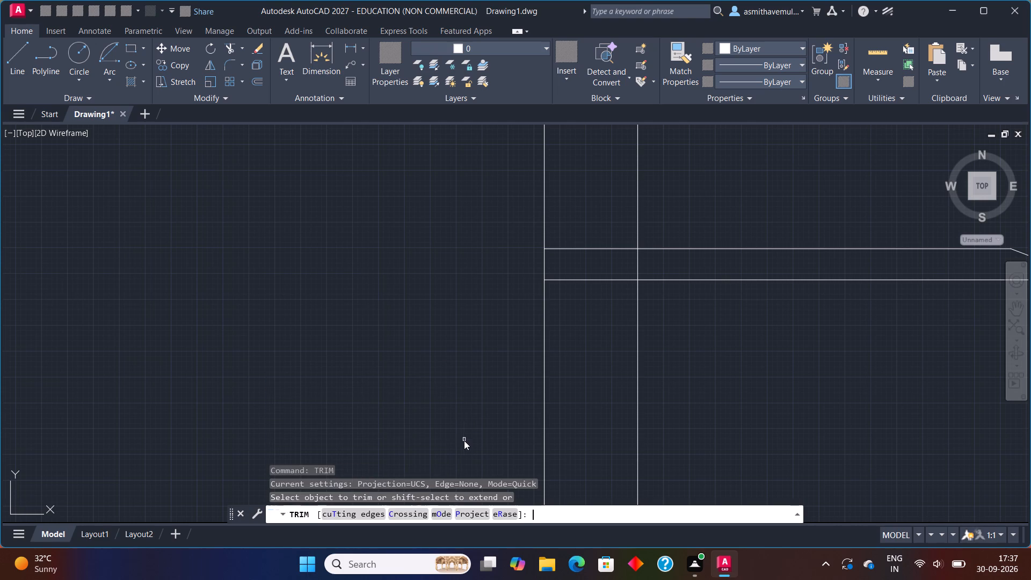
left_click(637, 270)
scroll(721, 322, "down", 4)
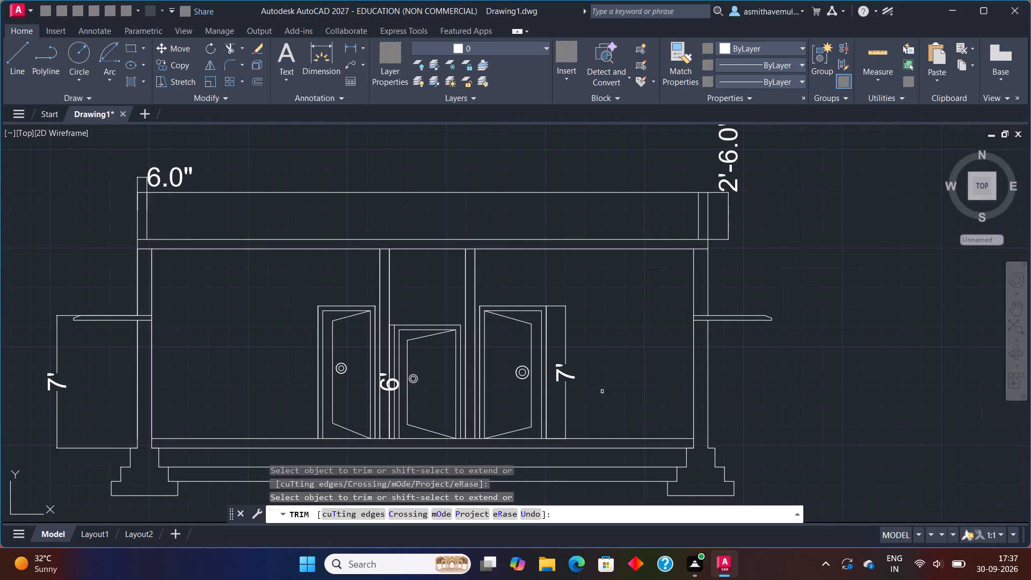
middle_click_drag(601, 389, 654, 327)
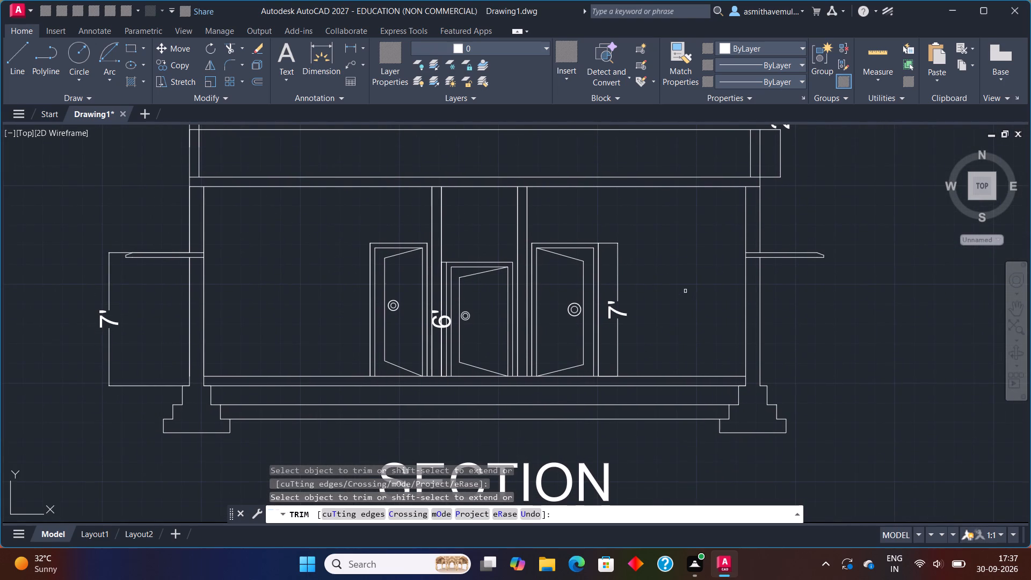
key("Escape")
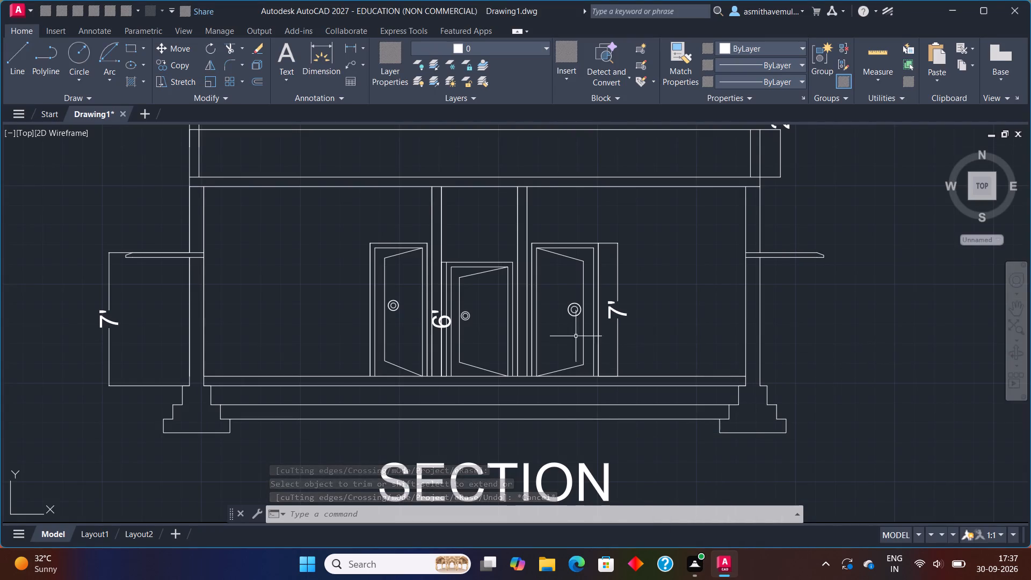
Examine the section's sunshade and wall junctions on both sides, along with its doors and footings.
scroll(556, 332, "down", 3)
middle_click_drag(534, 349, 573, 294)
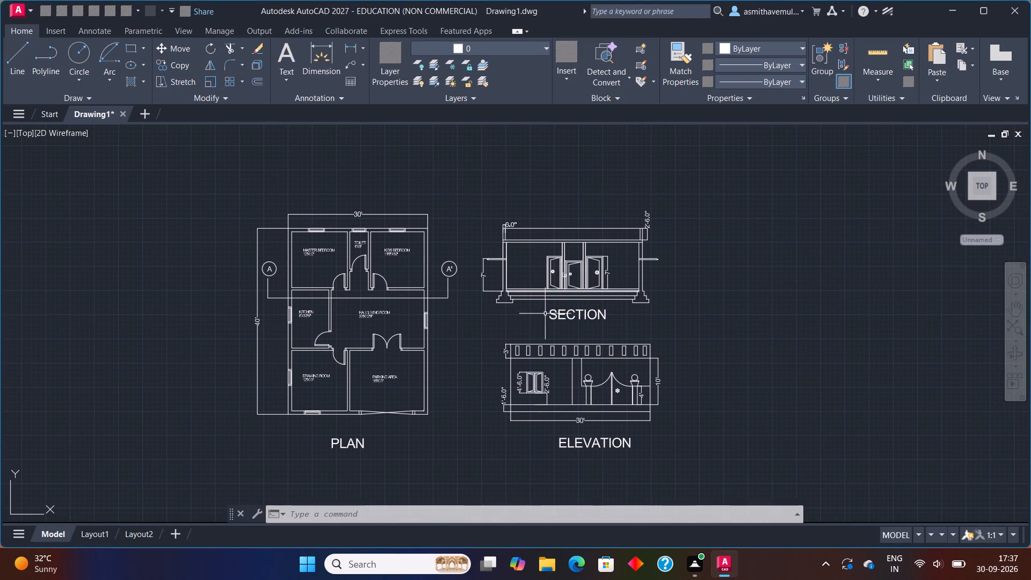
scroll(531, 333, "up", 2)
middle_click_drag(529, 277, 526, 286)
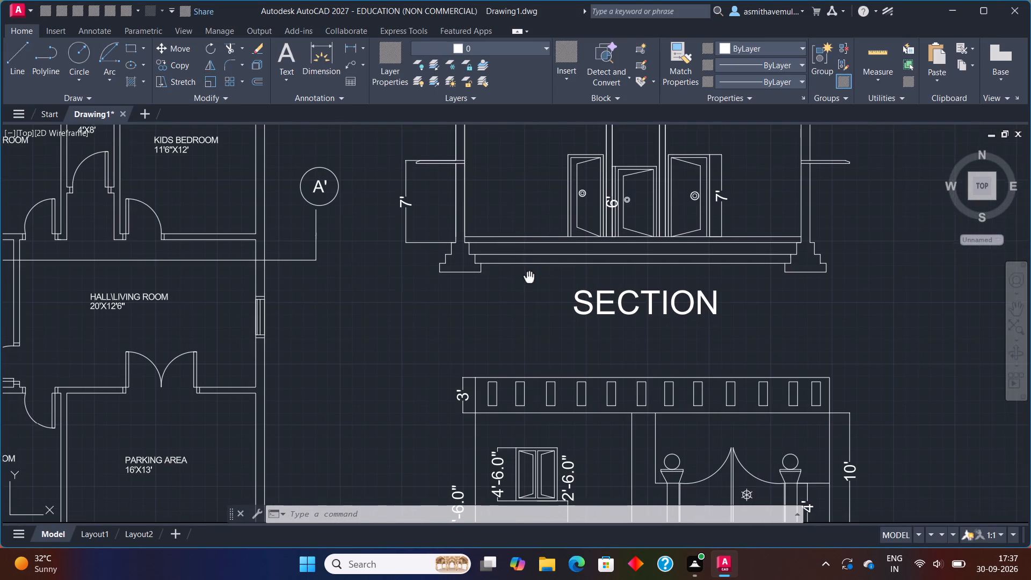
middle_click_drag(526, 286, 508, 373)
scroll(494, 306, "up", 2)
scroll(463, 292, "down", 2)
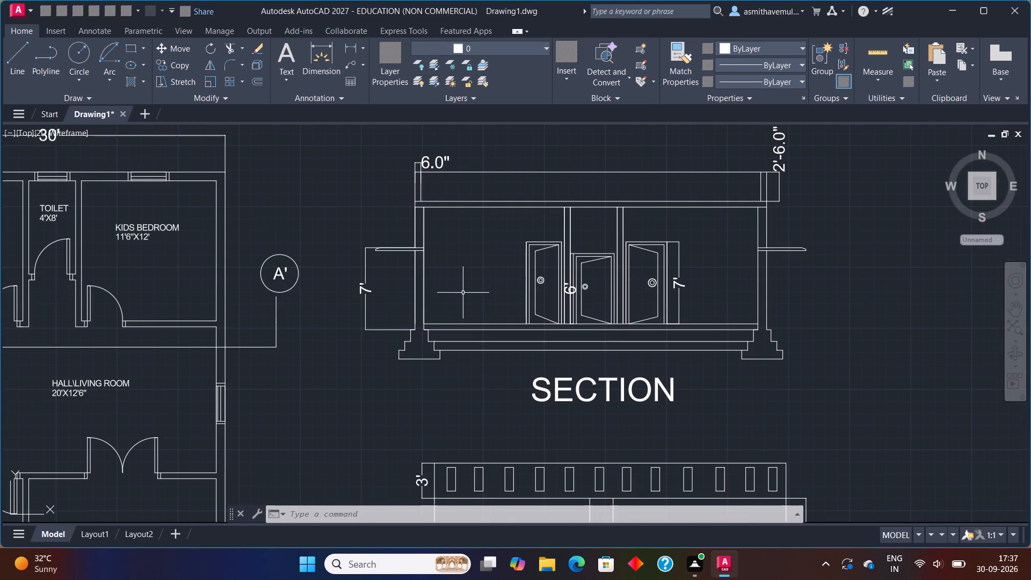
middle_click_drag(462, 290, 380, 339)
scroll(367, 331, "up", 2)
middle_click_drag(430, 292, 331, 313)
scroll(331, 315, "down", 1)
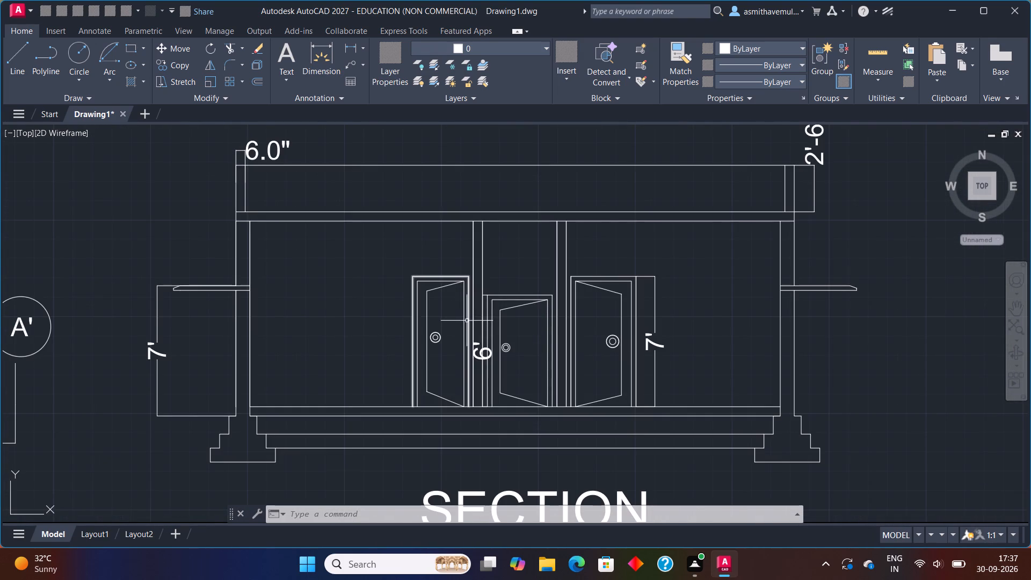
Examine the plan's double door between the hall/living room and the parking area.
scroll(189, 395, "down", 2)
middle_click_drag(183, 397, 435, 296)
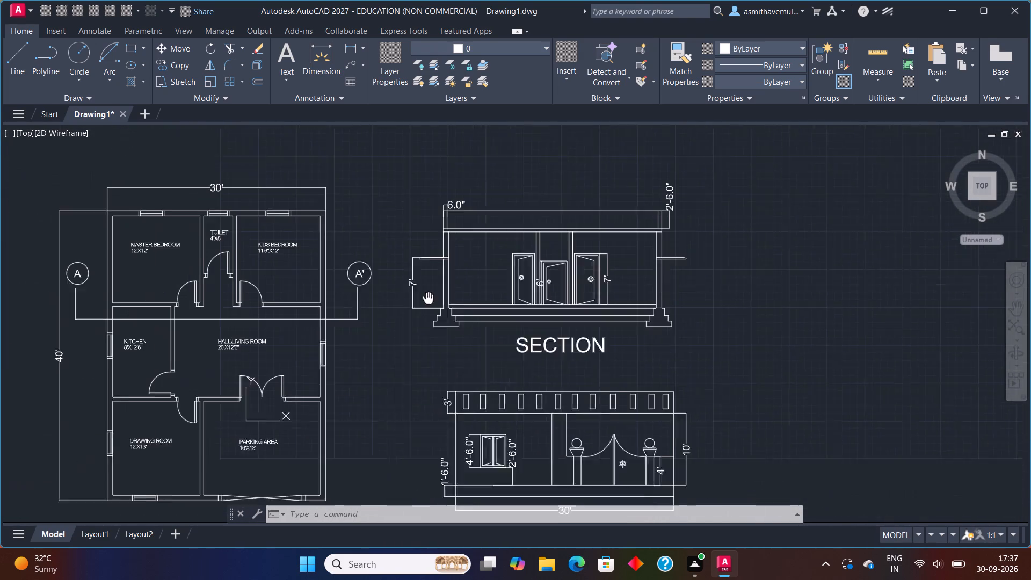
middle_click_drag(435, 296, 437, 295)
scroll(280, 396, "up", 3)
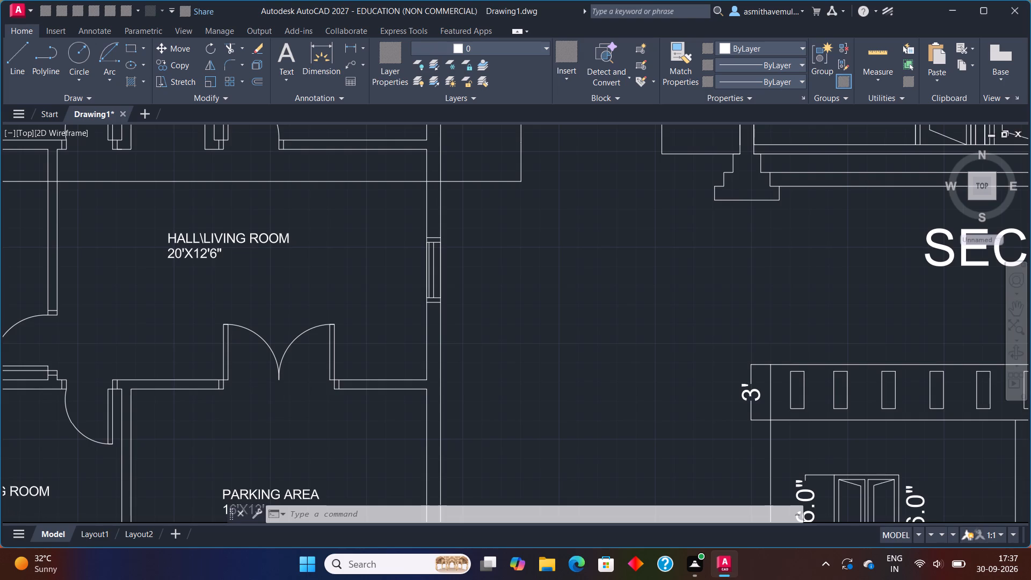
scroll(279, 385, "up", 2)
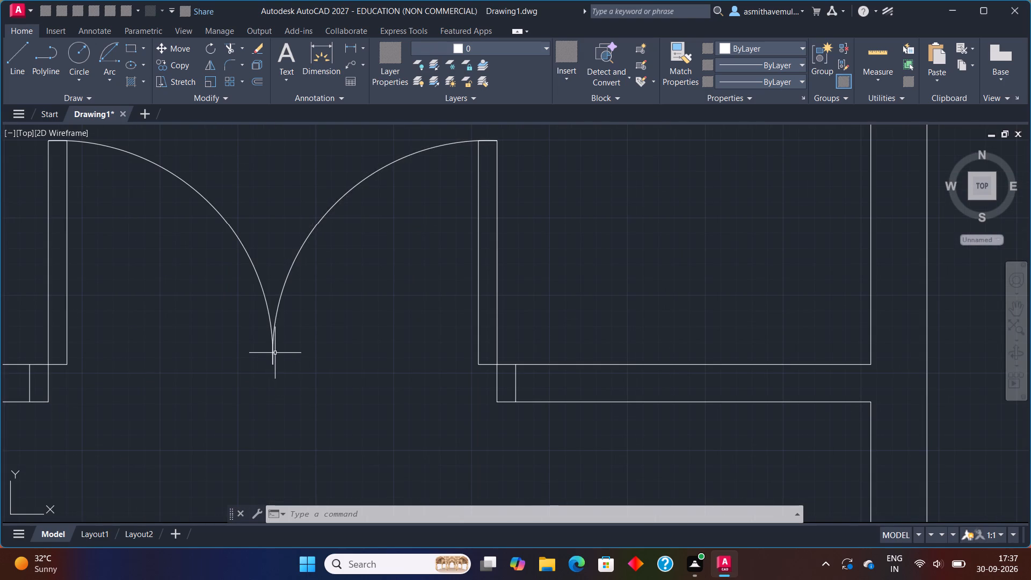
scroll(272, 323, "down", 2)
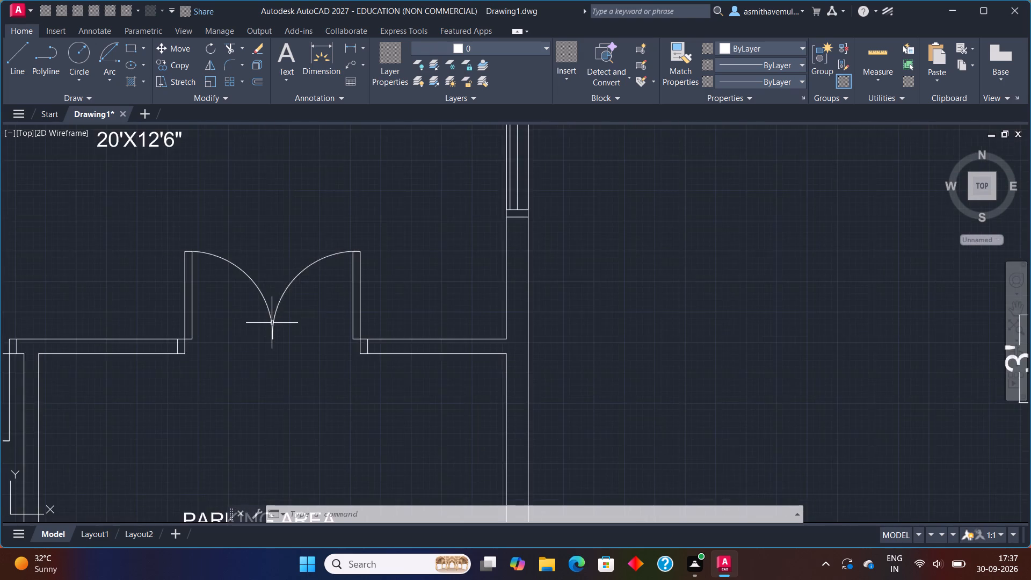
Review the plan, section and elevation together as a complete drawing.
scroll(269, 336, "down", 4)
middle_click_drag(288, 375, 404, 340)
scroll(371, 342, "up", 2)
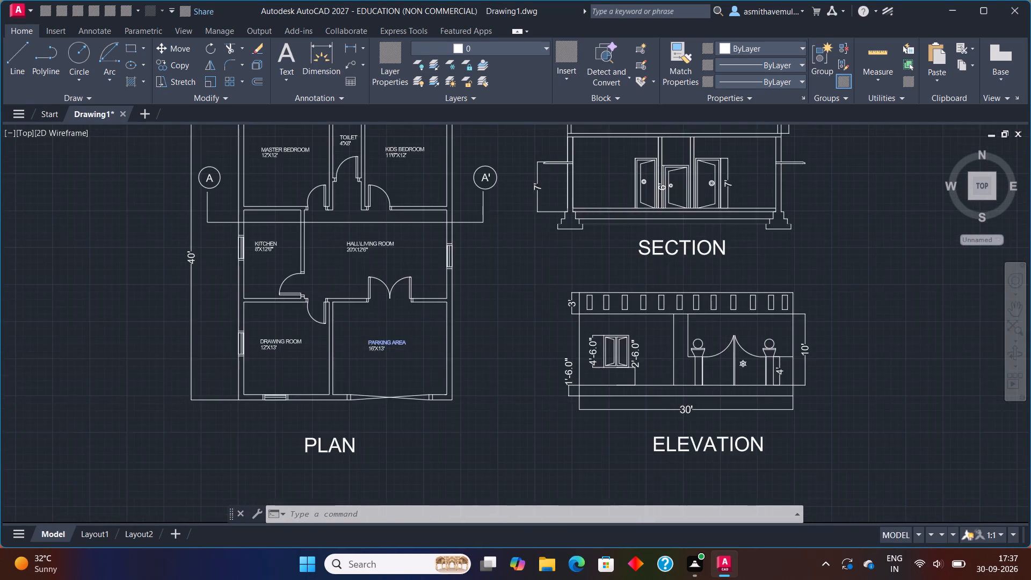
scroll(509, 321, "down", 1)
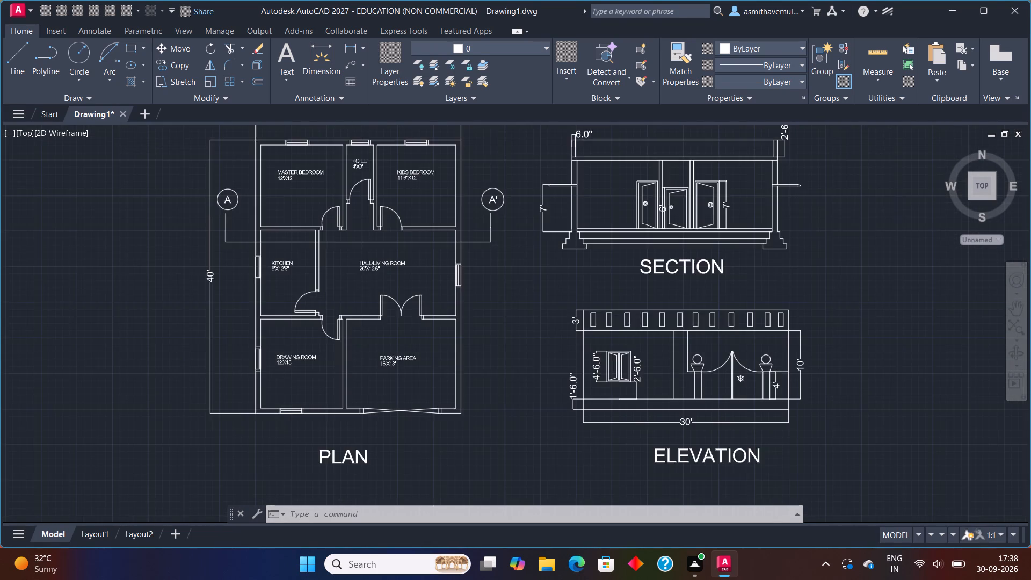
scroll(512, 277, "down", 1)
middle_click_drag(512, 273, 614, 251)
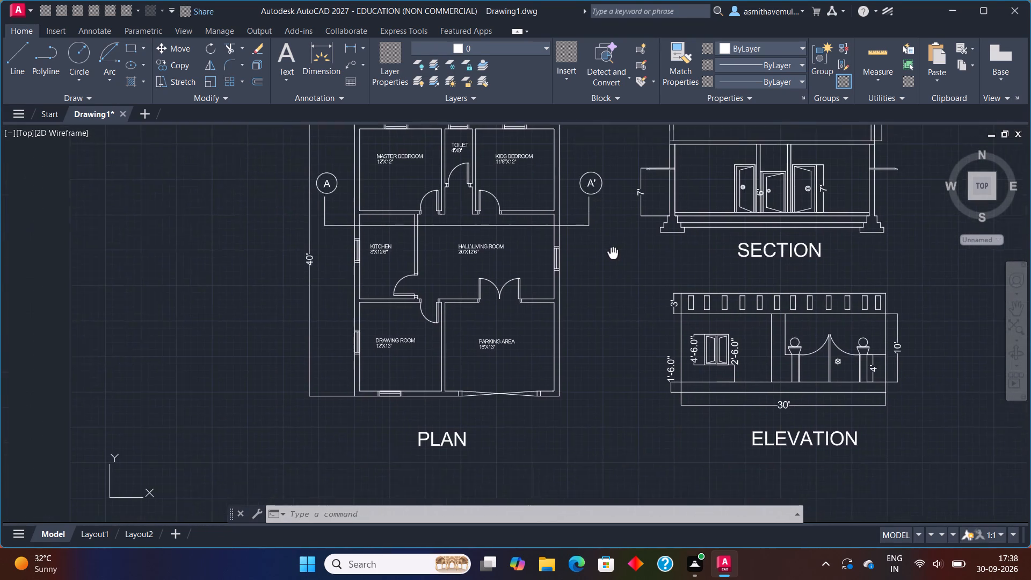
middle_click_drag(614, 251, 505, 288)
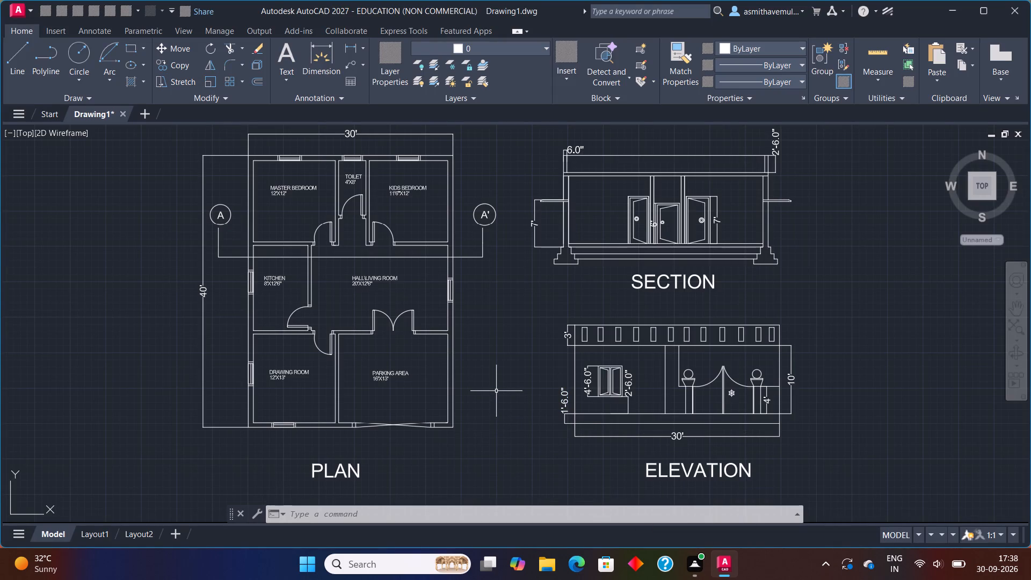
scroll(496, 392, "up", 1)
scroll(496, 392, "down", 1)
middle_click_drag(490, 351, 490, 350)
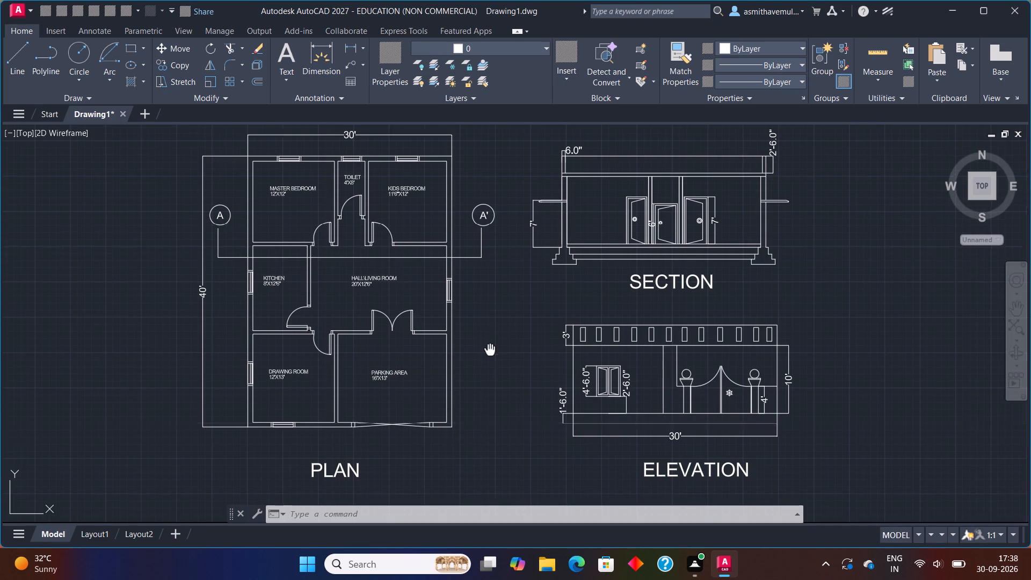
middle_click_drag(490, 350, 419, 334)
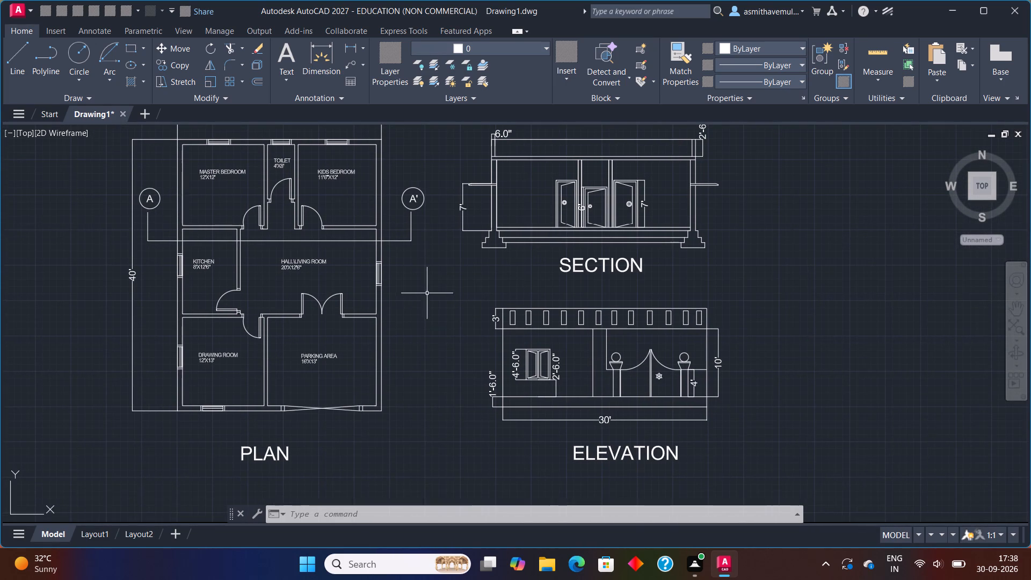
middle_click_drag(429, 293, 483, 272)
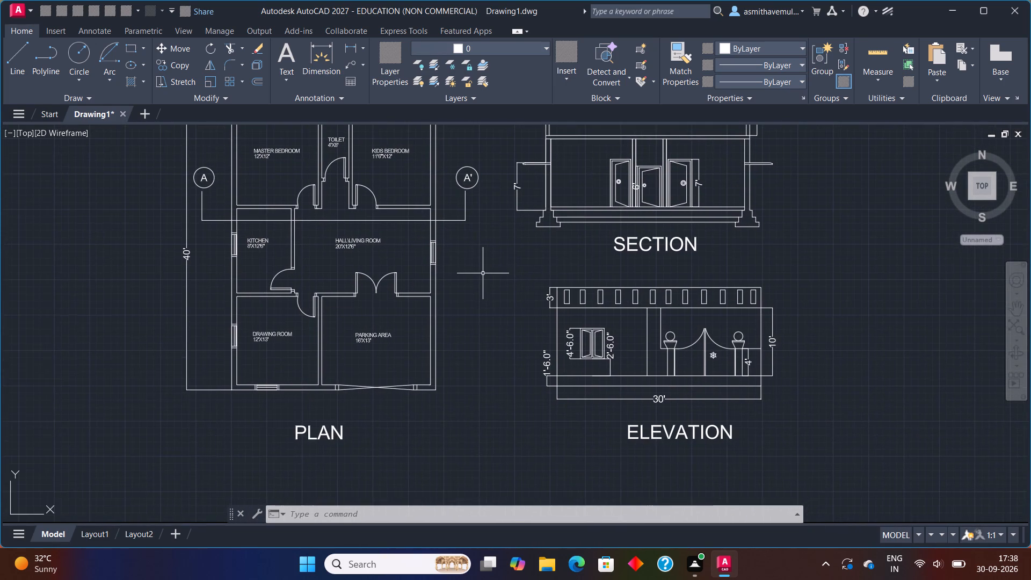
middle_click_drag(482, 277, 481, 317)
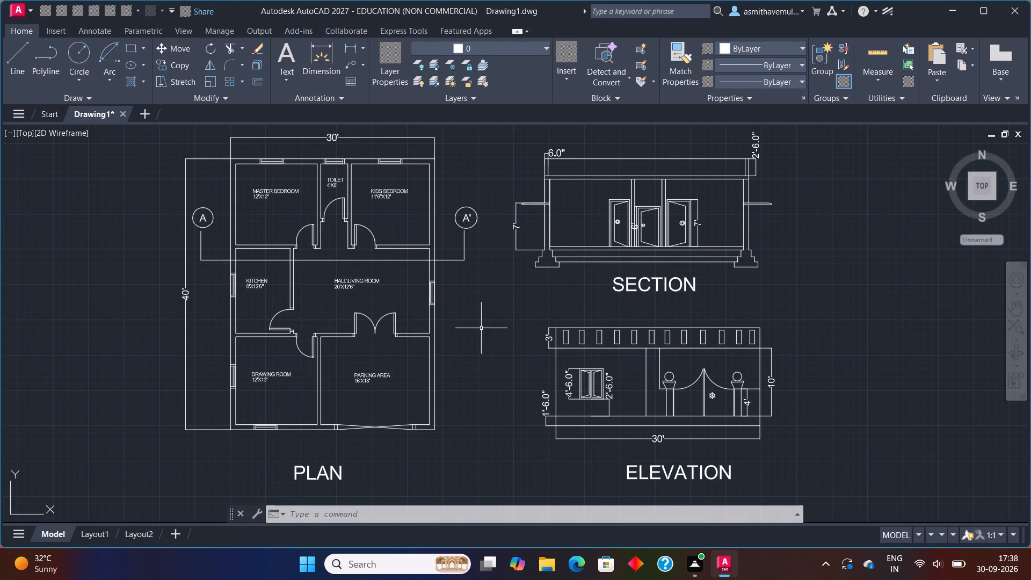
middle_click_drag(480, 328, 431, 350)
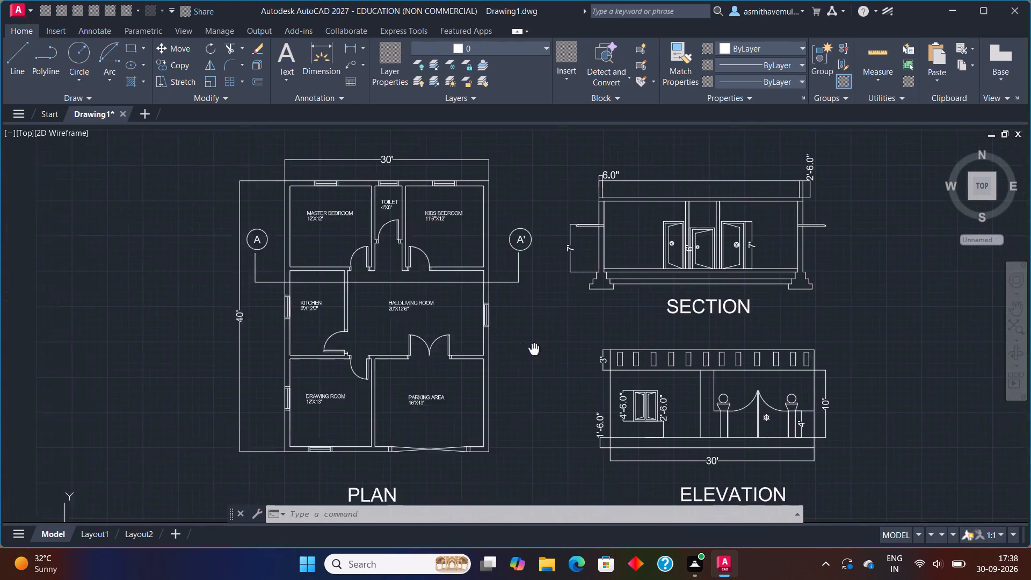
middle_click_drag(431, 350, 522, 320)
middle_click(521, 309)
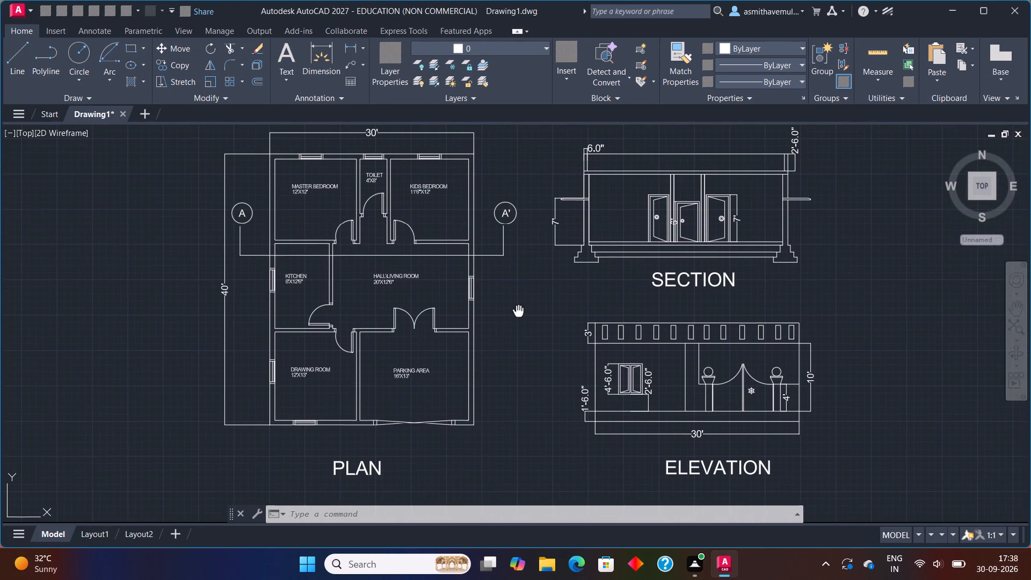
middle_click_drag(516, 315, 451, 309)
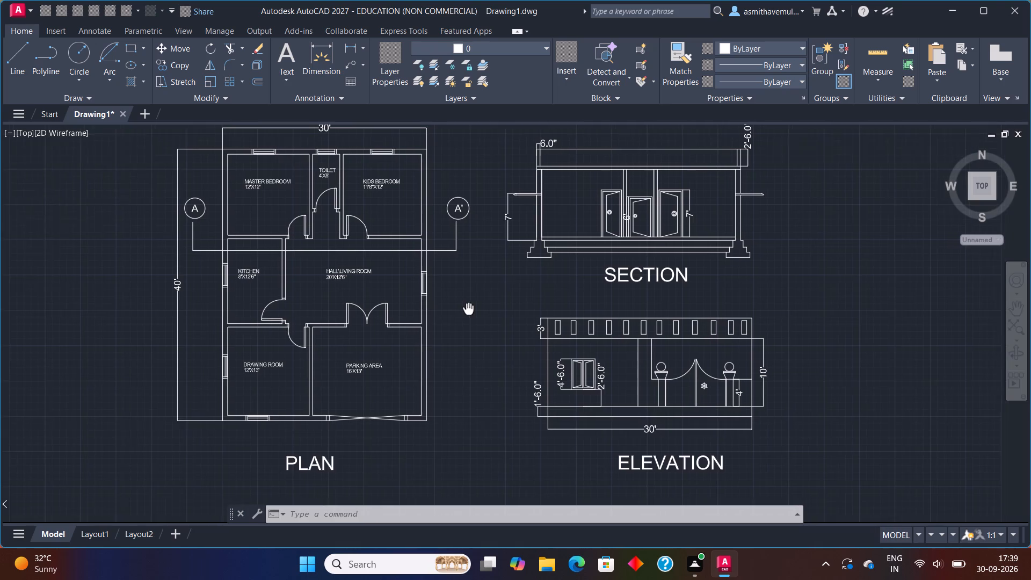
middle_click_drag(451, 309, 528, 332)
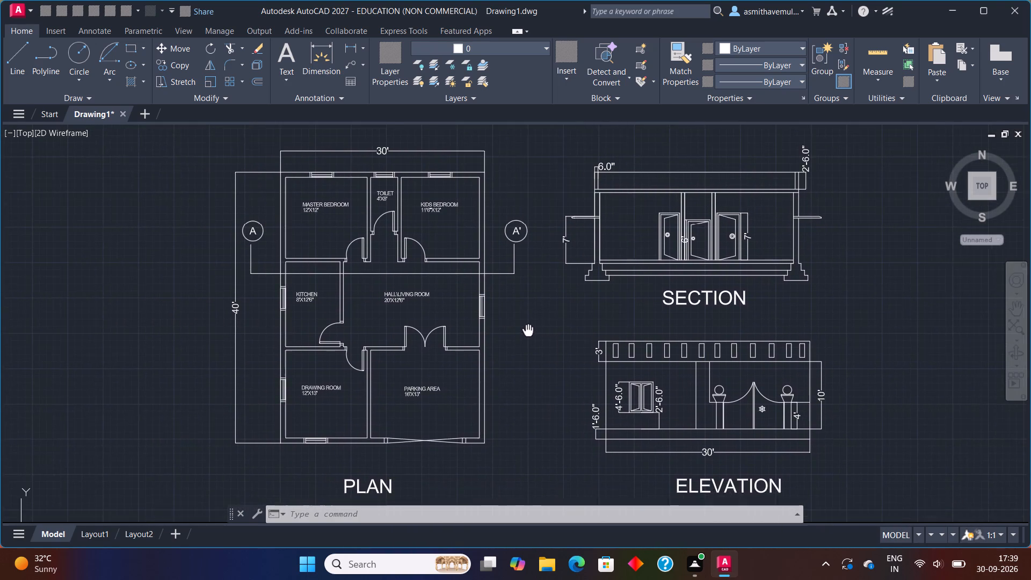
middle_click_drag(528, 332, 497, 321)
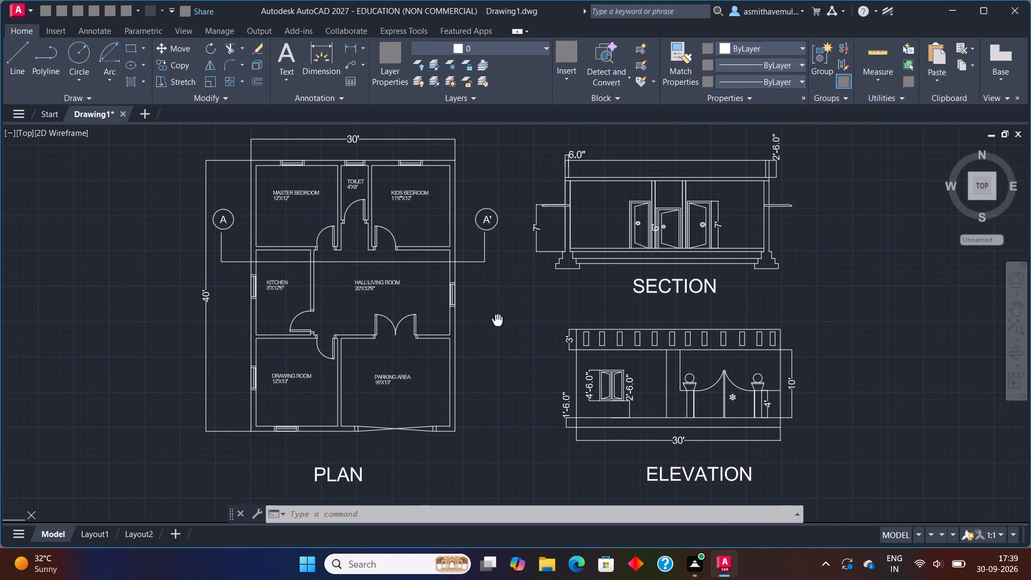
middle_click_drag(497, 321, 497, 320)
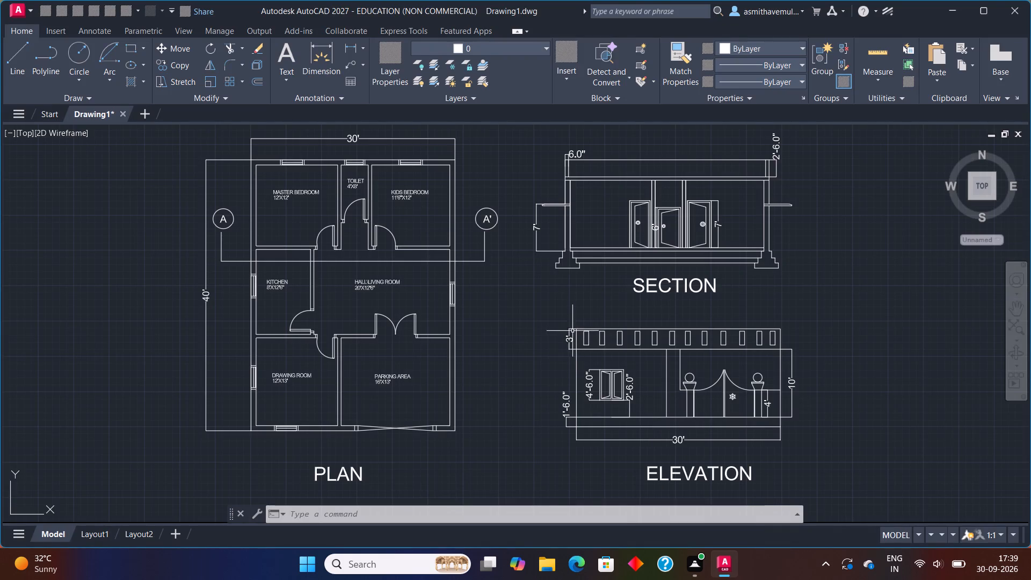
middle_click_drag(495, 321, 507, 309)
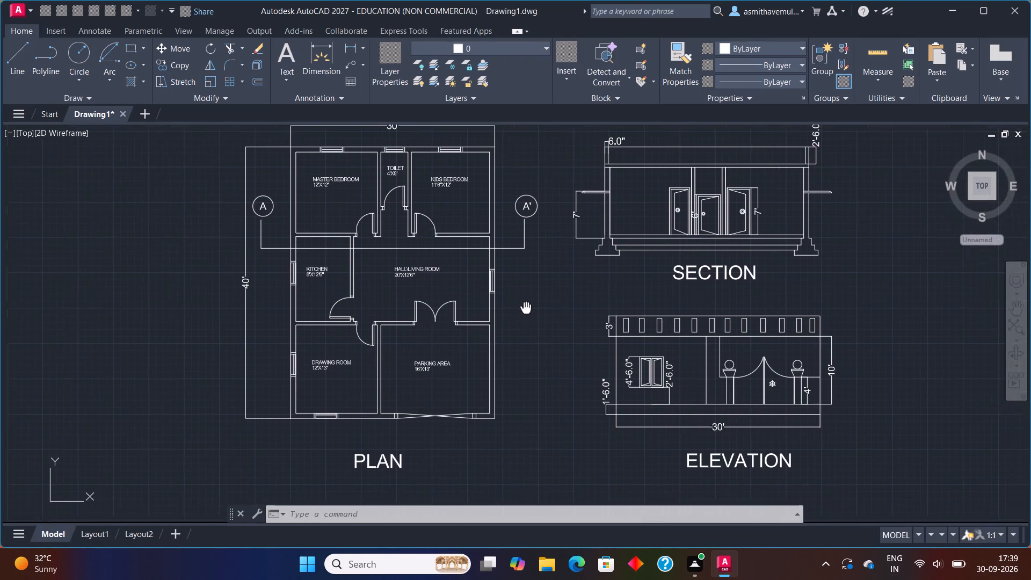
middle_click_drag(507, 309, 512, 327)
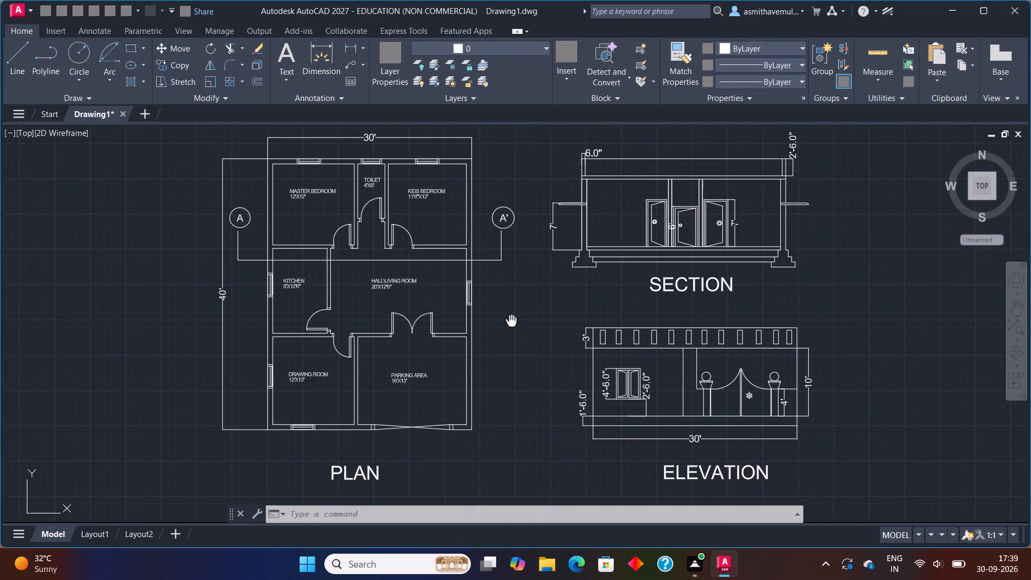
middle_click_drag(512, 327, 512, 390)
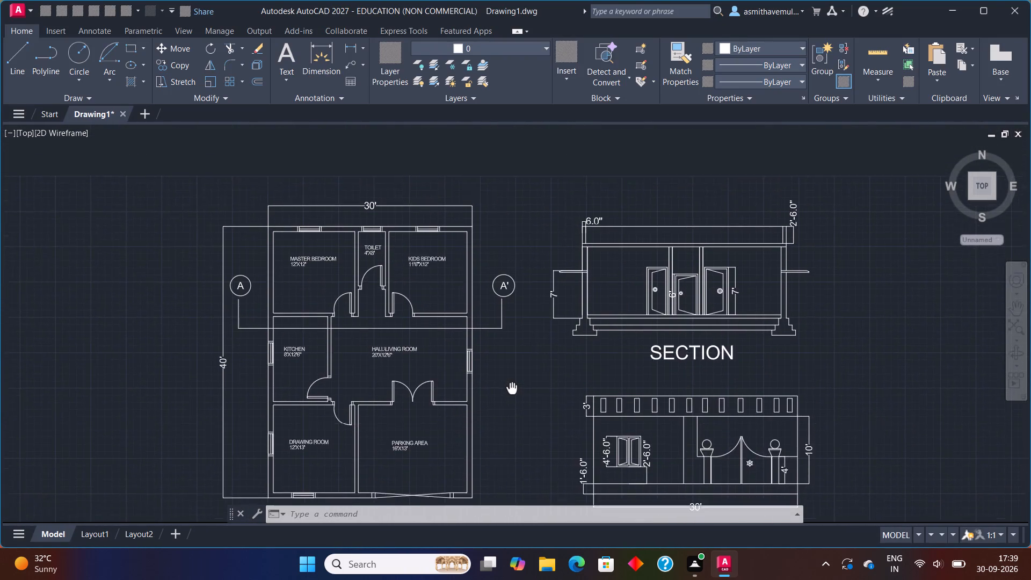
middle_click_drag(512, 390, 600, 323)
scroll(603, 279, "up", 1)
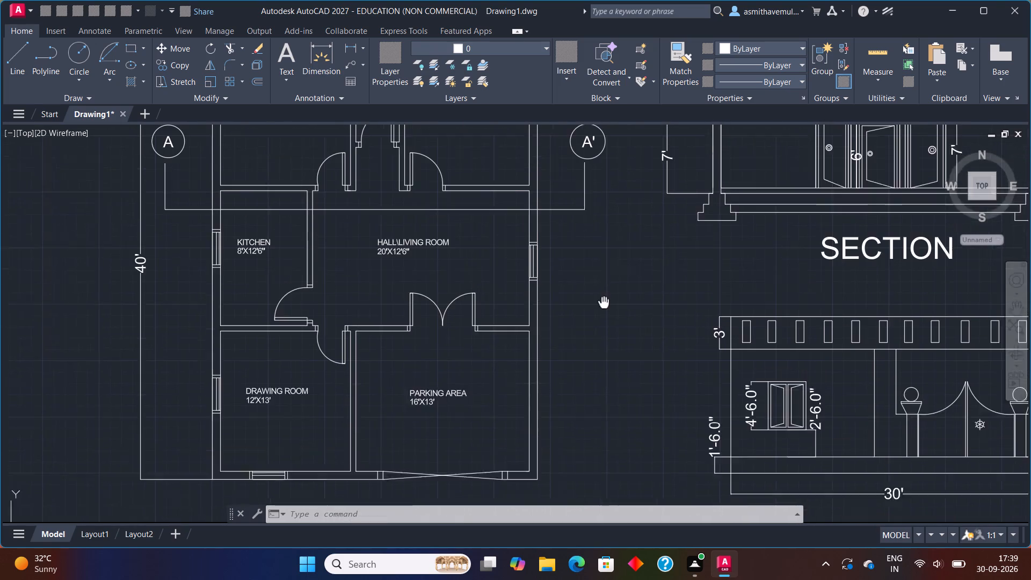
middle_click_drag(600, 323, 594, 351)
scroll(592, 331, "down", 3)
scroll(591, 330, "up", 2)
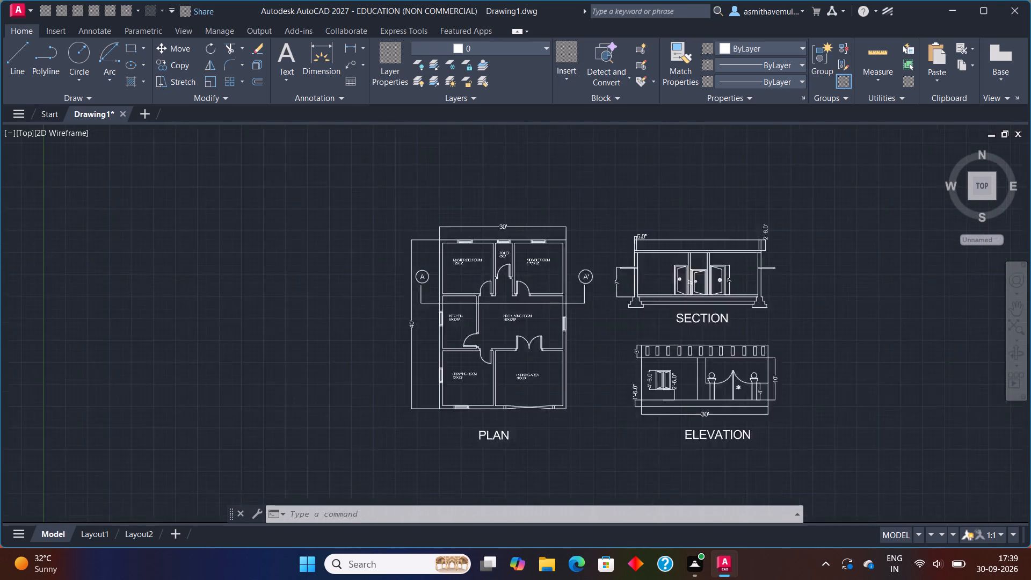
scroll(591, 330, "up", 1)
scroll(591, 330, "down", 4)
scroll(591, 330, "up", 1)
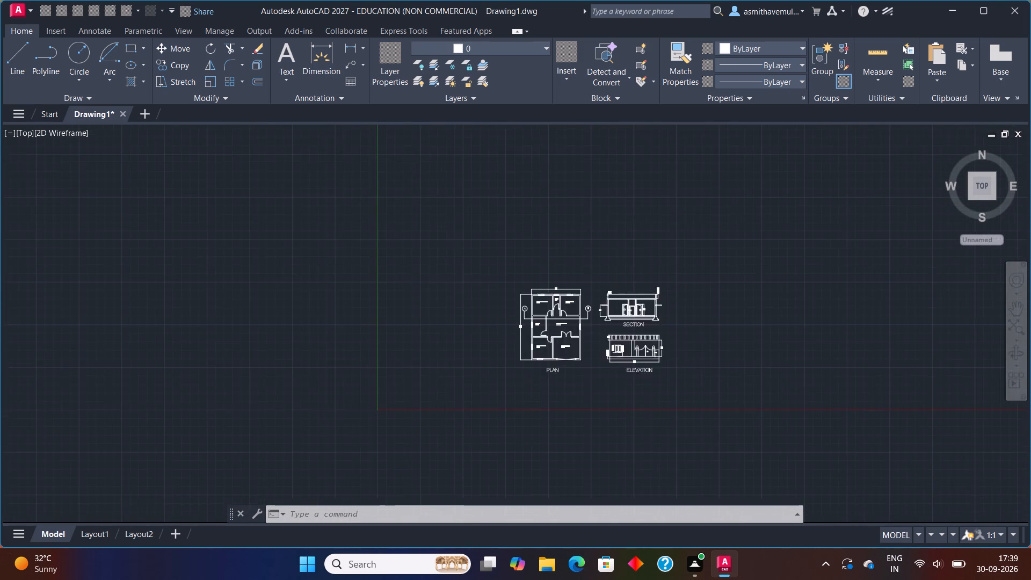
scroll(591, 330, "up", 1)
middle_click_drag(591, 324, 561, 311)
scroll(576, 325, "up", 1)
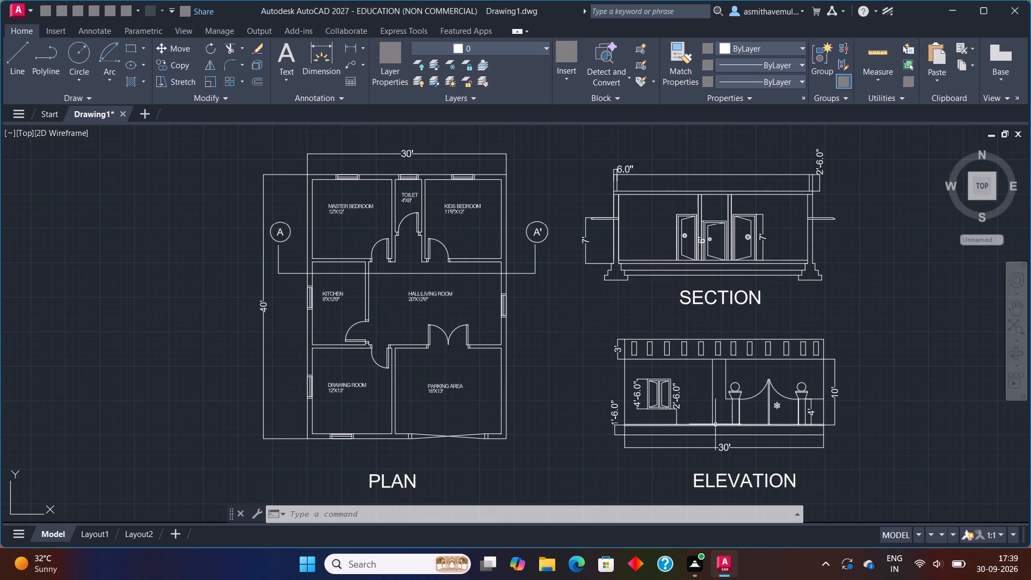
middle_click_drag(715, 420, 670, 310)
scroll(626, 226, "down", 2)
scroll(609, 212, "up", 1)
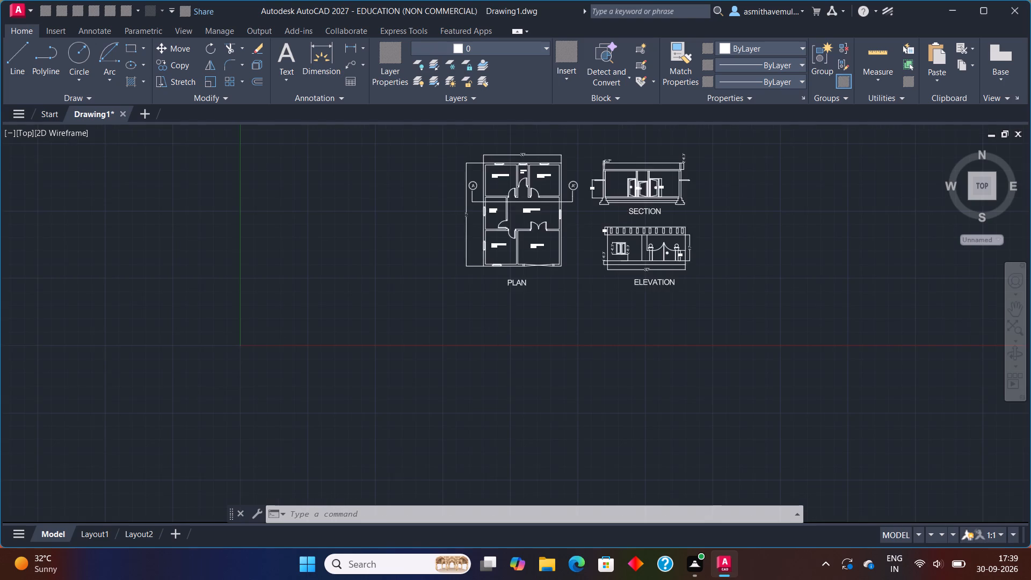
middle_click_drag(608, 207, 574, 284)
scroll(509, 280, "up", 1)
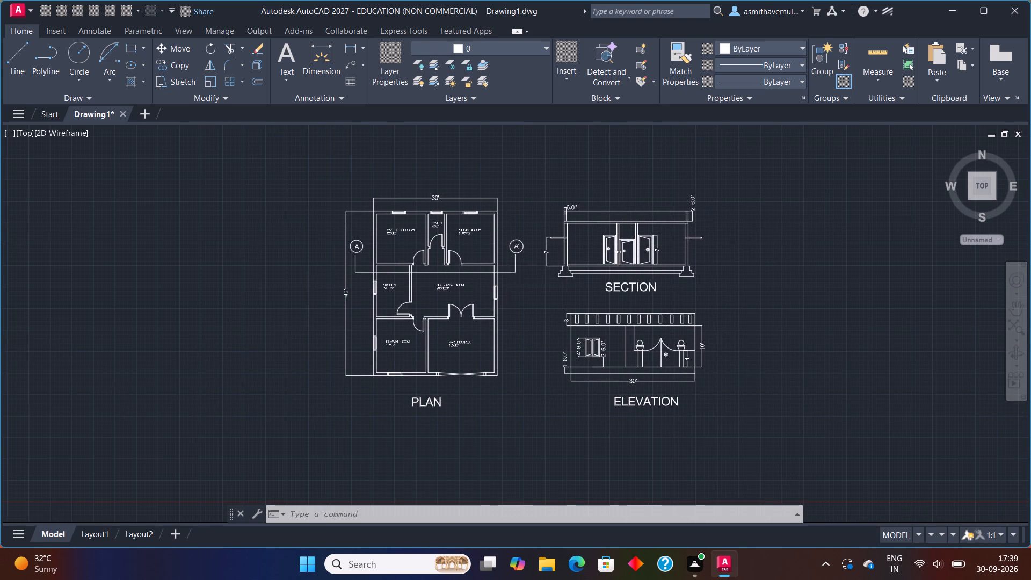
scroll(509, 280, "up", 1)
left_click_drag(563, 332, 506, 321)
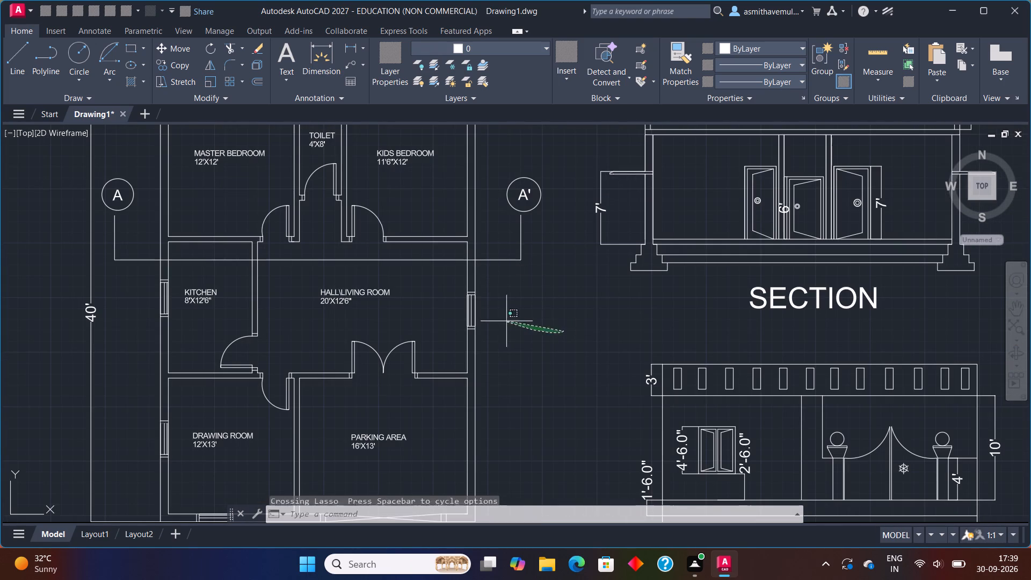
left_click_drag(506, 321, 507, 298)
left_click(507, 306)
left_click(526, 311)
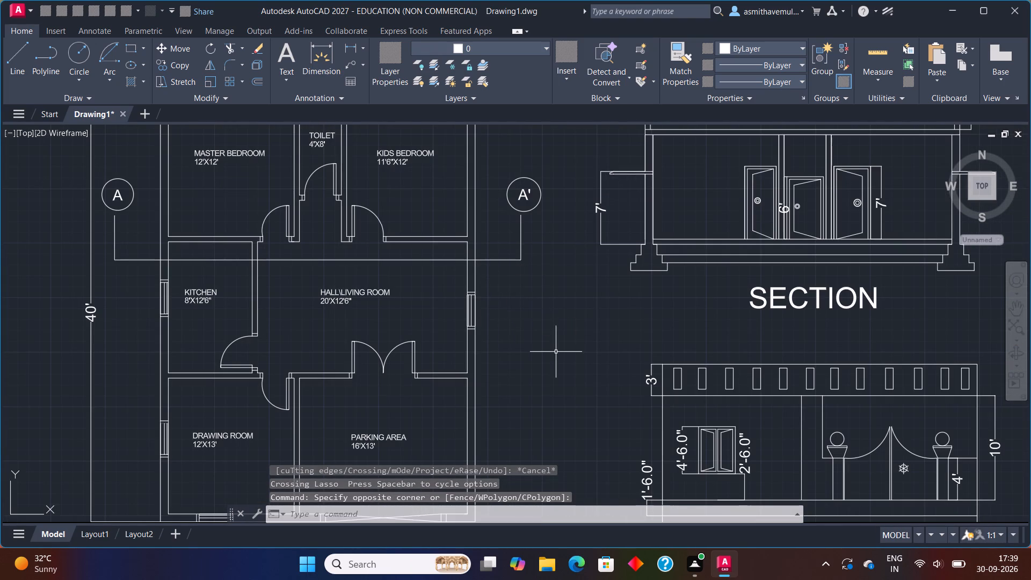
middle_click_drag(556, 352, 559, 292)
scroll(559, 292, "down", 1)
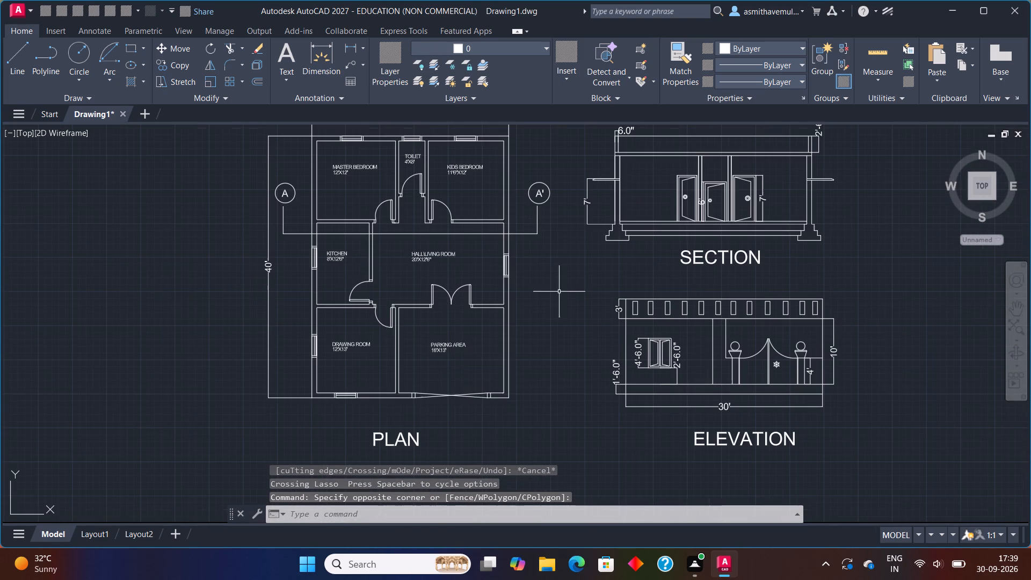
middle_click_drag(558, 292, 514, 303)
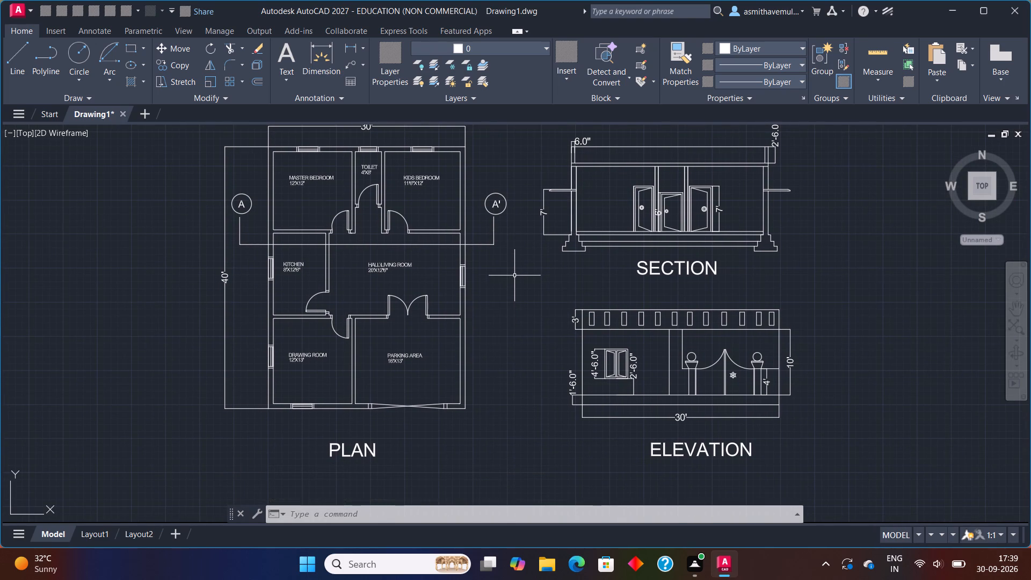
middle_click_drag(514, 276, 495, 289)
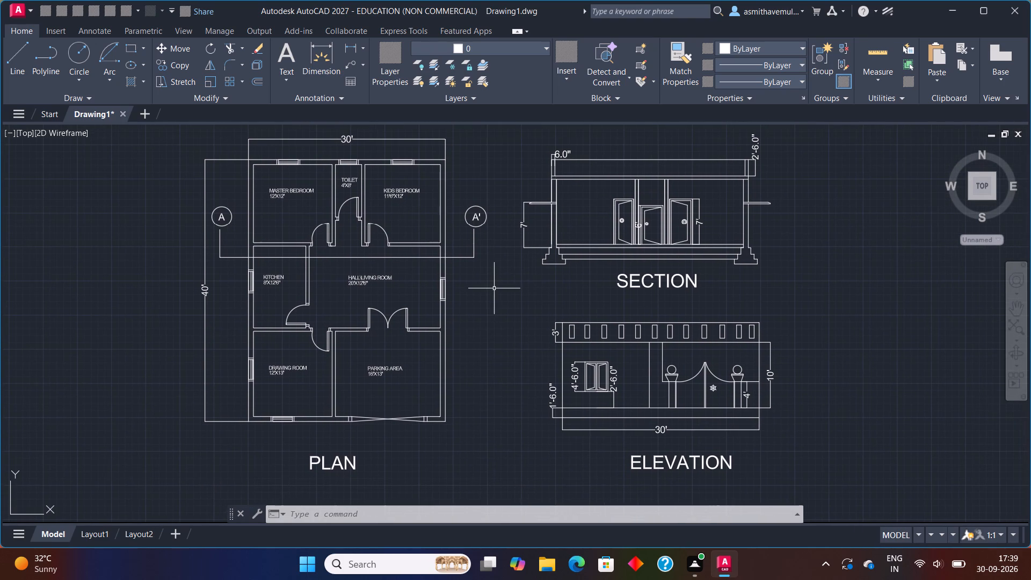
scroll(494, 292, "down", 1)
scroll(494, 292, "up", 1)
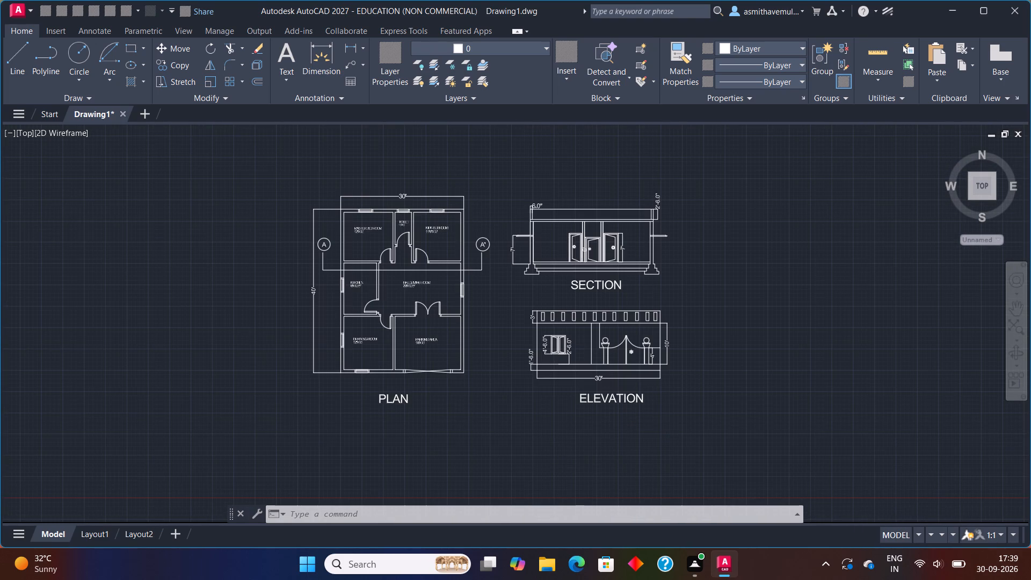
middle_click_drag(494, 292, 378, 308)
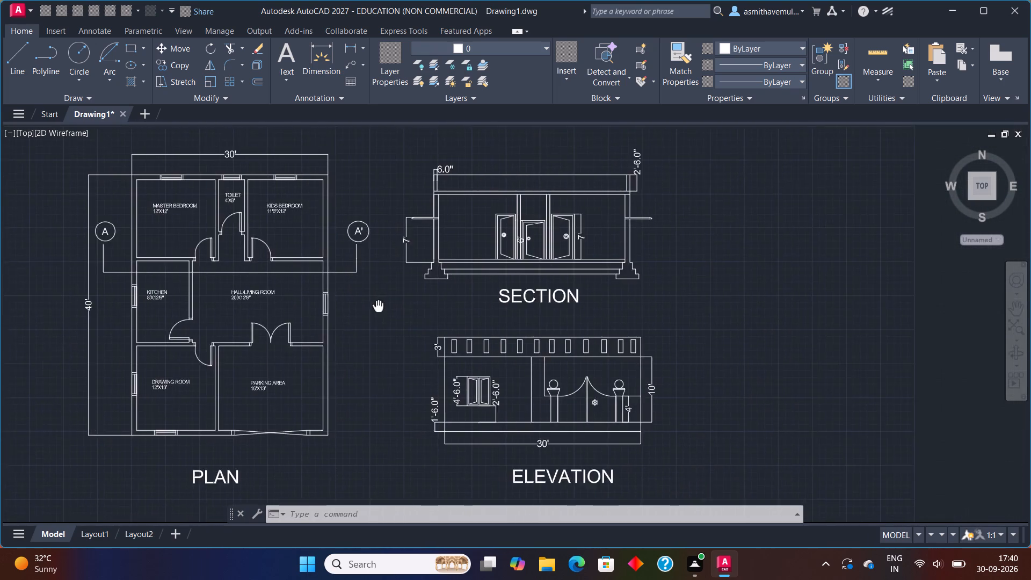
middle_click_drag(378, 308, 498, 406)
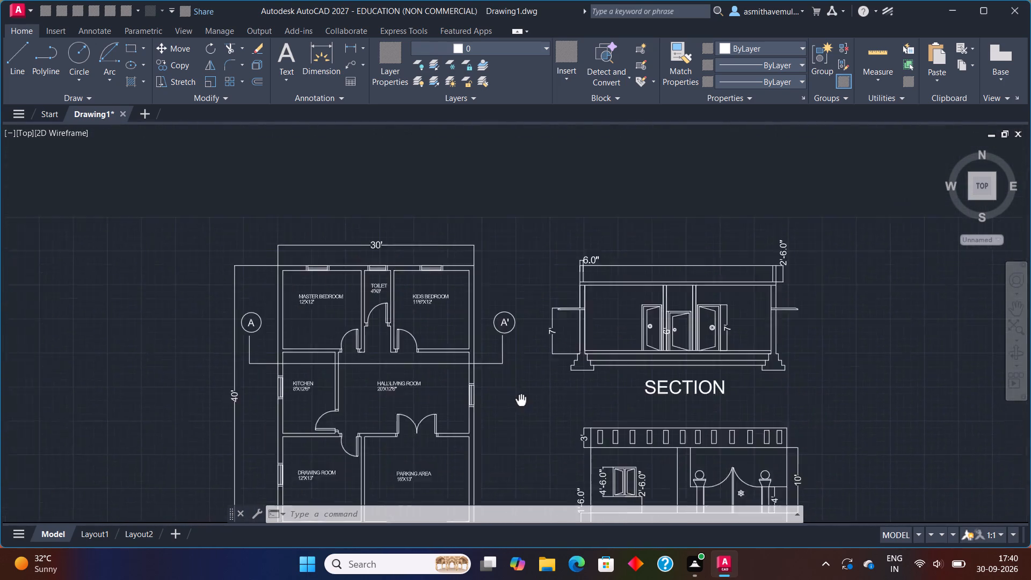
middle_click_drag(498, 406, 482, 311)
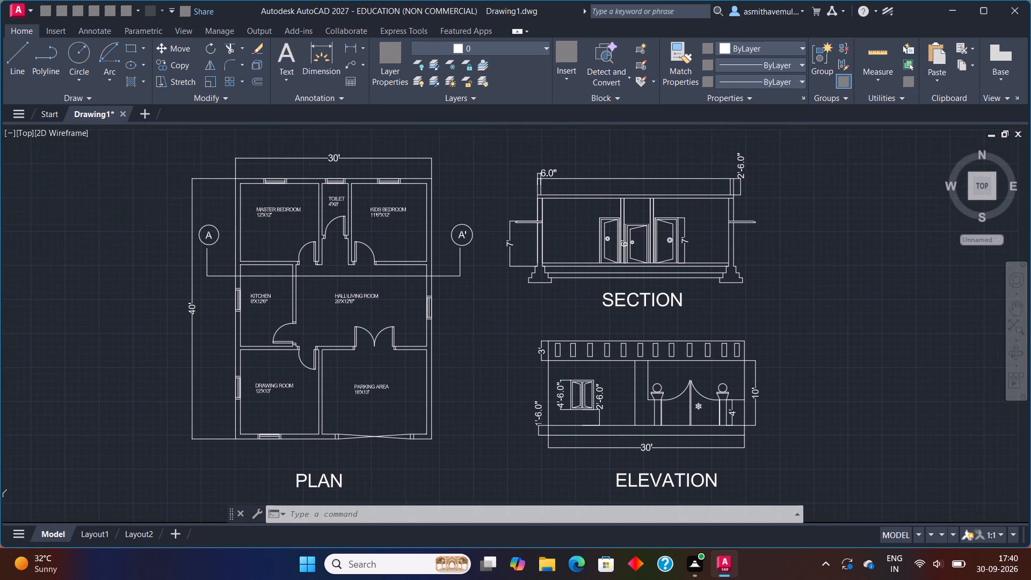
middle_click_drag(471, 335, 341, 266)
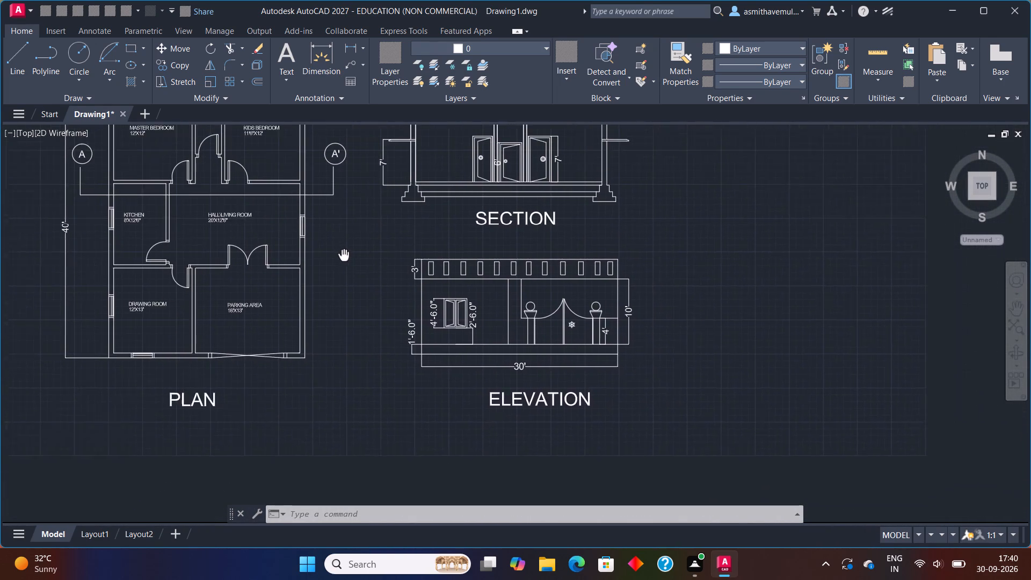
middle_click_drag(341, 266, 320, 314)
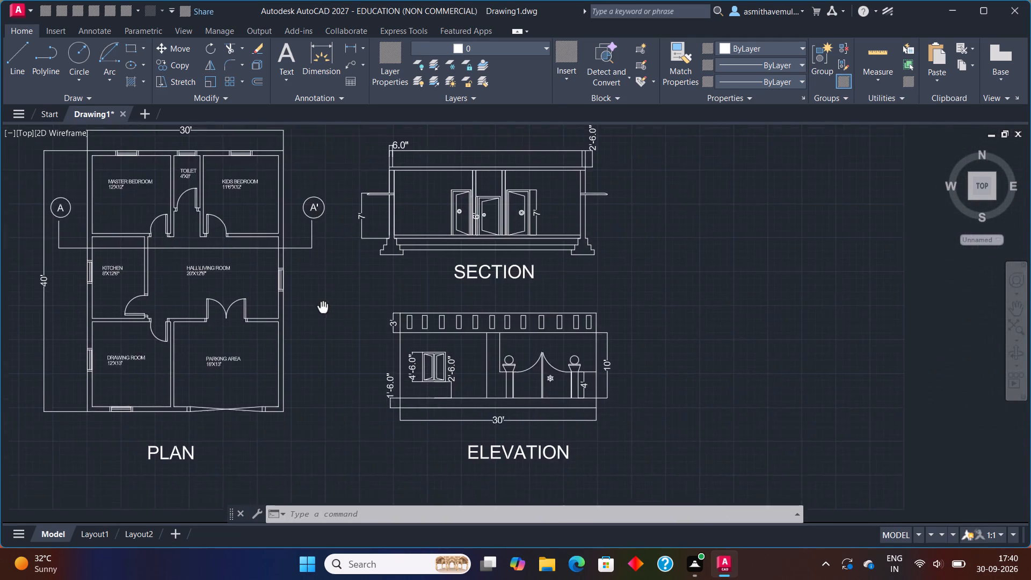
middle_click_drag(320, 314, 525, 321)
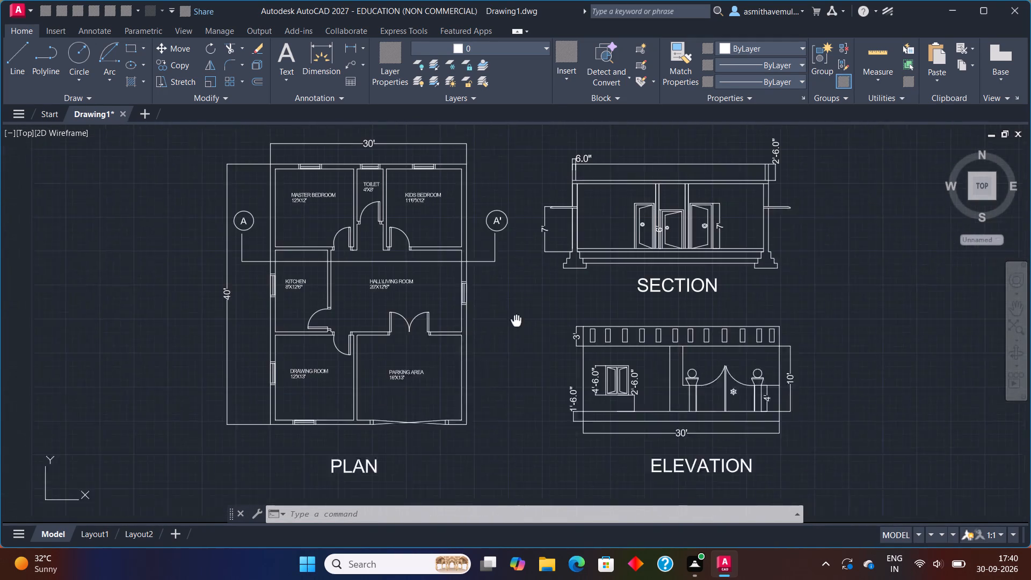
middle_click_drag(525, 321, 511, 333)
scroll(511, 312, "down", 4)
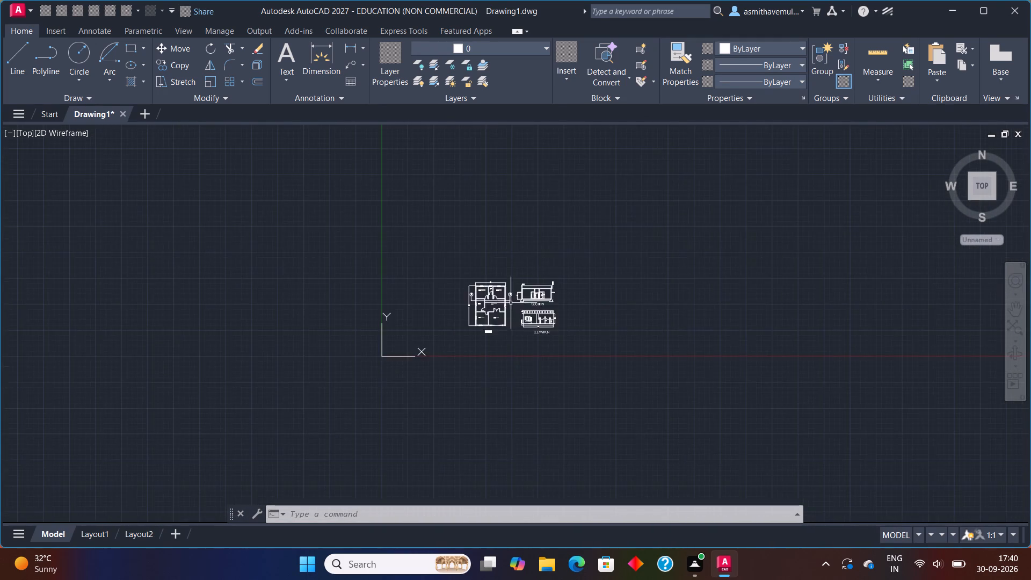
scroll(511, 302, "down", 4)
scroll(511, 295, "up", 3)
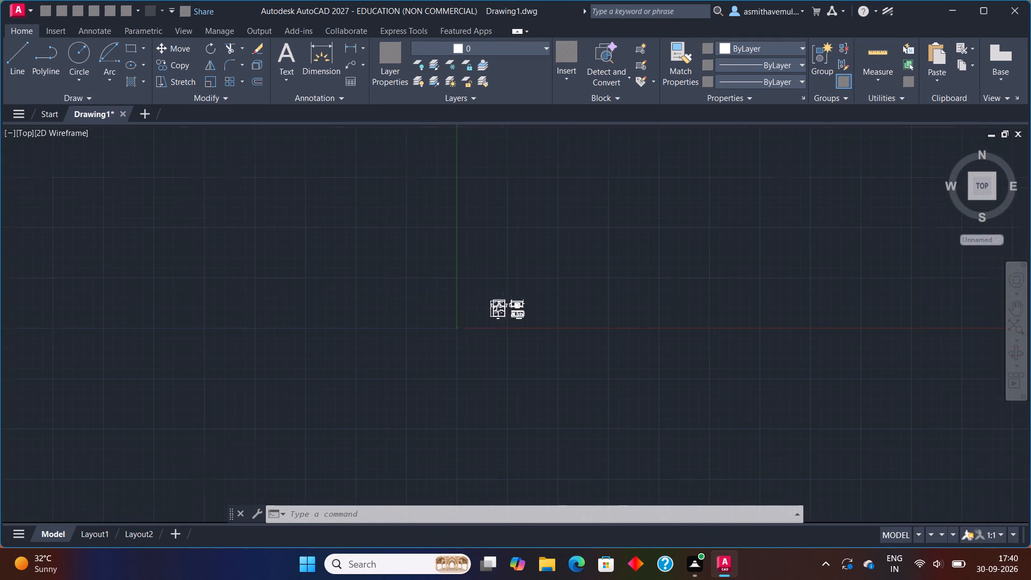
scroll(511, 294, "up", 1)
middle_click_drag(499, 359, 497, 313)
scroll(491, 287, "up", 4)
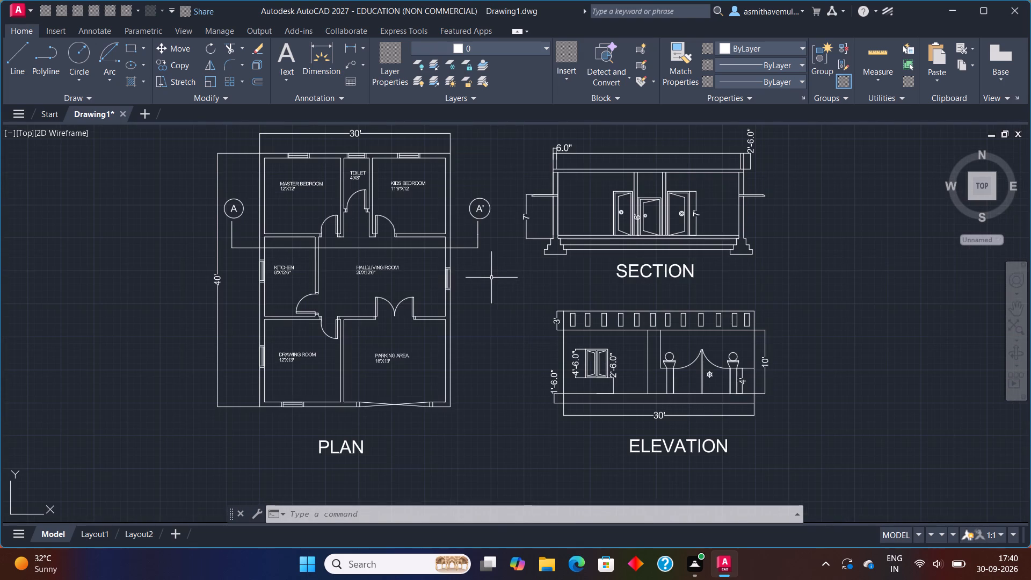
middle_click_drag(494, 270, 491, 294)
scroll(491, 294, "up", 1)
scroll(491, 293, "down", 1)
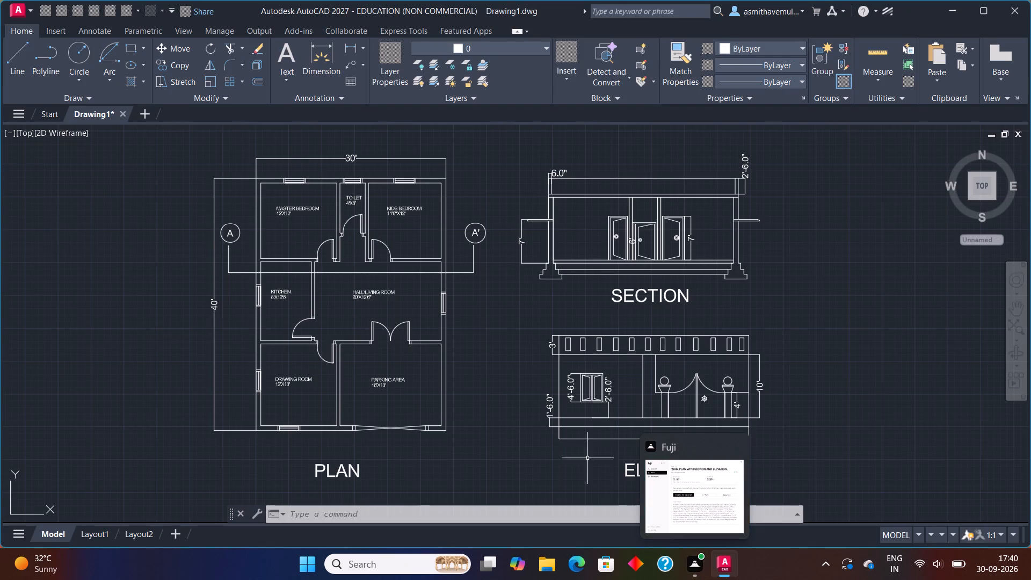
Examine the parking area and its front opening in the plan, along with the neighbouring elevation.
scroll(502, 426, "down", 1)
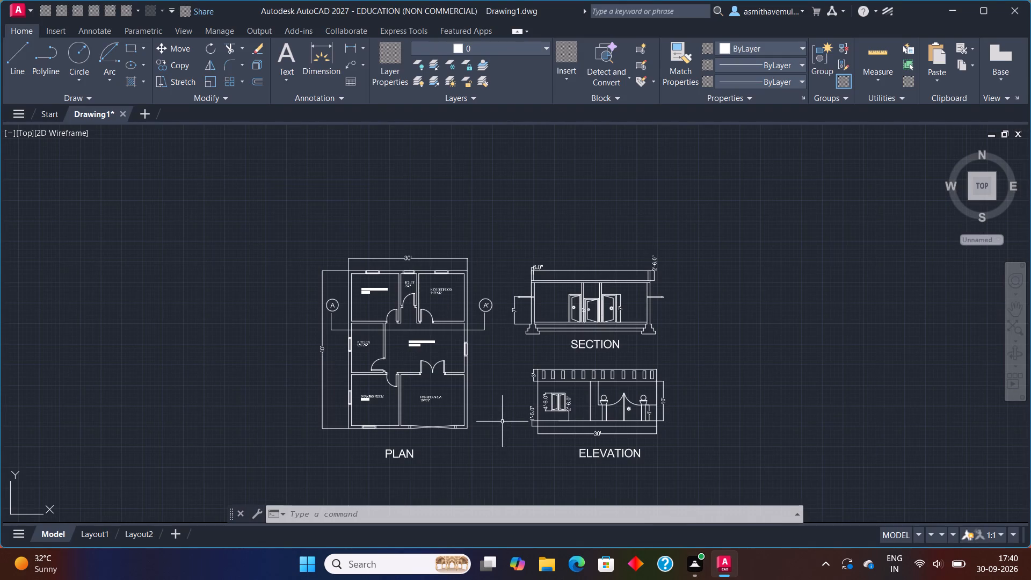
scroll(446, 427, "up", 4)
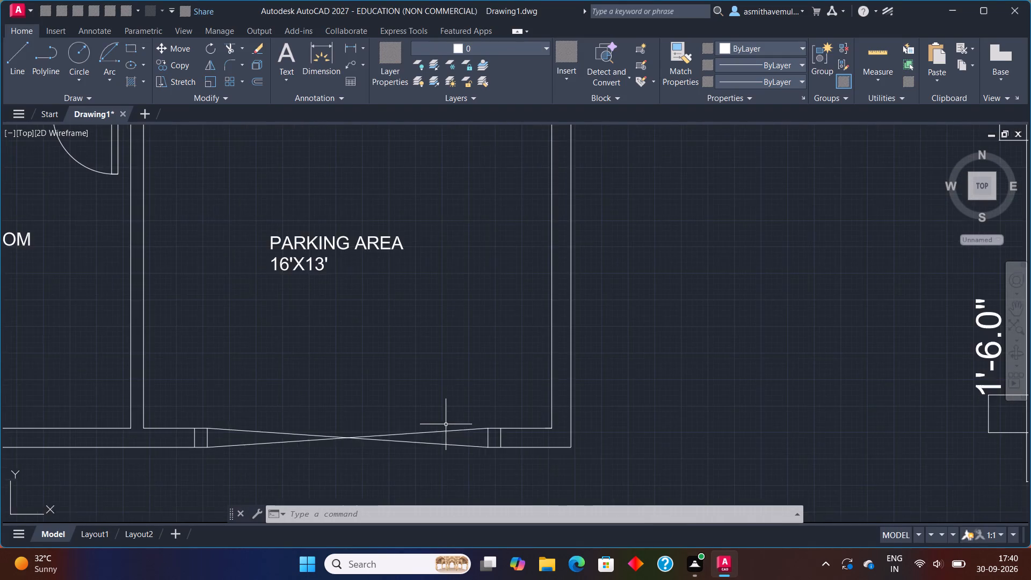
scroll(446, 425, "up", 3)
scroll(446, 425, "down", 7)
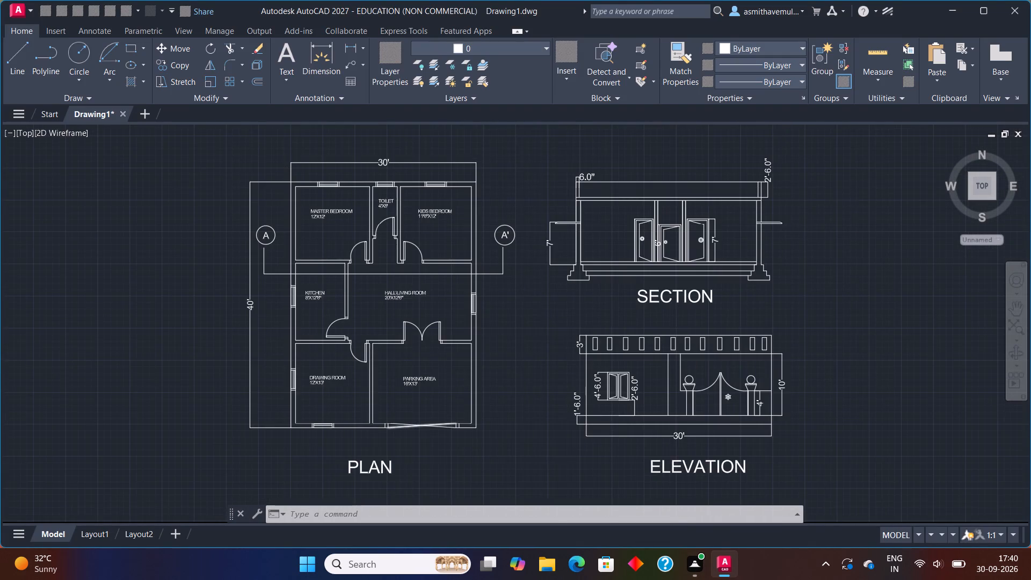
scroll(446, 423, "up", 2)
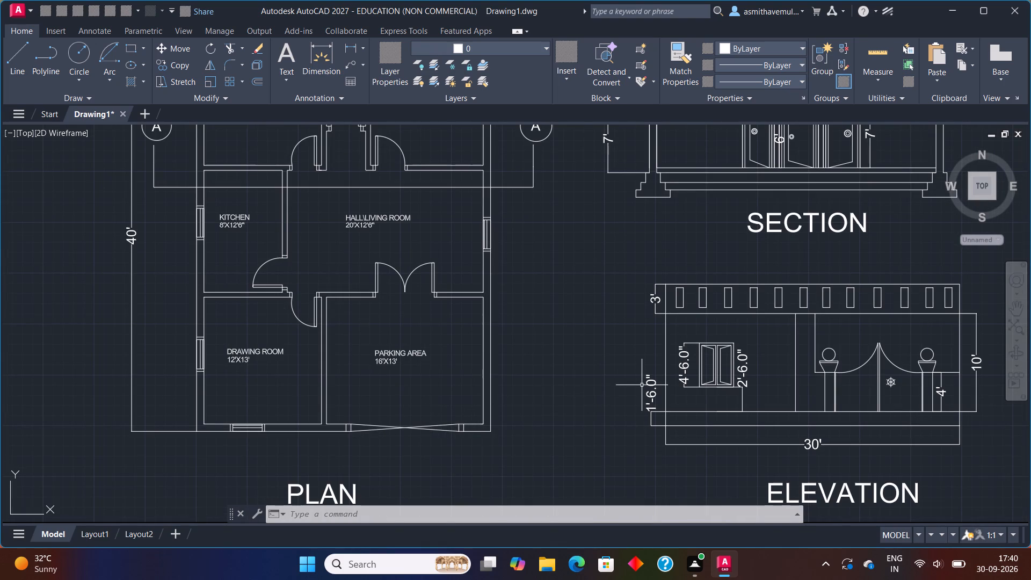
scroll(602, 393, "down", 1)
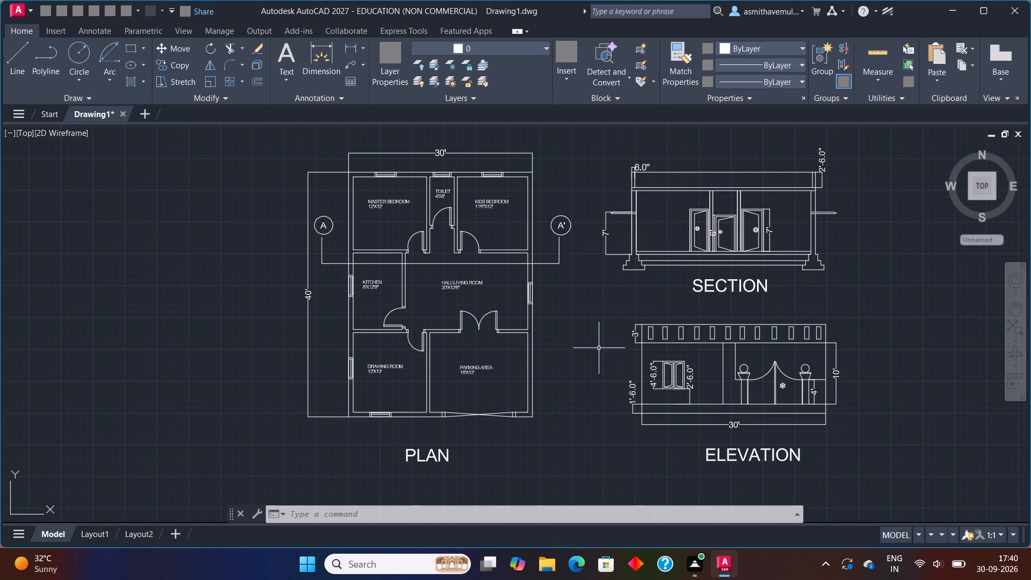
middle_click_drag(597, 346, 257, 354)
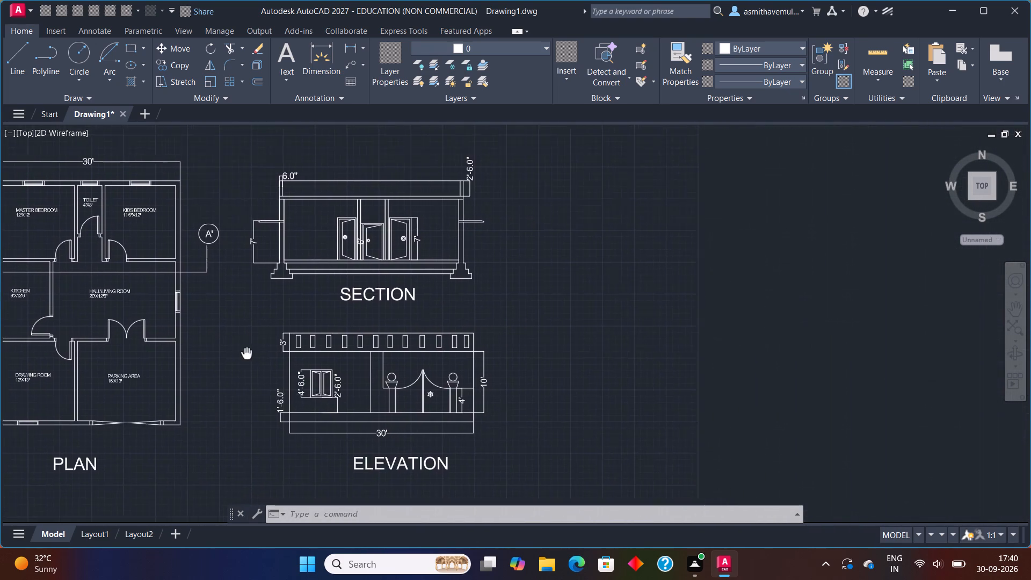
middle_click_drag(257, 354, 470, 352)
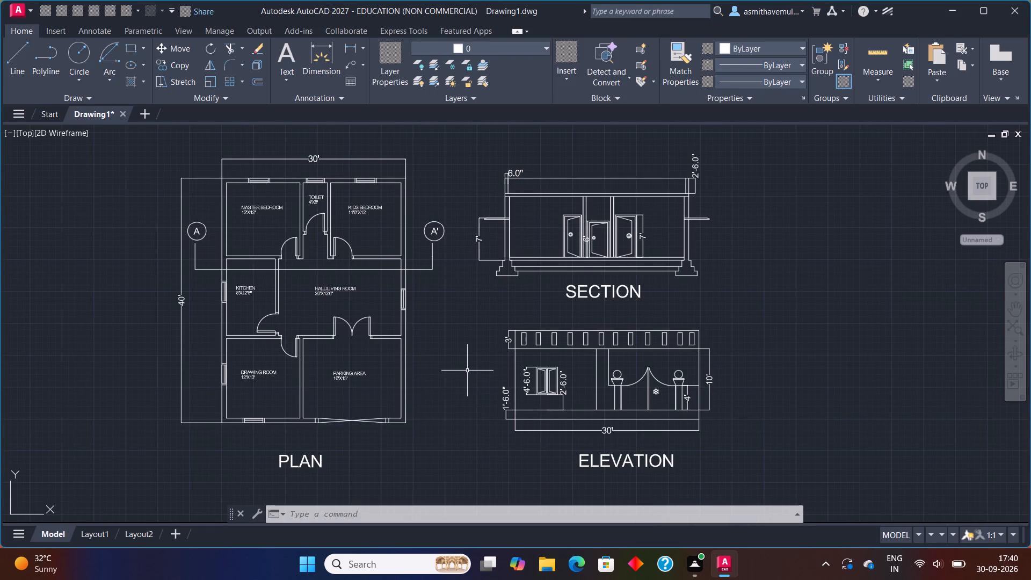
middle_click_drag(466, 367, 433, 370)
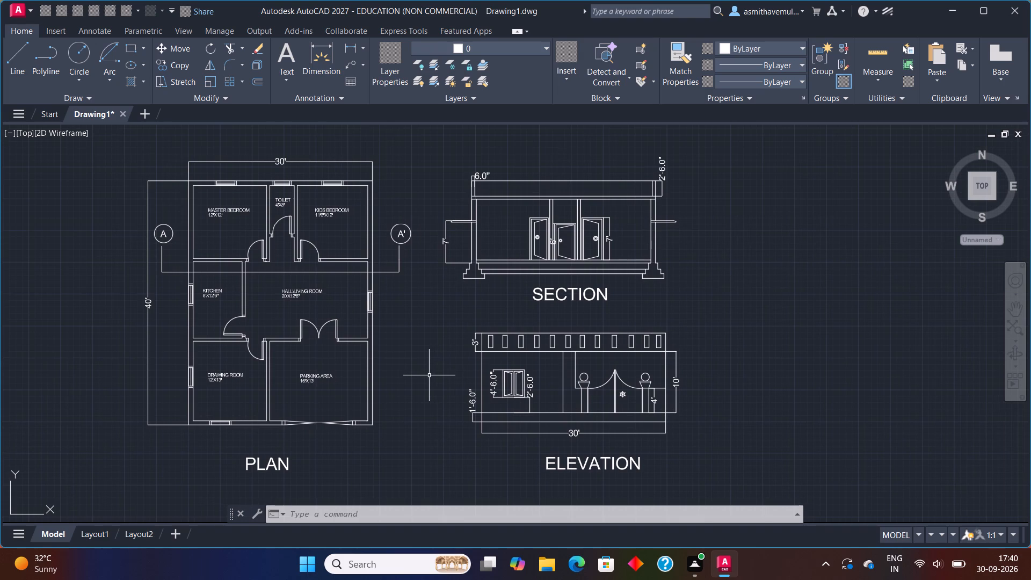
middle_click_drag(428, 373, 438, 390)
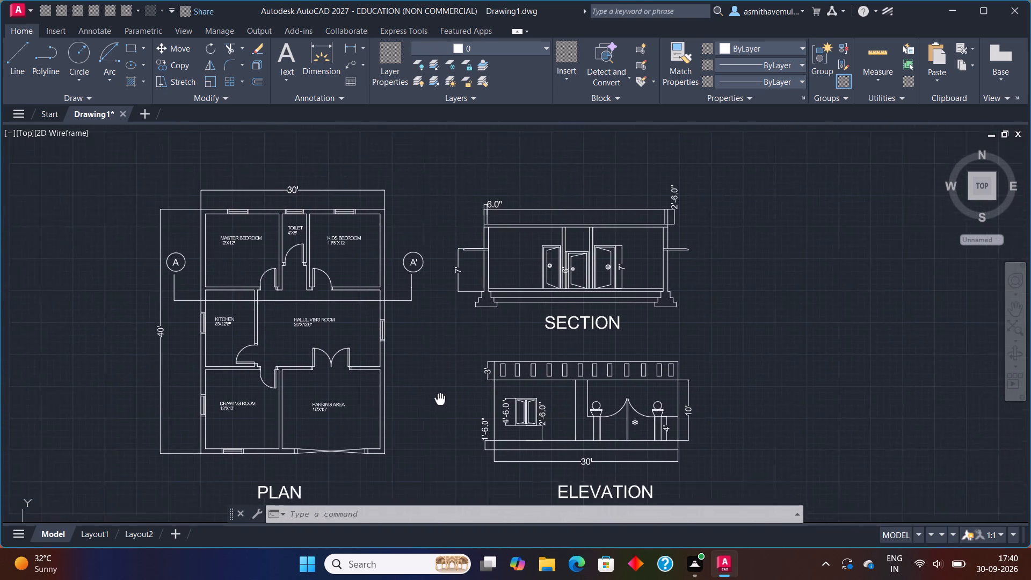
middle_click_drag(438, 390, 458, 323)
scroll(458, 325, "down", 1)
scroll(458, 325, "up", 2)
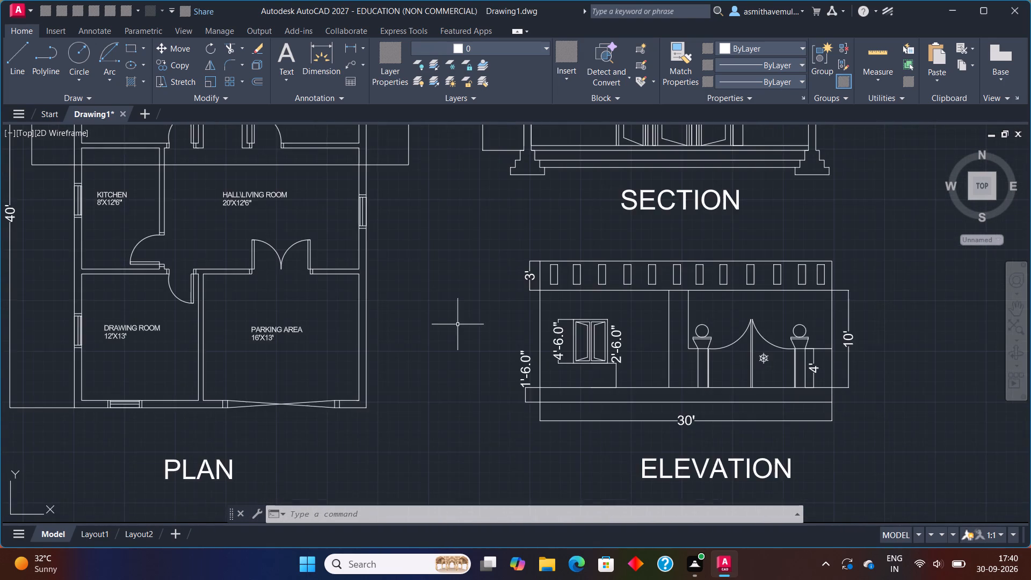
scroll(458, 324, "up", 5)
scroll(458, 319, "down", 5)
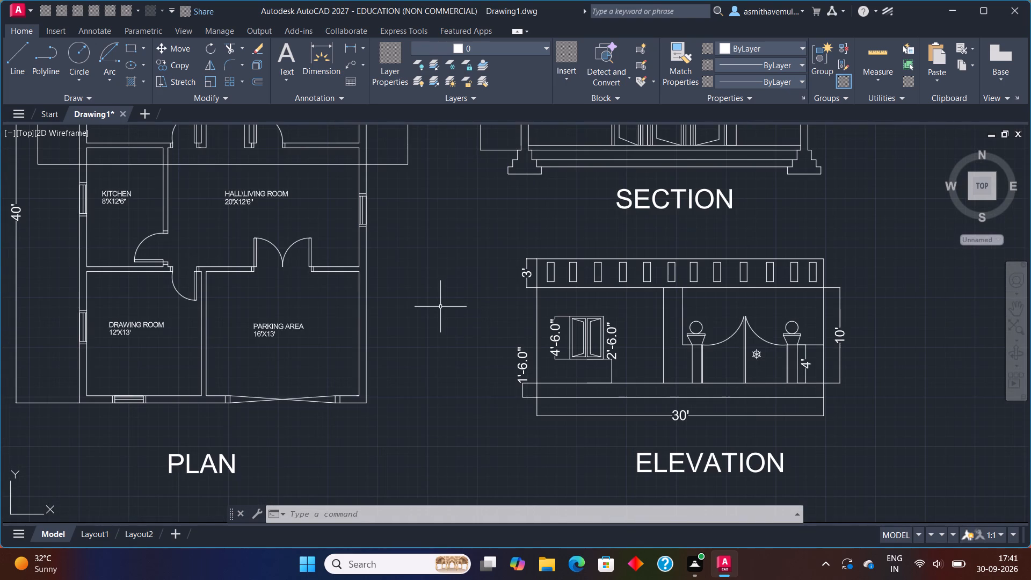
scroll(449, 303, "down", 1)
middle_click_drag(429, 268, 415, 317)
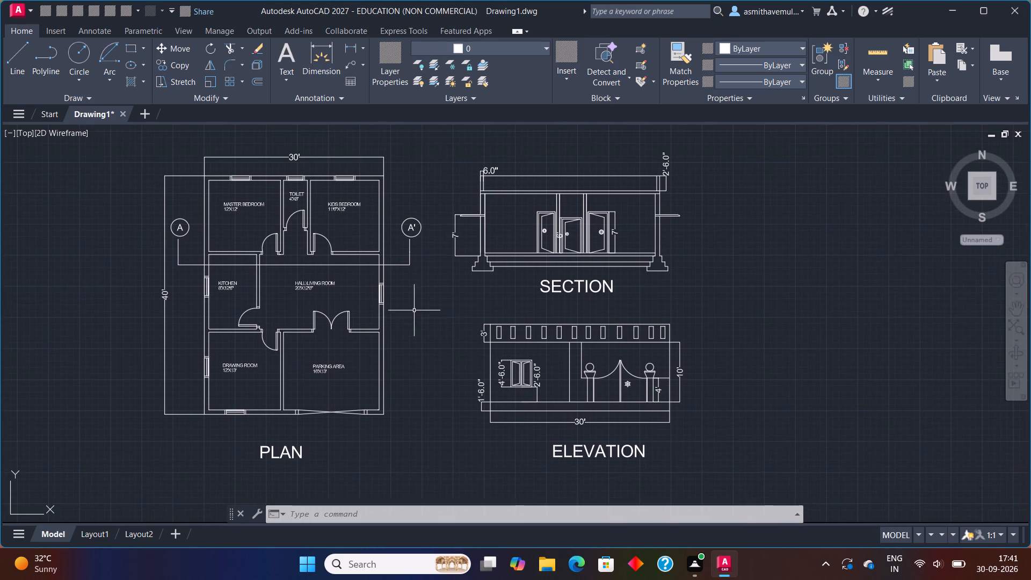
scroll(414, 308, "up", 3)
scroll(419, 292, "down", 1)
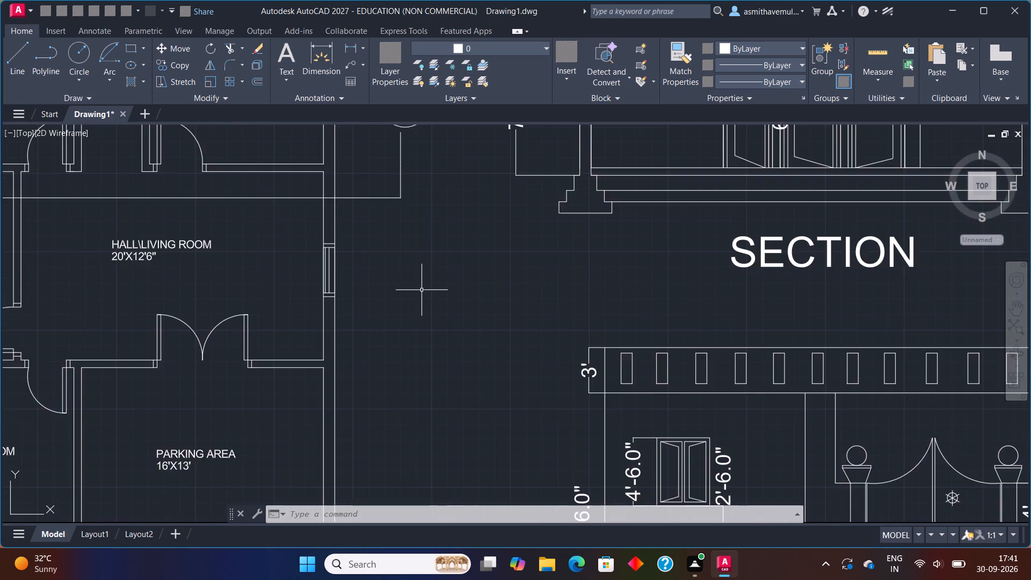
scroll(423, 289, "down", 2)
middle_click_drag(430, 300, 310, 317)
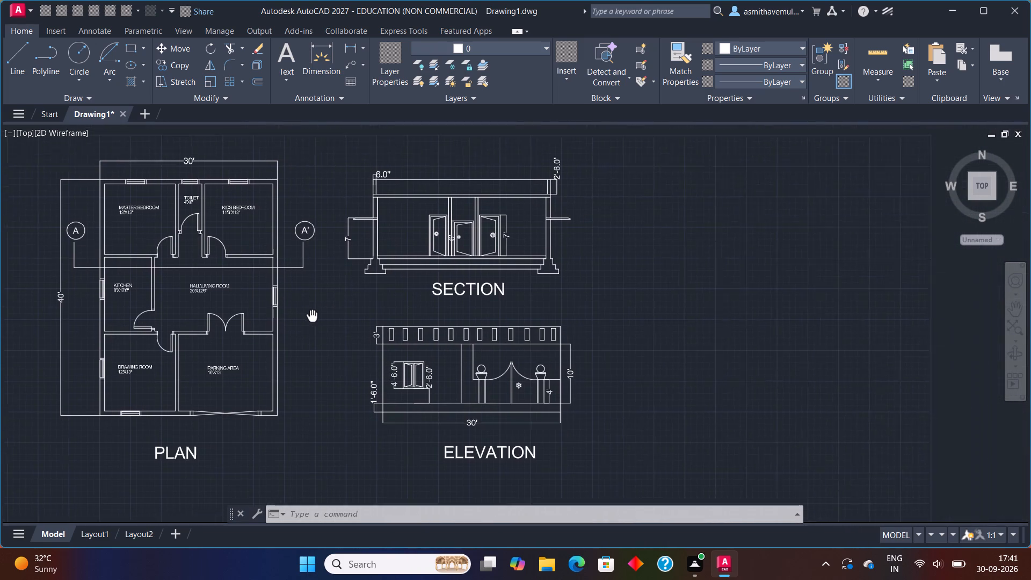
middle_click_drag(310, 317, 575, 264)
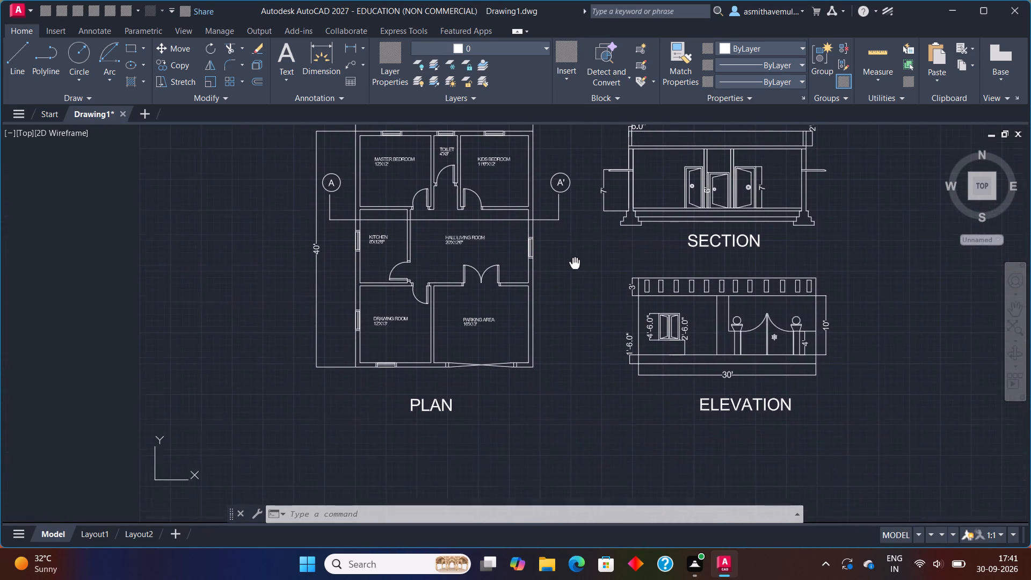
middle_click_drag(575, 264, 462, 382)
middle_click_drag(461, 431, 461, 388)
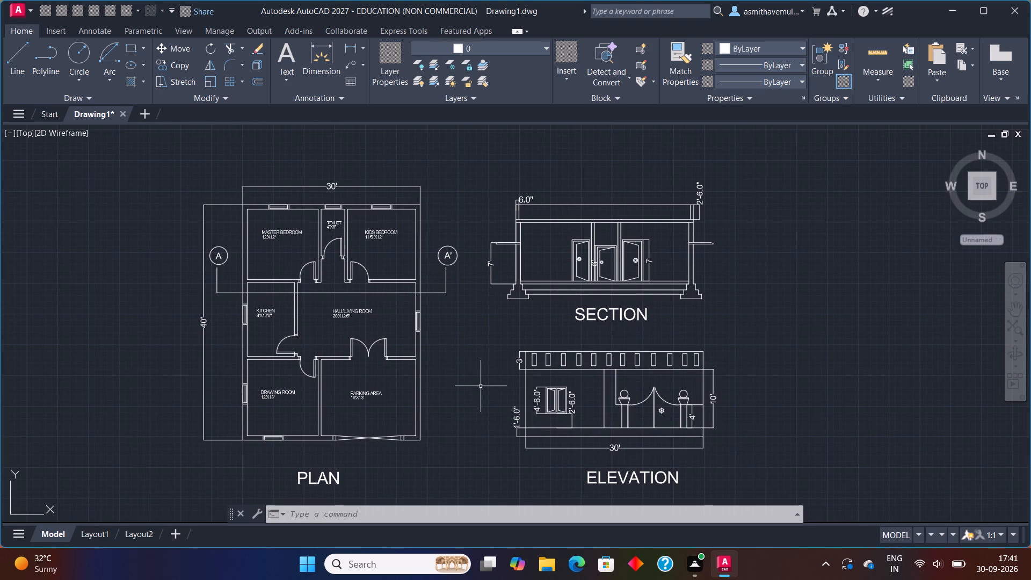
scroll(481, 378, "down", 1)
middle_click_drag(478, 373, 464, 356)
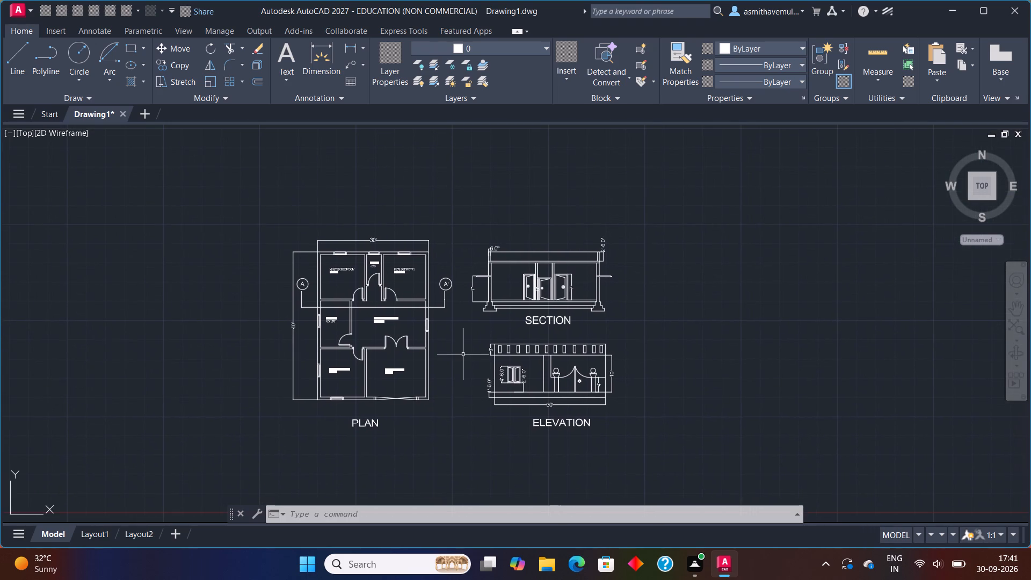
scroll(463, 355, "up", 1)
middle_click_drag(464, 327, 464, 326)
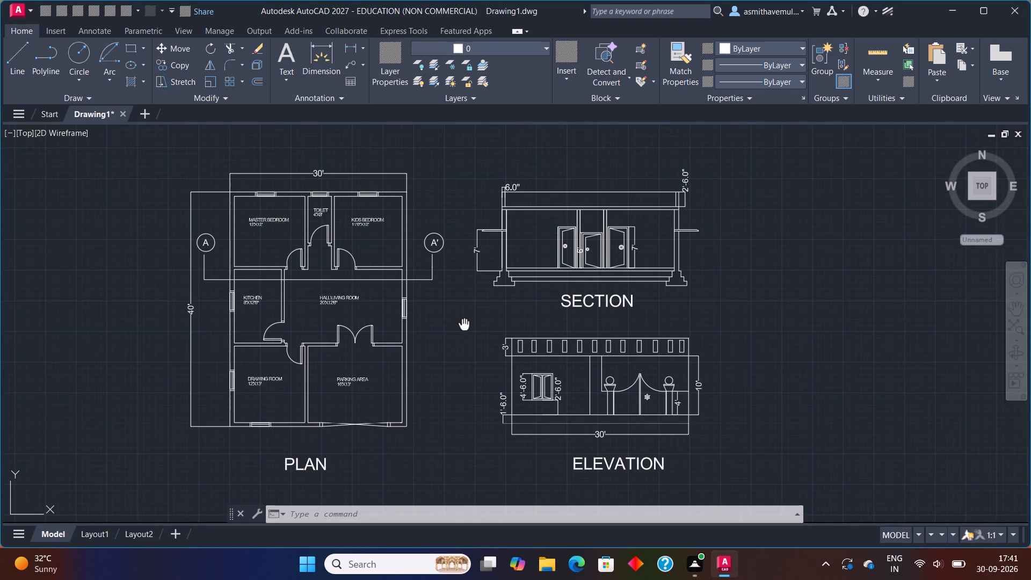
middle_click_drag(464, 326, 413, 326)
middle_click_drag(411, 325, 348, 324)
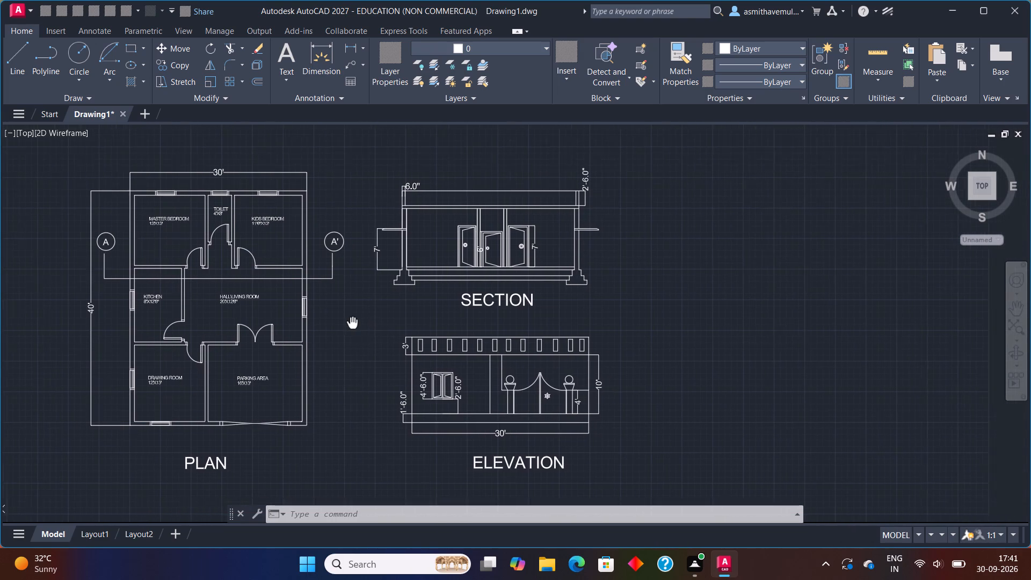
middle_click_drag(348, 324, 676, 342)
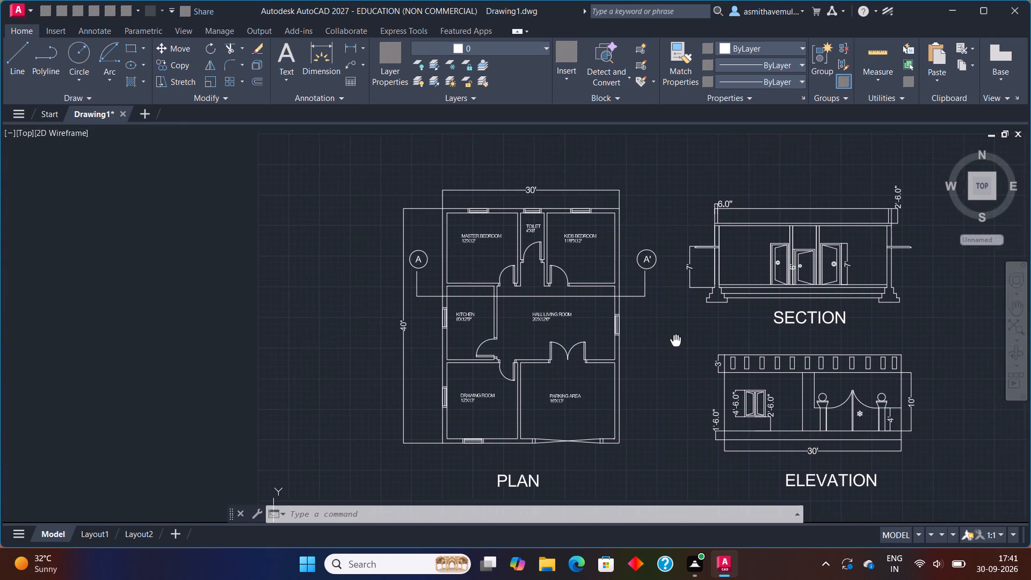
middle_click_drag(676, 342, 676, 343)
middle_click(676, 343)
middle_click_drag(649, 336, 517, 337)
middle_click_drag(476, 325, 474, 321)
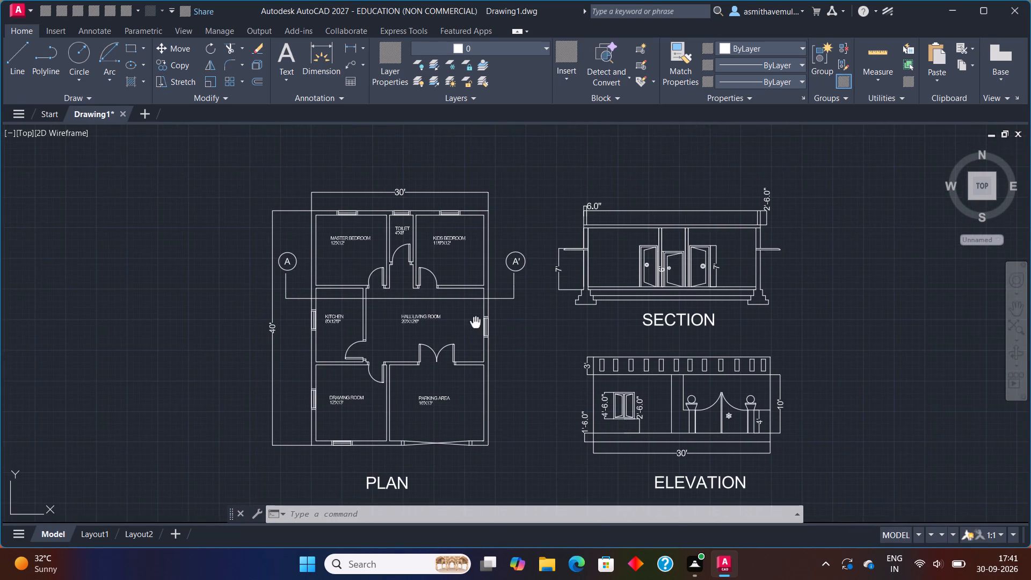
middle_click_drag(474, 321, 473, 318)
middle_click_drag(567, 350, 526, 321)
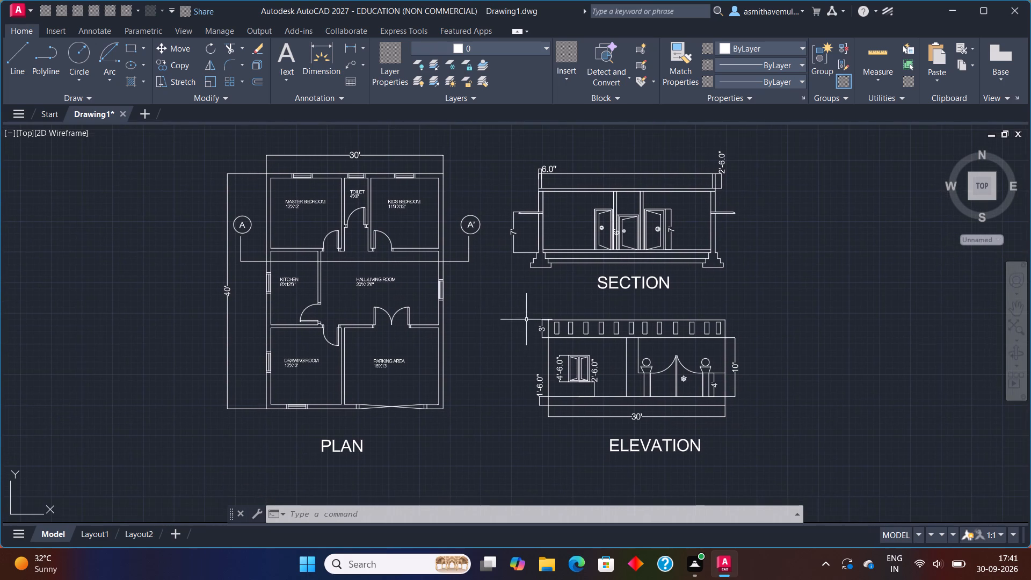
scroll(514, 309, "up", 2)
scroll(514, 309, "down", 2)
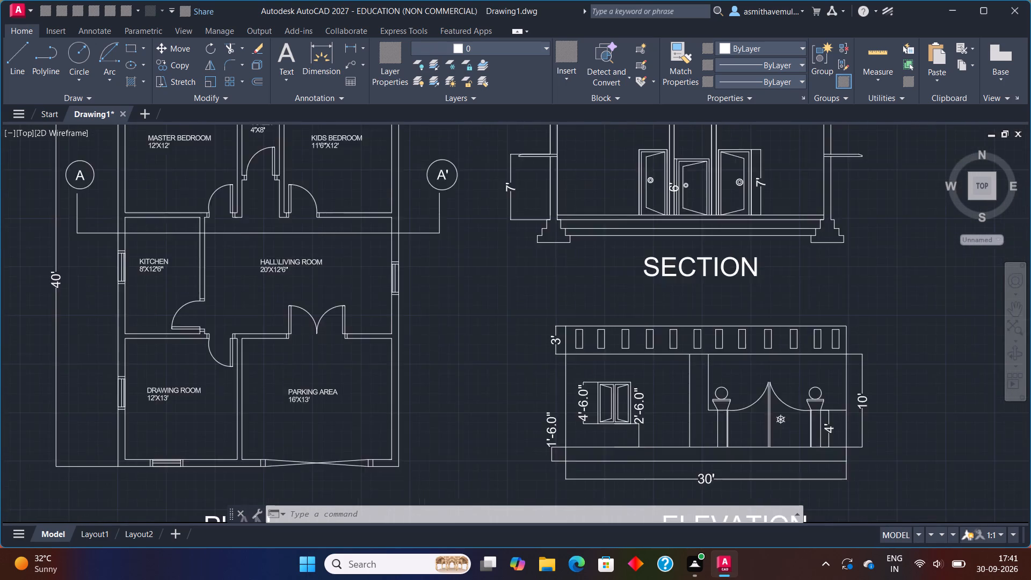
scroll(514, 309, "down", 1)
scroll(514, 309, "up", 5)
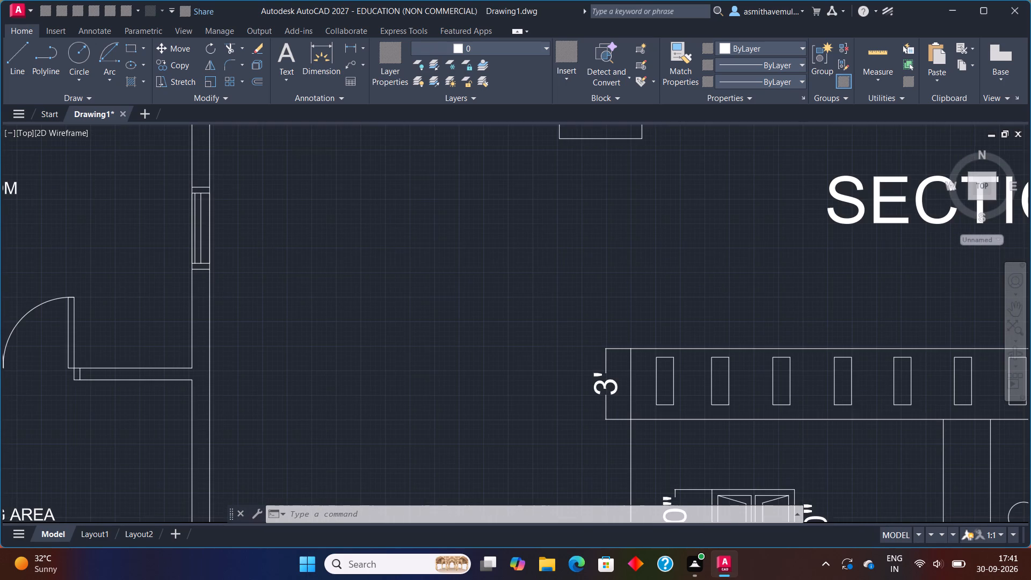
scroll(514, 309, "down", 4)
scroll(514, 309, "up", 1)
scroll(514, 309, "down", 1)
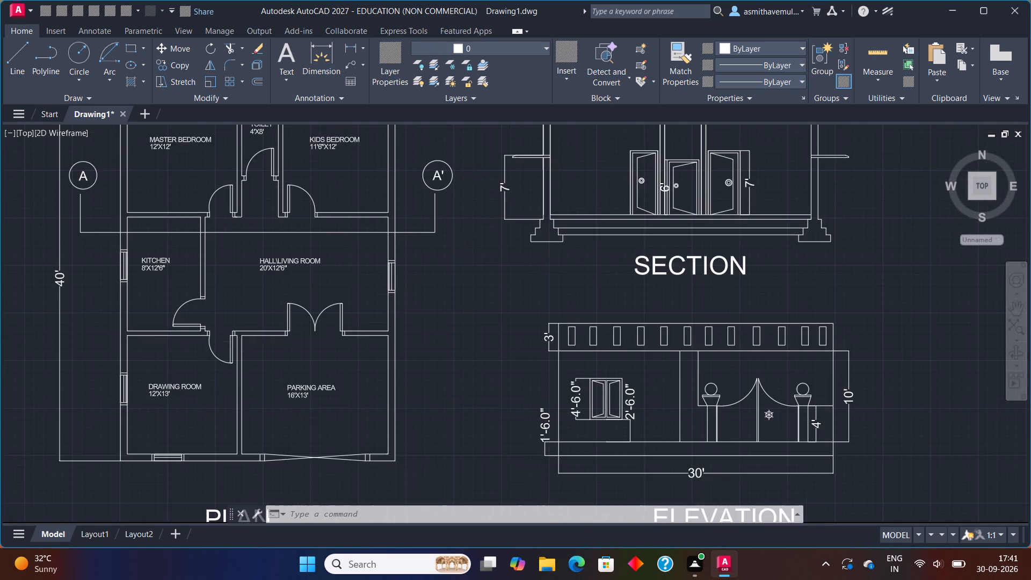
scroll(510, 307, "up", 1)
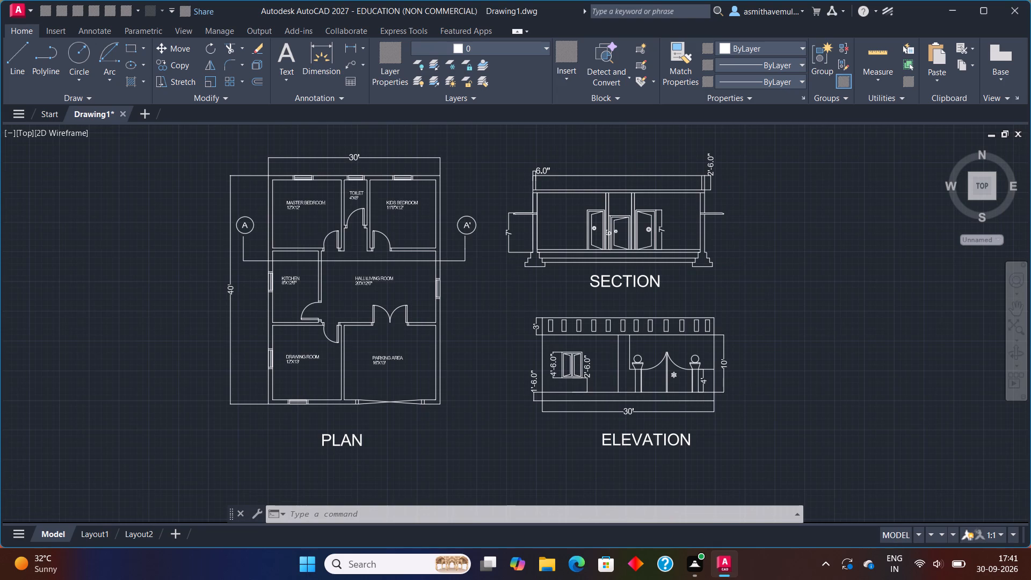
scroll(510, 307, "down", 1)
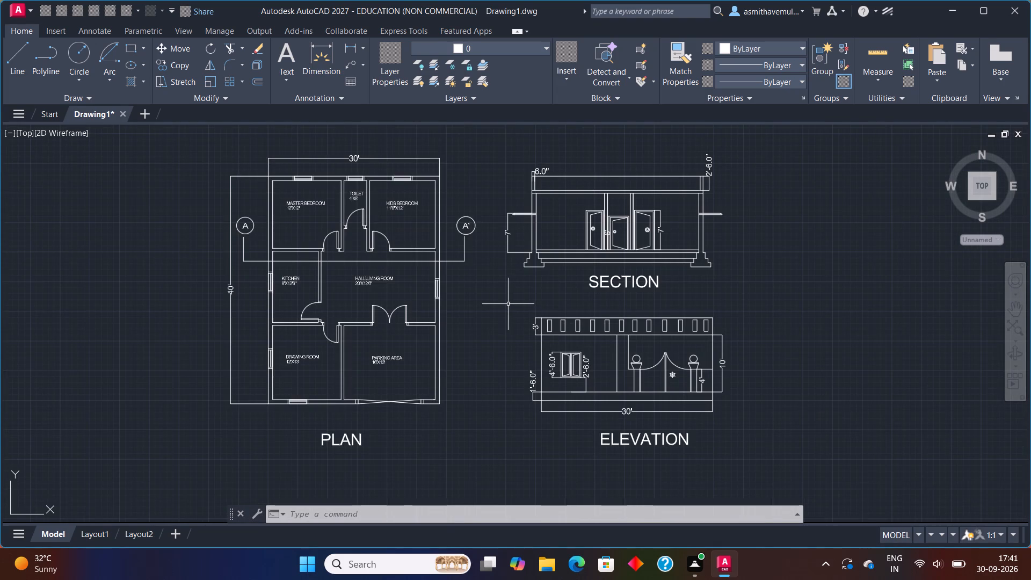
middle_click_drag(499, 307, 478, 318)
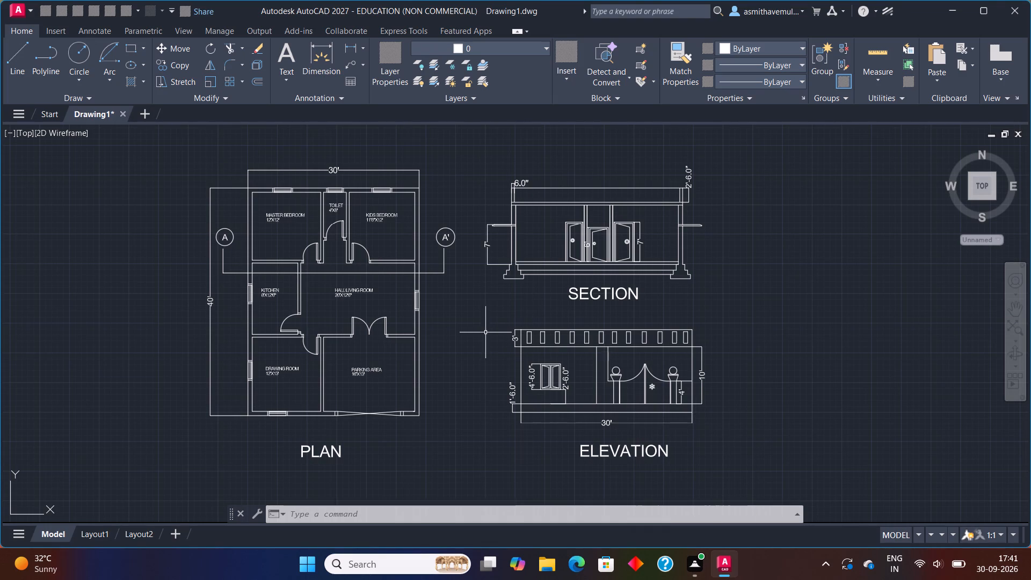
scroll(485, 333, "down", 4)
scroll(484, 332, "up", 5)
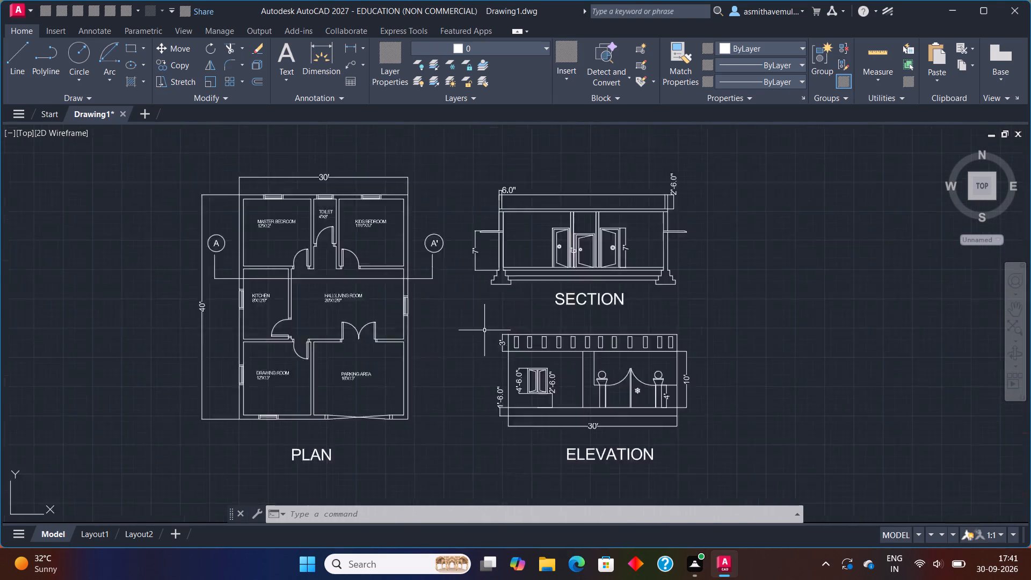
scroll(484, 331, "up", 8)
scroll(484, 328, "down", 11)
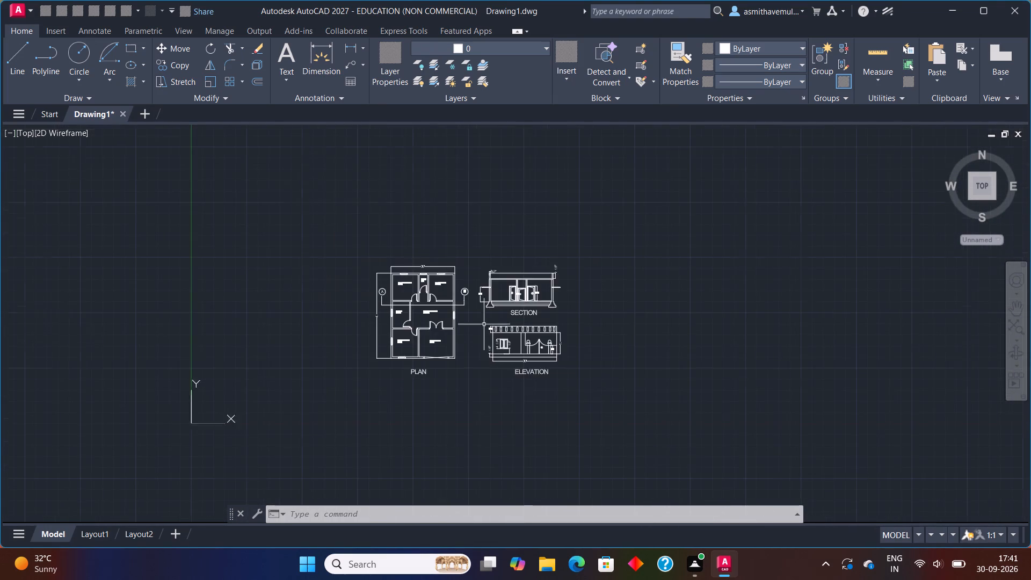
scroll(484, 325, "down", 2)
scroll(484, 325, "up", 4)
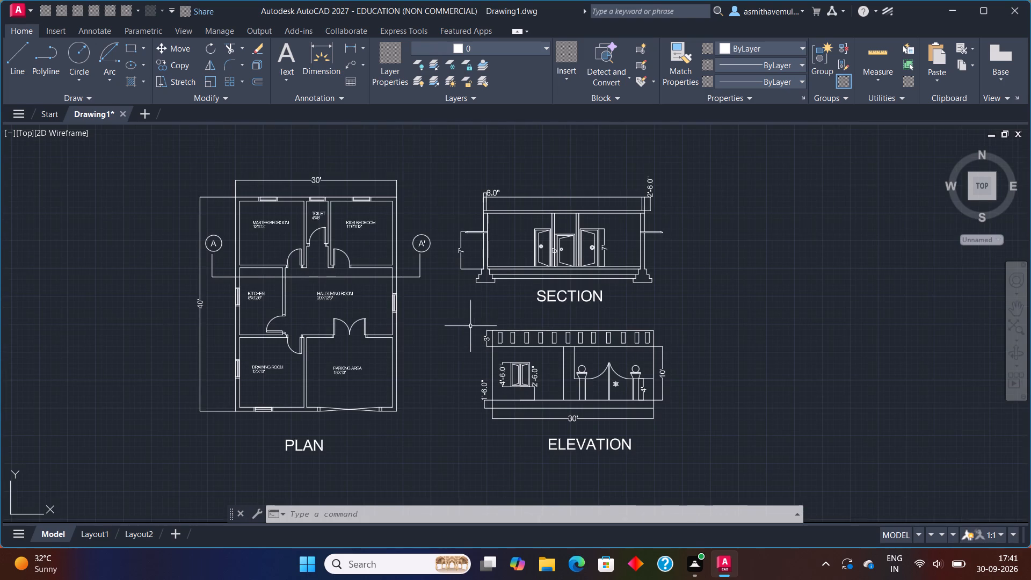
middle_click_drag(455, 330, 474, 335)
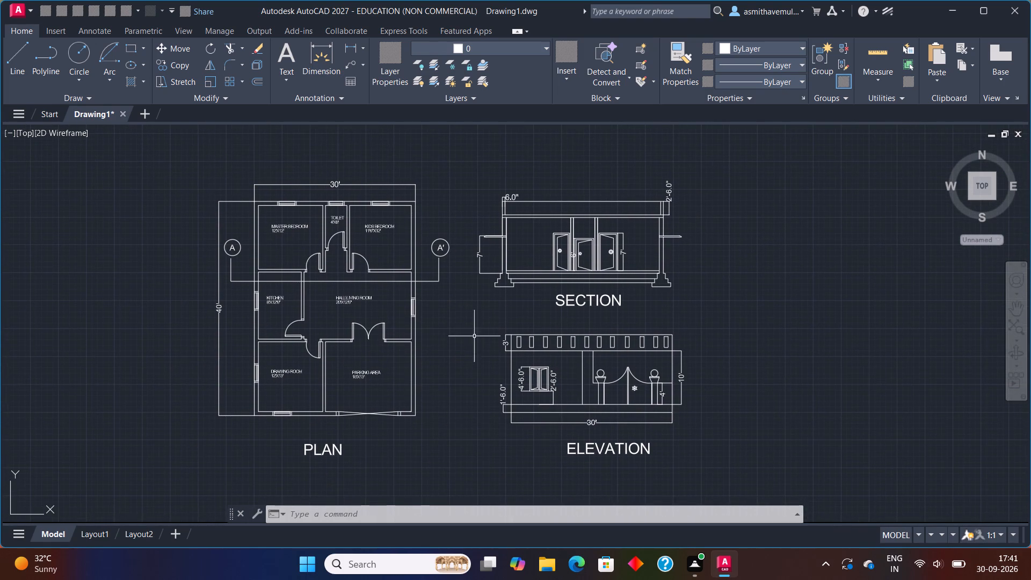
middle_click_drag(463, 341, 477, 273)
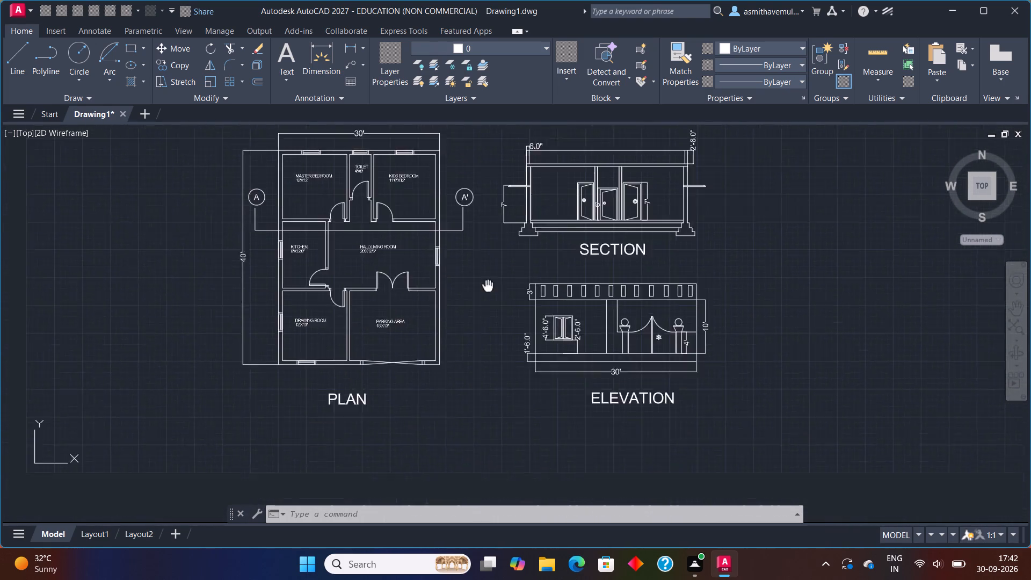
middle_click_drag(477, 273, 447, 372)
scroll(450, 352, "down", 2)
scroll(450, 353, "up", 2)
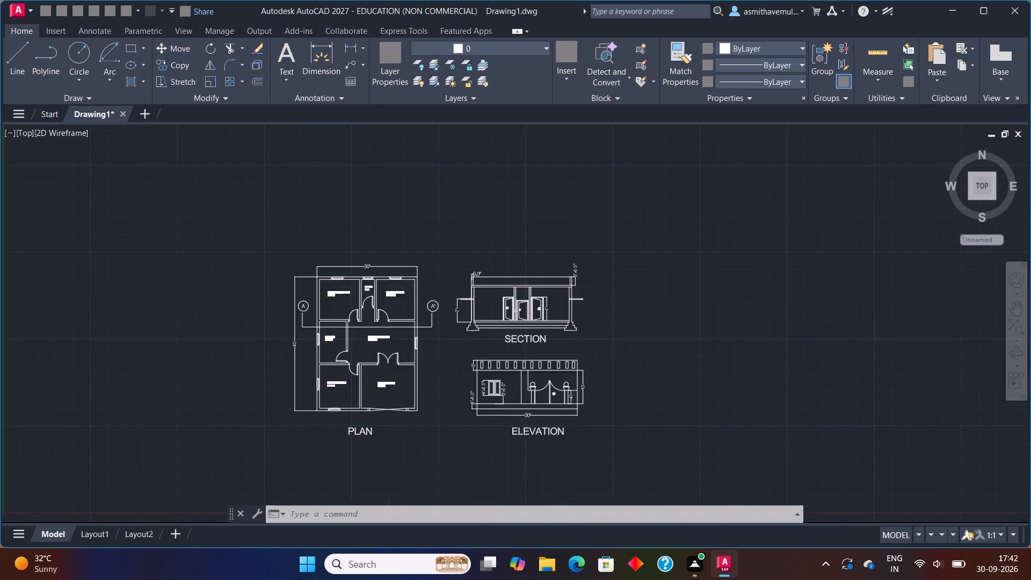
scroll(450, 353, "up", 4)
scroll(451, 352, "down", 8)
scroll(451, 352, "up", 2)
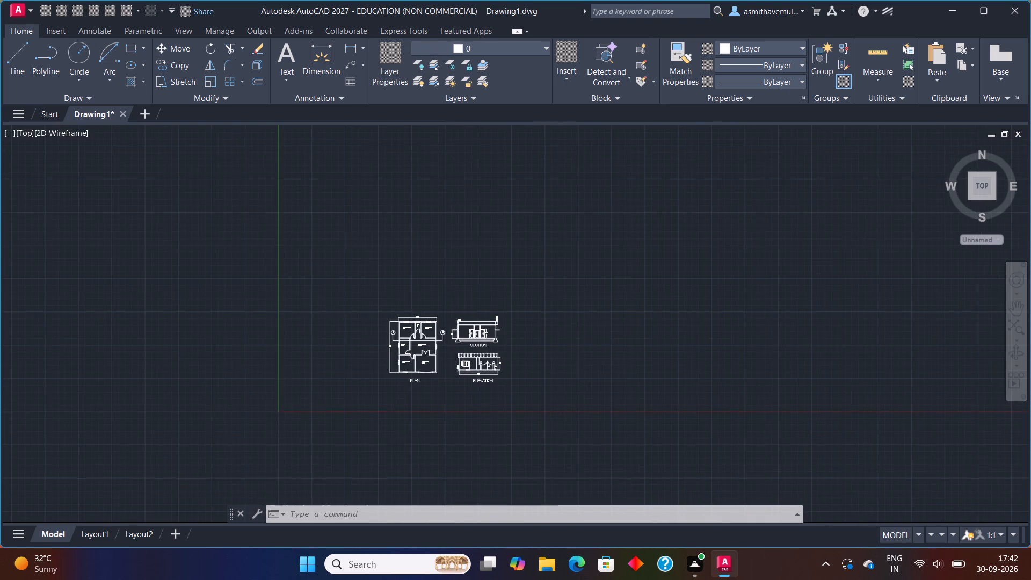
Review the plan, section and elevation side by side as a complete drawing.
scroll(451, 351, "up", 3)
scroll(451, 351, "down", 1)
middle_click_drag(450, 349, 456, 277)
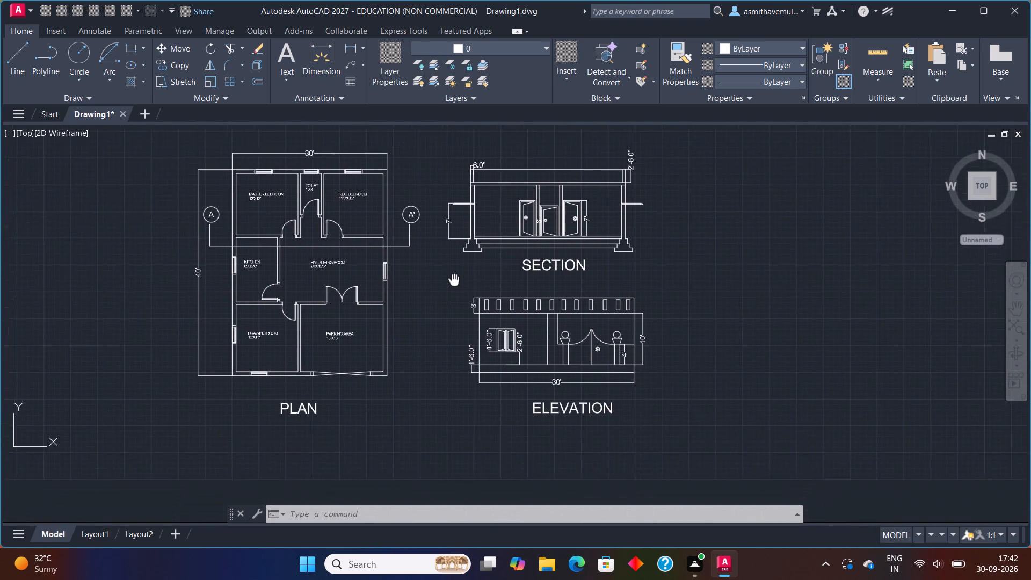
middle_click_drag(456, 277, 503, 278)
scroll(472, 286, "up", 3)
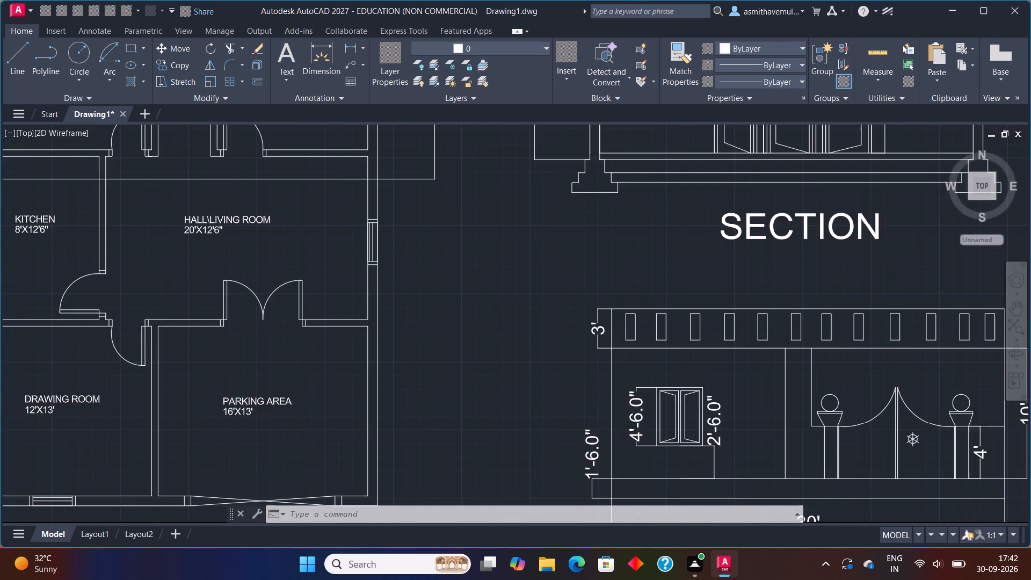
scroll(472, 286, "down", 7)
scroll(472, 286, "up", 4)
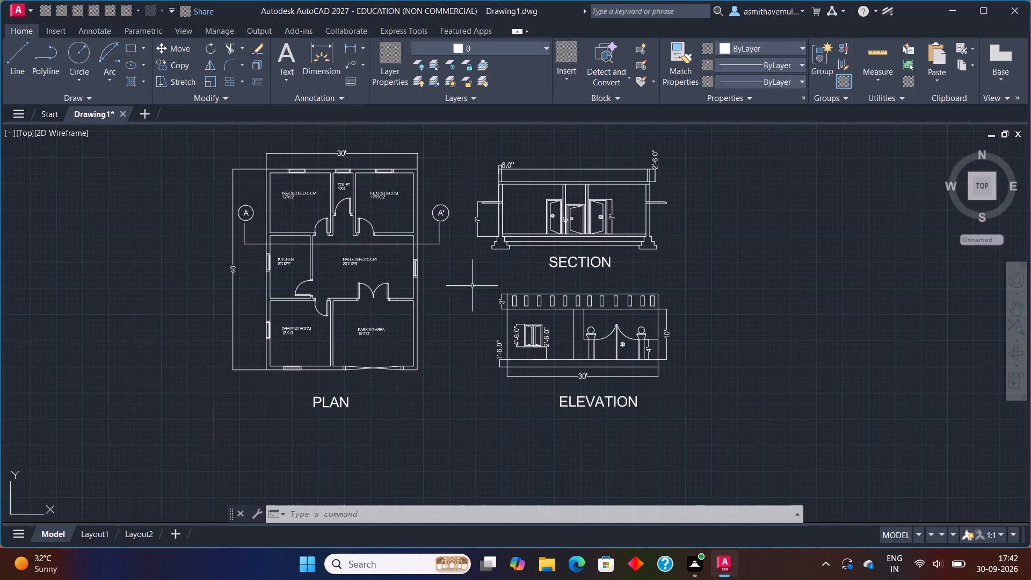
scroll(472, 286, "up", 1)
scroll(472, 286, "down", 1)
middle_click_drag(467, 280, 386, 288)
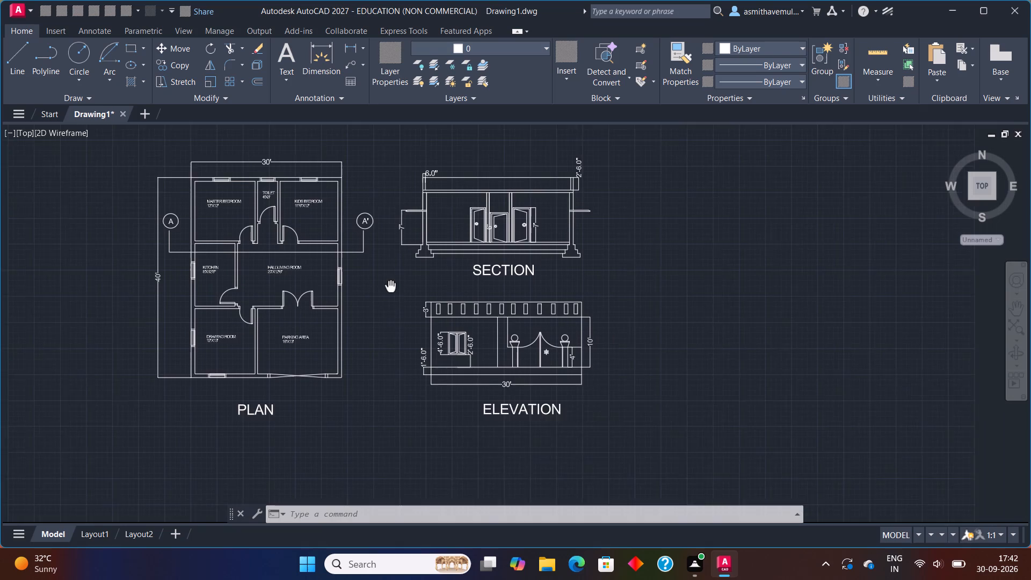
middle_click_drag(386, 288, 532, 300)
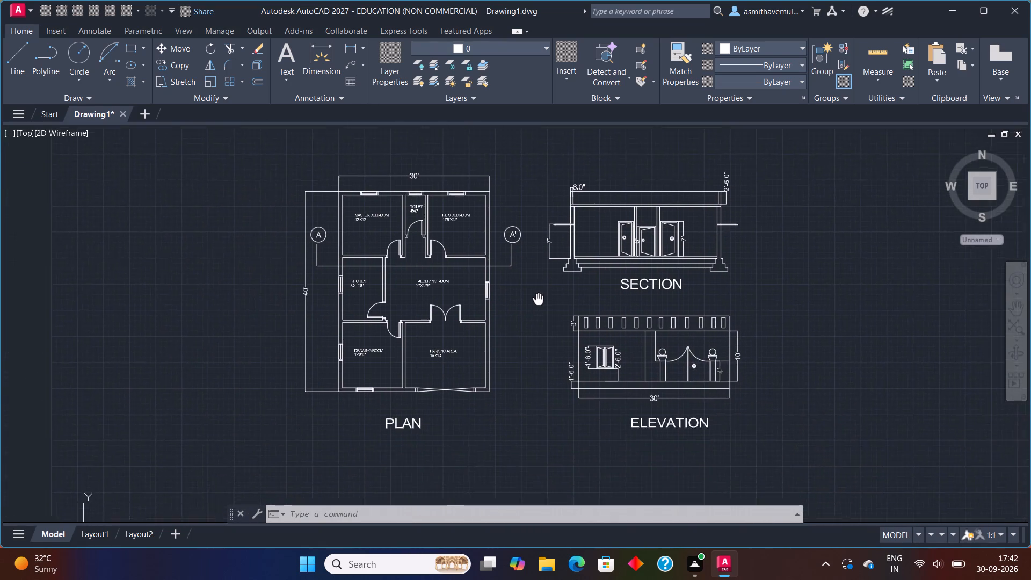
middle_click_drag(532, 300, 455, 300)
scroll(456, 303, "up", 1)
scroll(456, 303, "down", 1)
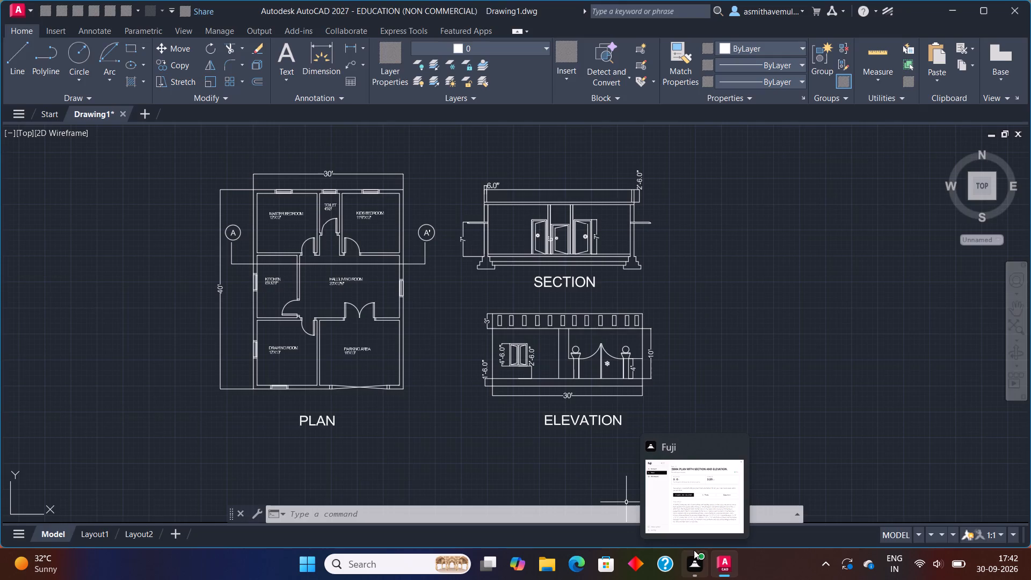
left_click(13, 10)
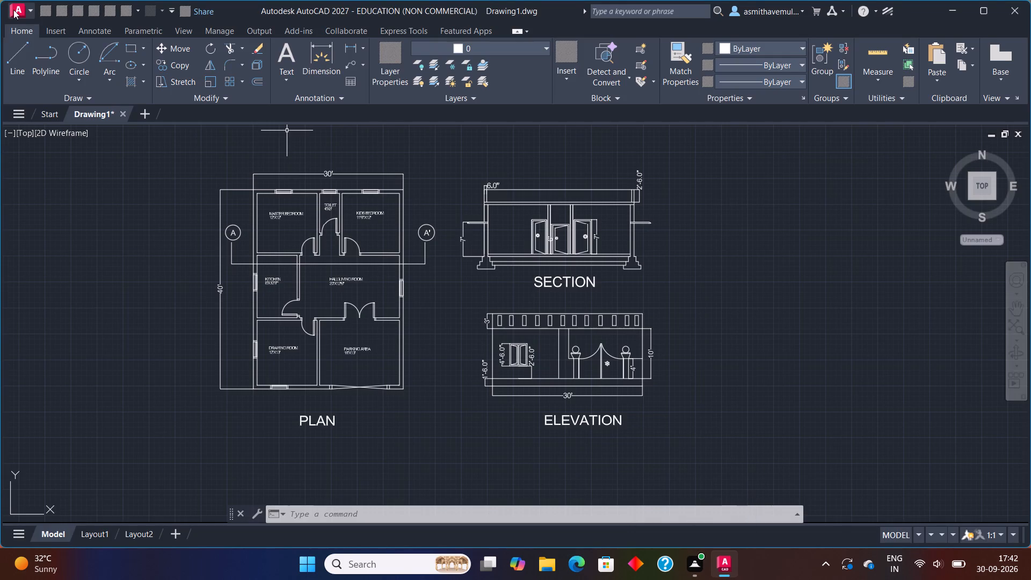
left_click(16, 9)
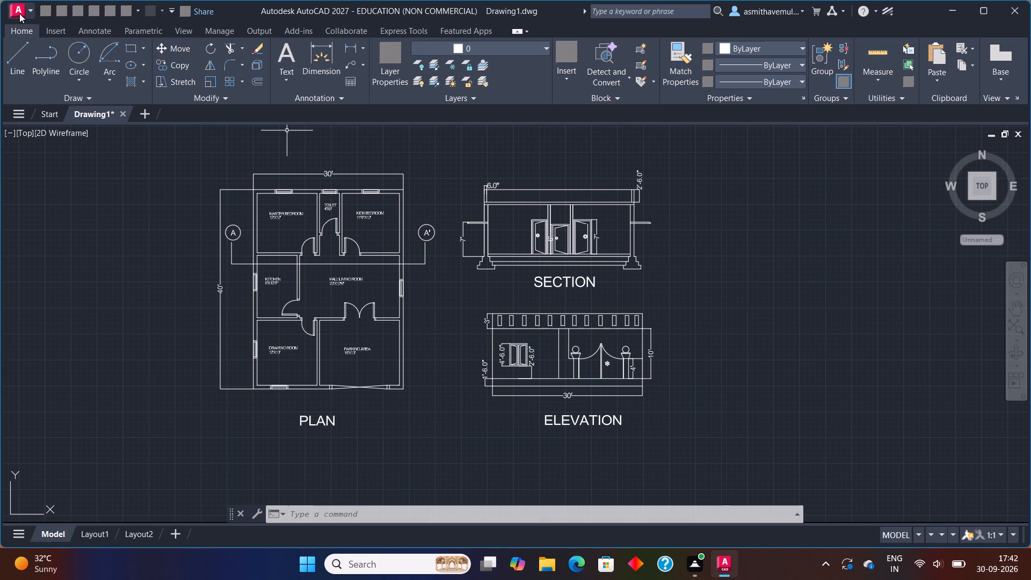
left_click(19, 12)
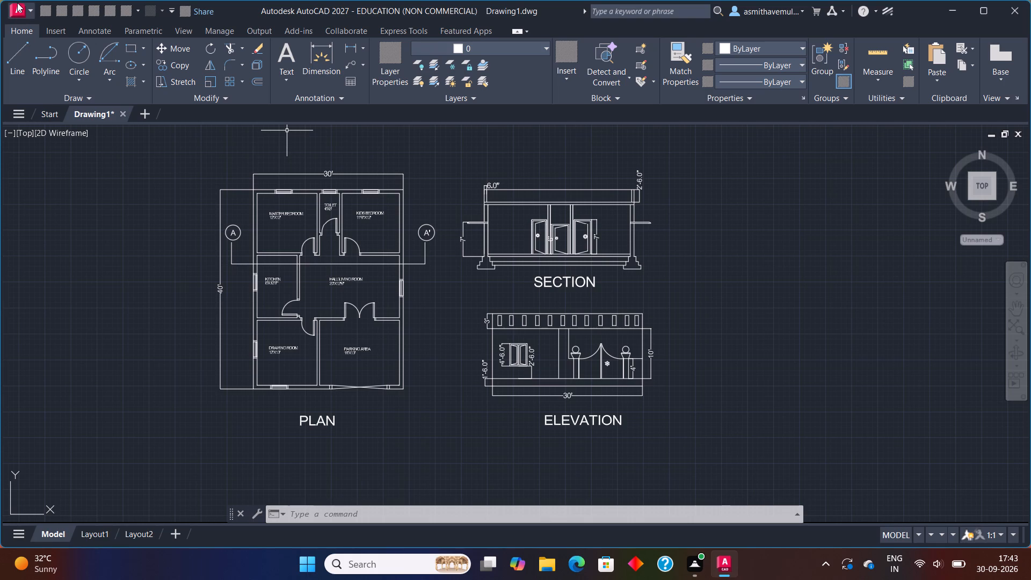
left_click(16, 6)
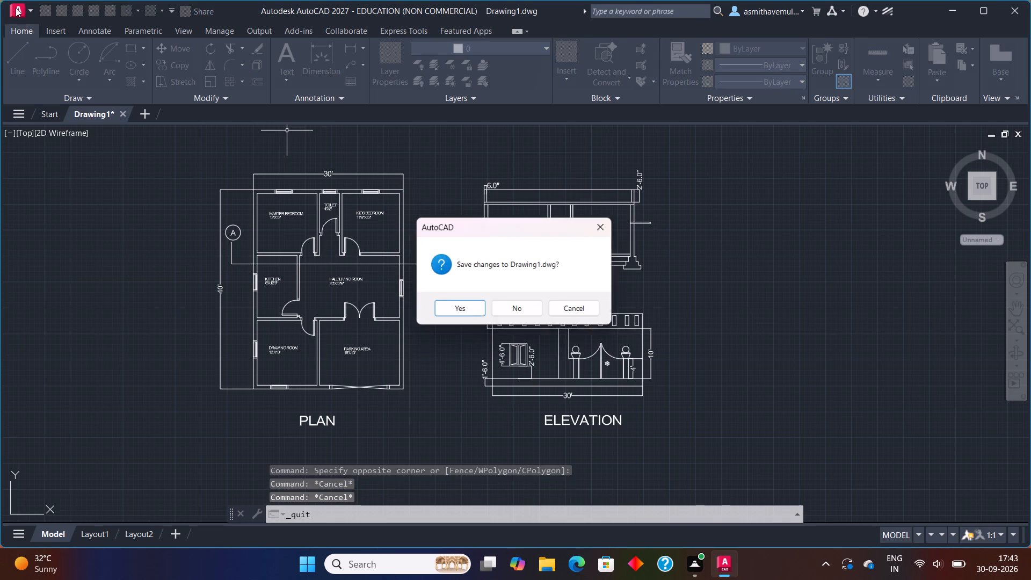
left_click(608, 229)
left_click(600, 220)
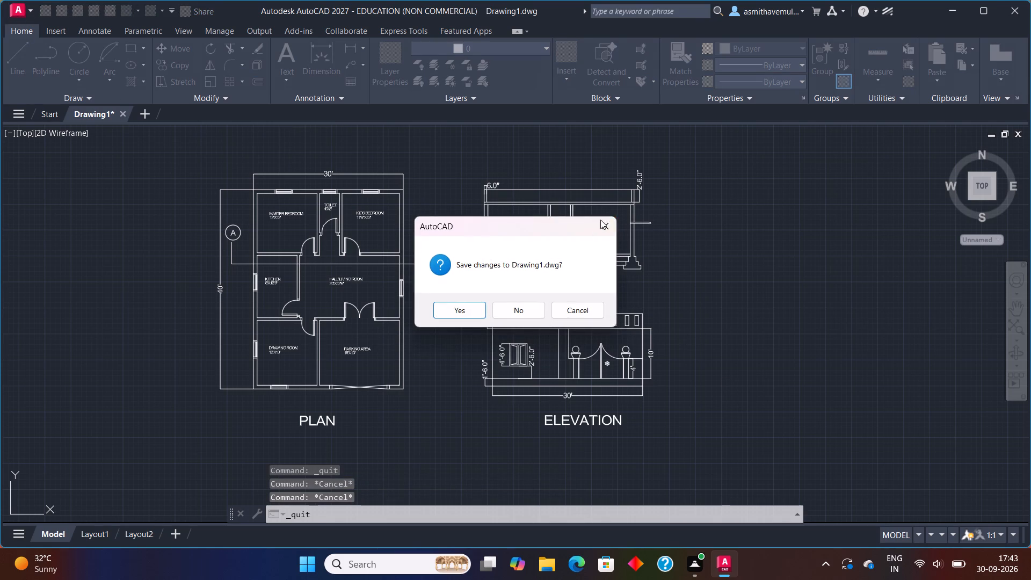
Save the drawing to the Desktop as 2BHK PLAN WITH SECTION AND ELEVATION in AutoCAD 2018 Drawing format.
left_click(14, 8)
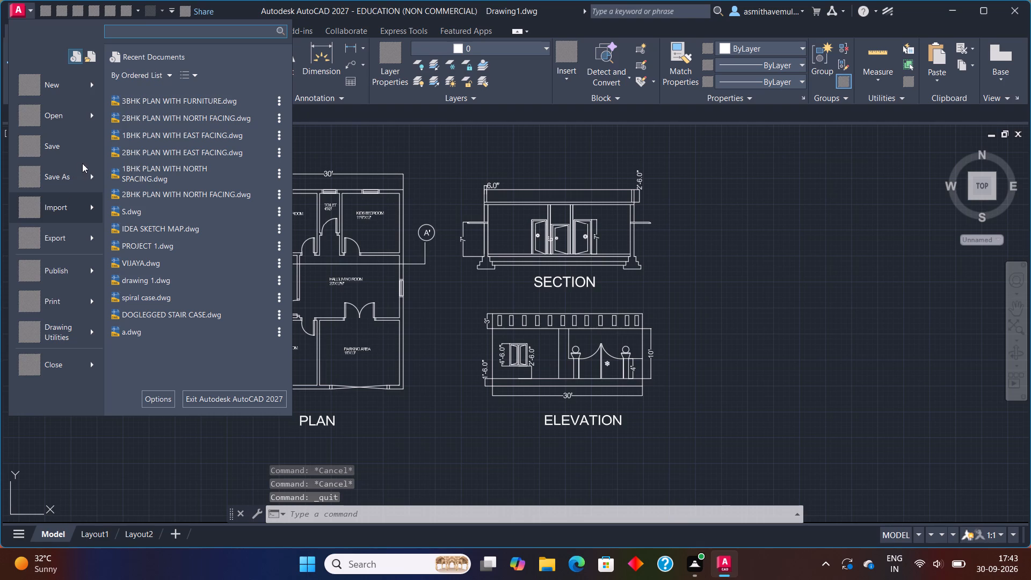
left_click(73, 176)
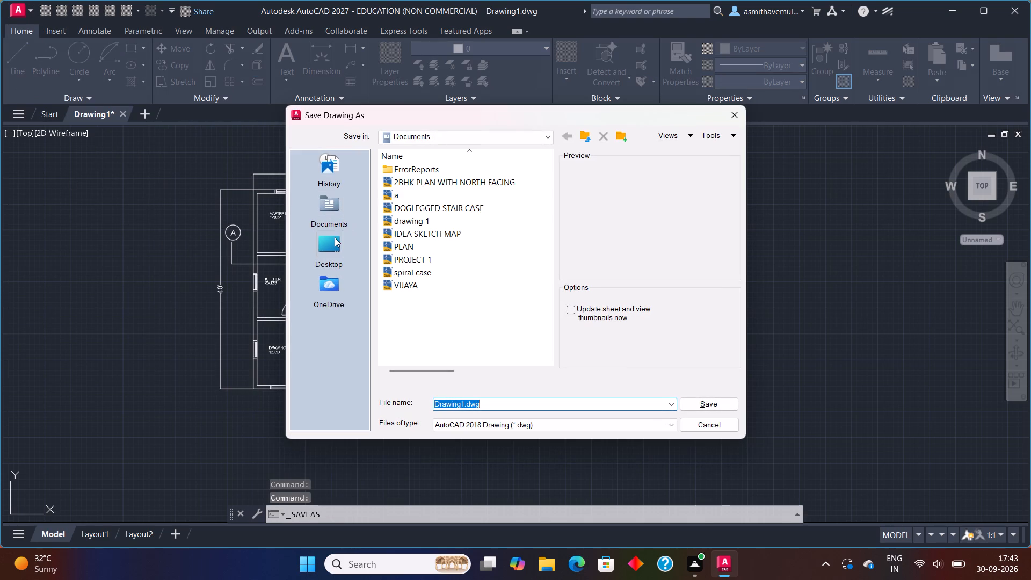
left_click(335, 237)
left_click(512, 401)
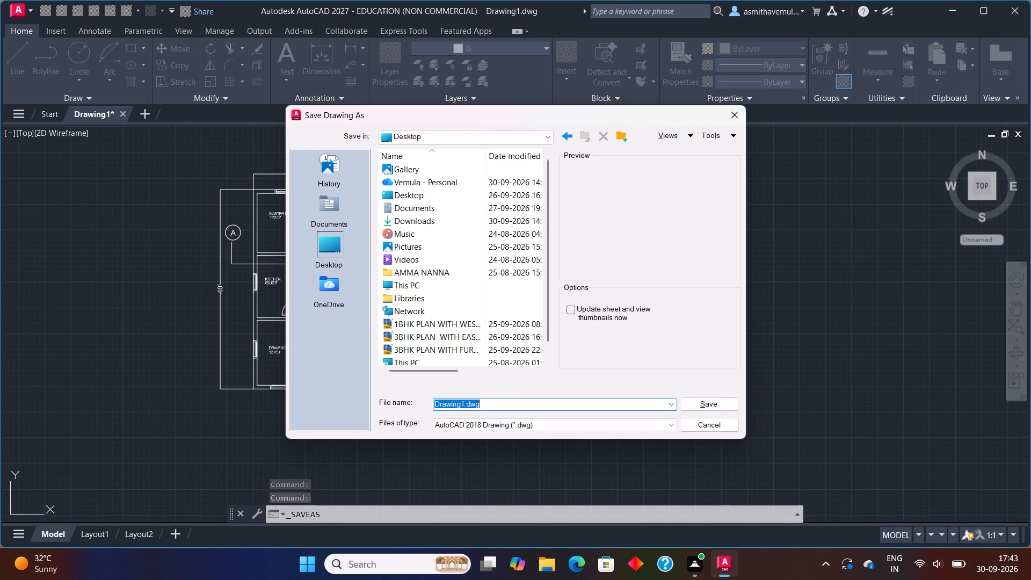
key("BackSpace")
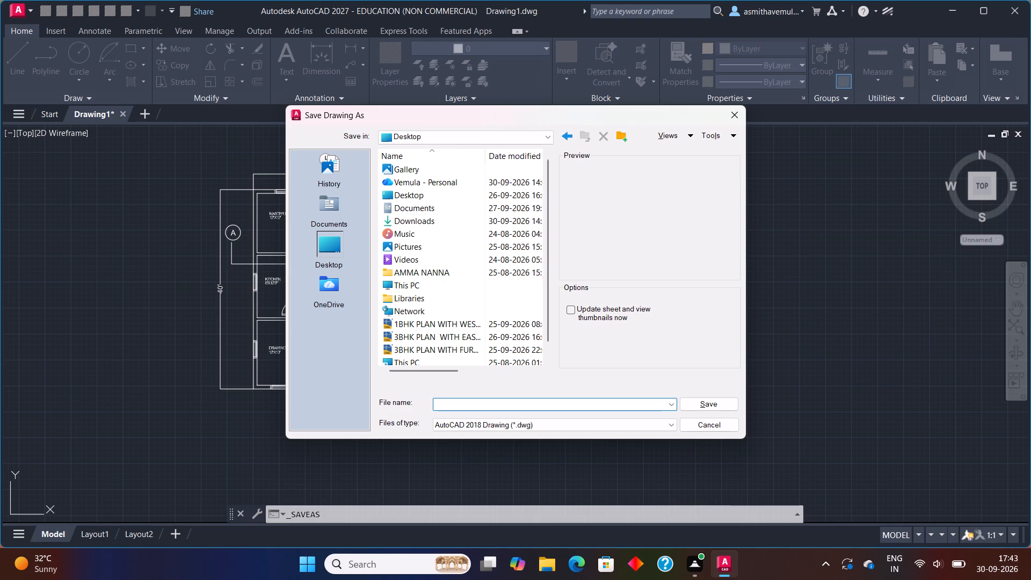
key("2")
type("BHK")
key("space")
type("PL")
type("AN")
key("space")
type("WITH")
key("space")
type("SECTION AND ELEVATION")
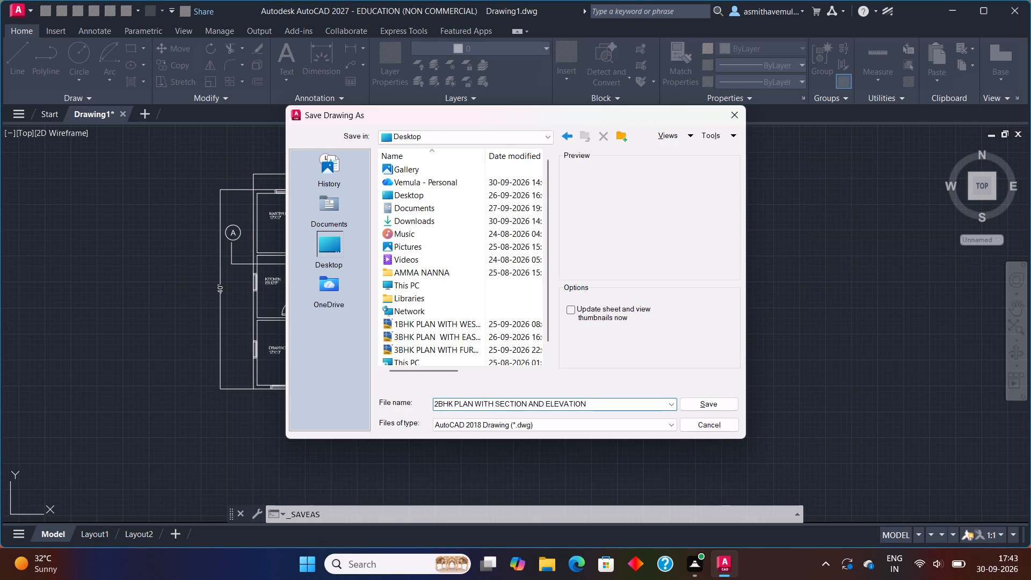
left_click(710, 403)
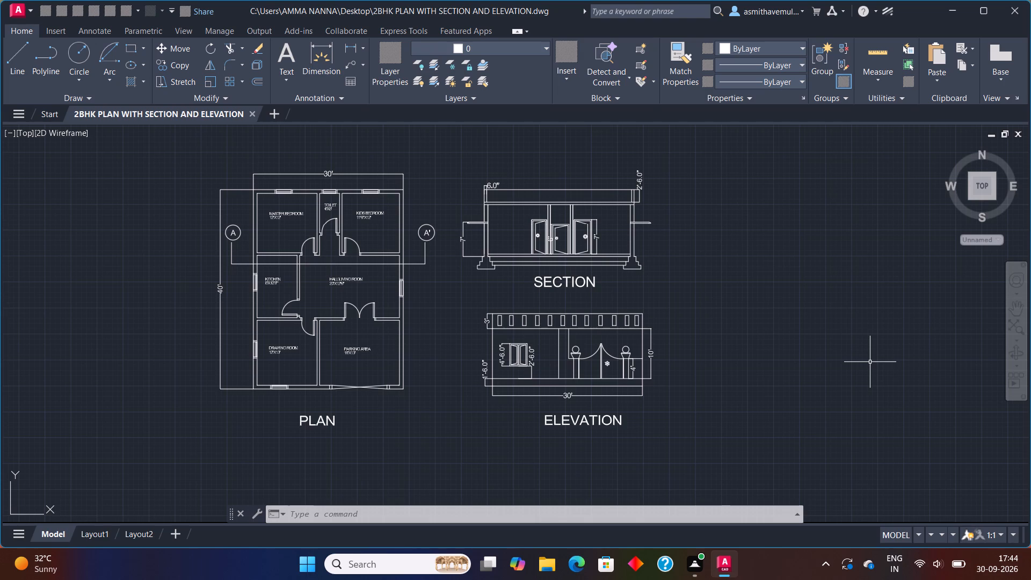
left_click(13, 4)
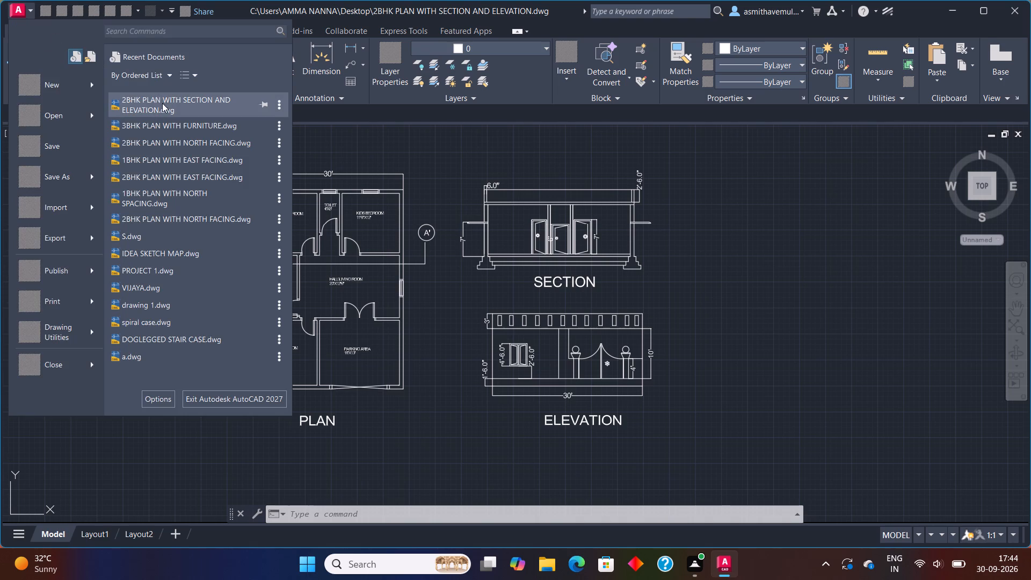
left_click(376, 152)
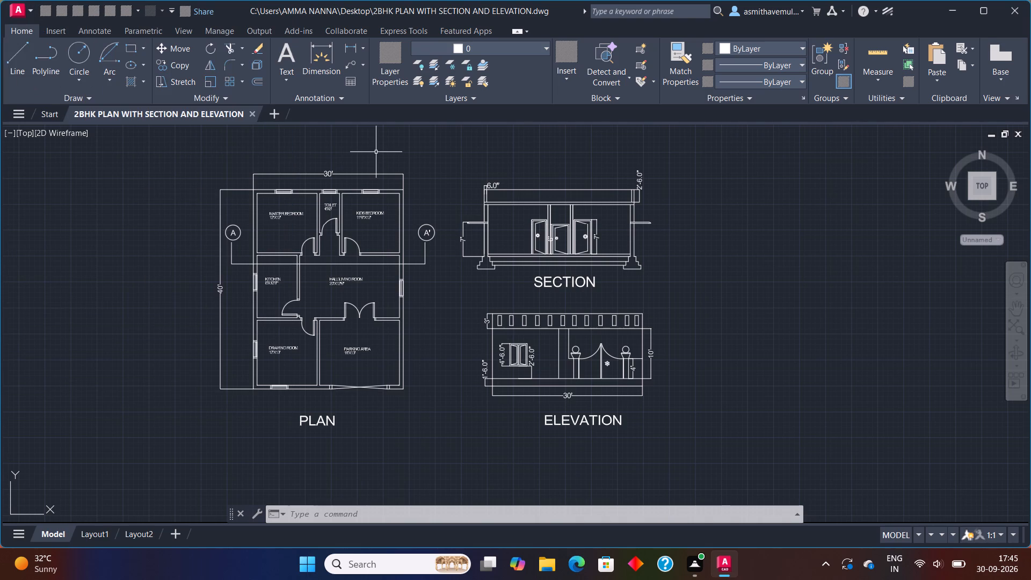
Save the 2BHK plan drawing once more and close AutoCAD.
key("ctrl+s")
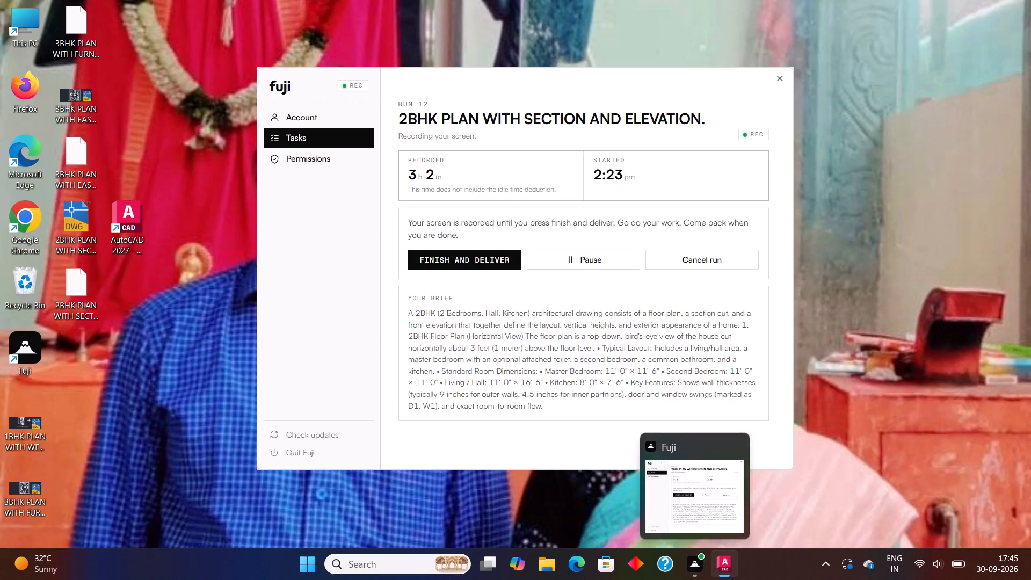
left_click(1021, 17)
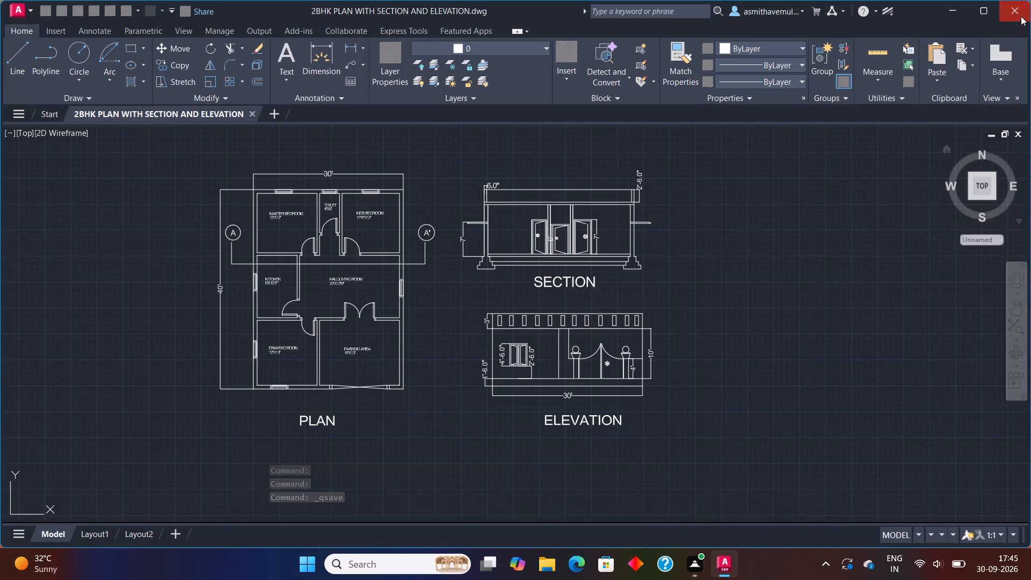